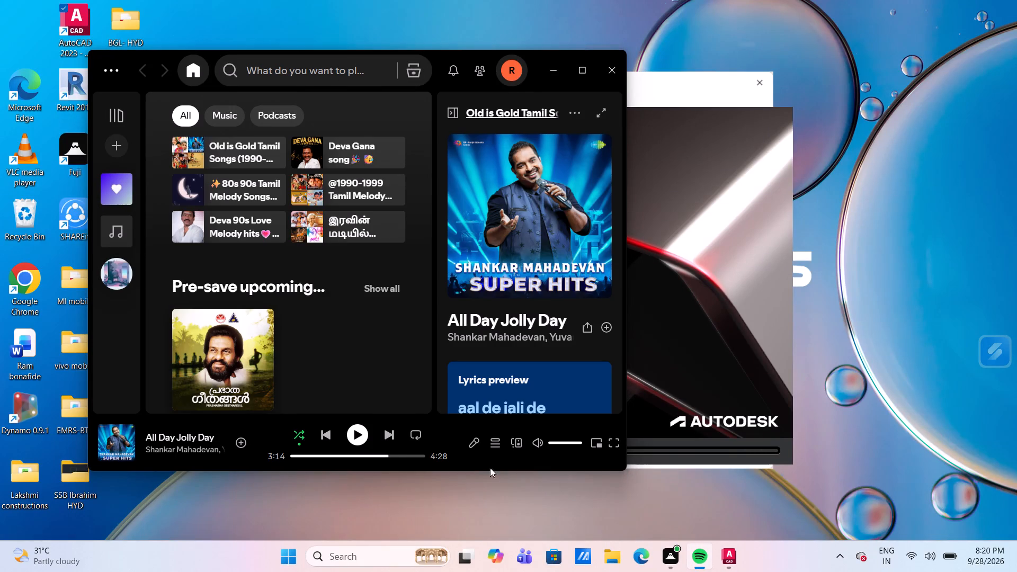
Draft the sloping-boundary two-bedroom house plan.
Resume playback of the paused song "All Day Jolly Day".
left_click(360, 437)
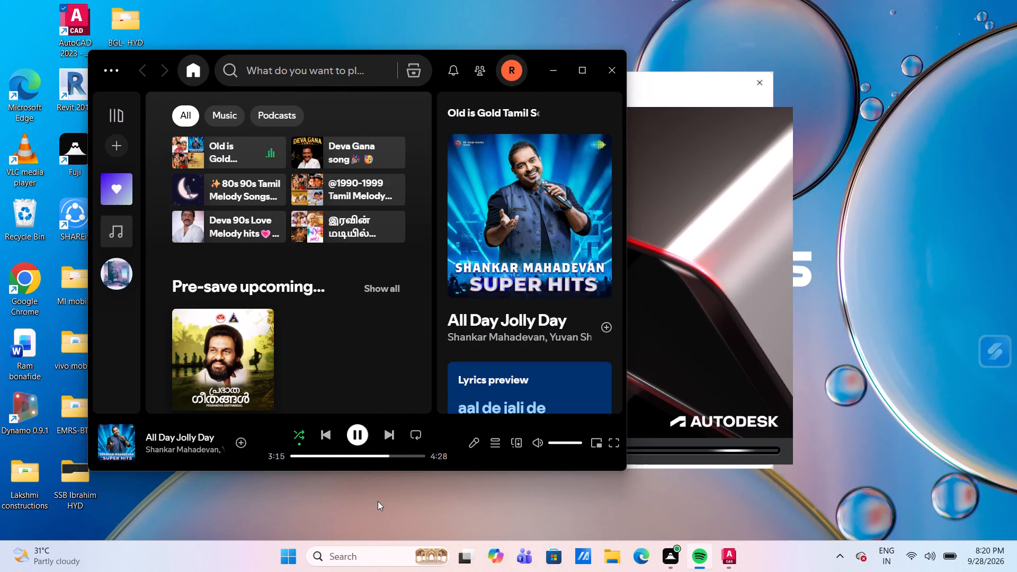
Switch to AutoCAD 2023 and create a new blank drawing.
left_click(878, 368)
left_click(775, 360)
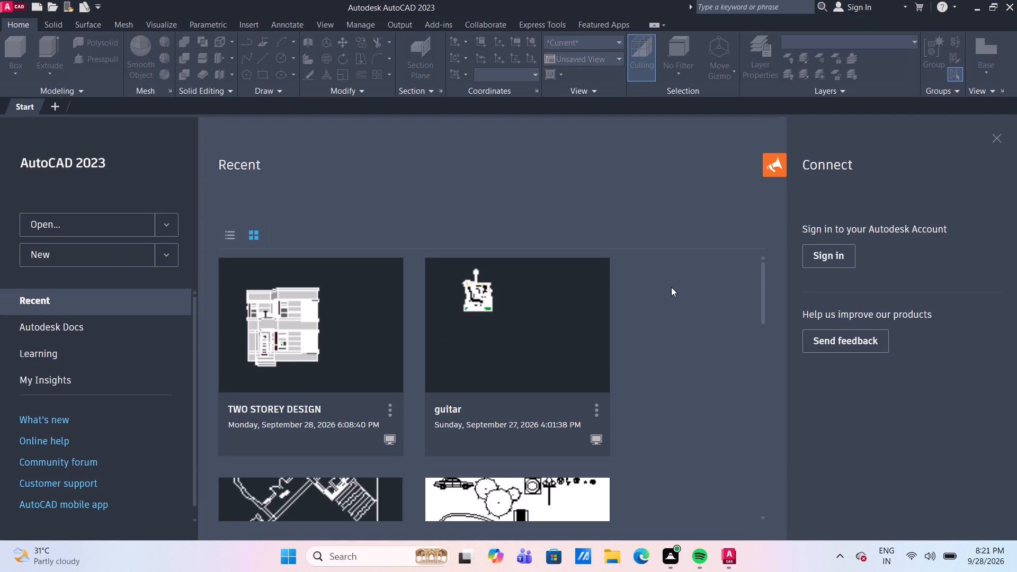
left_click(68, 248)
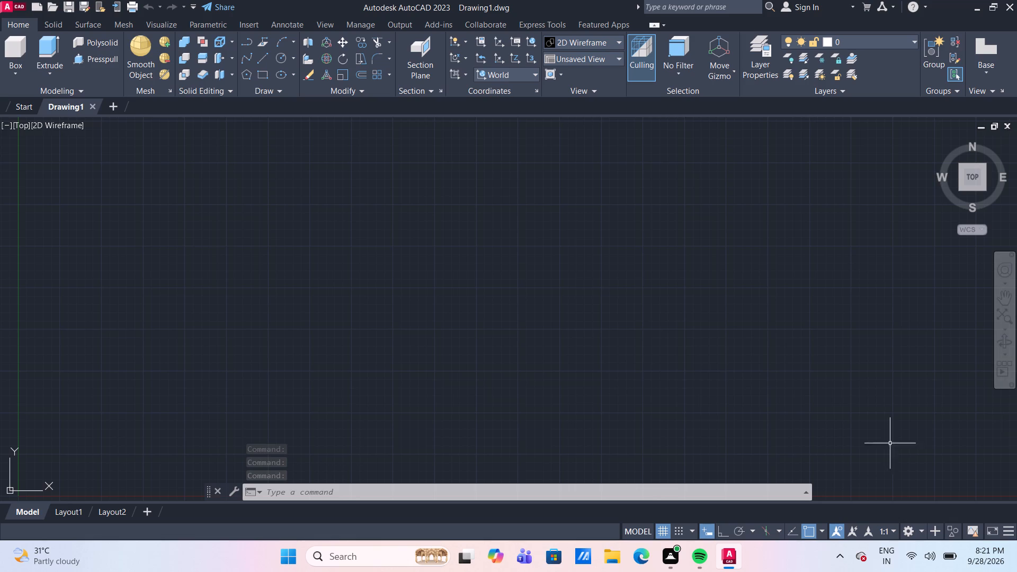
Change the workspace from 3D Modeling to Drafting & Annotation.
left_click(916, 532)
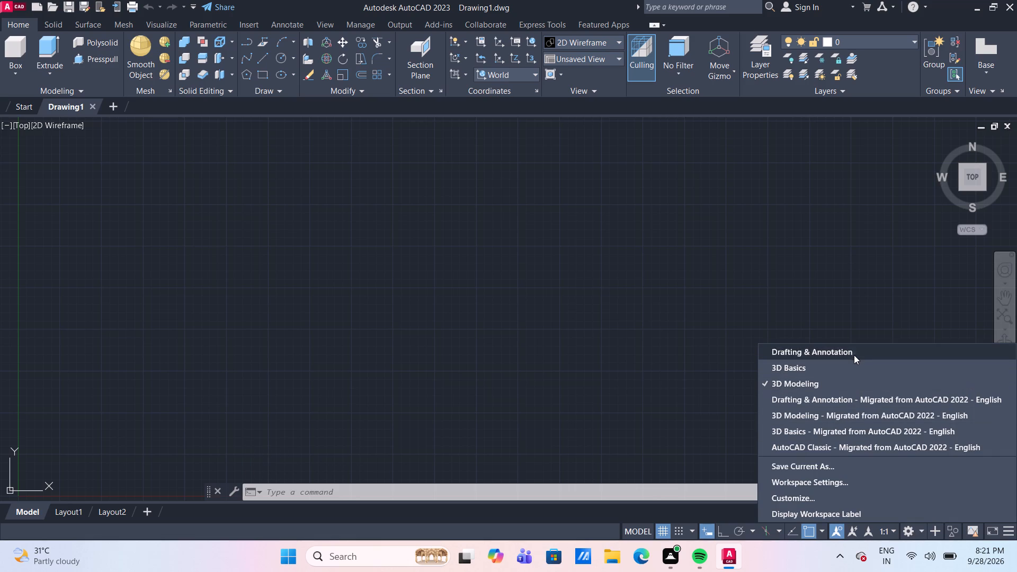
left_click(854, 354)
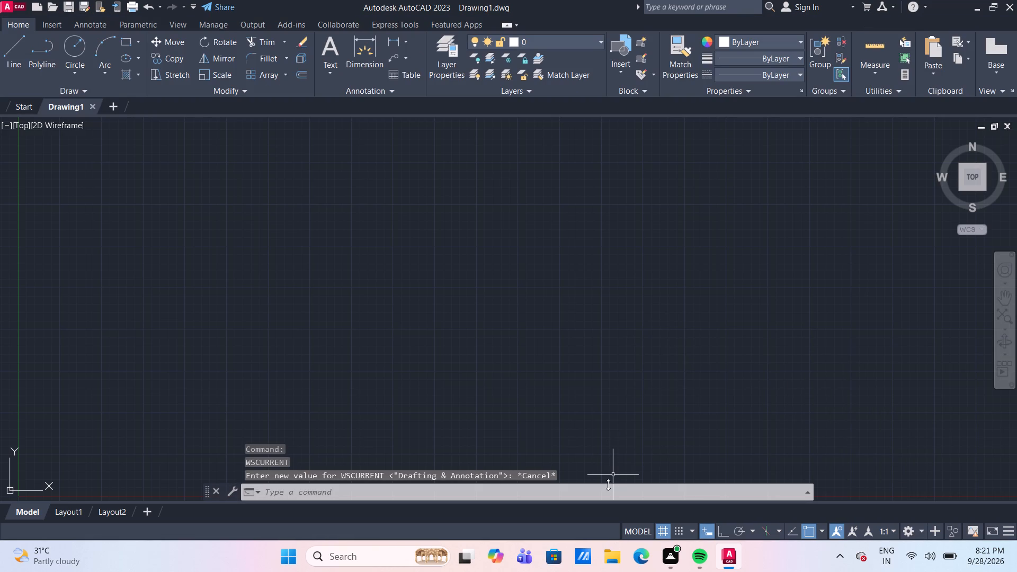
Turn on command log file recording with LOGFILEON.
left_click(608, 491)
type("LOGF")
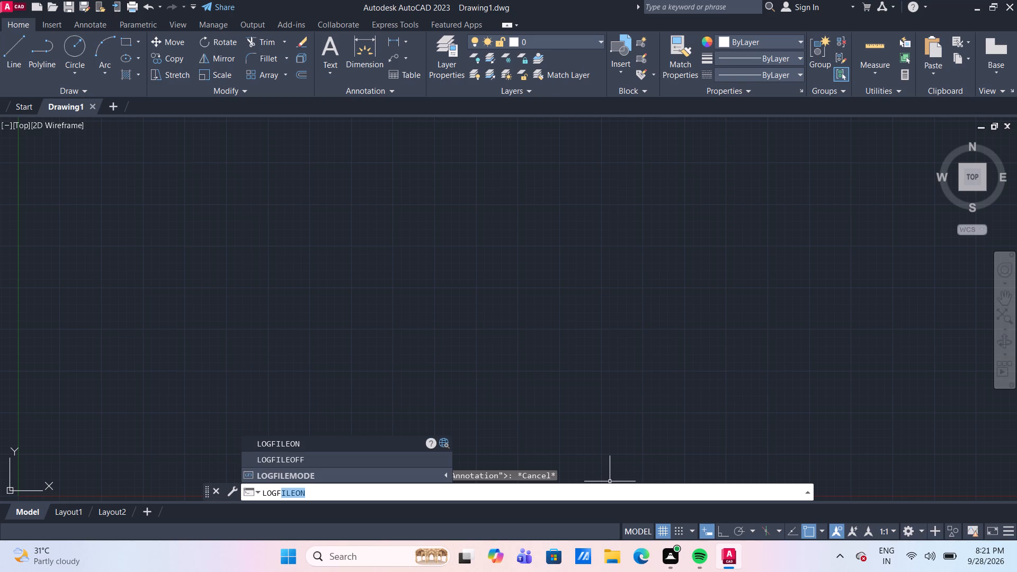
left_click(395, 444)
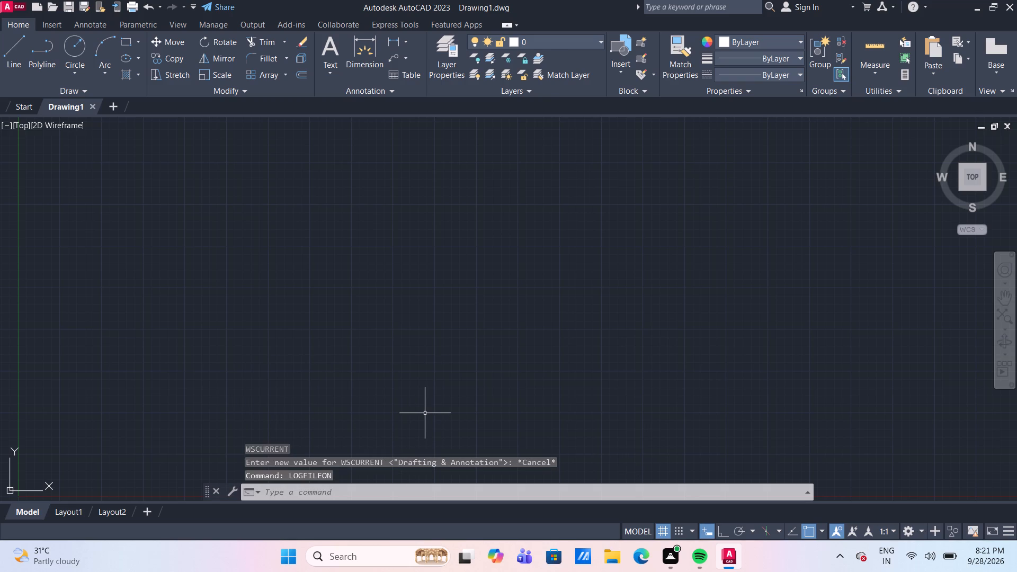
Set the drawing units' length type to Engineering.
type("UNI")
key("BackSpace")
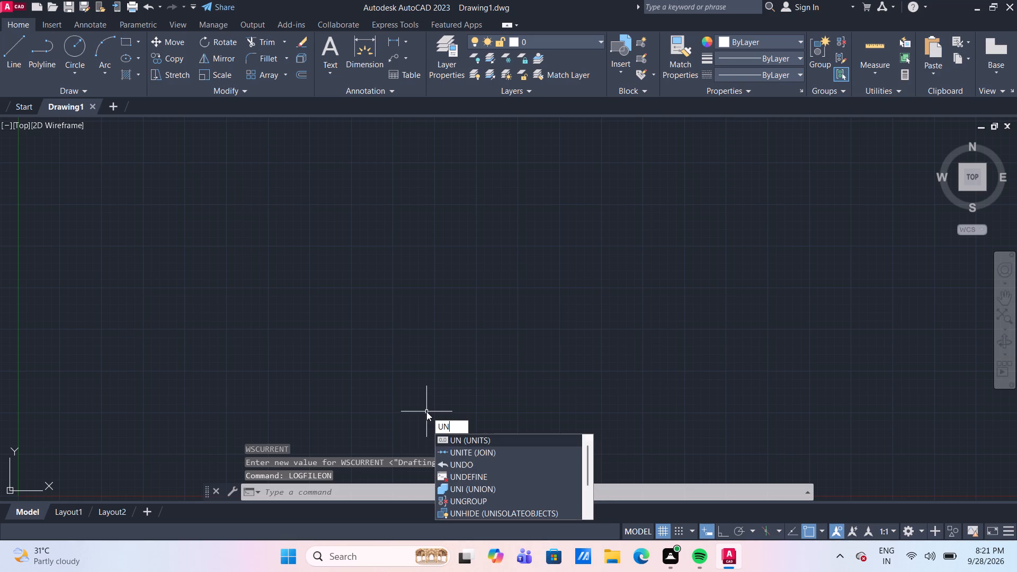
key("Return")
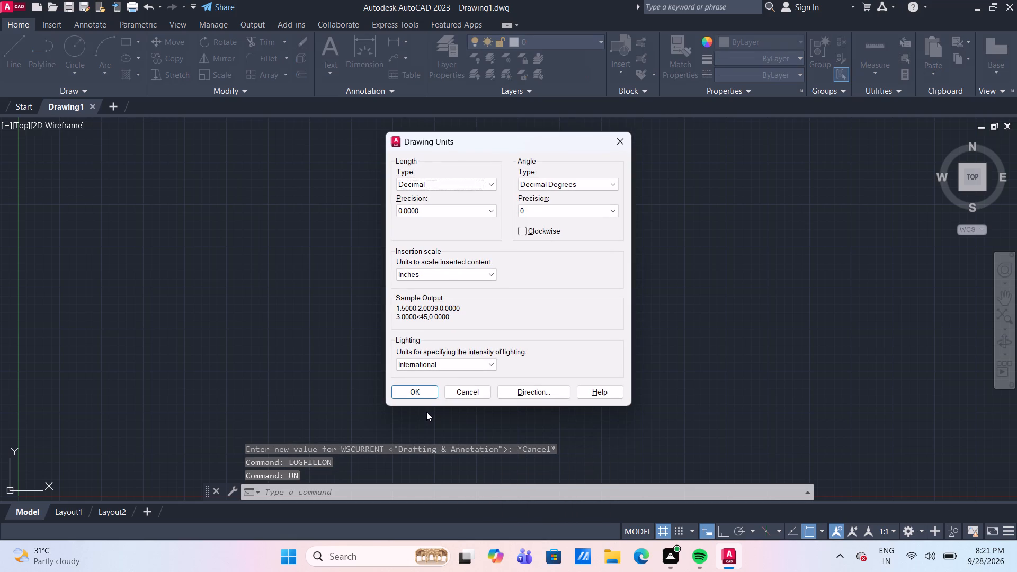
left_click(459, 186)
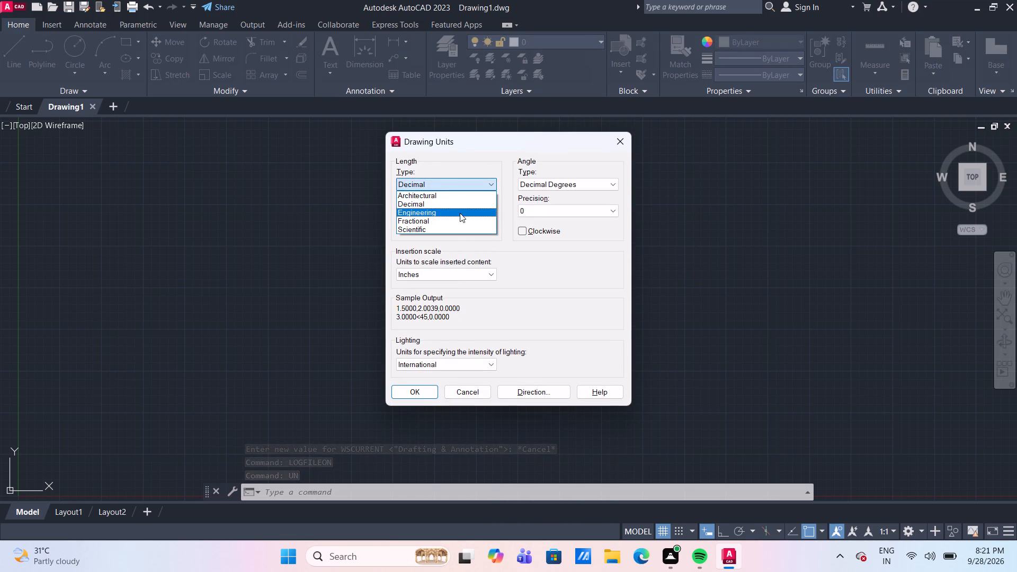
left_click(460, 213)
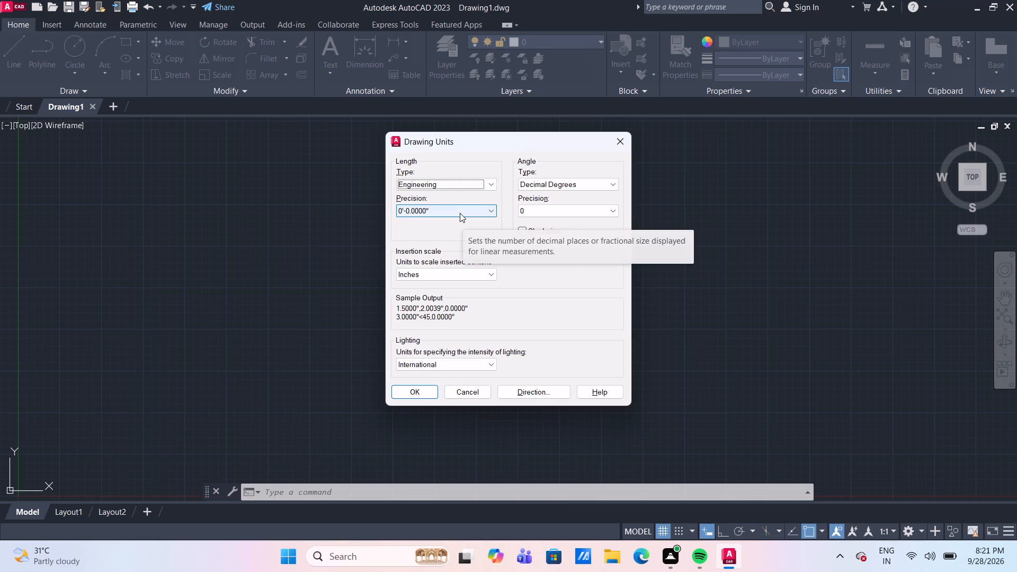
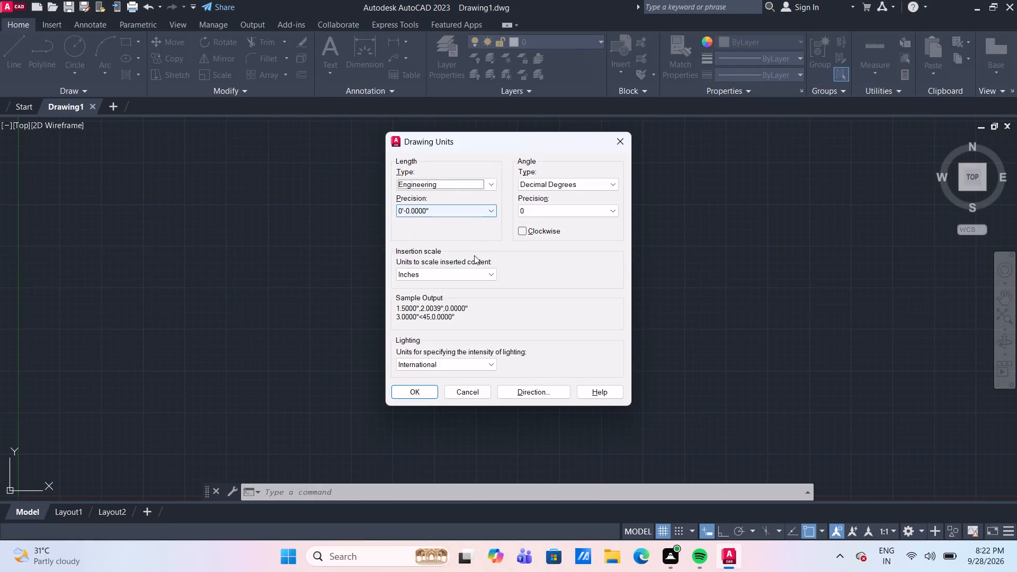
Set the length precision to 0'-0" and apply the drawing units, keeping inches as the insertion scale.
left_click(474, 211)
left_click(458, 222)
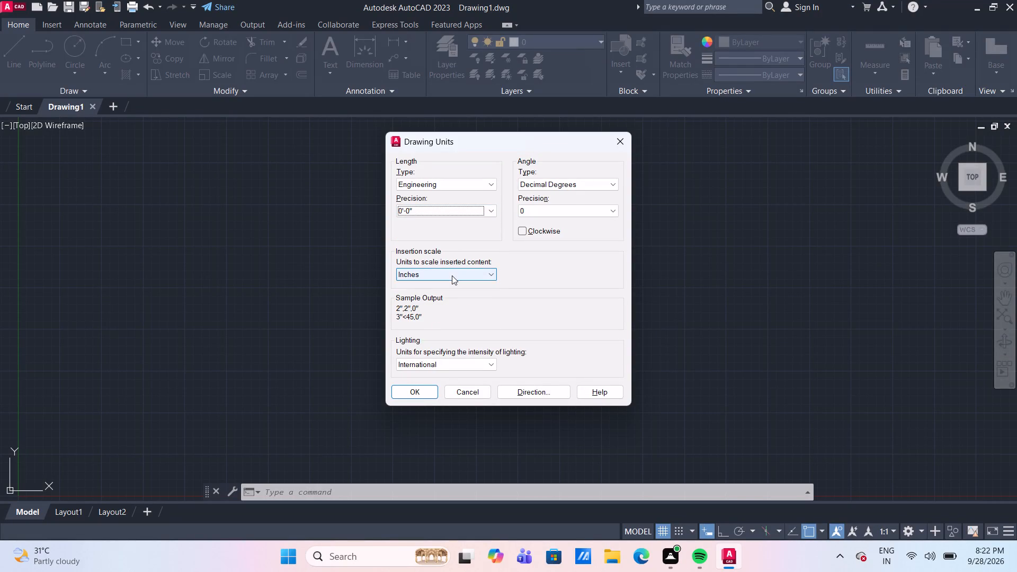
left_click(452, 275)
left_click(452, 275)
left_click(418, 392)
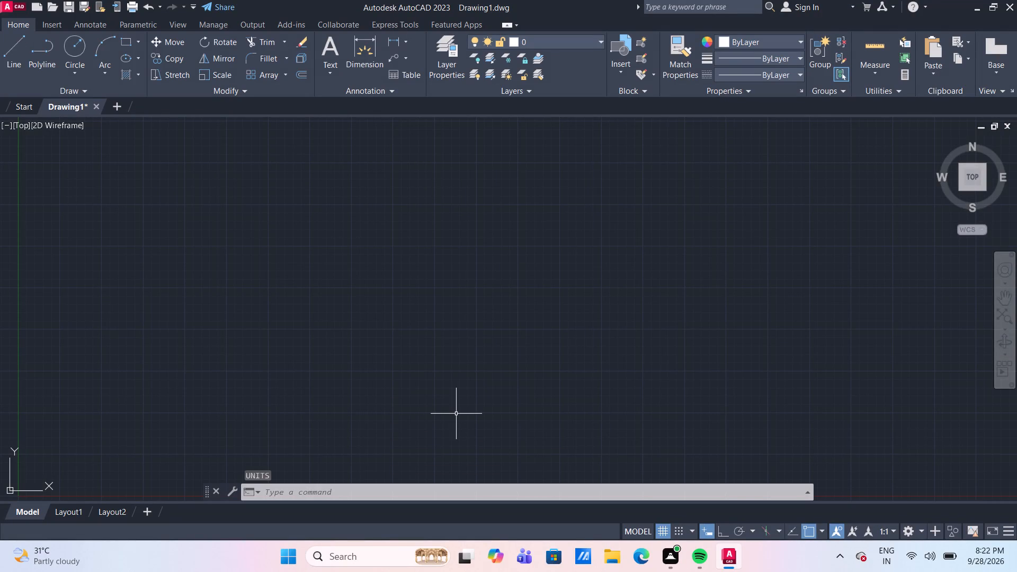
Set the model space limits with lower left corner 0,0 and upper right corner 50',50'.
left_click(367, 490)
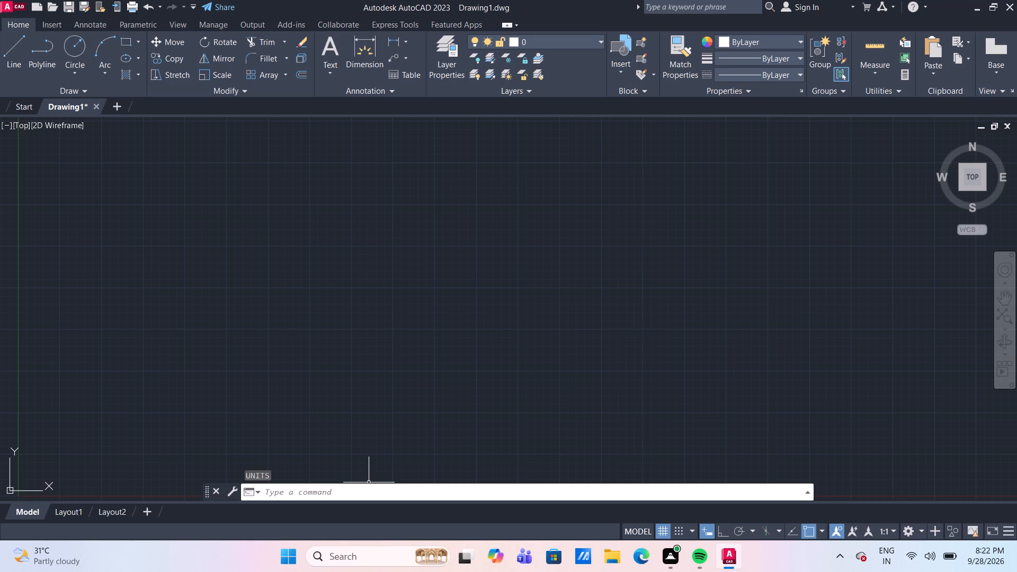
type("LIM")
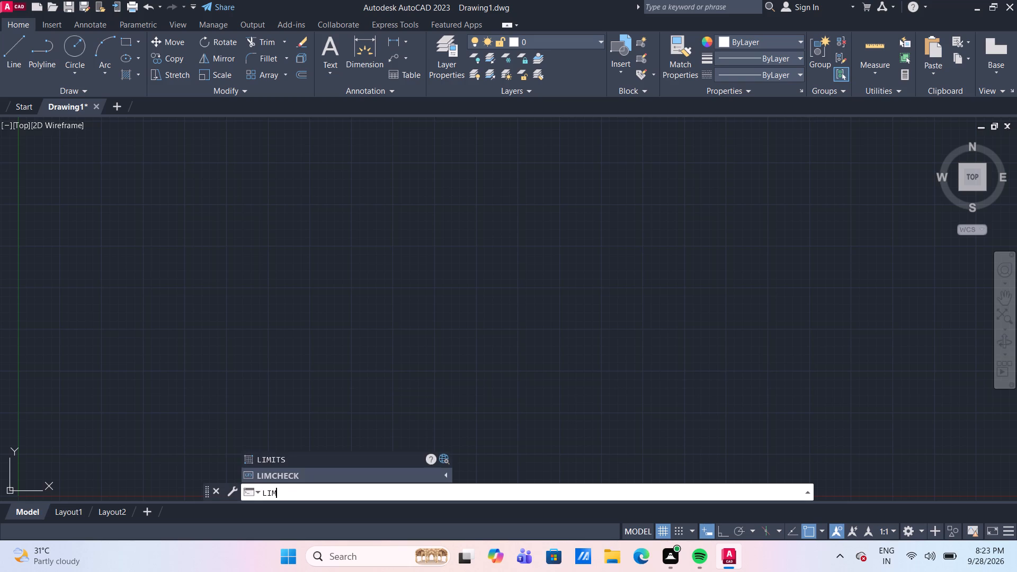
key("Return")
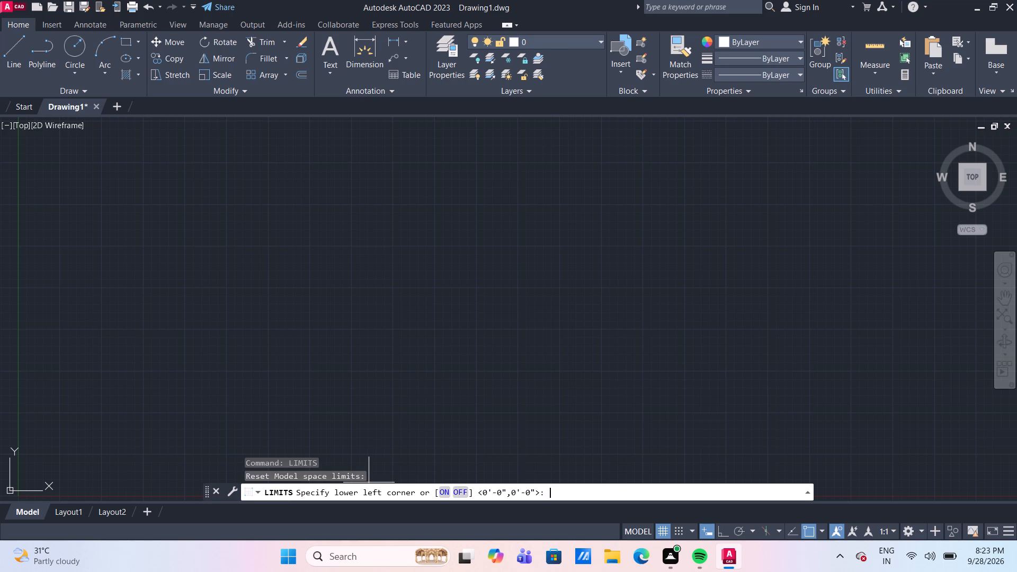
type("0,0")
key("Return")
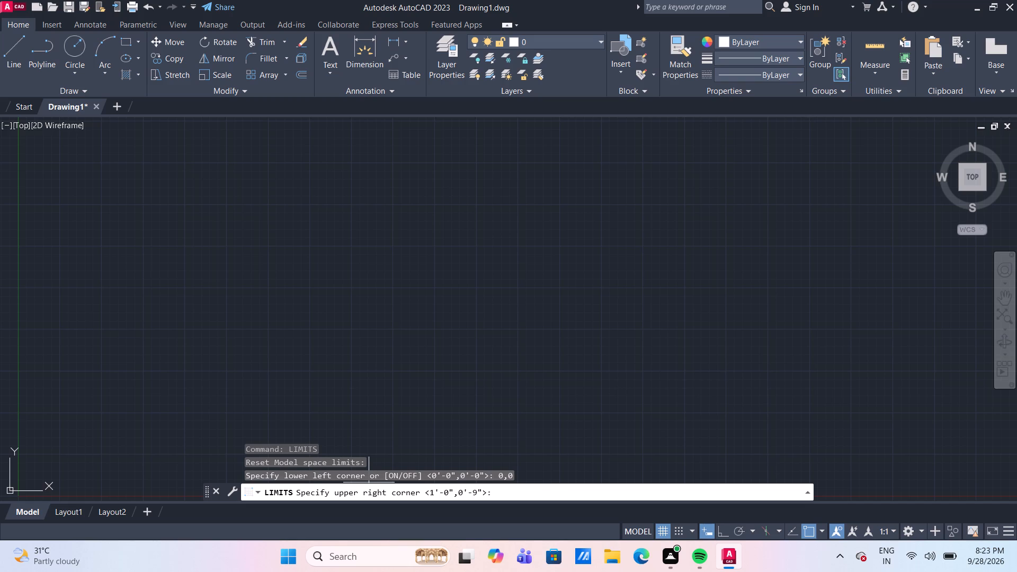
type("50'")
key("comma")
type("50'")
key("Return")
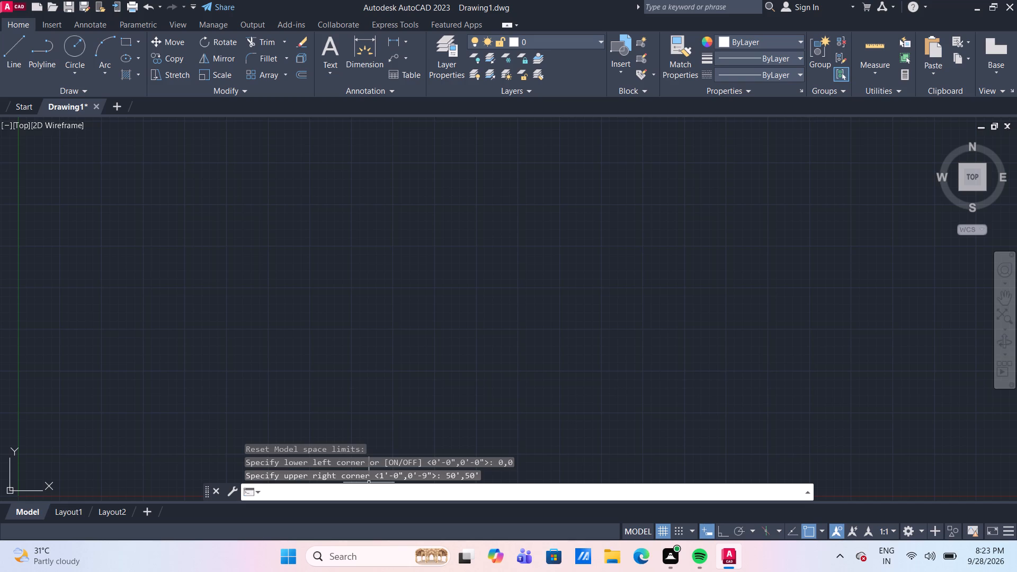
key("z")
key("Return")
key("a")
key("Return")
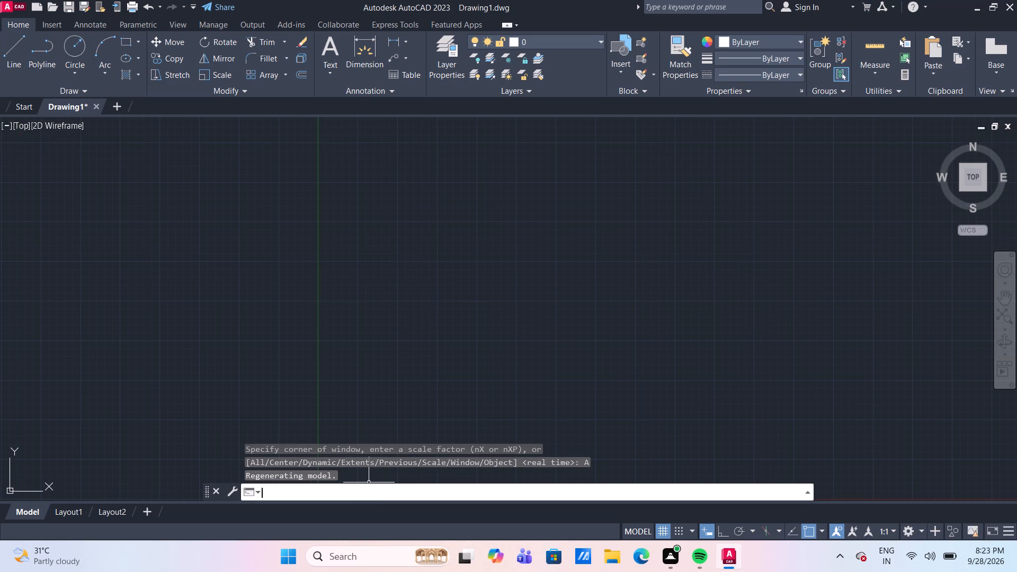
Modify the Standard dimension style to use an arrow size of 8".
key("d")
key("Return")
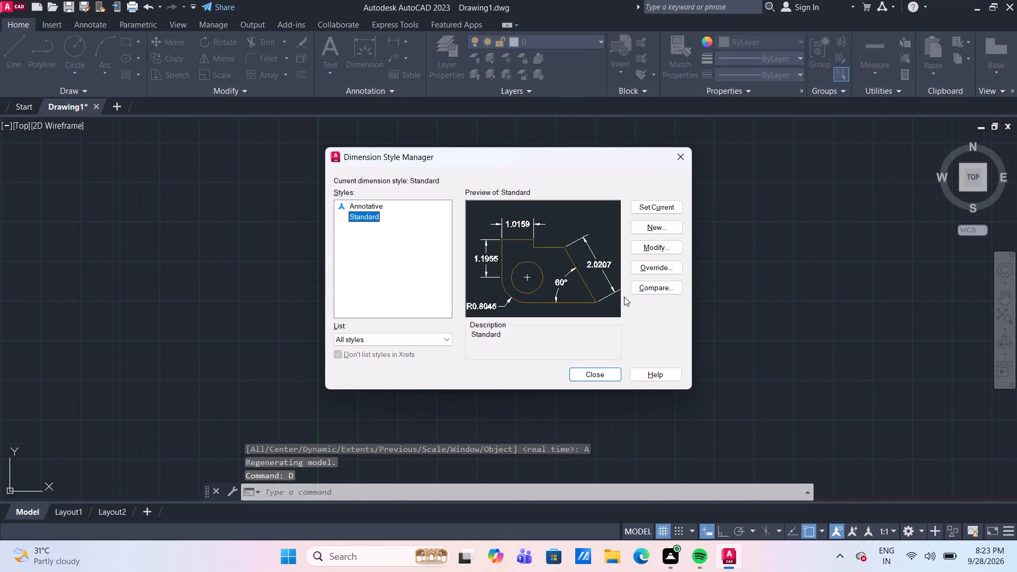
left_click(657, 248)
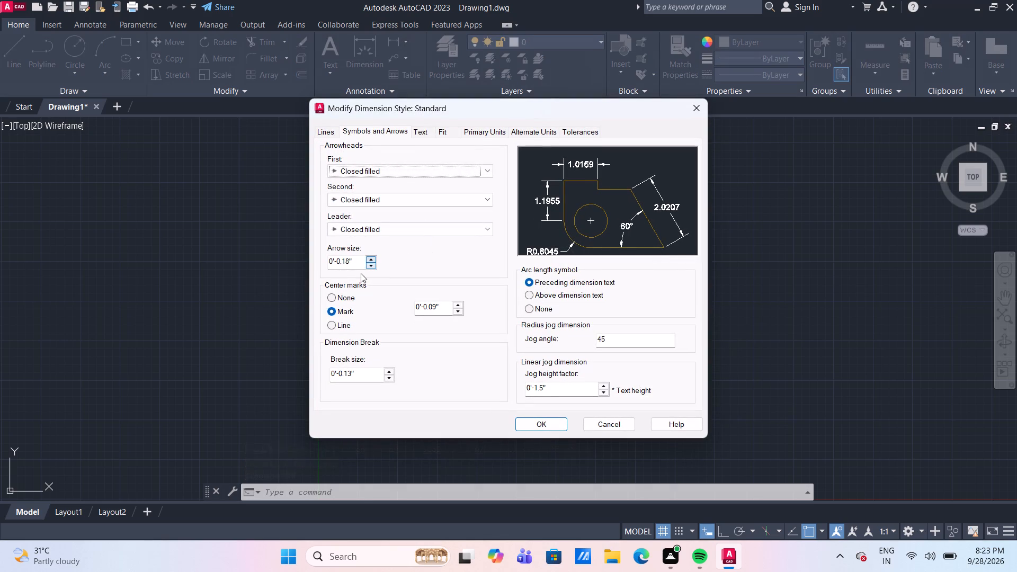
left_click_drag(356, 265, 292, 266)
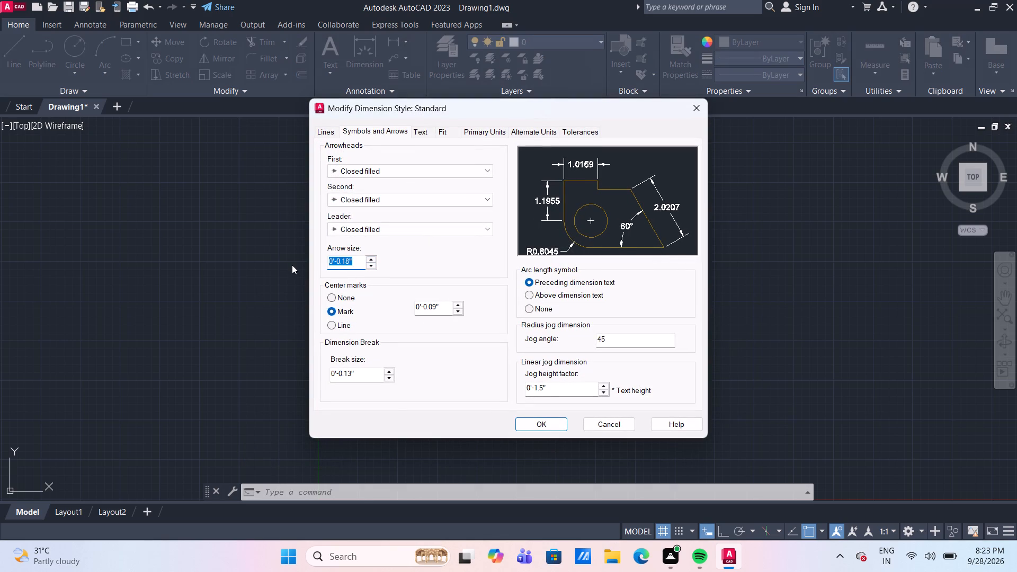
type("8\"")
key("Return")
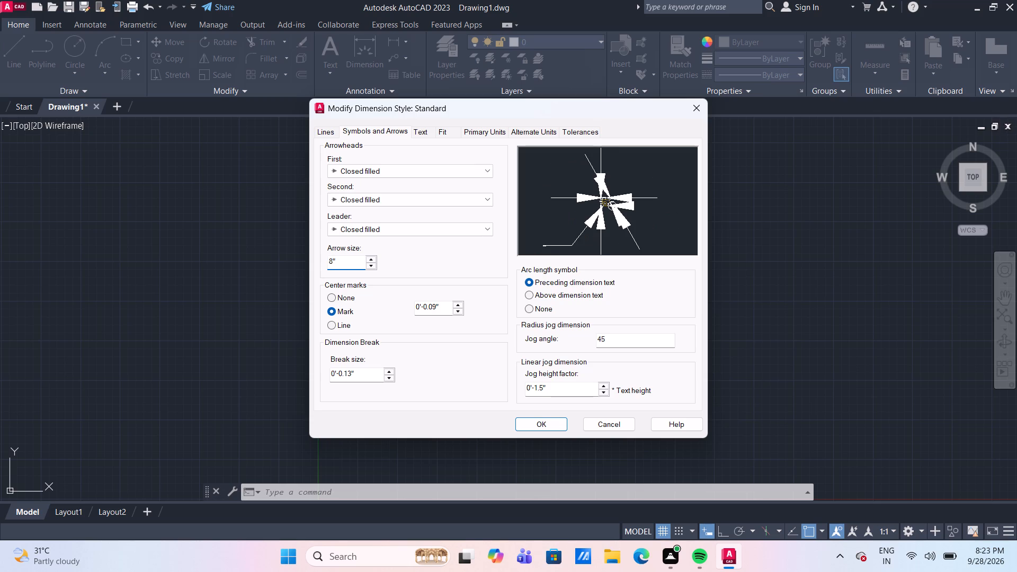
Set the Standard dimension style's text height to 9".
left_click(427, 130)
left_click_drag(478, 224, 442, 225)
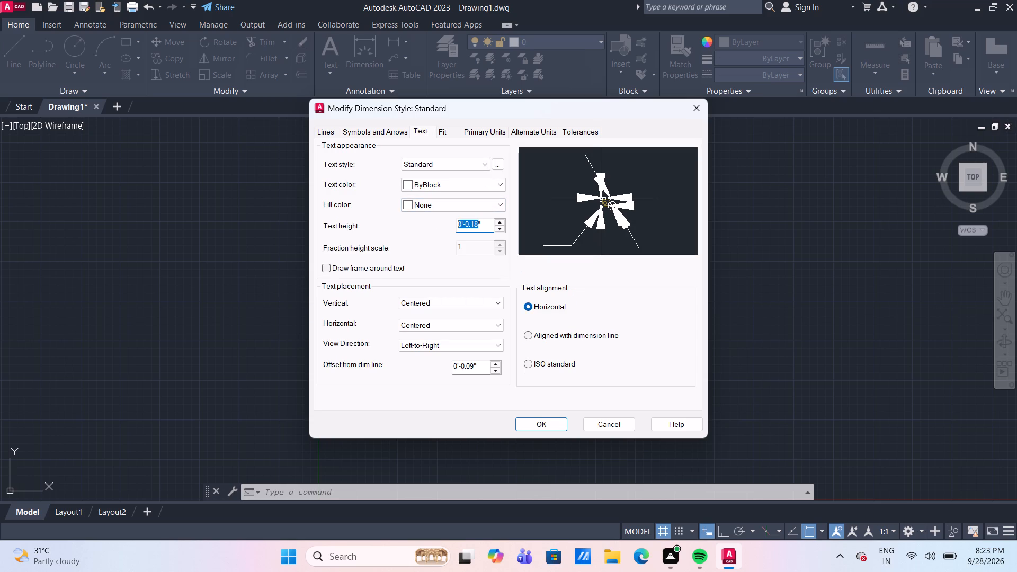
left_click_drag(442, 225, 435, 225)
left_click_drag(484, 222, 438, 220)
type("9\"")
key("Return")
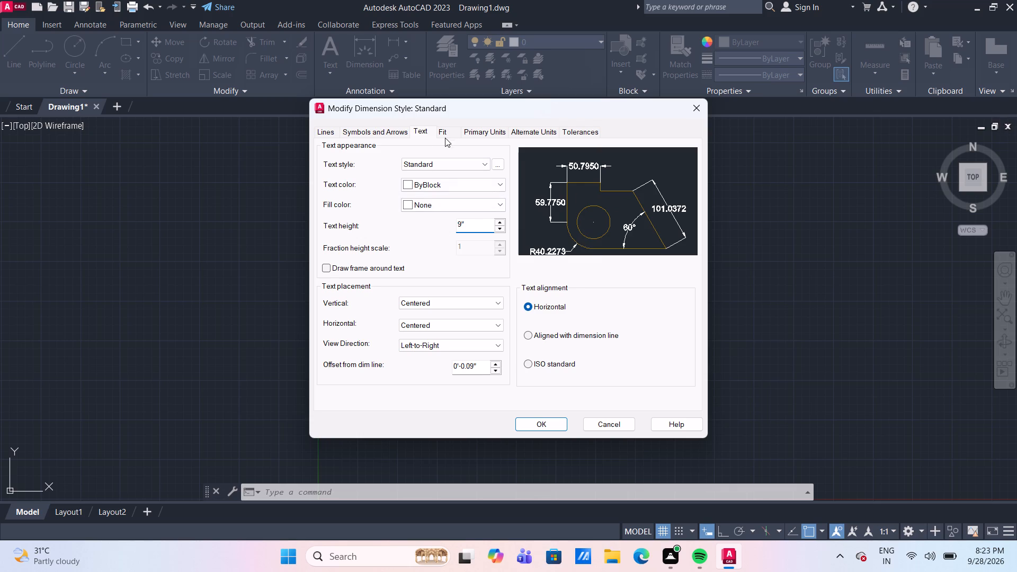
Set the dimension style's primary units to Engineering with 0'-0" precision, and make the Standard style current.
left_click(484, 129)
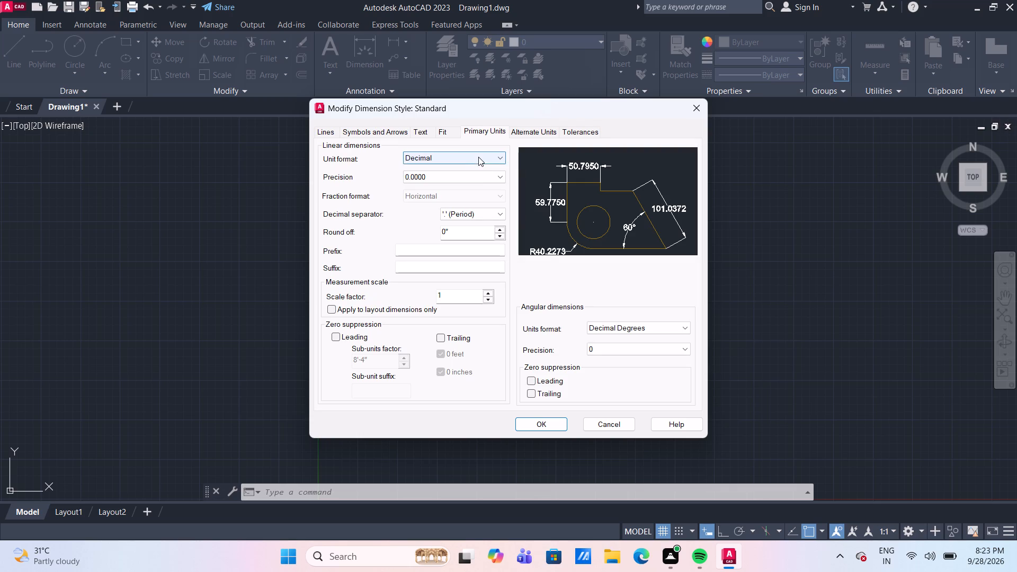
left_click(478, 157)
left_click(467, 184)
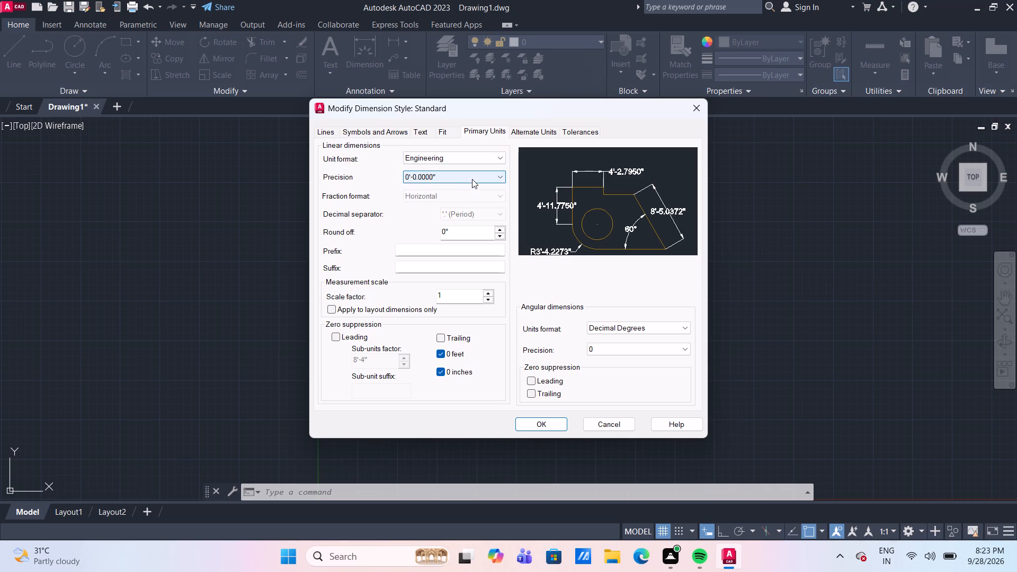
left_click(472, 179)
left_click(460, 187)
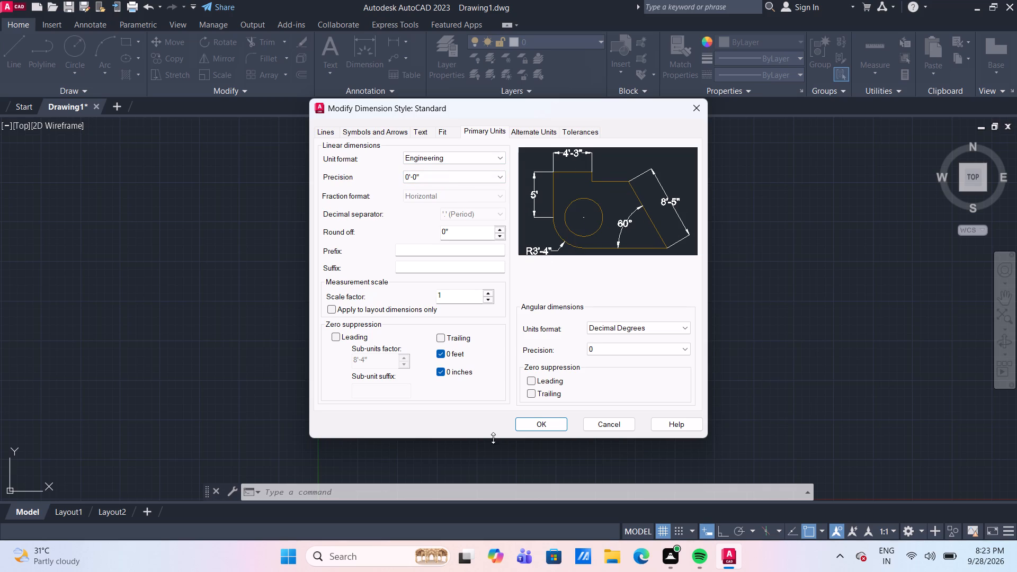
left_click(549, 426)
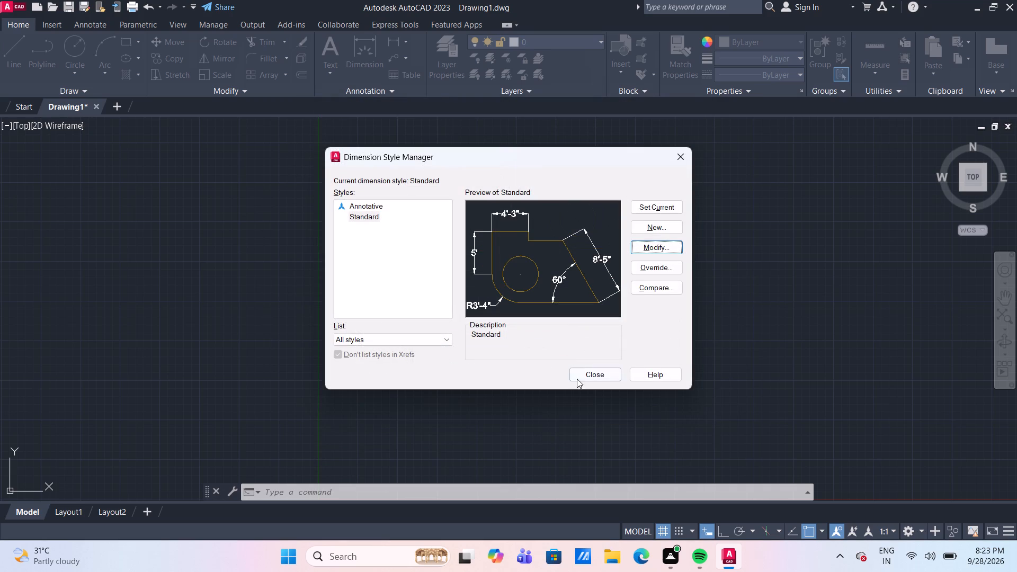
left_click(654, 207)
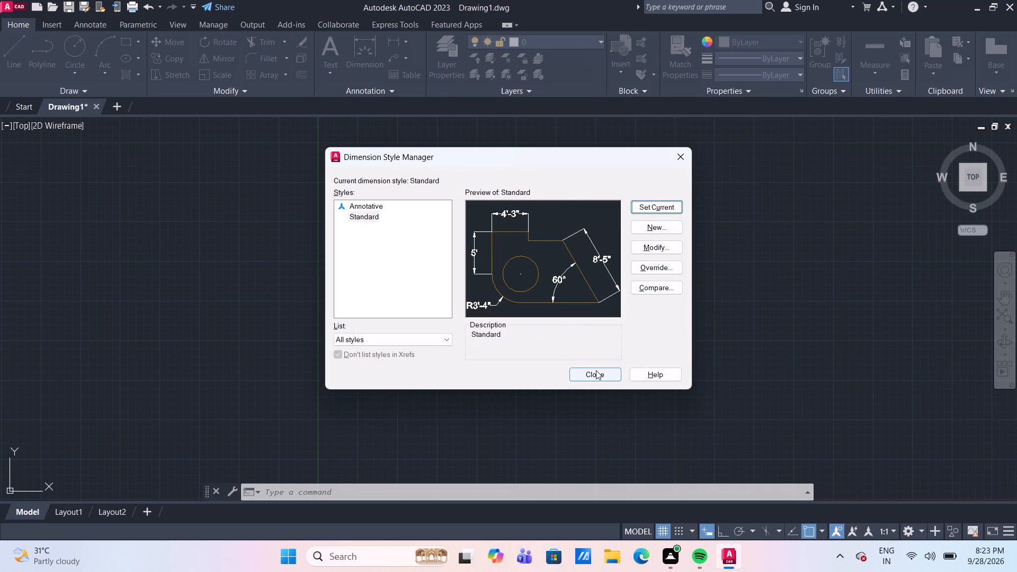
left_click(596, 372)
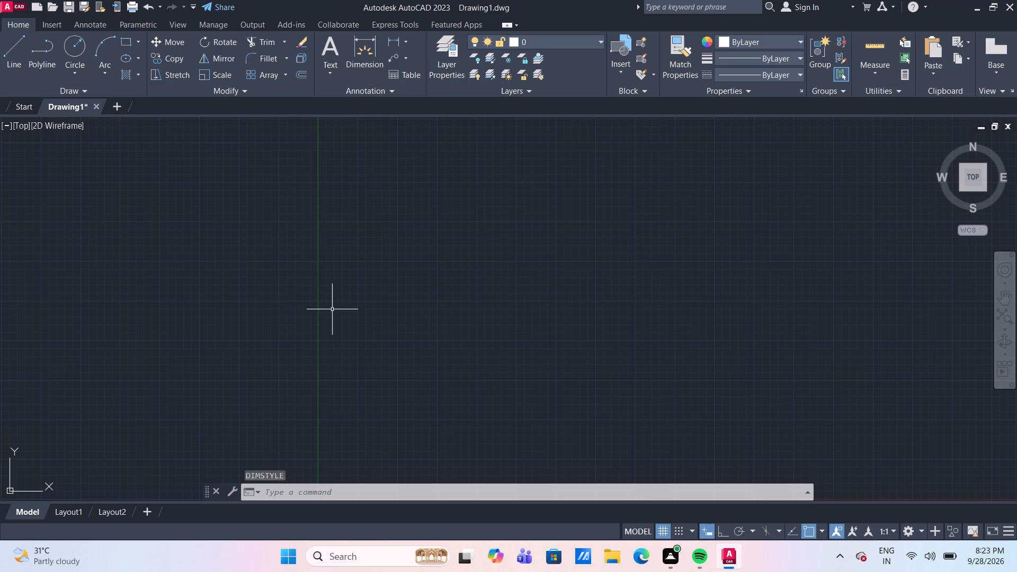
Start the Line command to draw in model space.
middle_click_drag(333, 310, 311, 253)
middle_click_drag(385, 350, 264, 287)
left_click(13, 59)
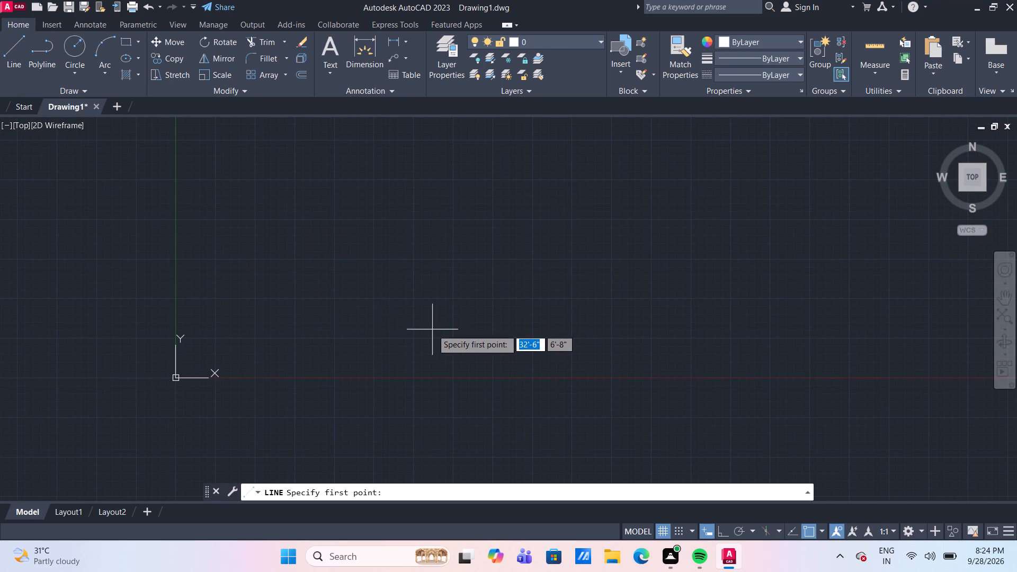
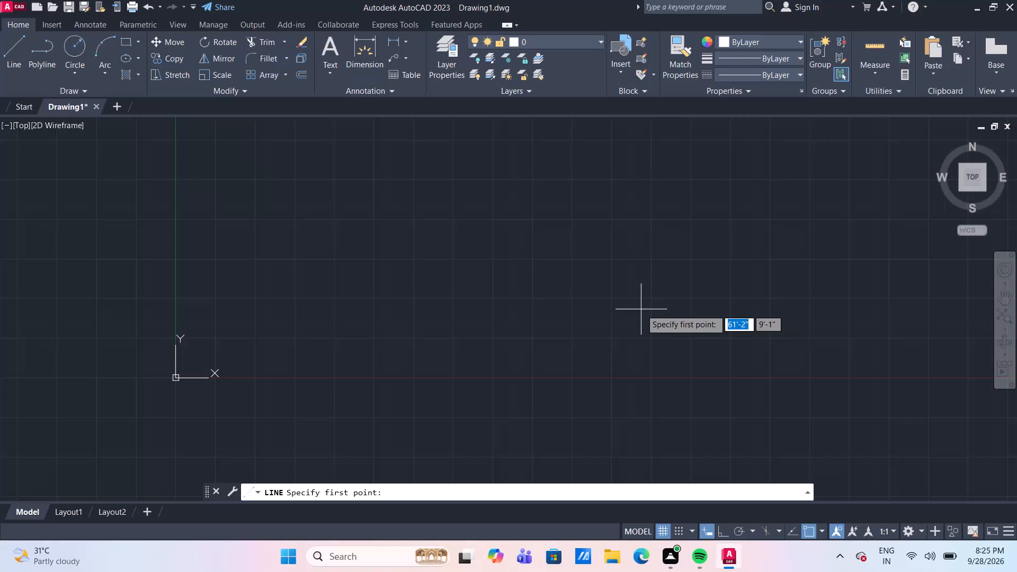
With Ortho on, draw a horizontal line about 58'-6" long, running in the positive X direction from about 15'-10", 10'-9".
left_click(296, 297)
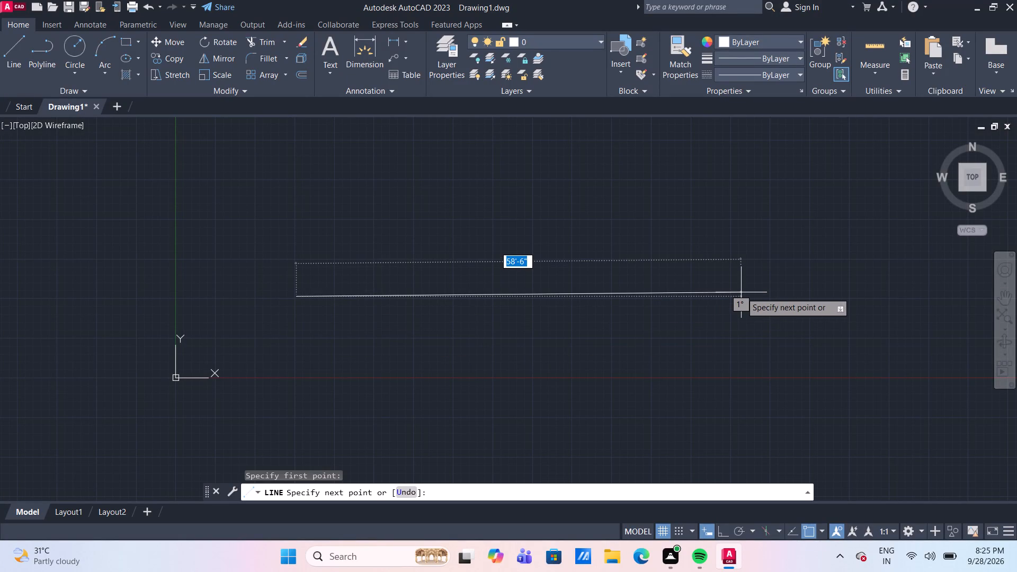
key("F8")
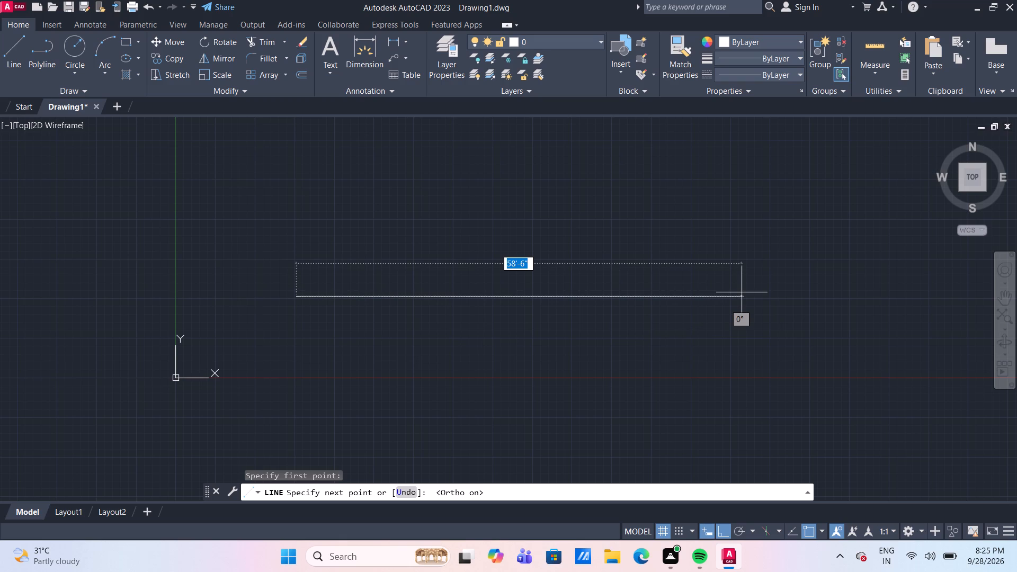
left_click(742, 292)
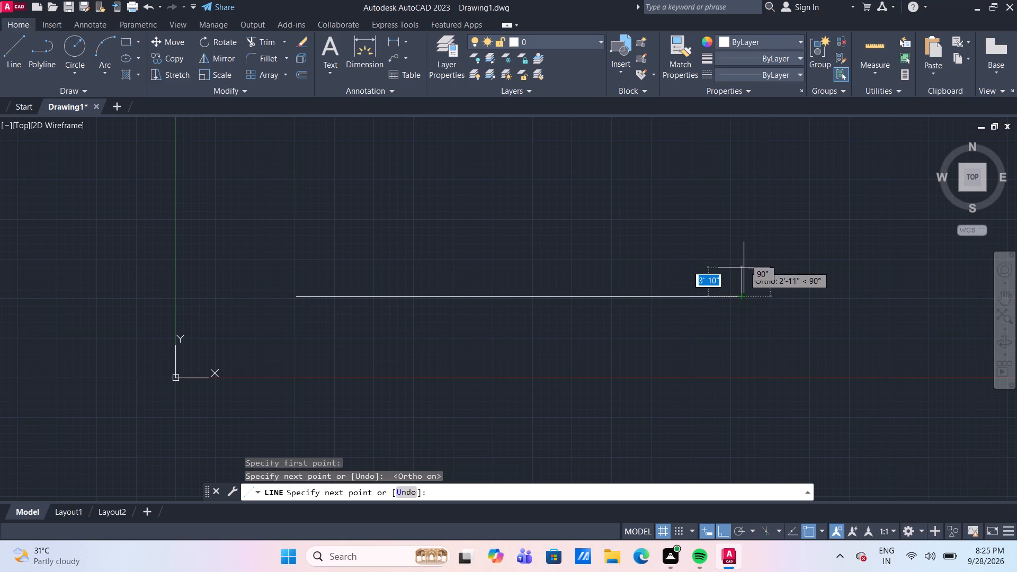
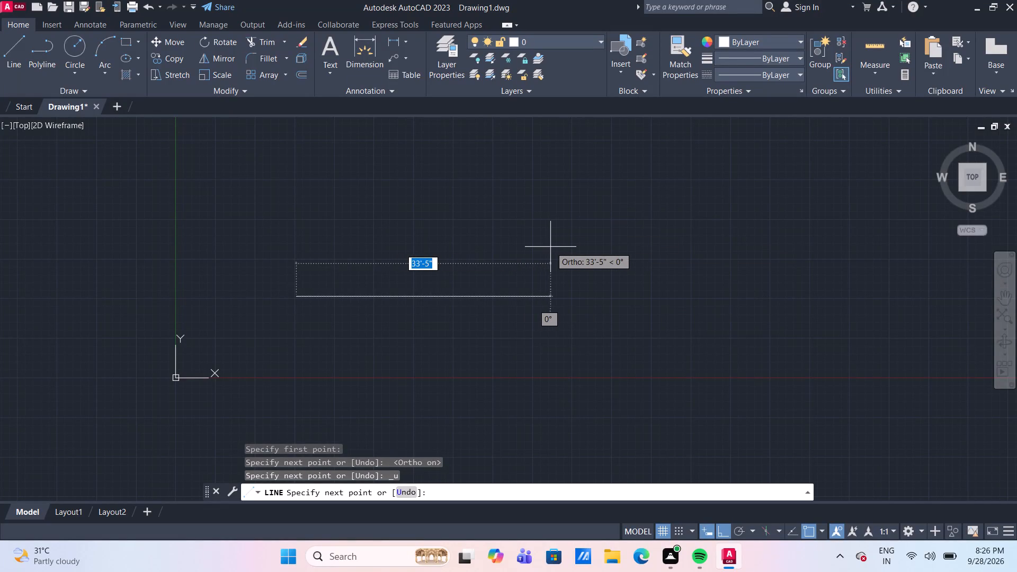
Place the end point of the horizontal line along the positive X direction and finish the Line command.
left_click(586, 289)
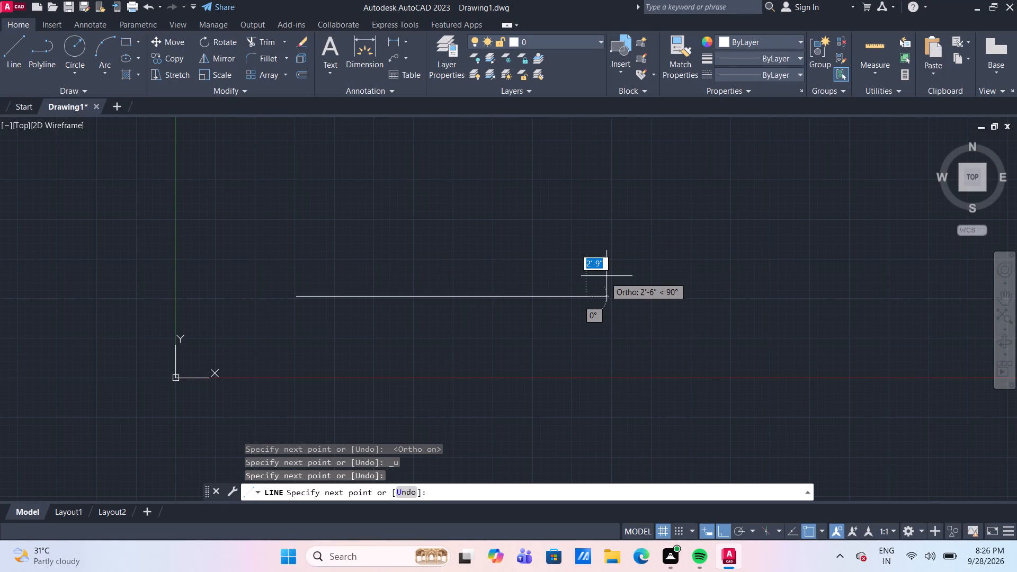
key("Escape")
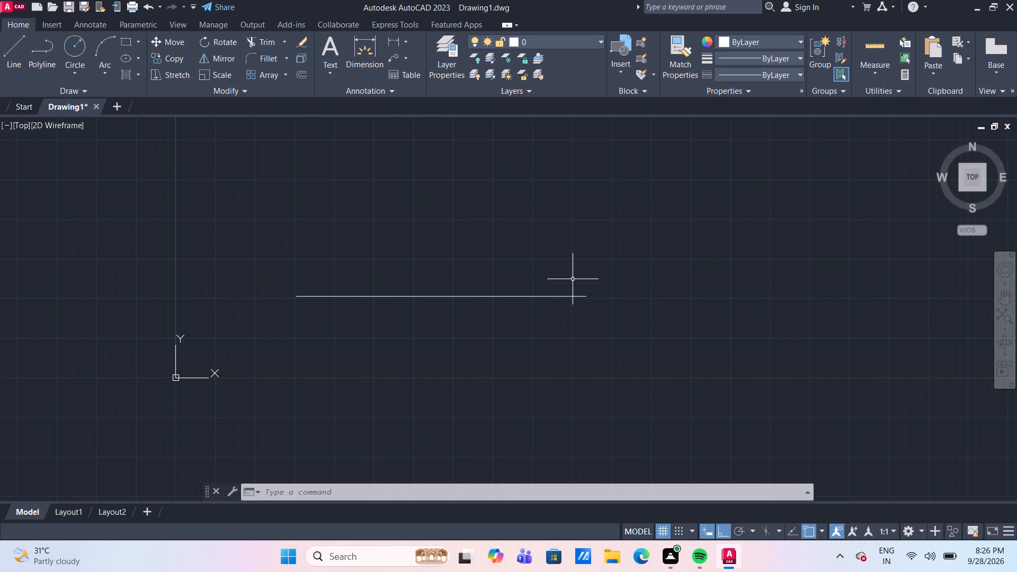
Start a new line at about 104', 98' and draw a 34' horizontal segment in the positive X direction.
scroll(573, 279, "down", 2)
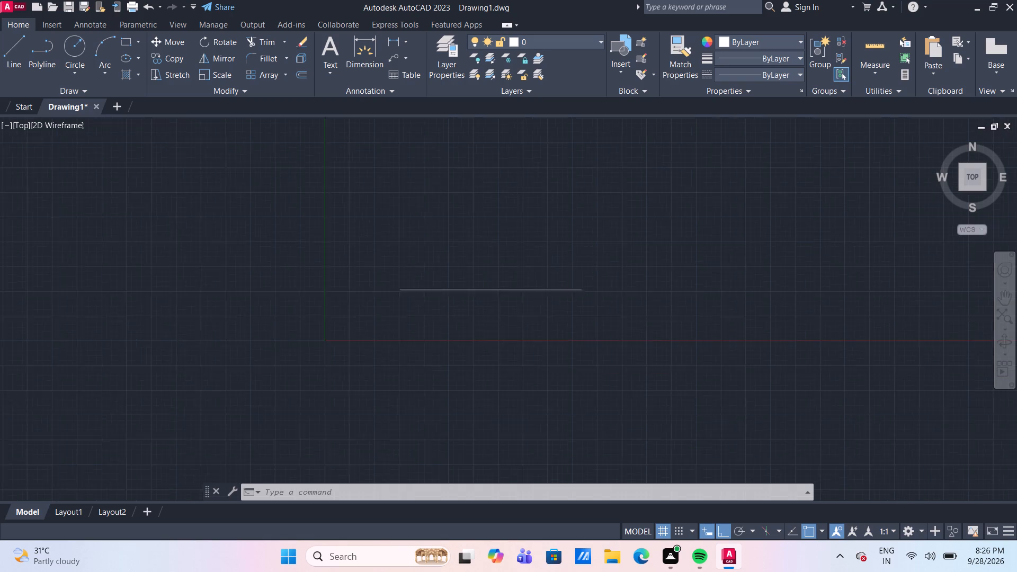
middle_click_drag(617, 278, 460, 290)
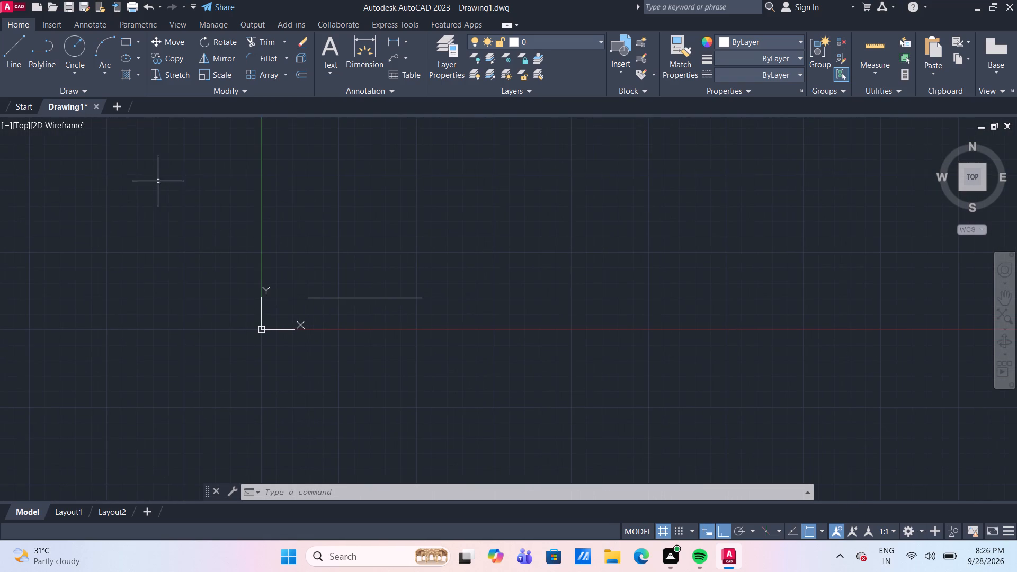
left_click(22, 43)
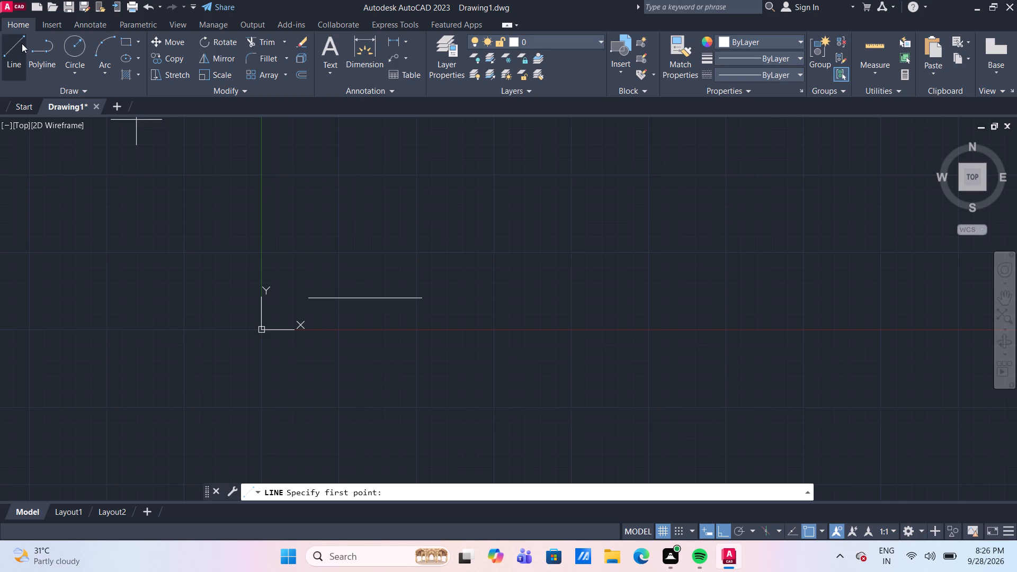
scroll(576, 171, "down", 4)
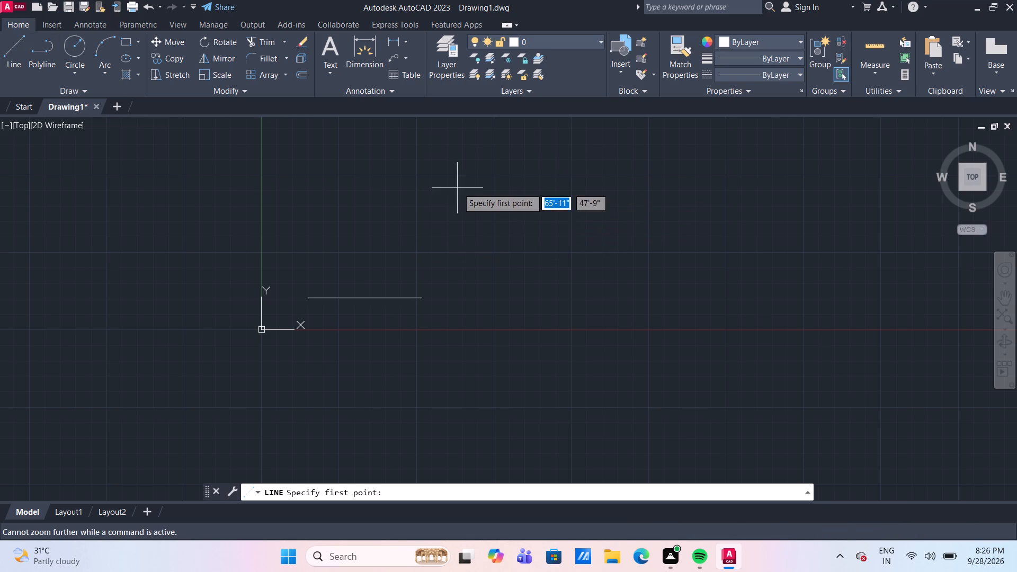
scroll(455, 196, "down", 1)
middle_click_drag(452, 208, 390, 249)
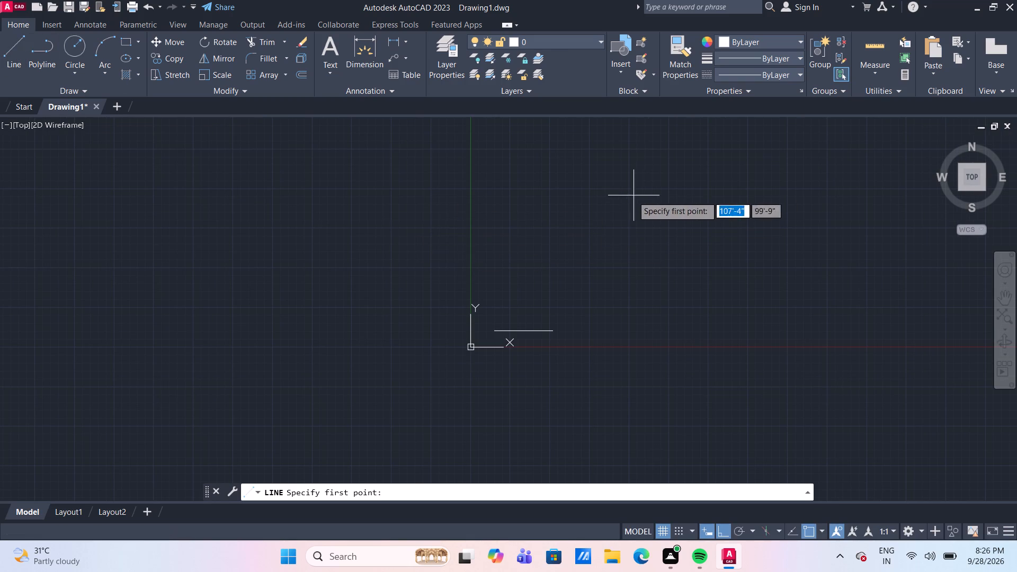
left_click_drag(628, 198, 552, 235)
middle_click_drag(701, 207, 683, 211)
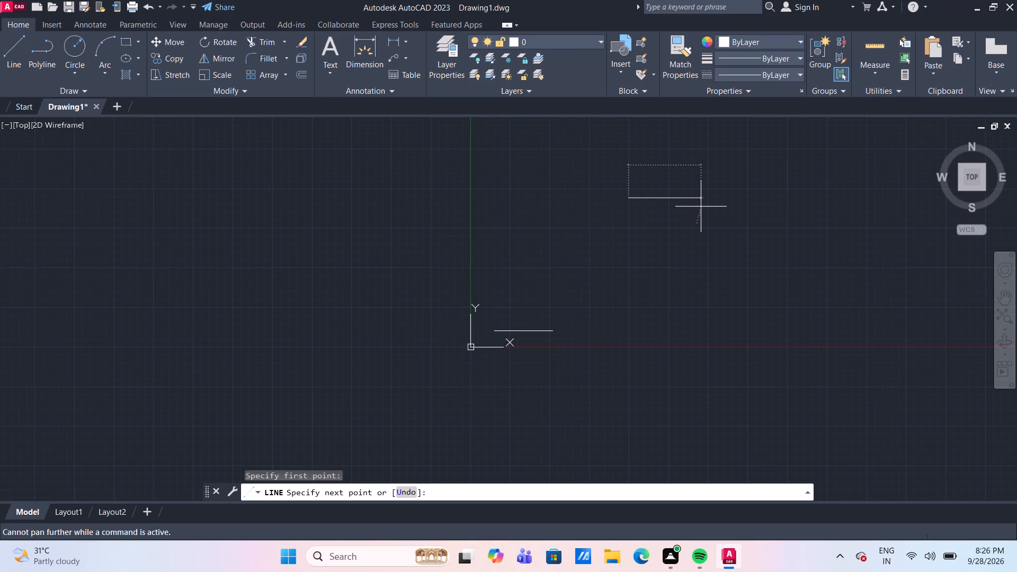
middle_click_drag(683, 211, 642, 211)
middle_click_drag(706, 202, 700, 274)
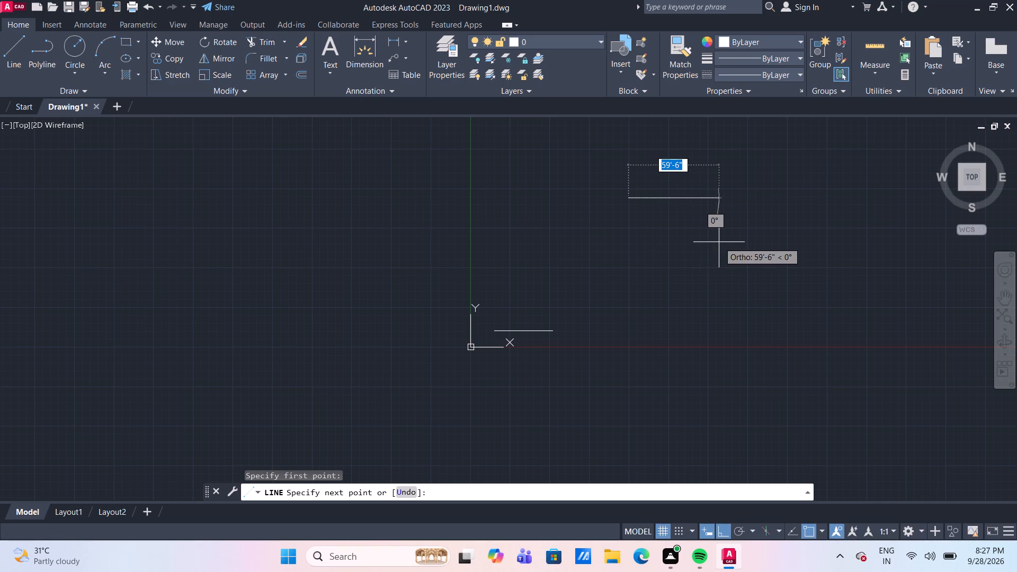
type("34'")
key("Return")
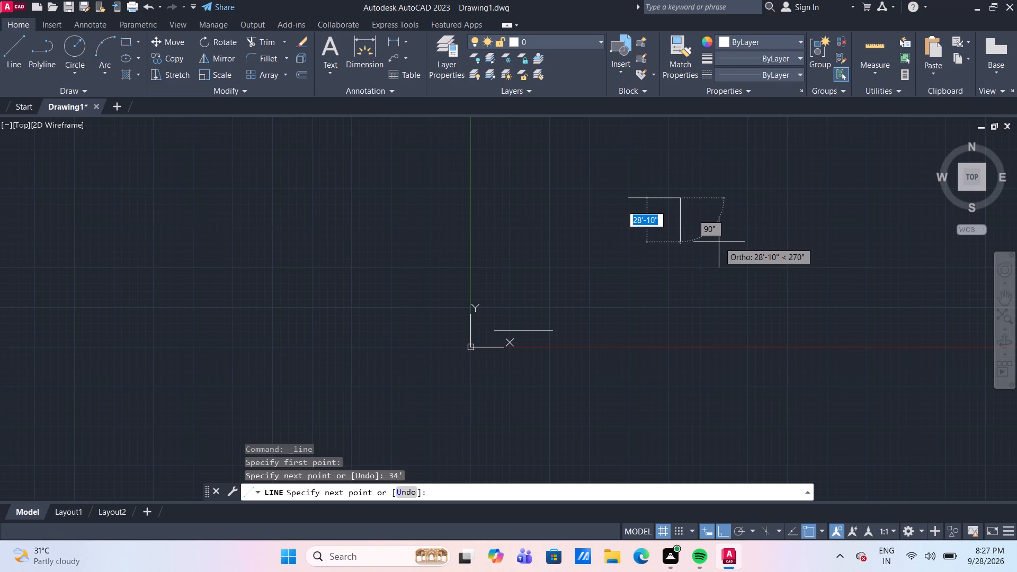
Continue the line with a 50' vertical segment straight down from the 34' segment's end, then finish the line.
scroll(719, 242, "up", 2)
middle_click_drag(719, 242, 628, 315)
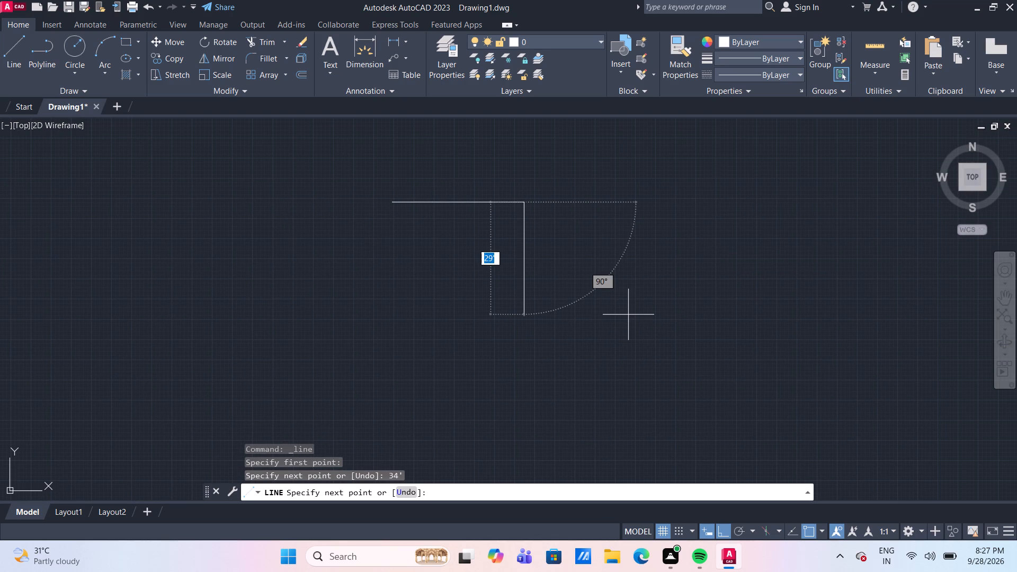
type("50'")
key("Return")
key("Return")
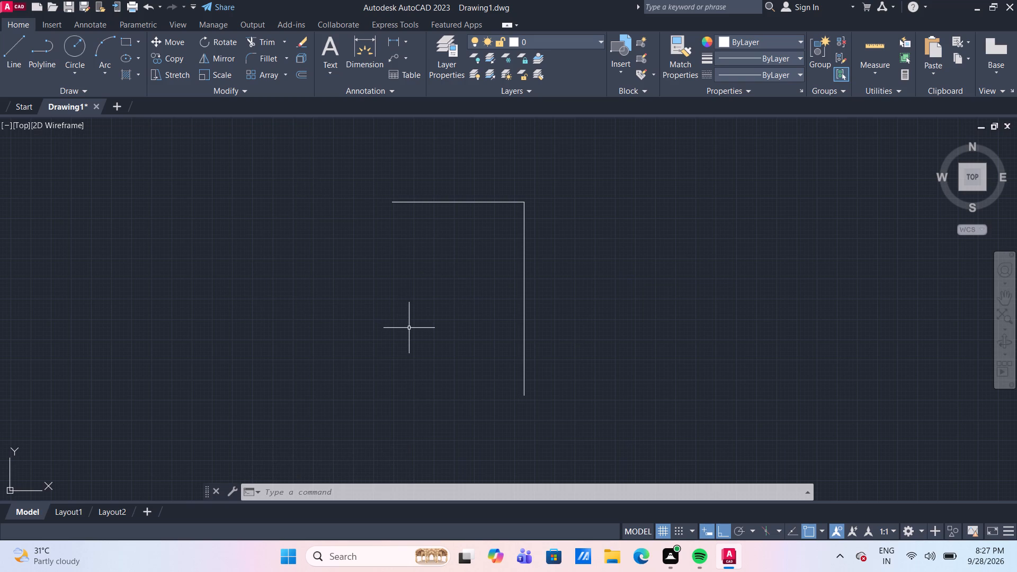
Delete the separate horizontal line near the origin.
scroll(410, 328, "down", 2)
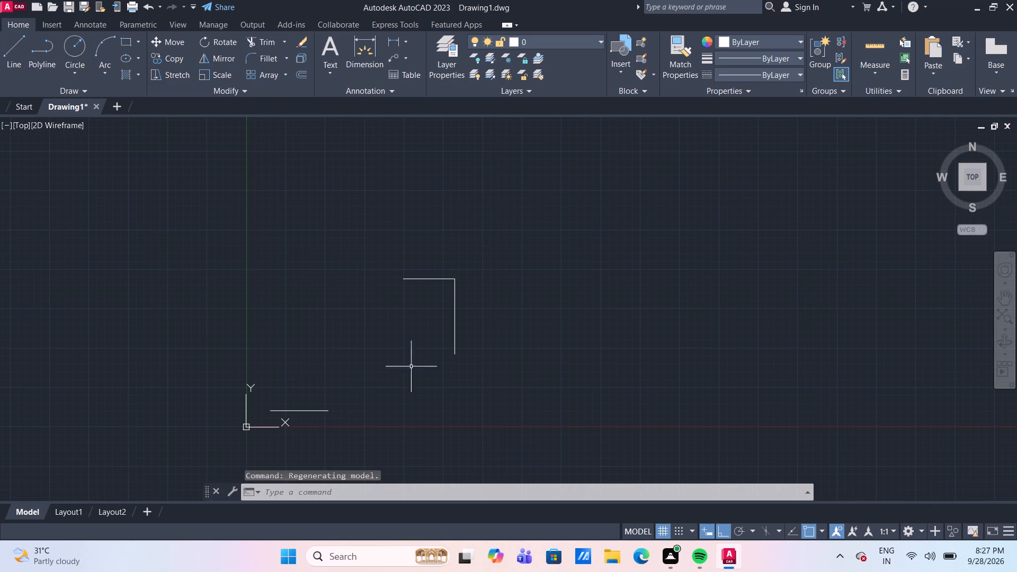
middle_click_drag(343, 405, 343, 336)
left_click(329, 343)
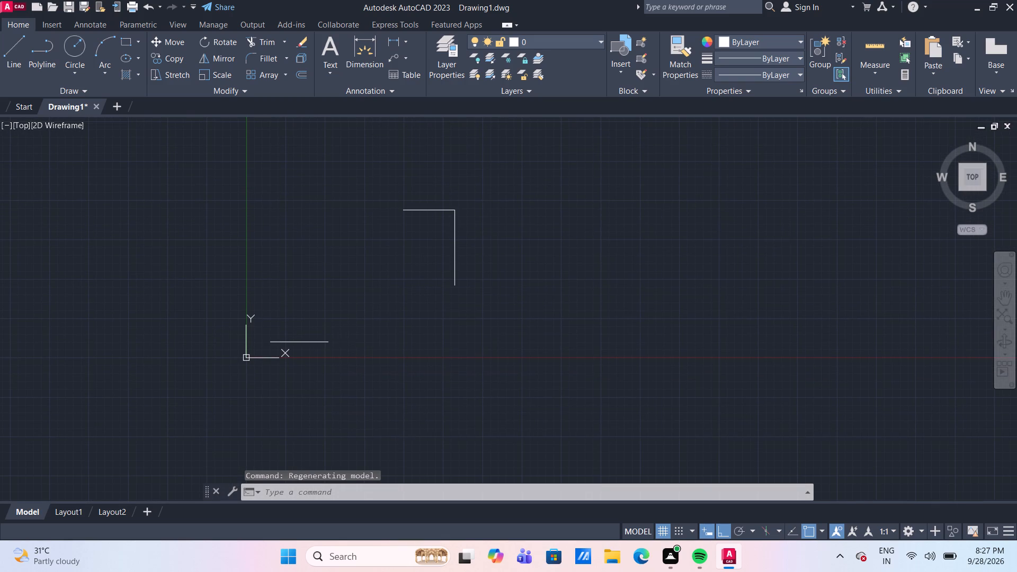
key("Delete")
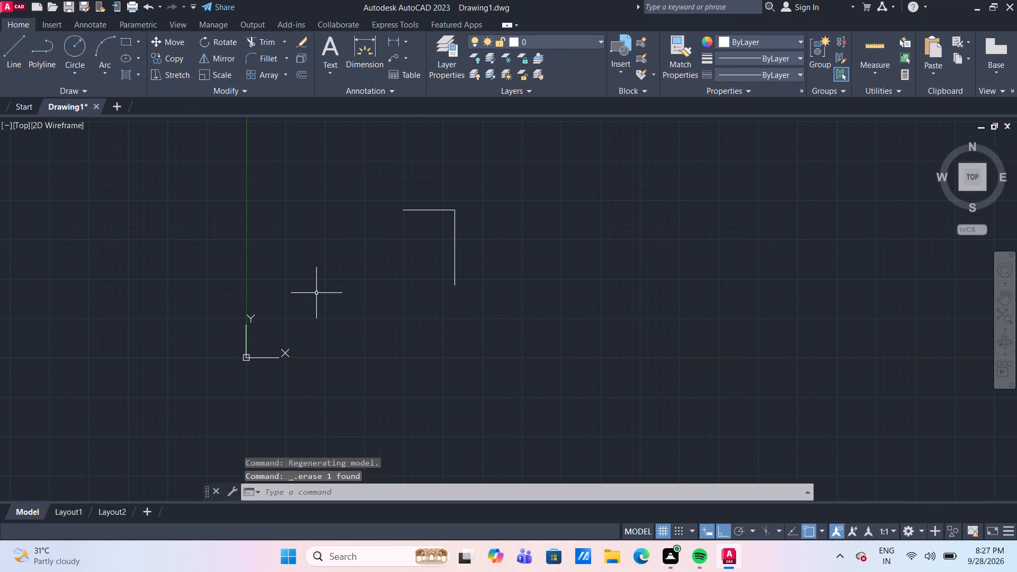
Start a line below the L-shaped lines at about 104', 26' and draw a 5'6" segment in the positive X direction.
left_click_drag(17, 56, 21, 60)
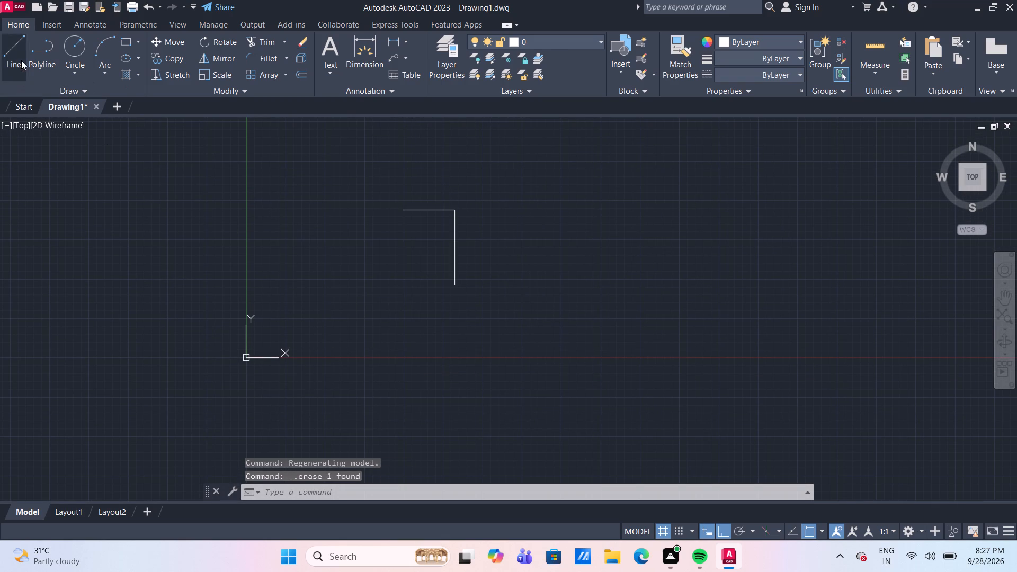
left_click_drag(21, 60, 33, 90)
scroll(360, 345, "up", 2)
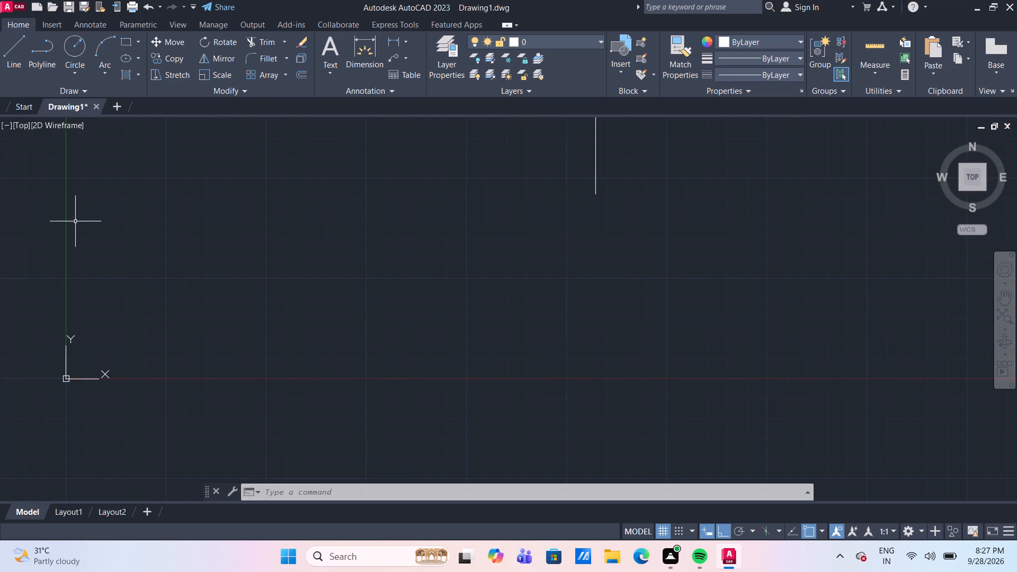
left_click(18, 60)
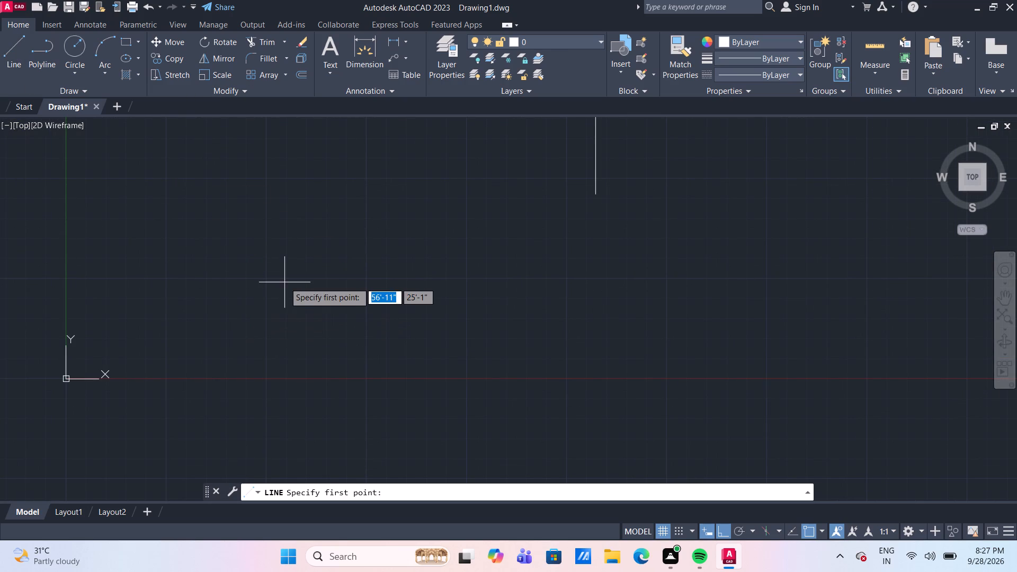
scroll(458, 289, "down", 3)
middle_click_drag(471, 296, 442, 303)
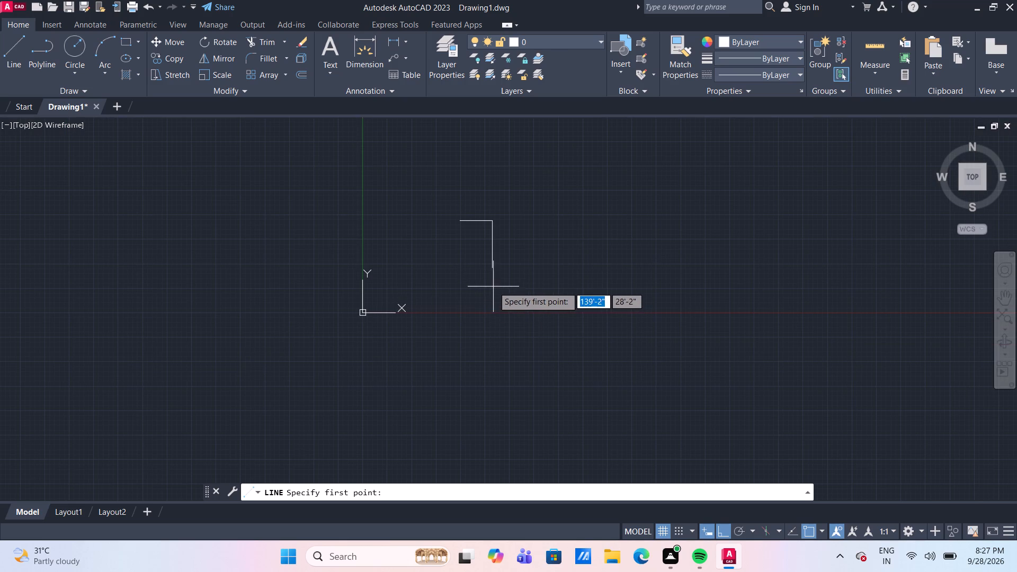
middle_click_drag(442, 303, 332, 291)
scroll(332, 289, "up", 2)
scroll(461, 306, "up", 2)
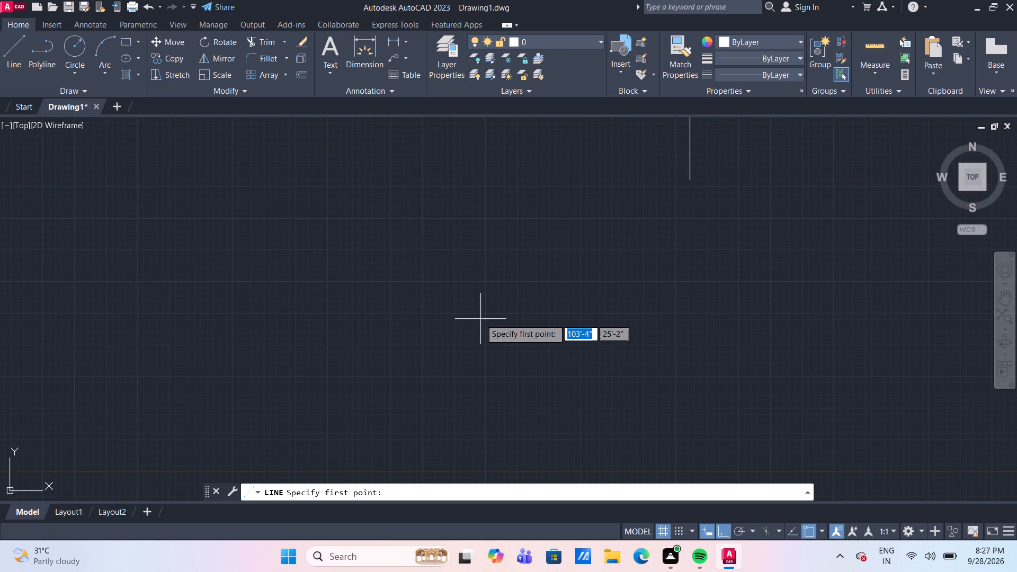
left_click(483, 314)
middle_click_drag(570, 326, 235, 383)
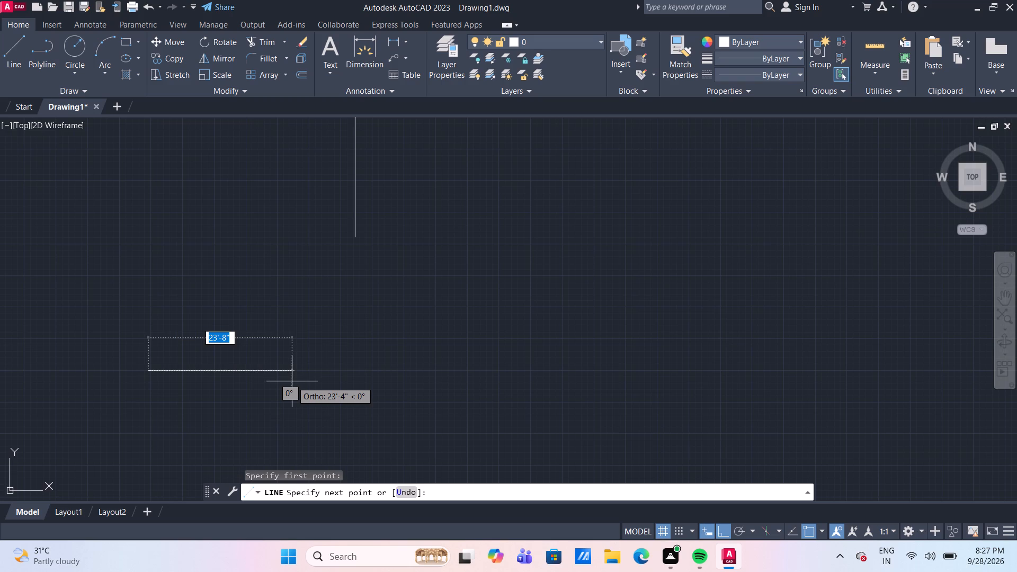
type("5'6\"")
key("Return")
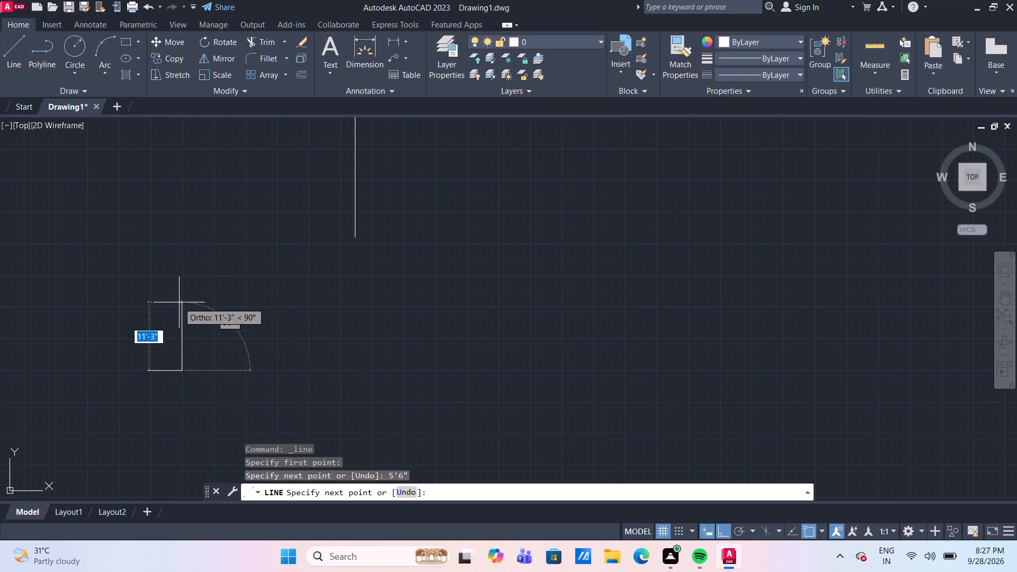
Continue the line 4' straight up and 5'6" back in the negative X direction, leaving a three-sided outline.
scroll(180, 338, "up", 2)
middle_click_drag(182, 339, 195, 289)
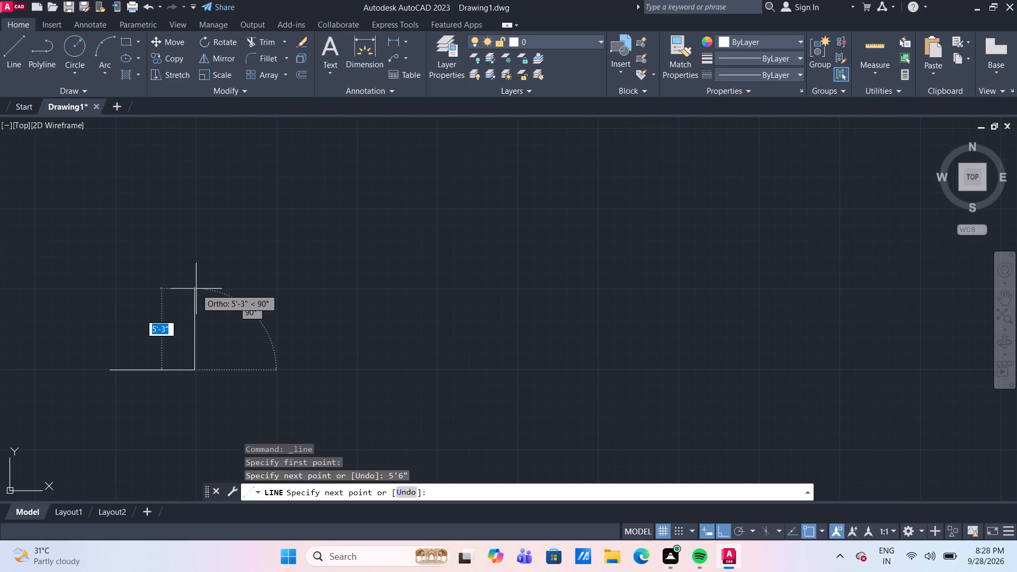
type("4'")
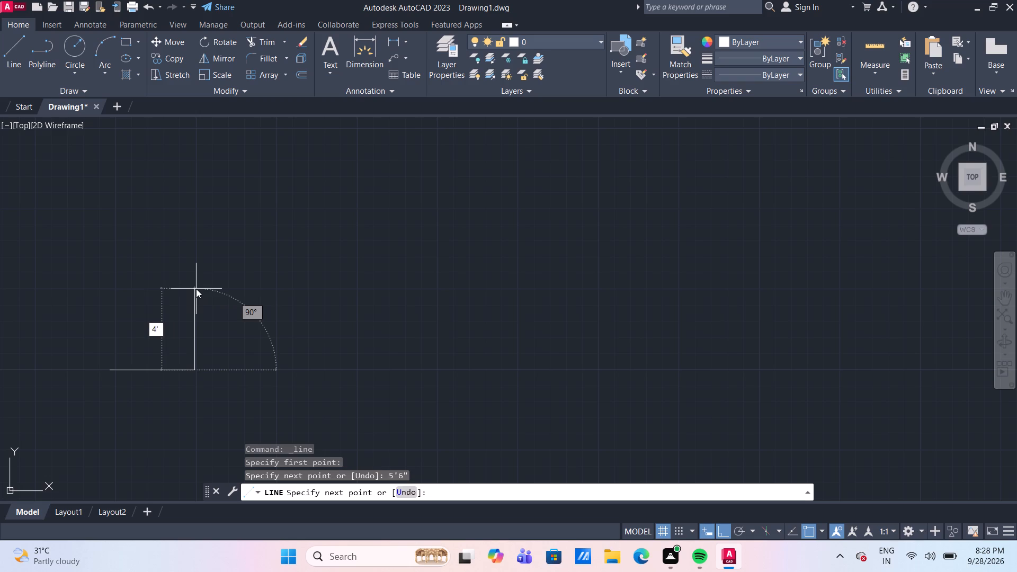
key("Return")
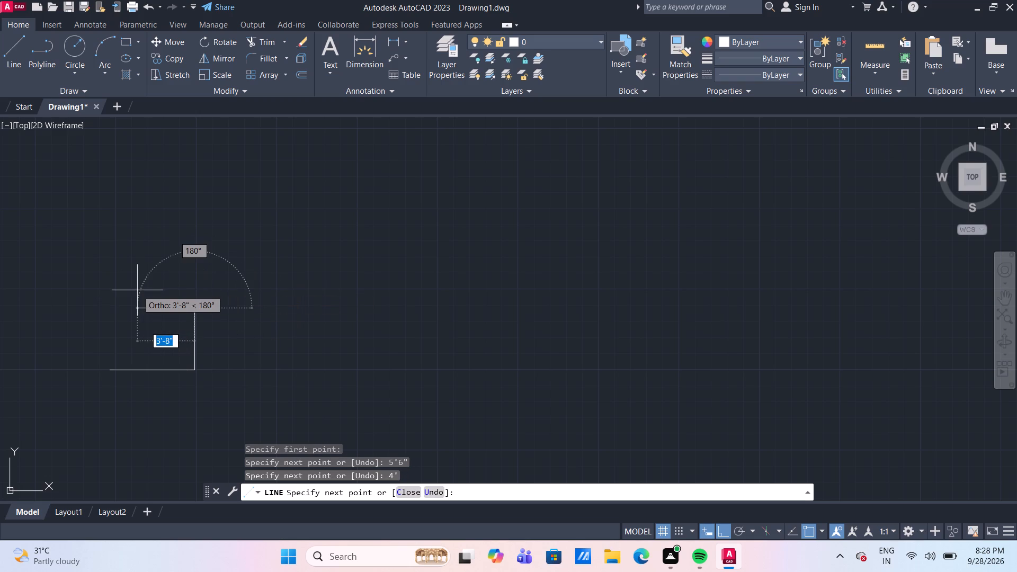
type("5'6\"")
key("Return")
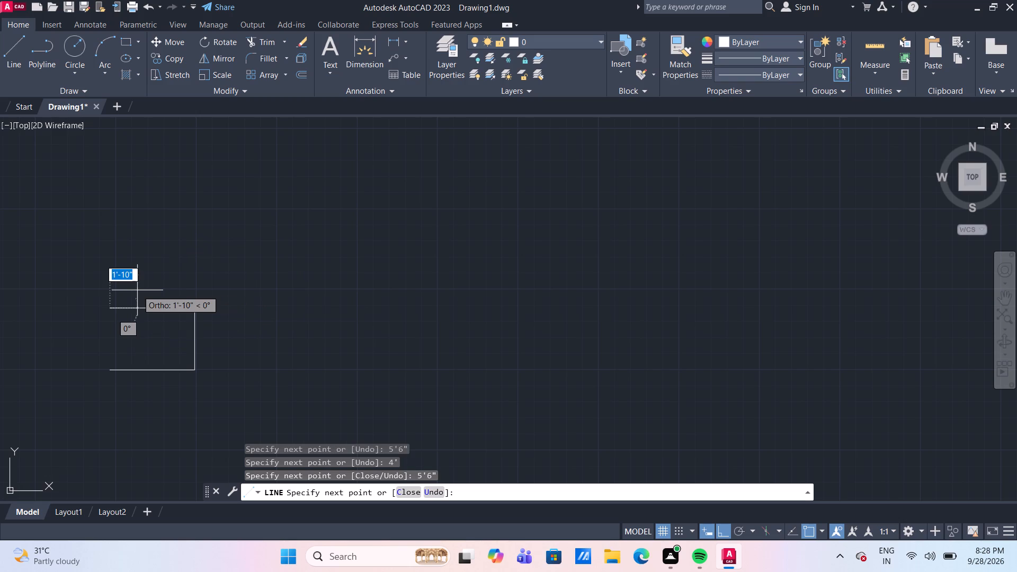
key("Return")
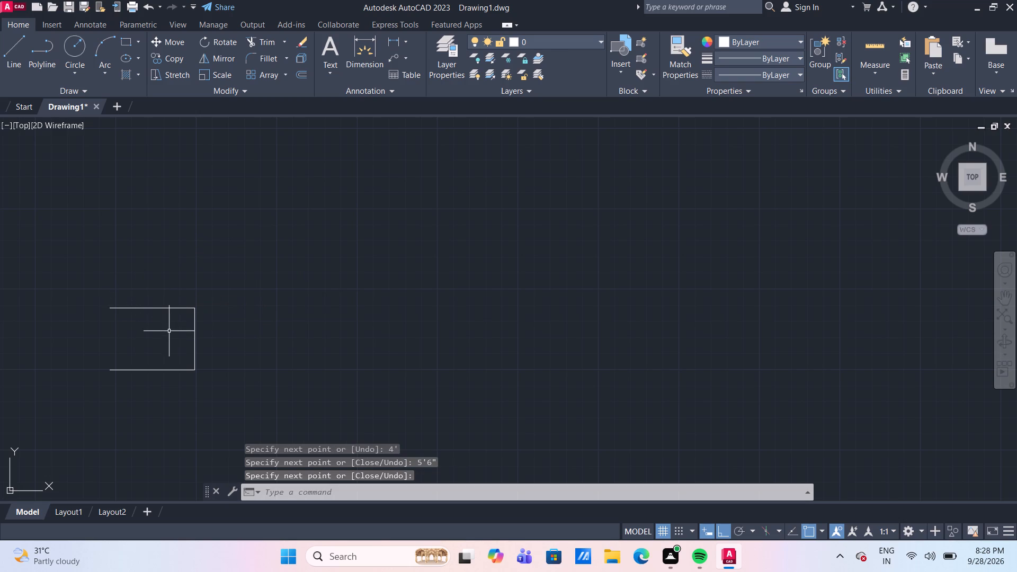
Offset the 4' vertical line of the three-sided outline outward by 4.5" in the positive X direction, using Offset's Through option.
scroll(184, 362, "down", 1)
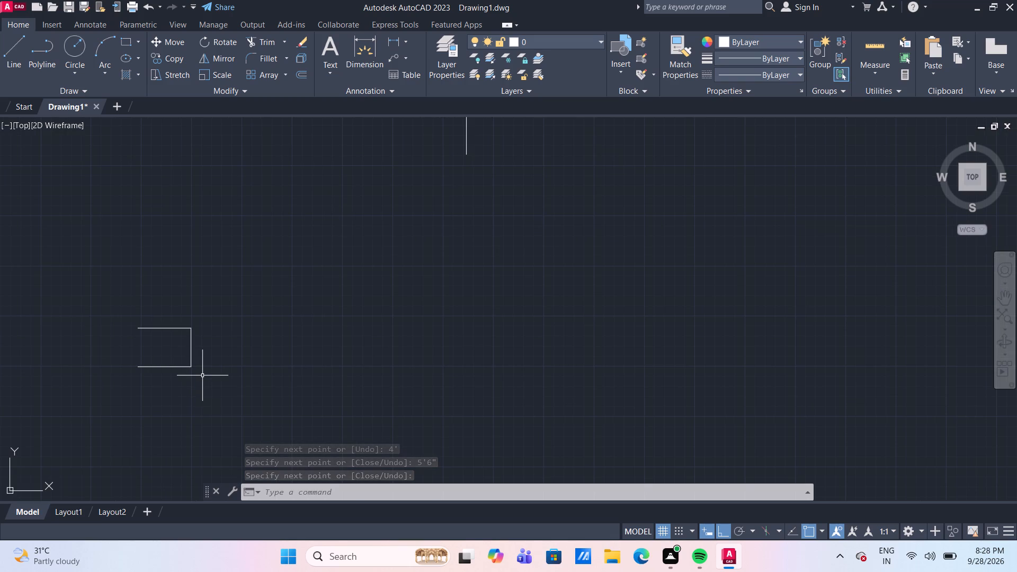
scroll(202, 376, "down", 1)
scroll(203, 373, "up", 1)
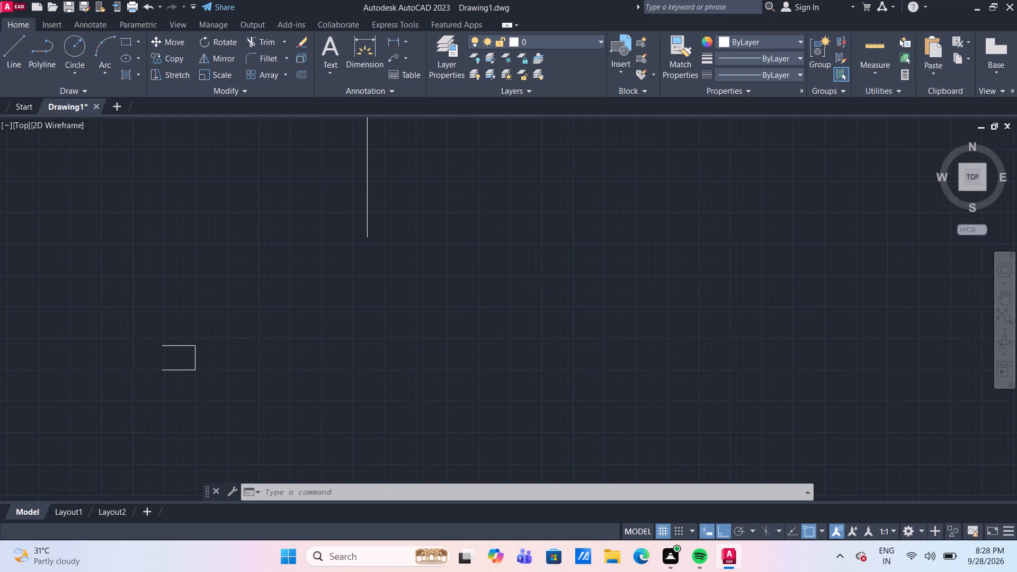
scroll(201, 370, "up", 1)
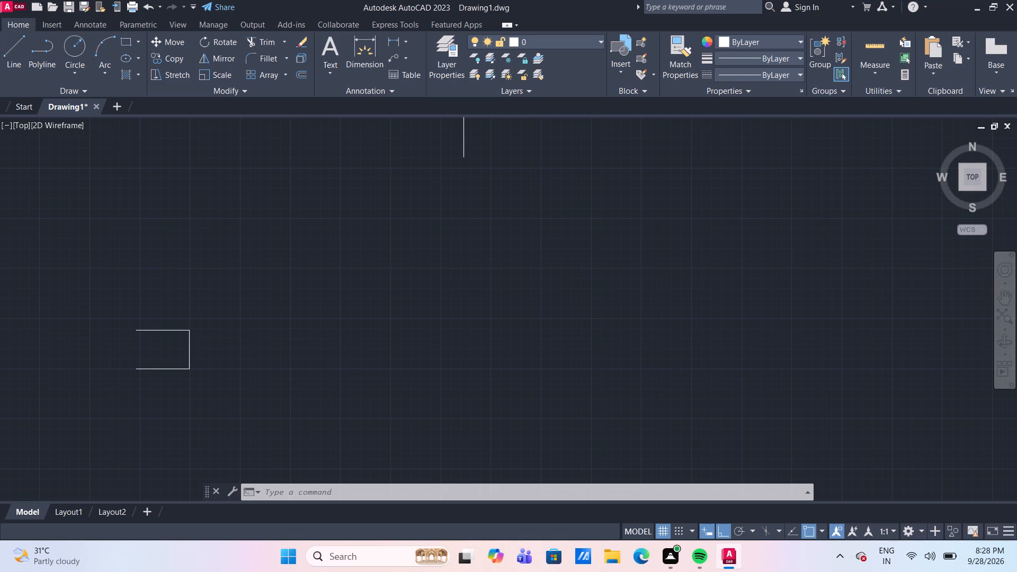
key("o")
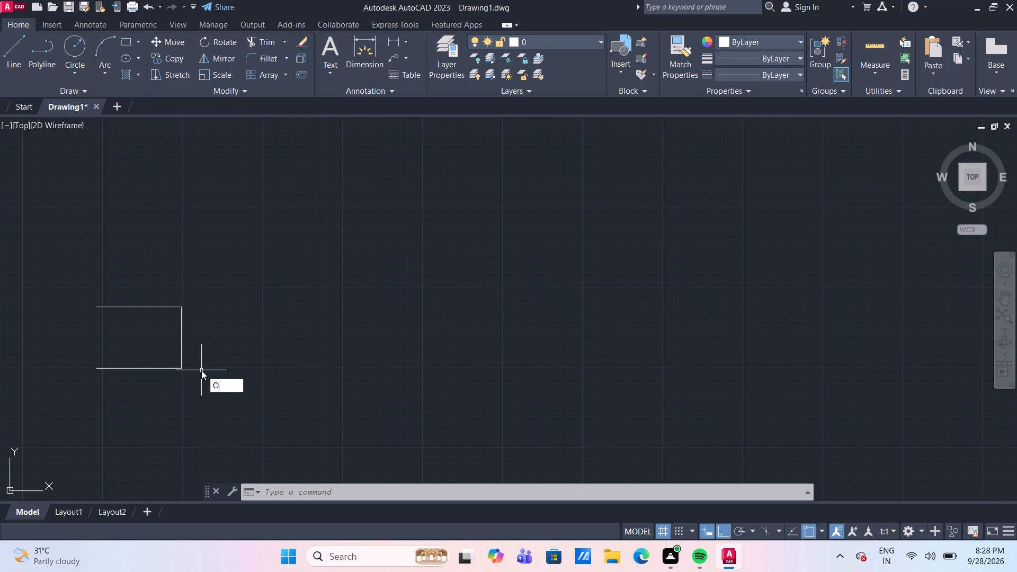
key("Return")
key("Return")
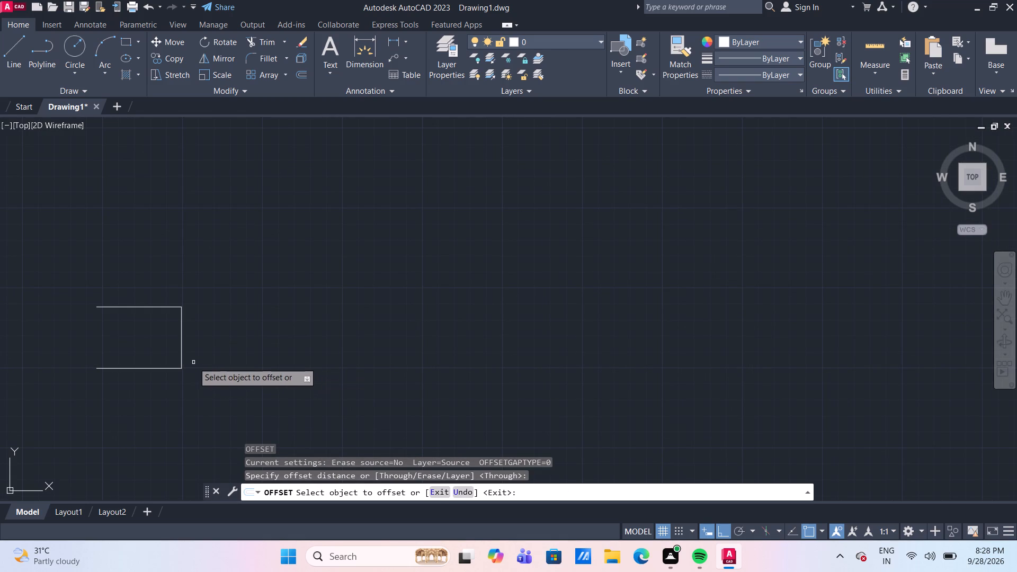
left_click(182, 348)
type("4.5\"")
key("Return")
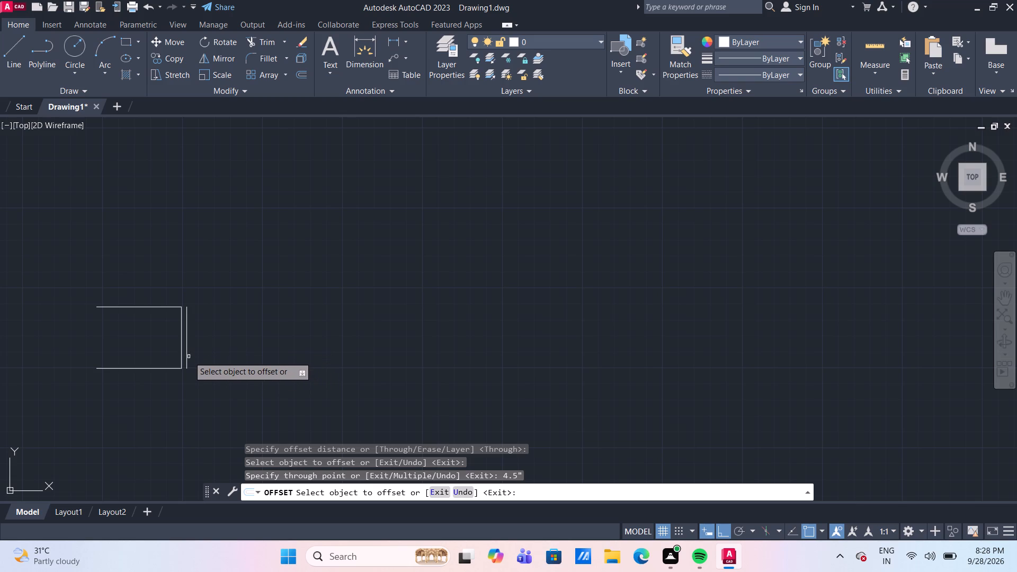
Offset the bottom horizontal line of the three-sided outline 9" downward.
left_click(171, 371)
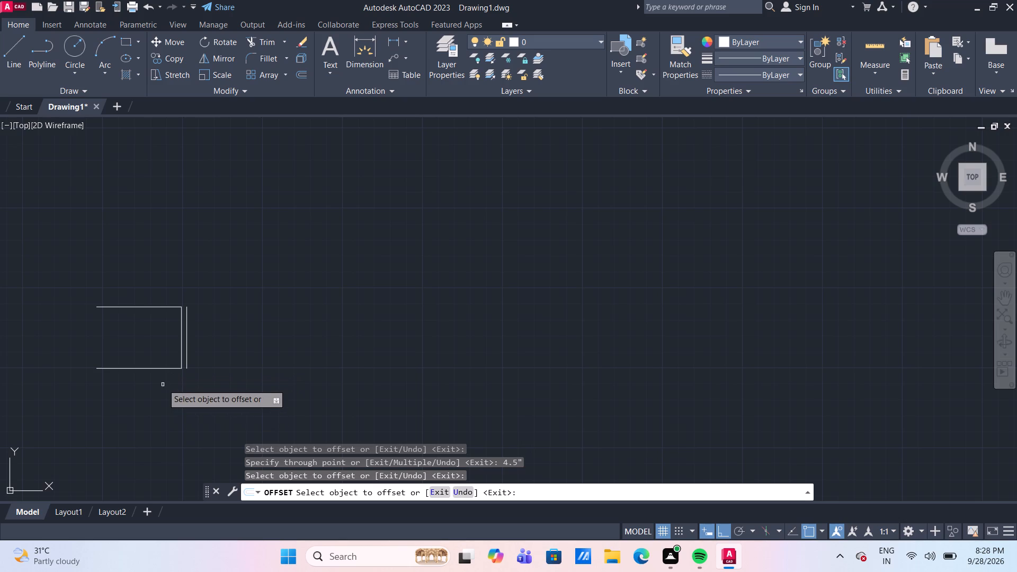
left_click(158, 369)
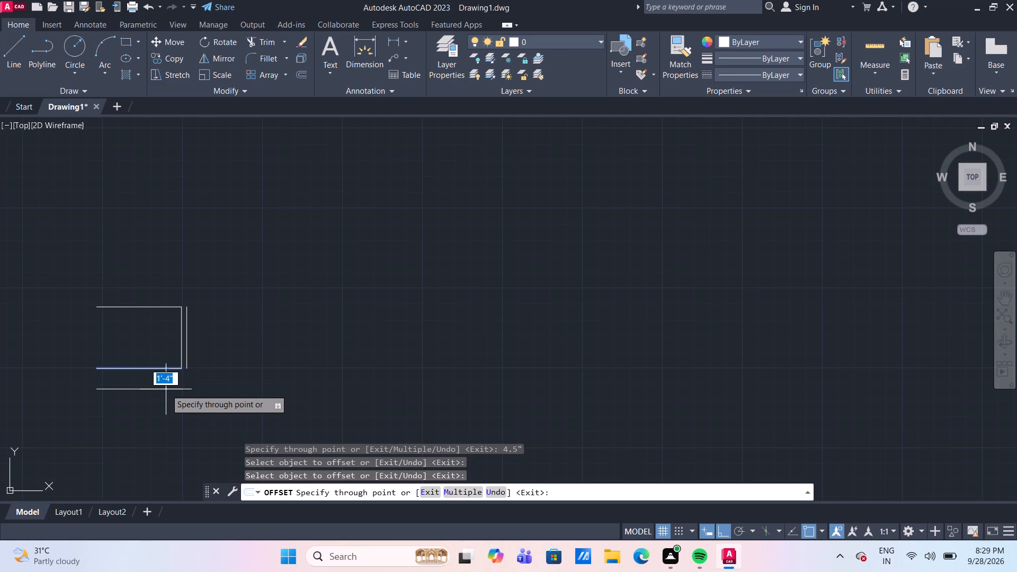
type("9\"")
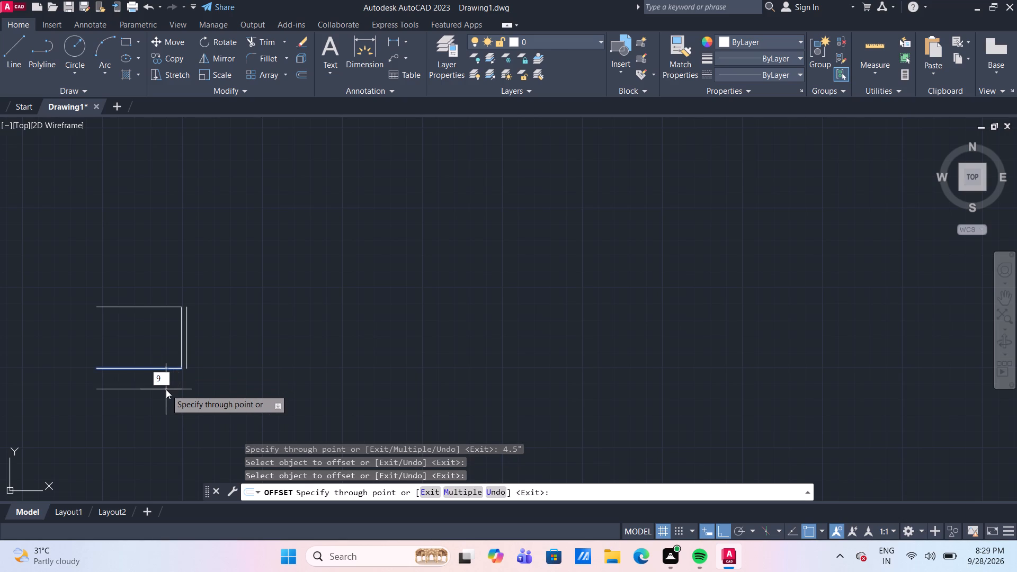
key("Return")
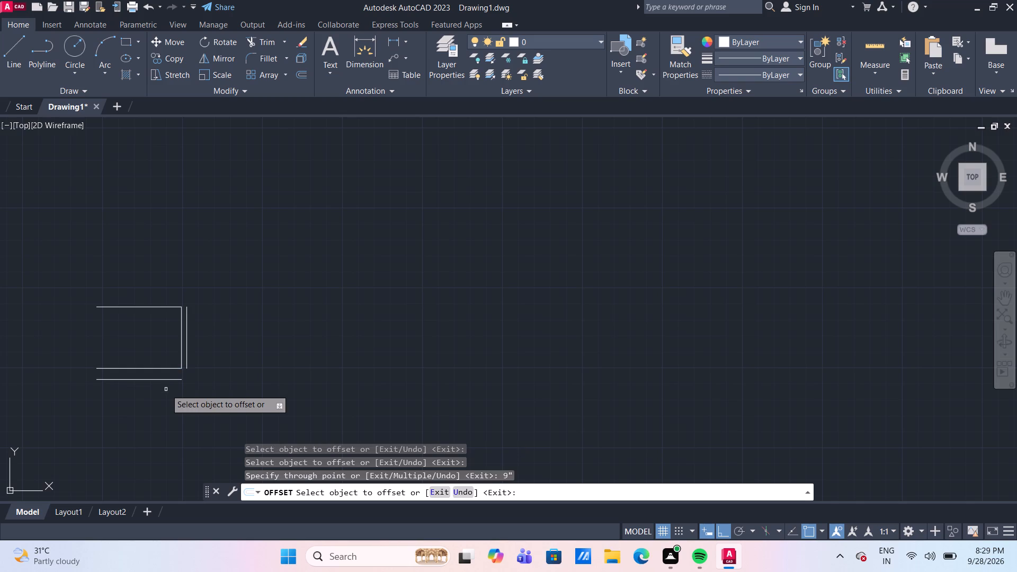
Offset the outer vertical line beside the outline 8.5" further out in the positive X direction and finish Offset.
left_click(188, 361)
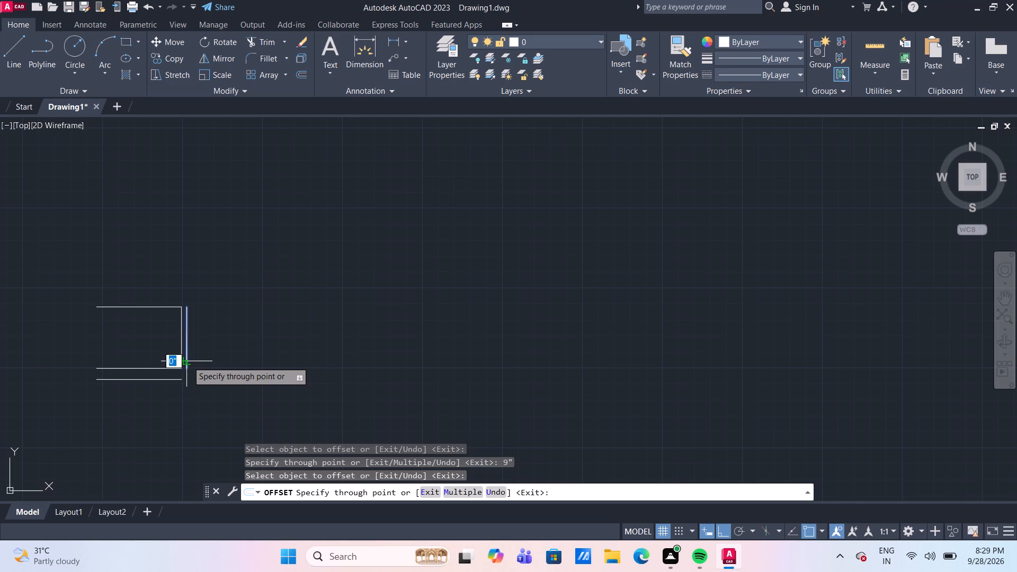
type("8.5\"")
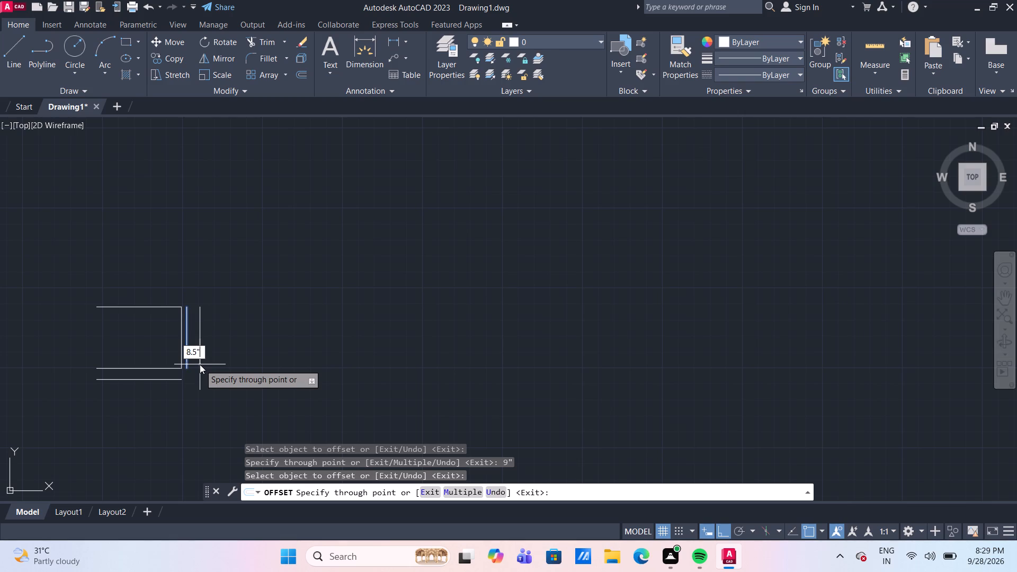
key("Return")
key("Escape")
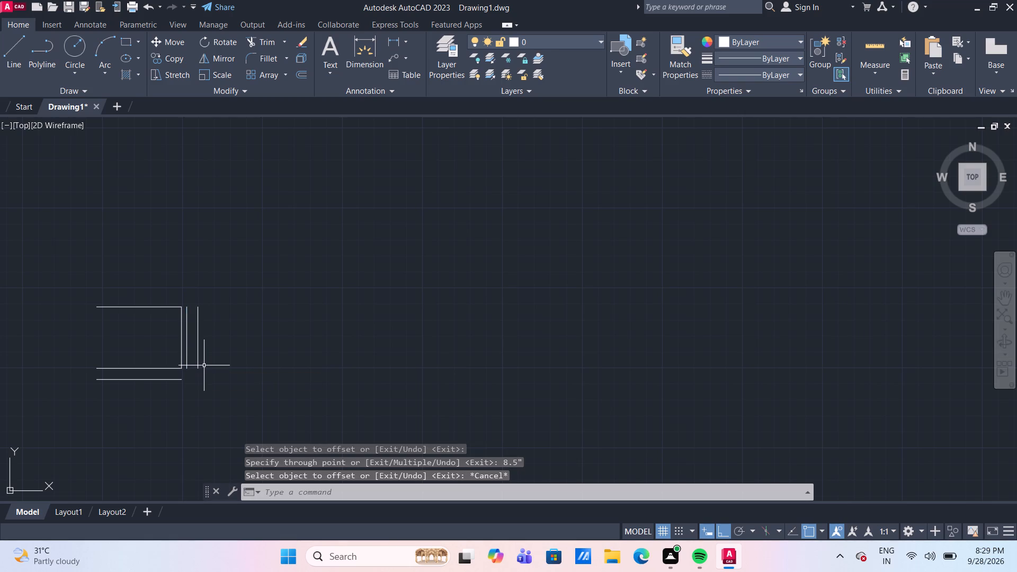
Stretch the lower end of the outermost vertical line straight down past the level of the lower offset line.
left_click(196, 359)
left_click_drag(197, 370, 201, 382)
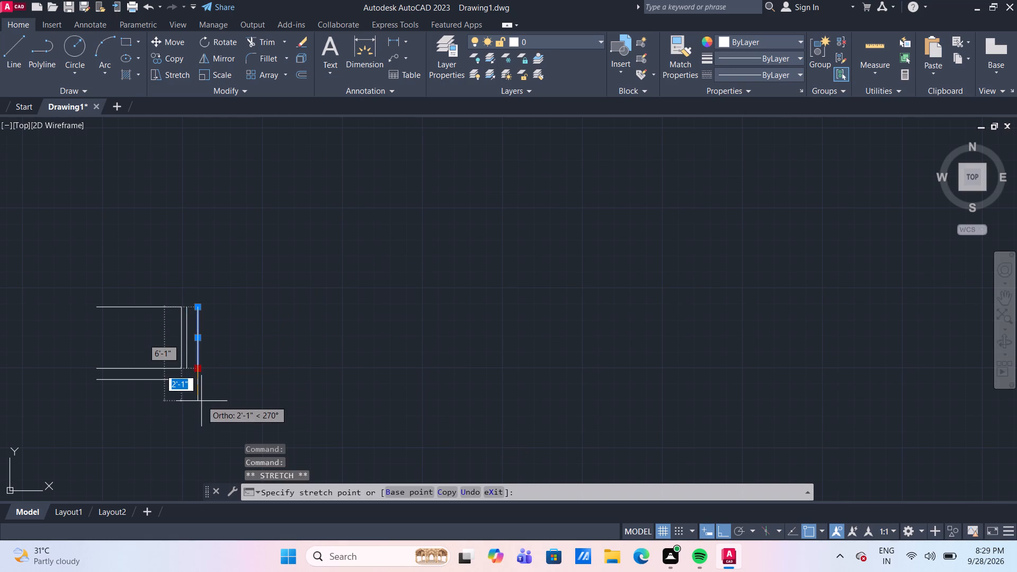
left_click(201, 408)
key("Escape")
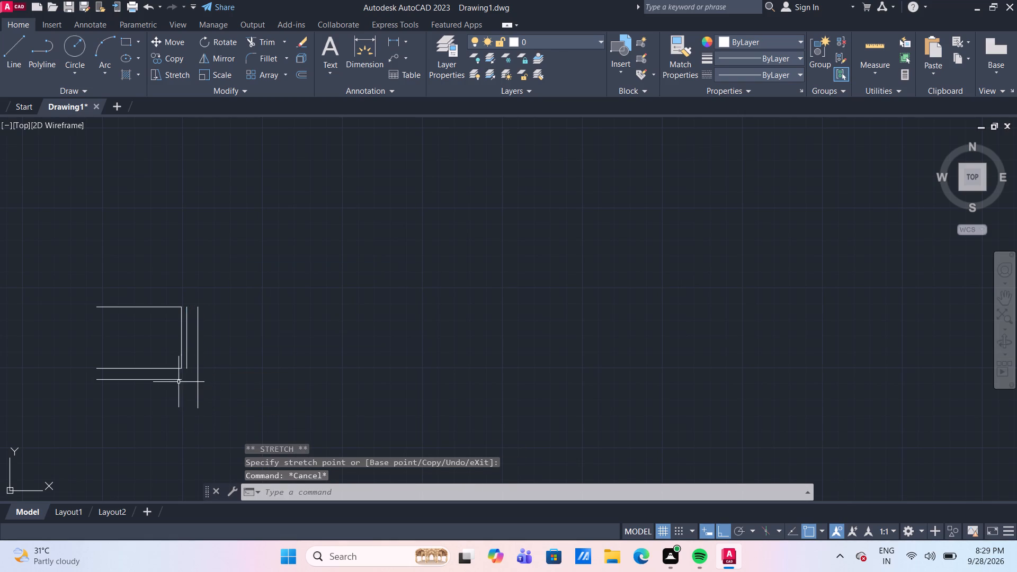
Stretch the positive-X end of the lowest horizontal line to meet the outermost vertical line, making it about 6'-7" long.
left_click(179, 382)
left_click(183, 380)
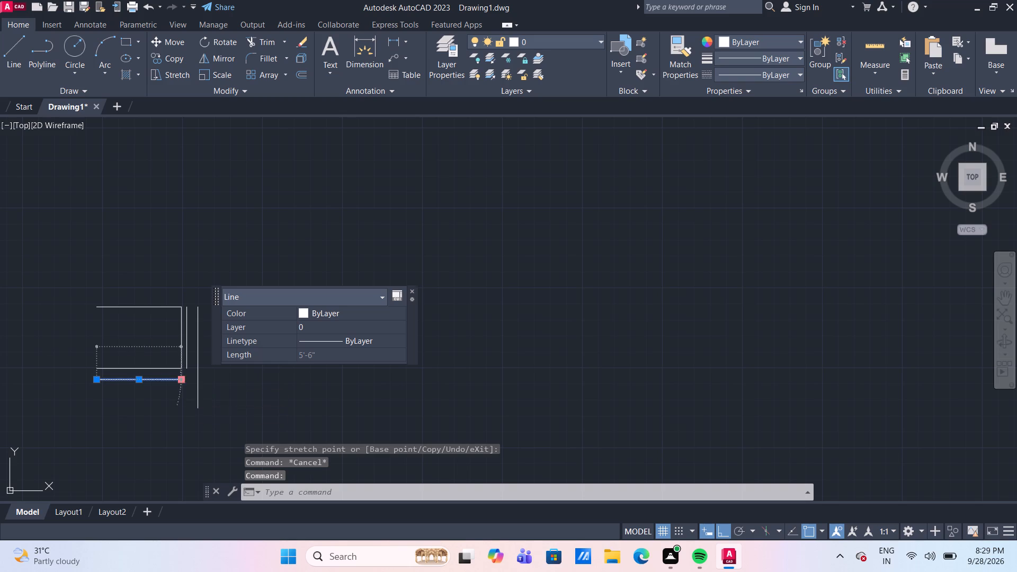
left_click(197, 382)
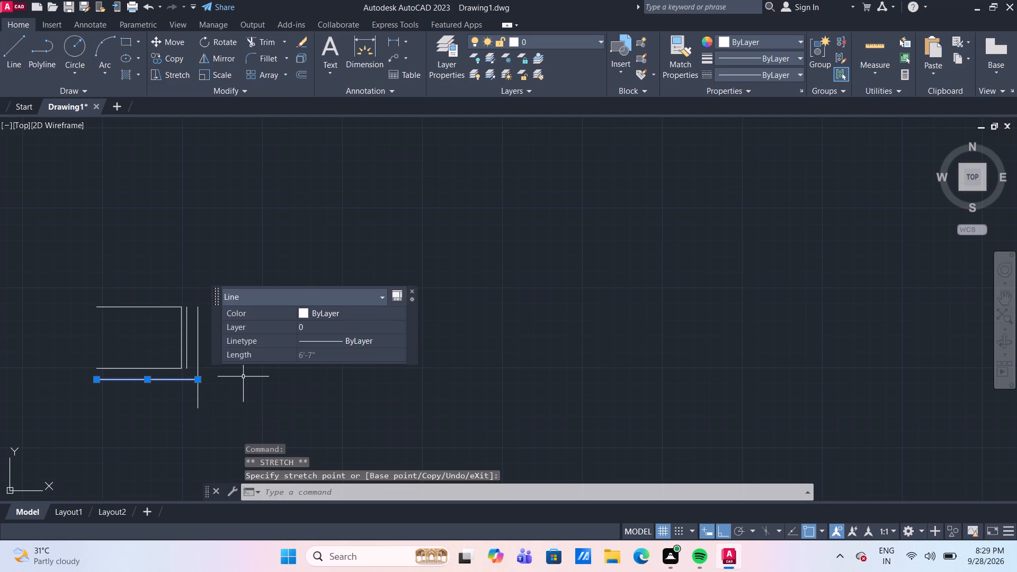
key("Escape")
Draw a horizontal line from the lower end of the middle vertical line across to the outermost vertical line.
scroll(166, 370, "up", 3)
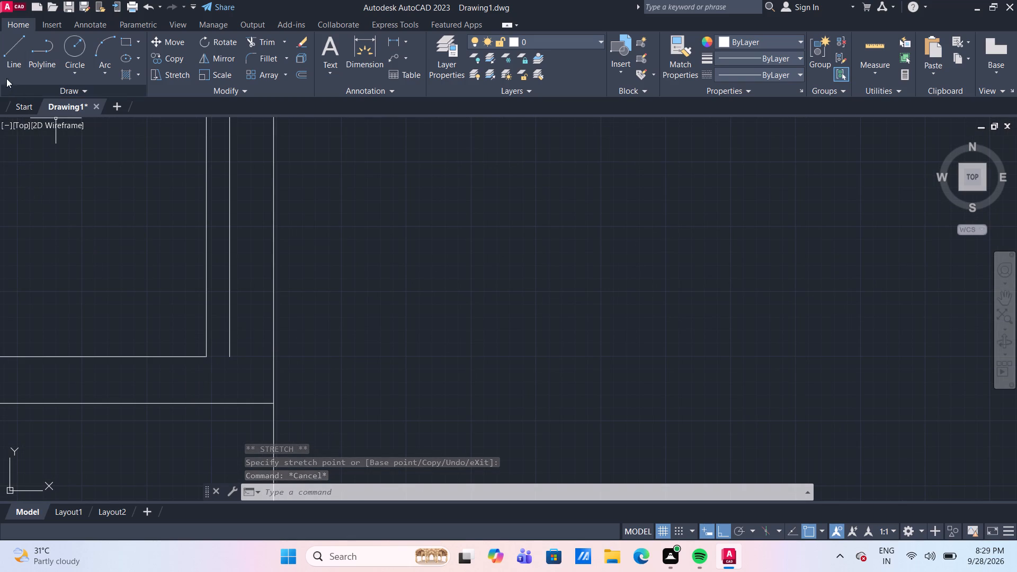
left_click_drag(7, 57, 16, 63)
left_click(229, 355)
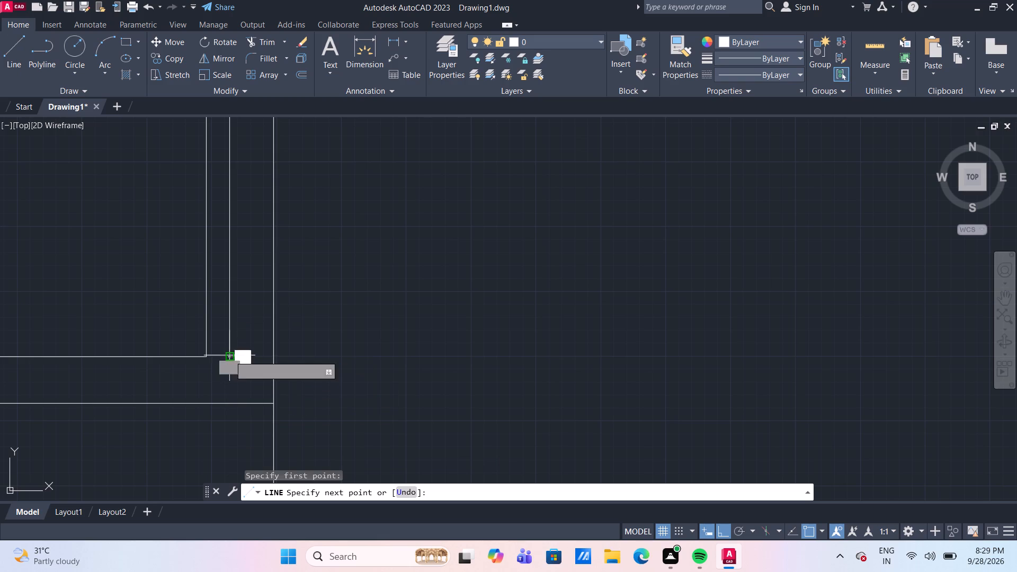
left_click(274, 357)
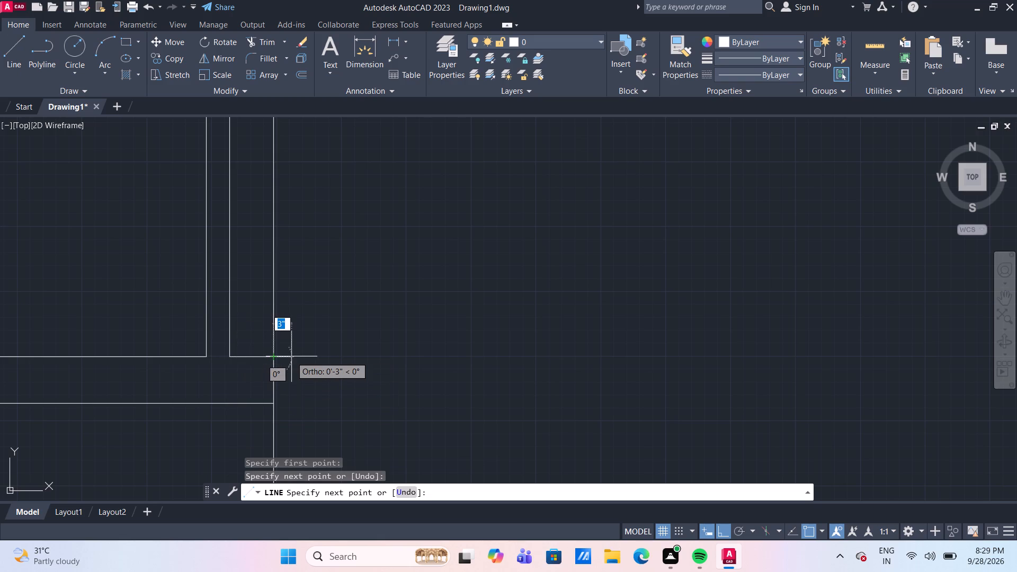
key("Return")
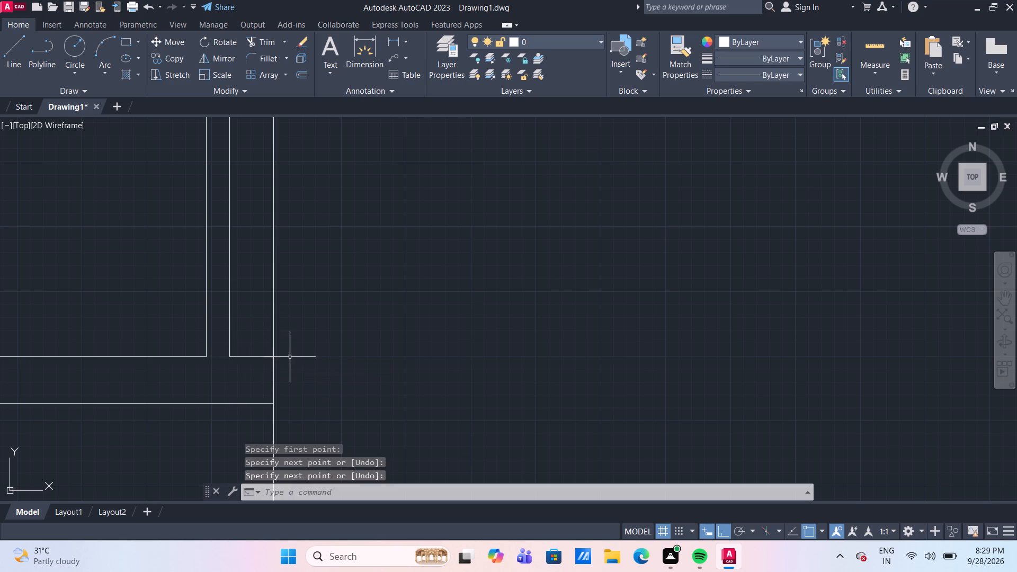
Trim the outermost vertical line below the lowest horizontal and above the short connecting line, leaving only the wall end piece.
scroll(257, 381, "up", 1)
middle_click_drag(256, 372, 249, 343)
scroll(249, 343, "up", 1)
scroll(249, 343, "down", 4)
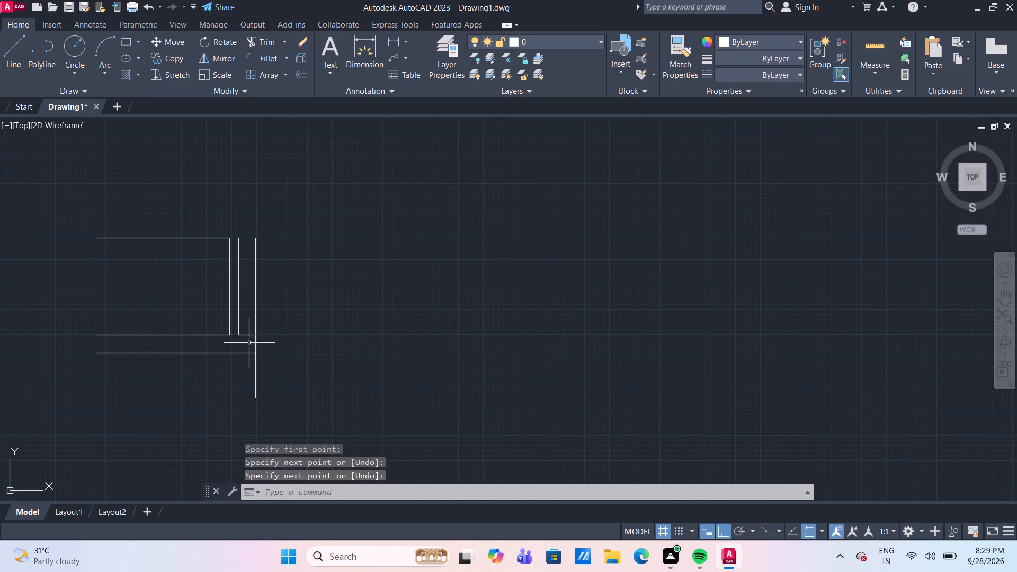
type("TR")
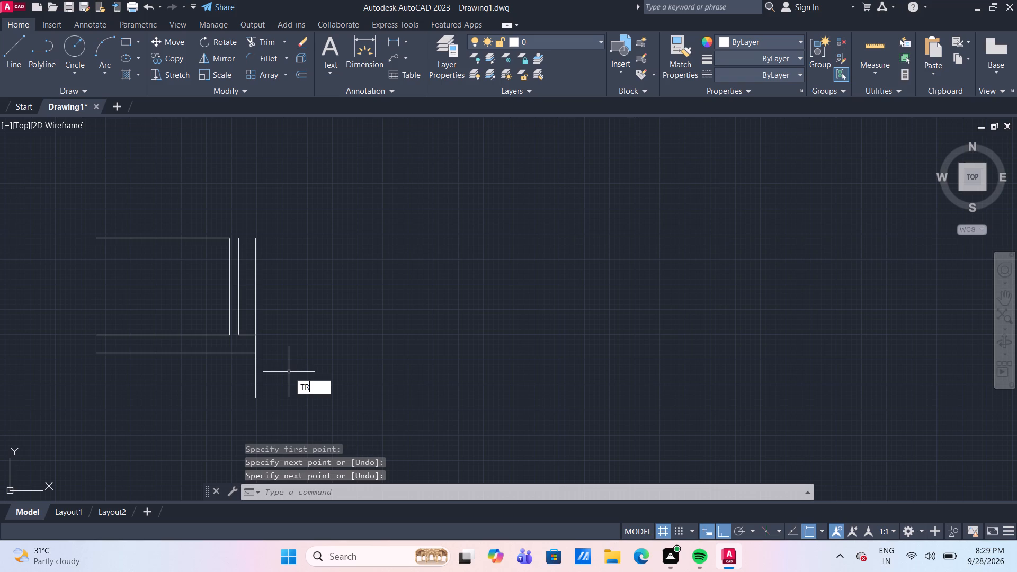
key("Return")
left_click(280, 373)
left_click(232, 379)
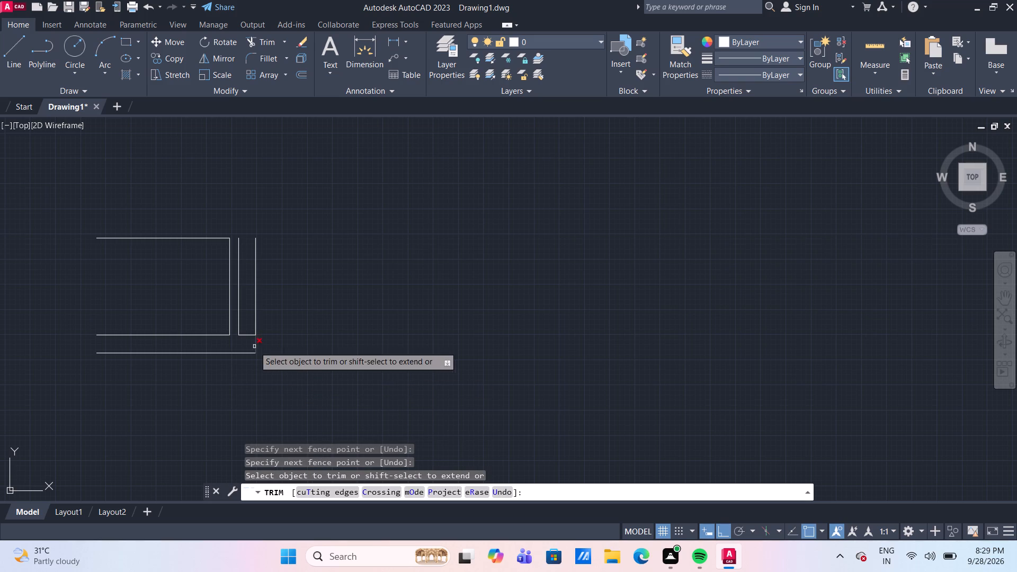
left_click(255, 308)
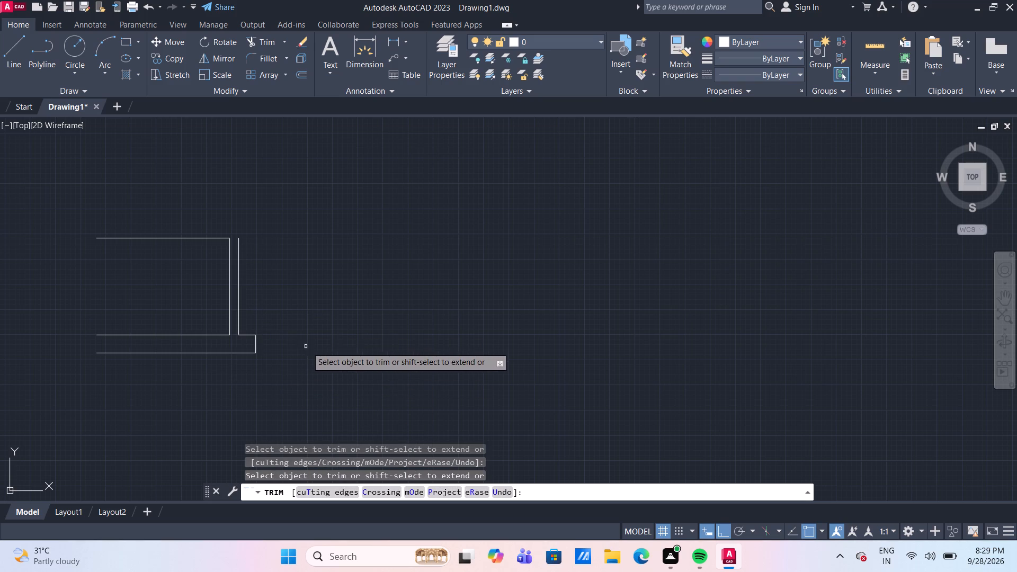
scroll(318, 362, "down", 1)
middle_click_drag(316, 362, 262, 336)
key("Escape")
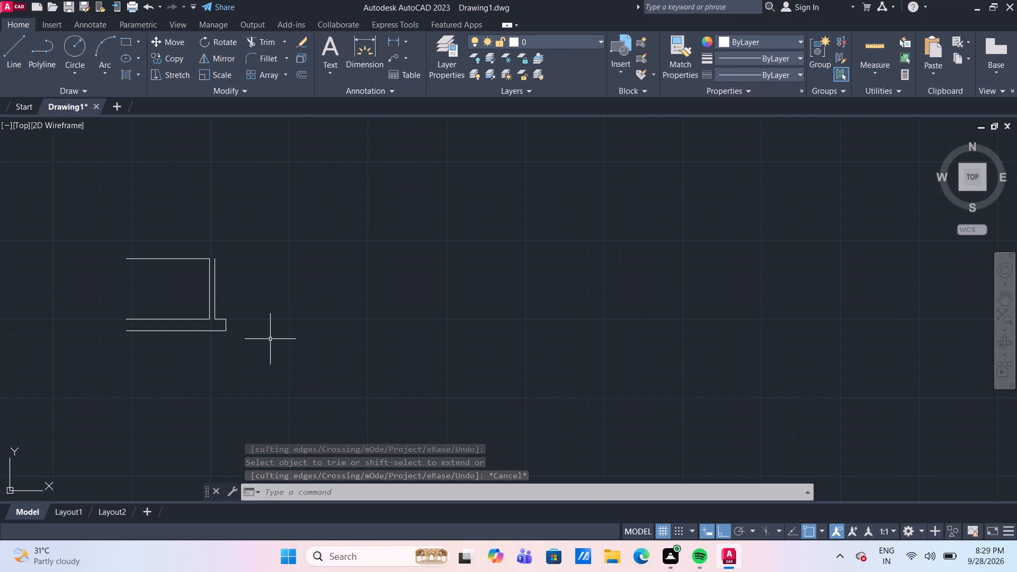
Offset the short vertical line closing the wall end by 6' in the positive X direction, using the Through option.
key("o")
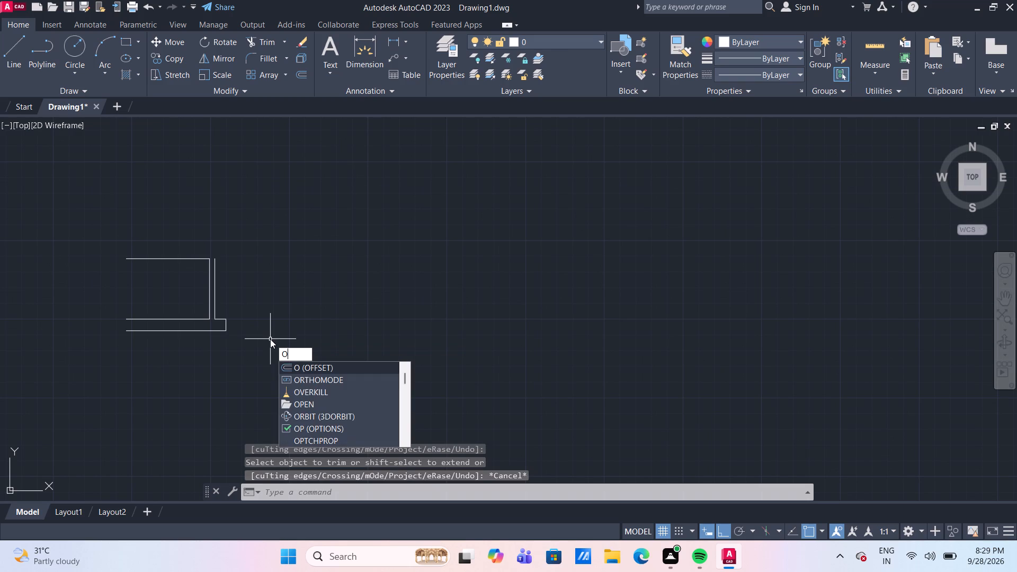
key("Return")
key("Return")
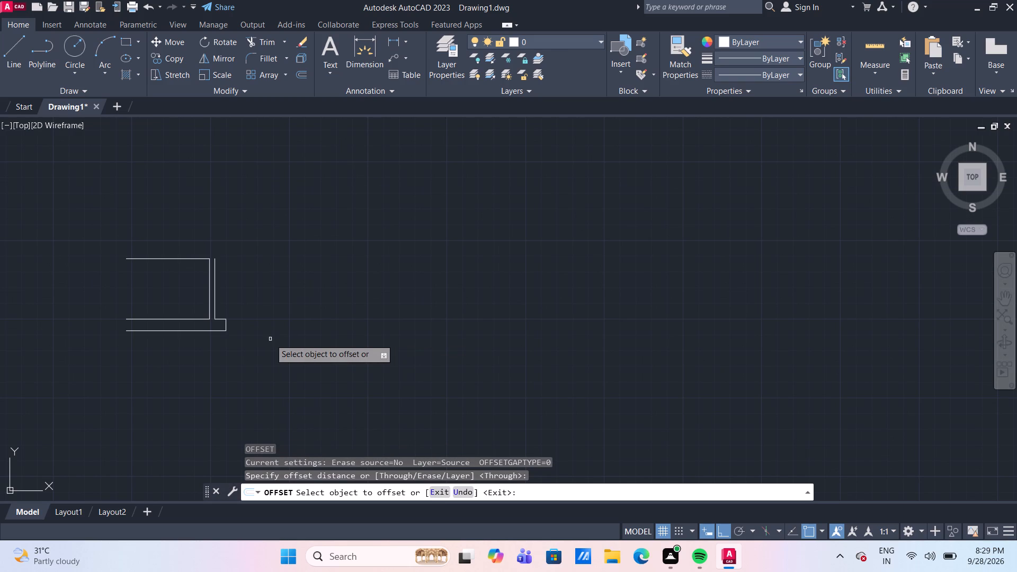
left_click(225, 327)
type("6'")
key("Return")
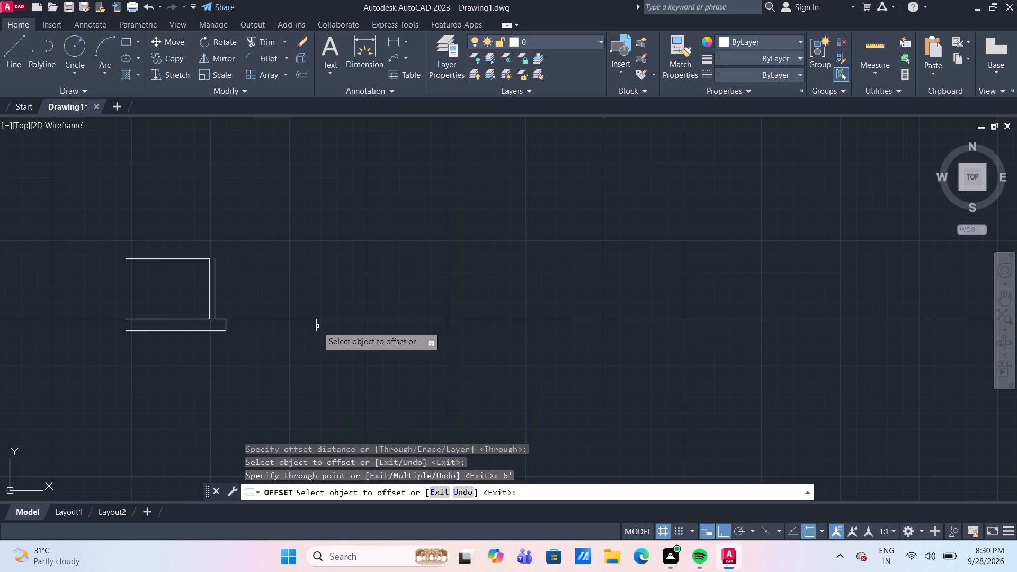
Offset the new short vertical line a further 1'6" in the positive X direction.
left_click(317, 326)
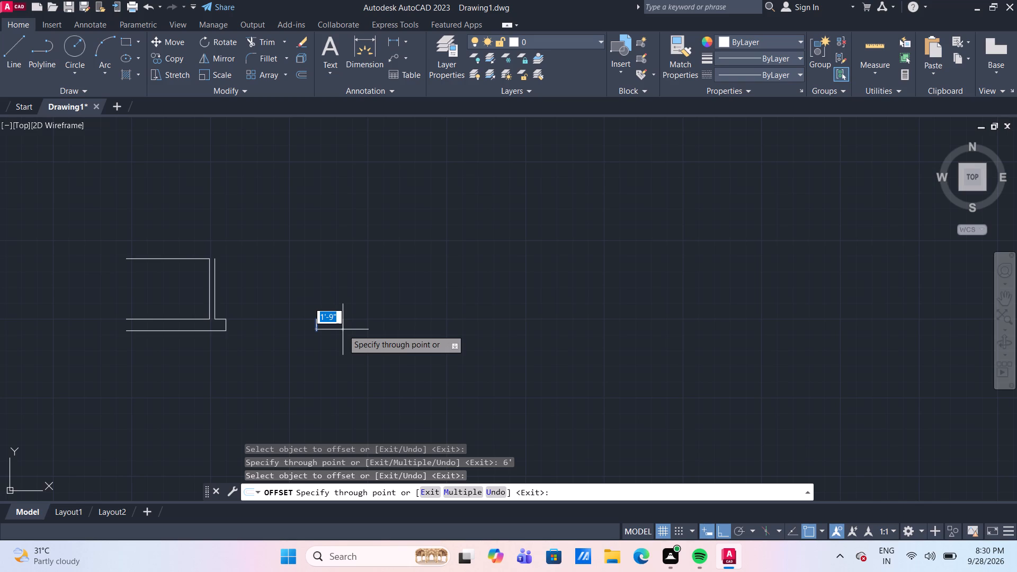
type("1'6\"")
key("Return")
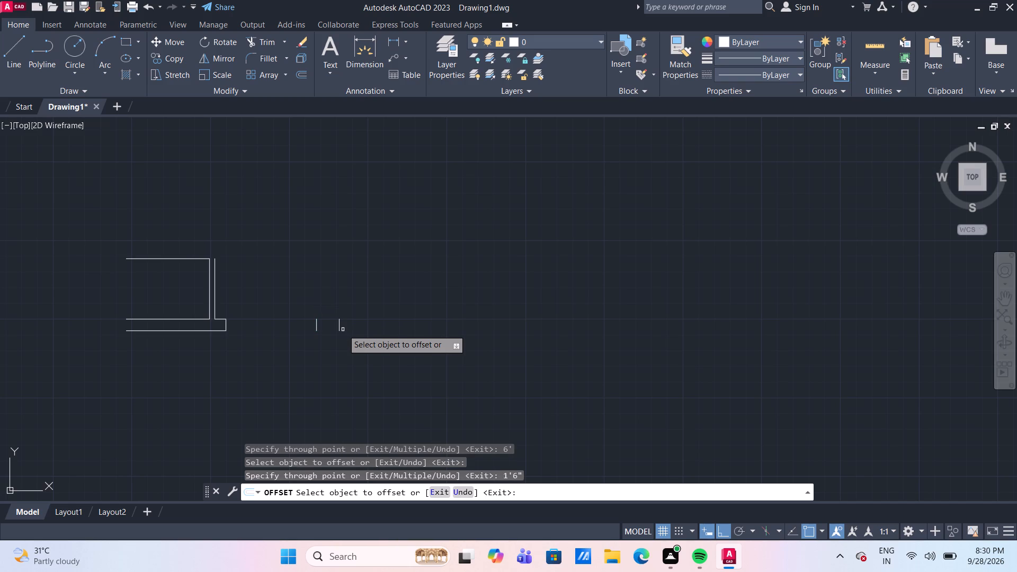
Draw a 1'6" horizontal line joining the lower ends of the two separate short vertical lines.
left_click_drag(10, 59, 17, 69)
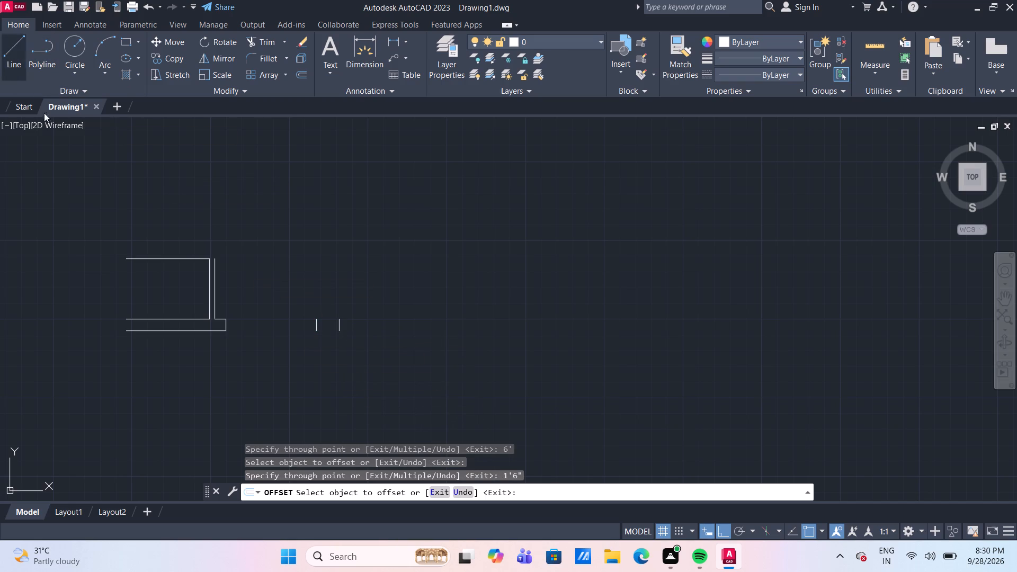
scroll(307, 353, "up", 1)
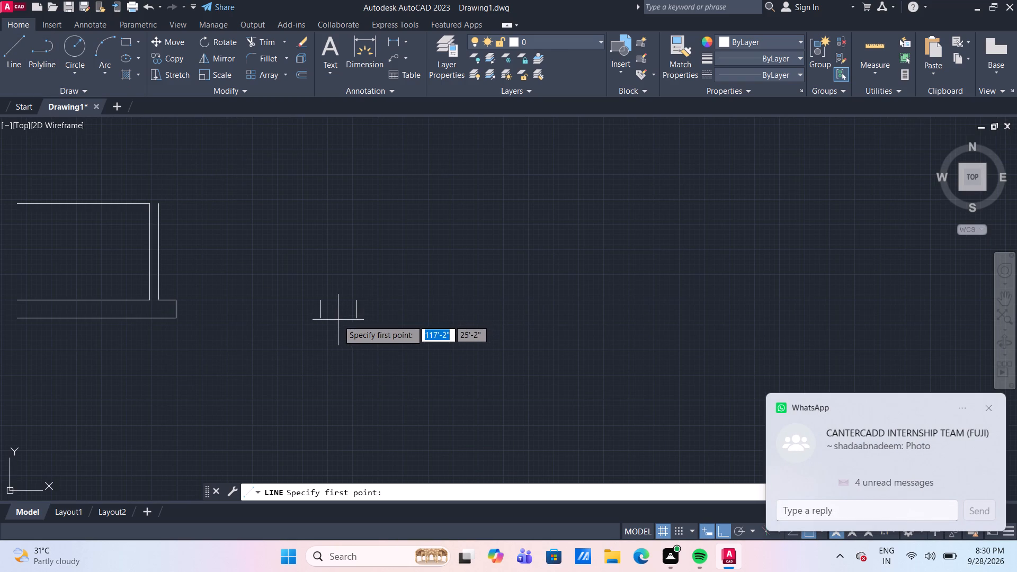
left_click(321, 318)
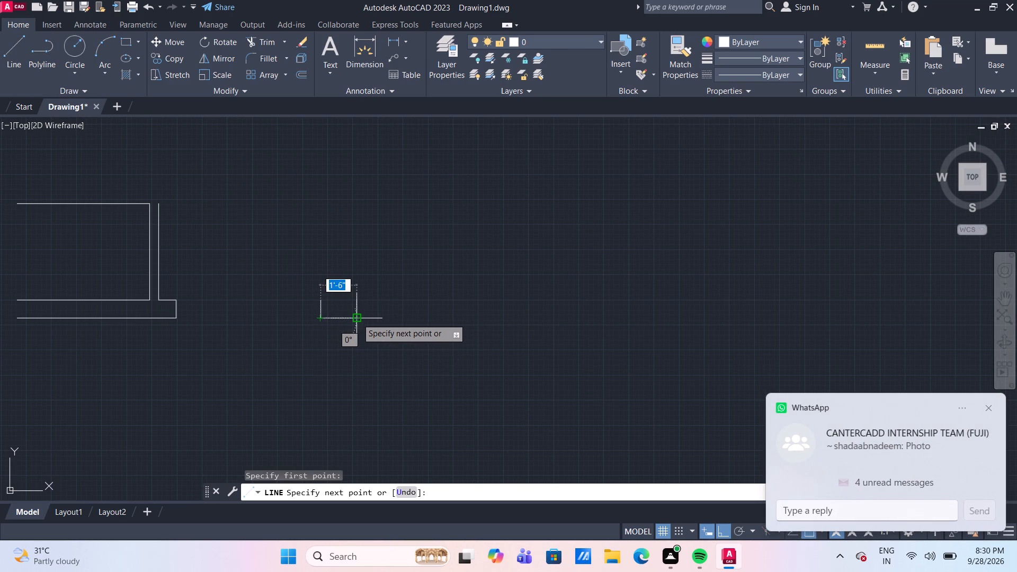
left_click(357, 318)
key("Return")
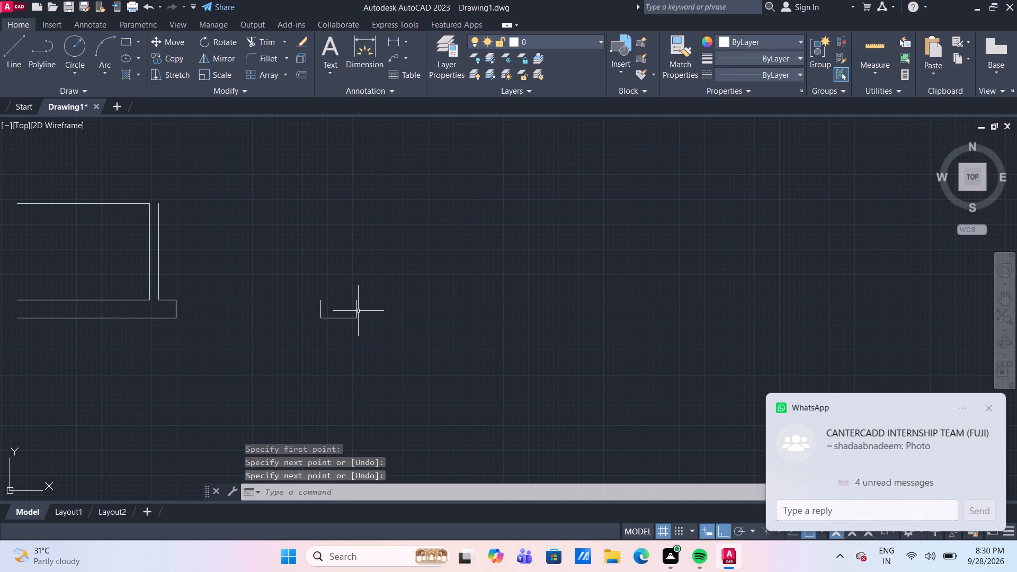
Delete the farther short vertical line at the positive-X end of the 1'6" horizontal line.
left_click(358, 310)
key("Delete")
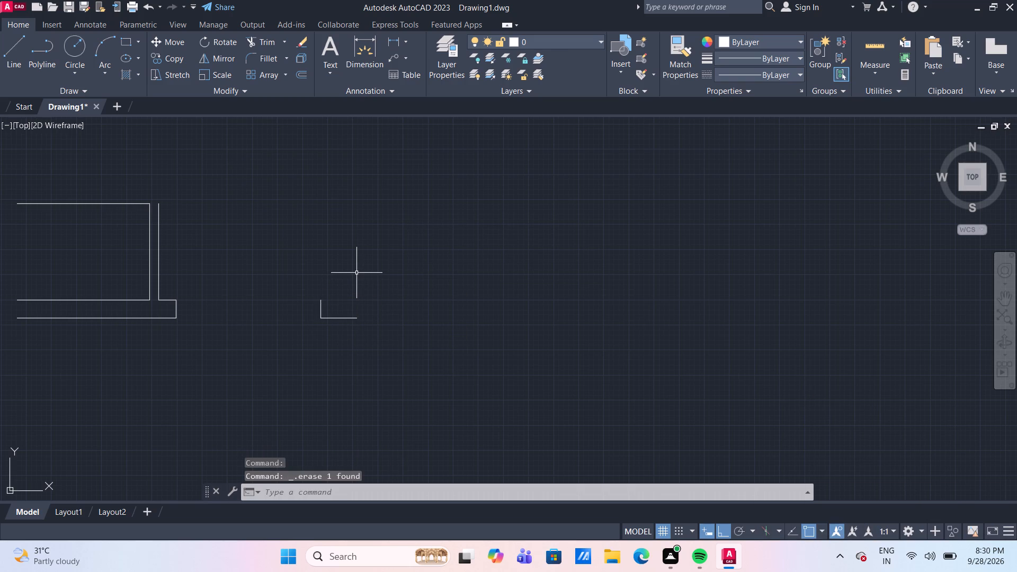
Start a line at the free end of the 1'6" horizontal line and draw a 9" segment vertically upward.
left_click(17, 56)
left_click_drag(353, 318, 353, 311)
scroll(355, 198, "down", 1)
middle_click_drag(355, 196, 332, 296)
scroll(333, 296, "down", 1)
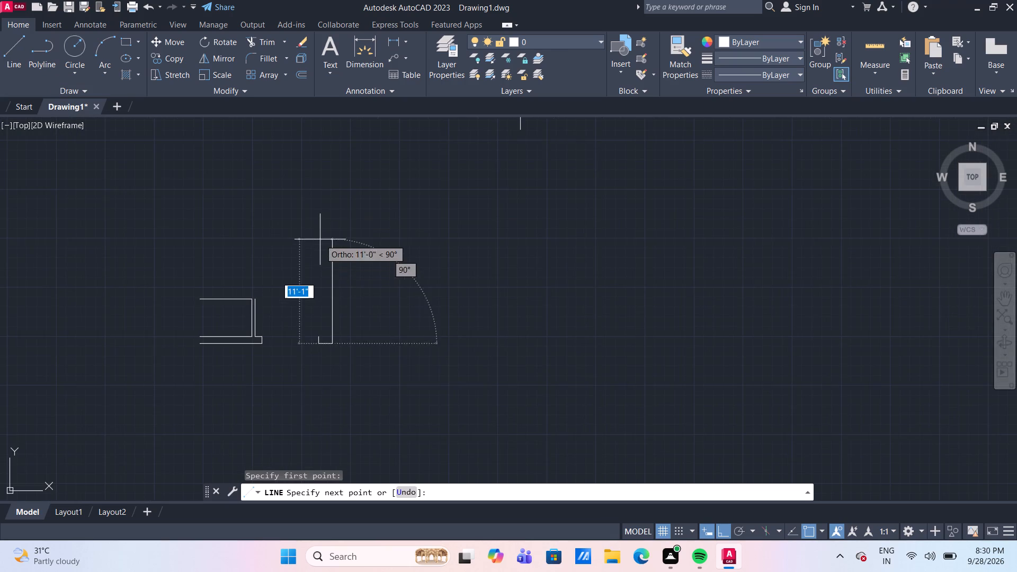
scroll(320, 239, "down", 3)
scroll(321, 194, "up", 4)
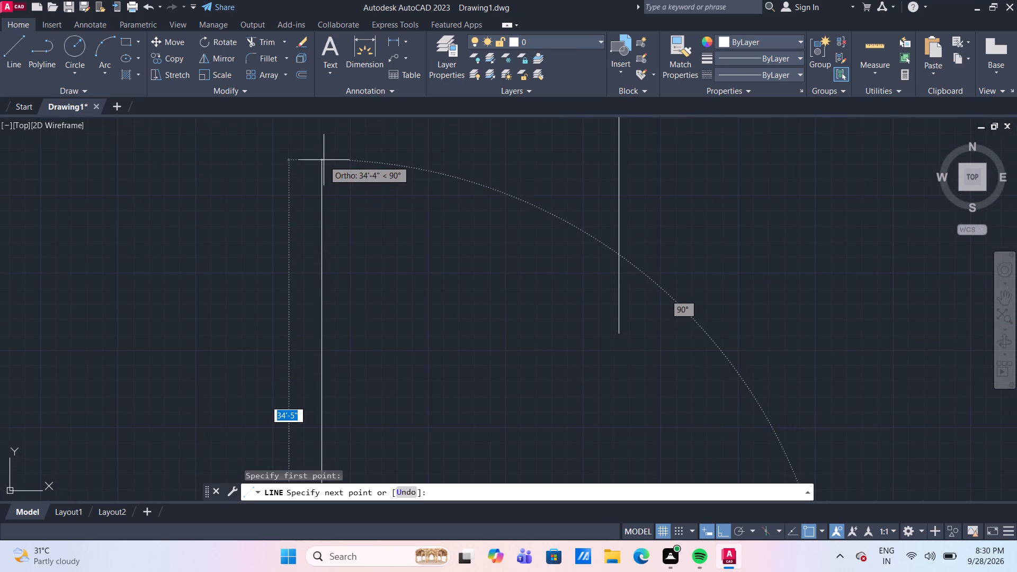
scroll(327, 161, "down", 1)
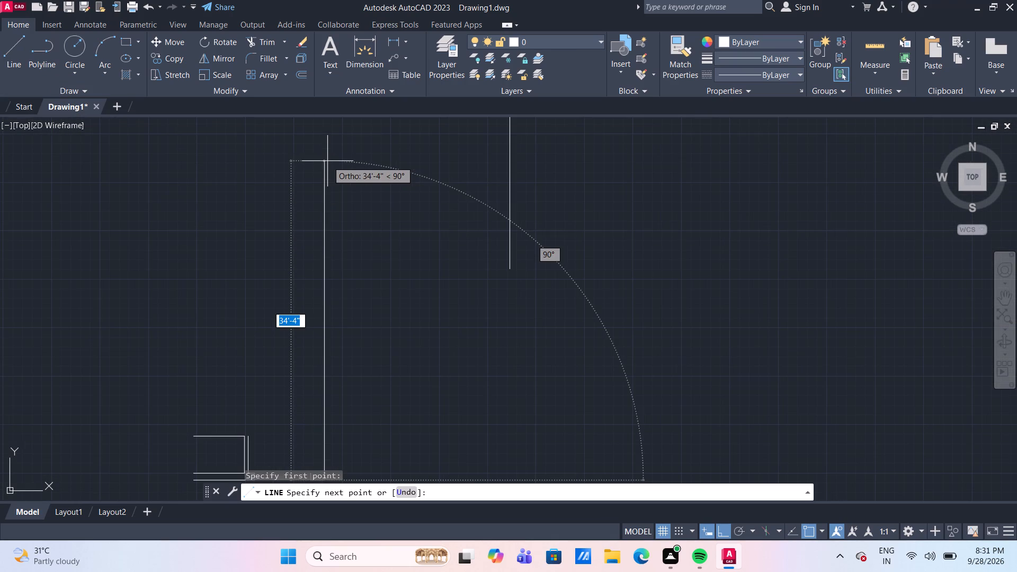
scroll(323, 259, "down", 2)
scroll(323, 309, "up", 1)
middle_click_drag(320, 299, 298, 242)
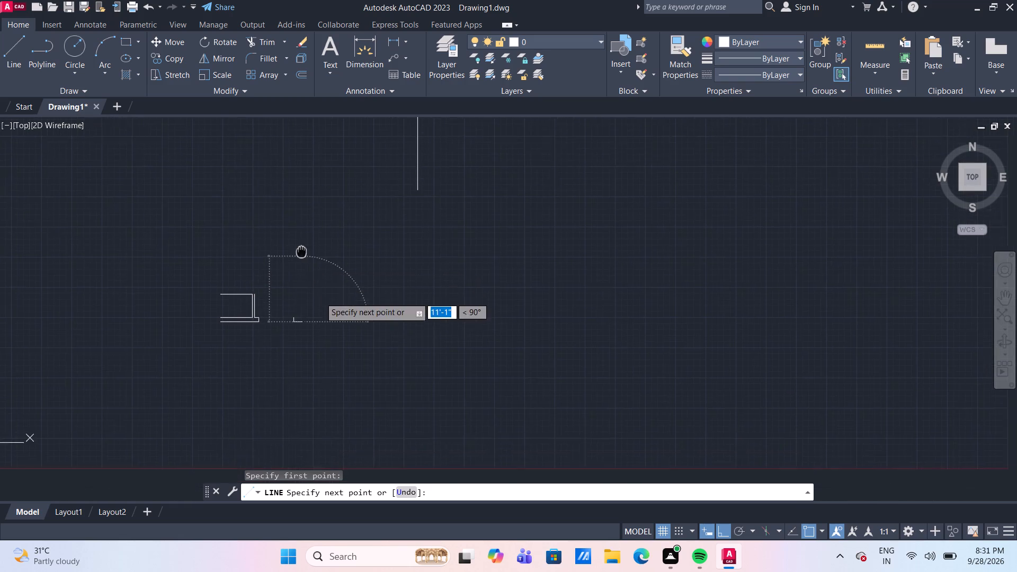
middle_click_drag(298, 242, 293, 231)
scroll(295, 262, "up", 2)
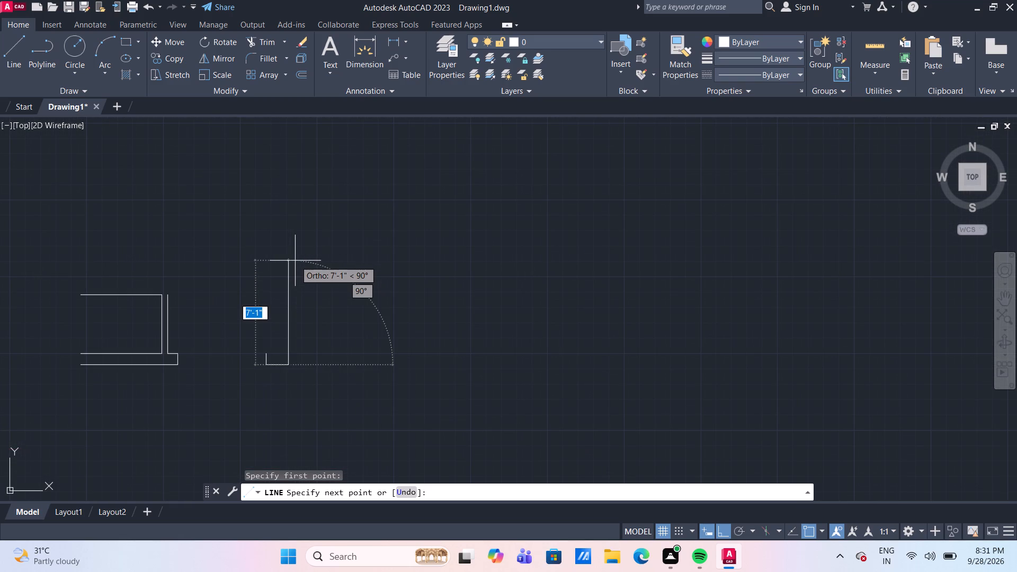
type("9\"")
key("Return")
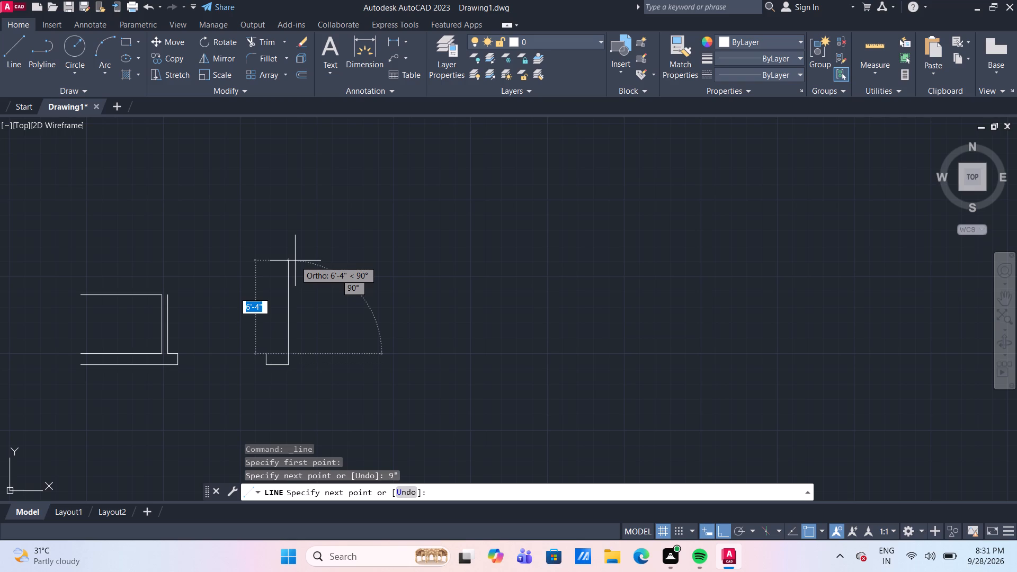
Continue the line vertically upward with consecutive segments of 2'3", 8'6" and 9".
key("2")
key("apostrophe")
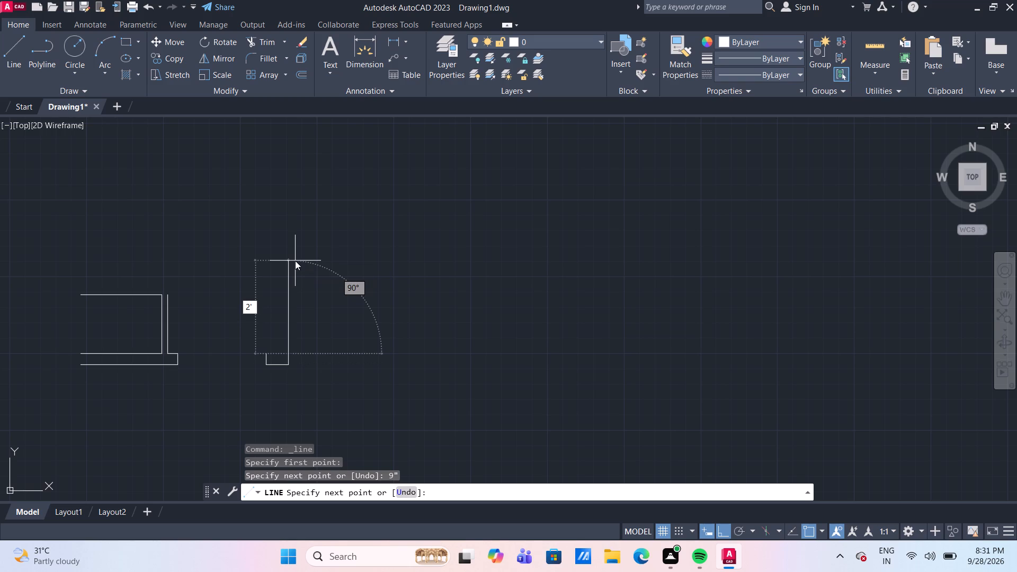
type("3\"")
key("Return")
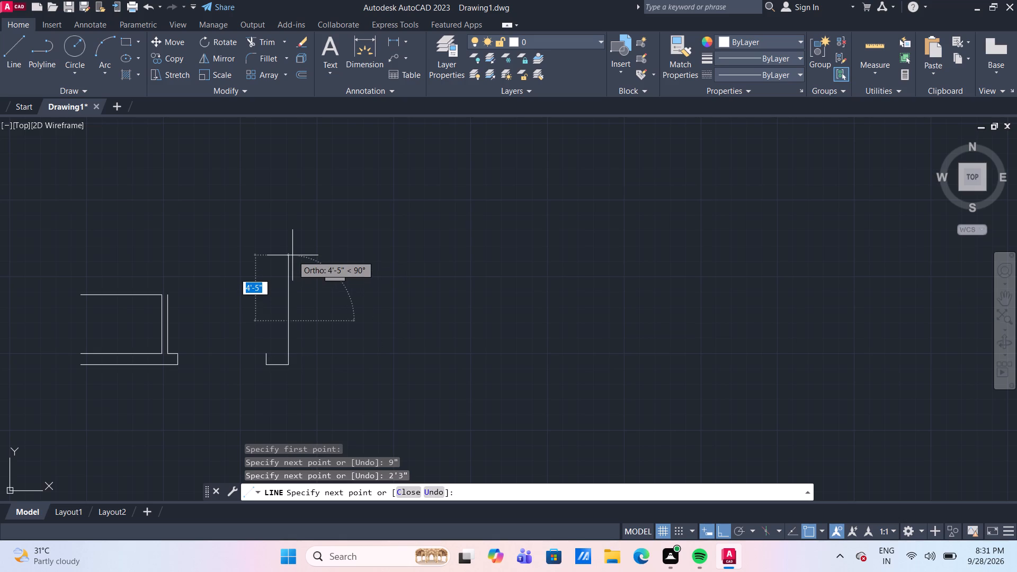
type("8'")
type("6\"")
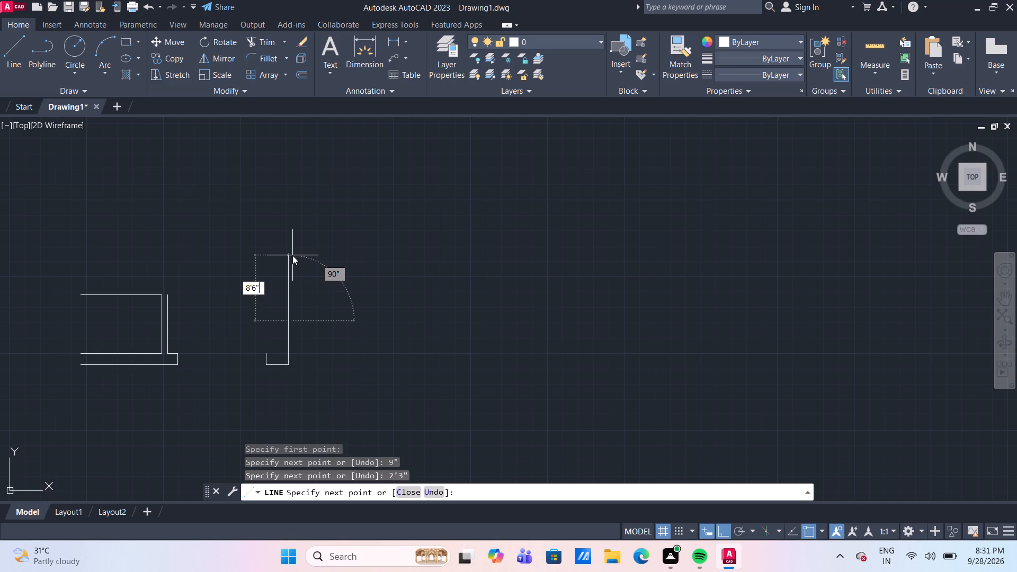
key("Return")
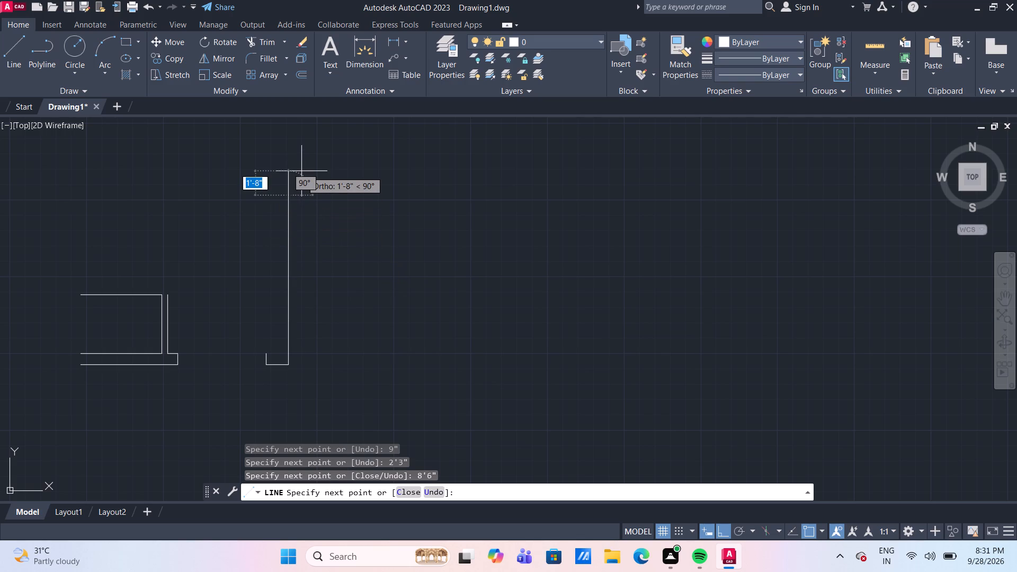
type("9\"")
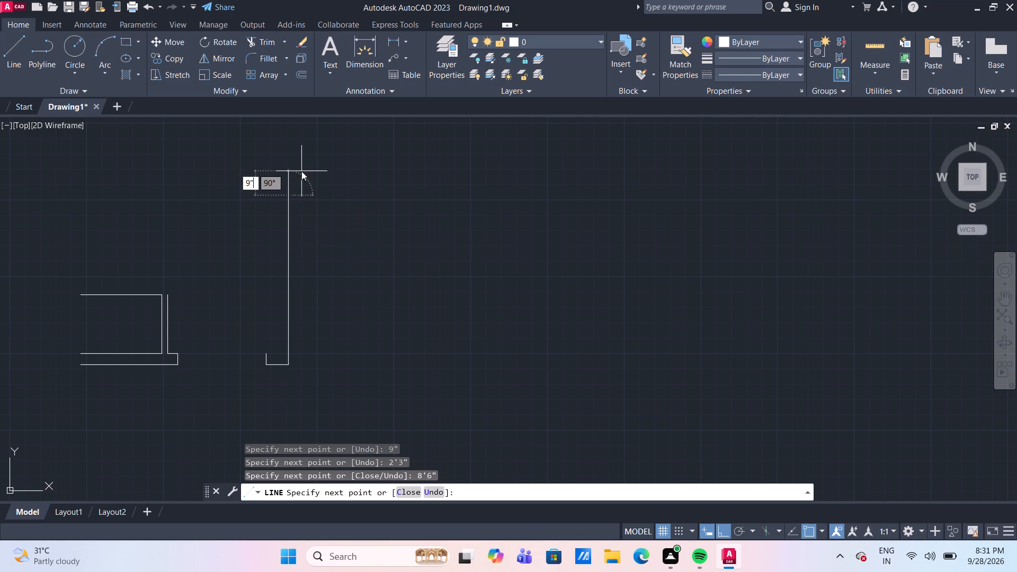
key("Return")
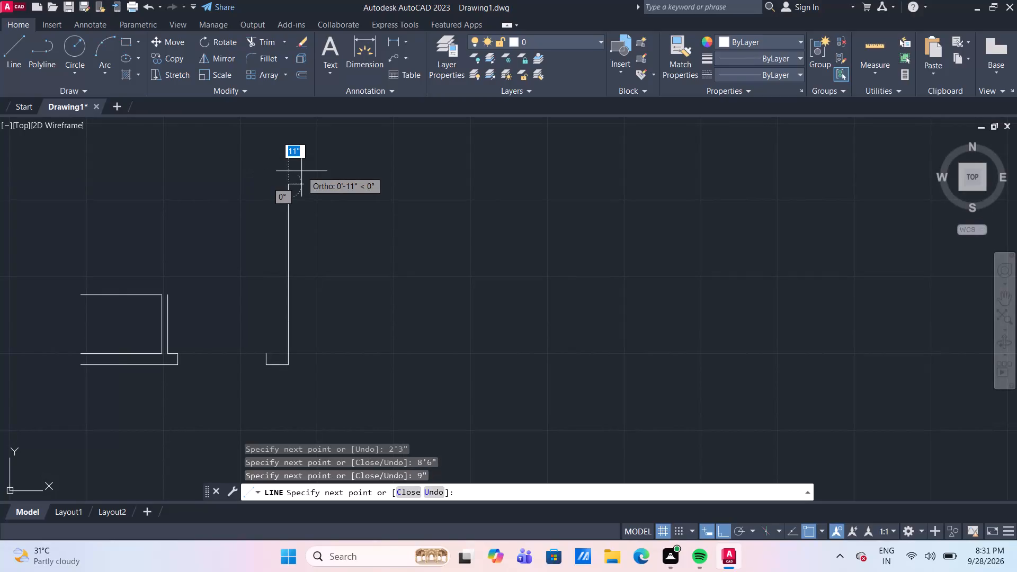
Continue the same line vertically upward with a 17'9" segment followed by a 9" segment.
middle_click_drag(297, 163, 290, 249)
scroll(292, 245, "down", 1)
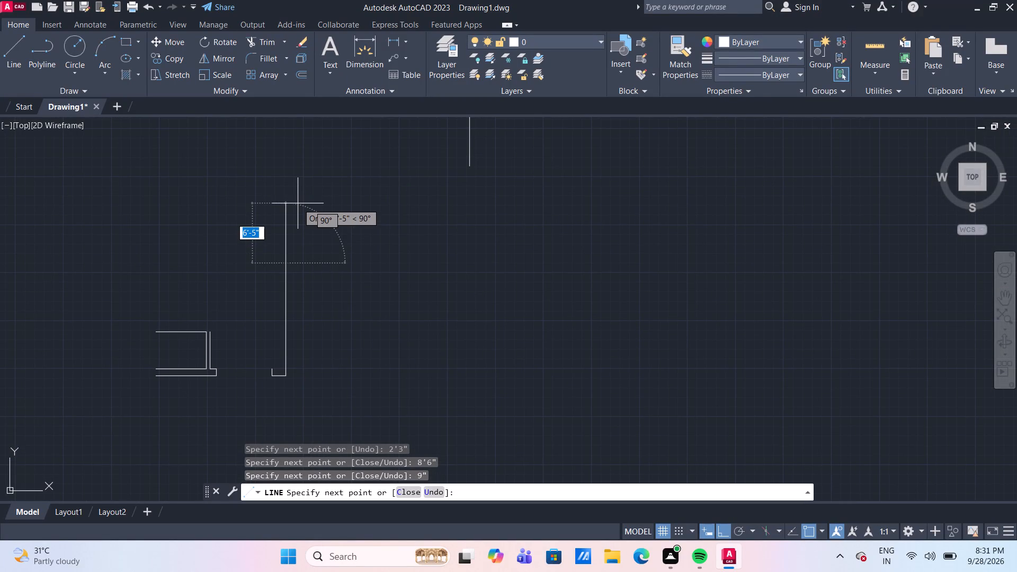
type("17")
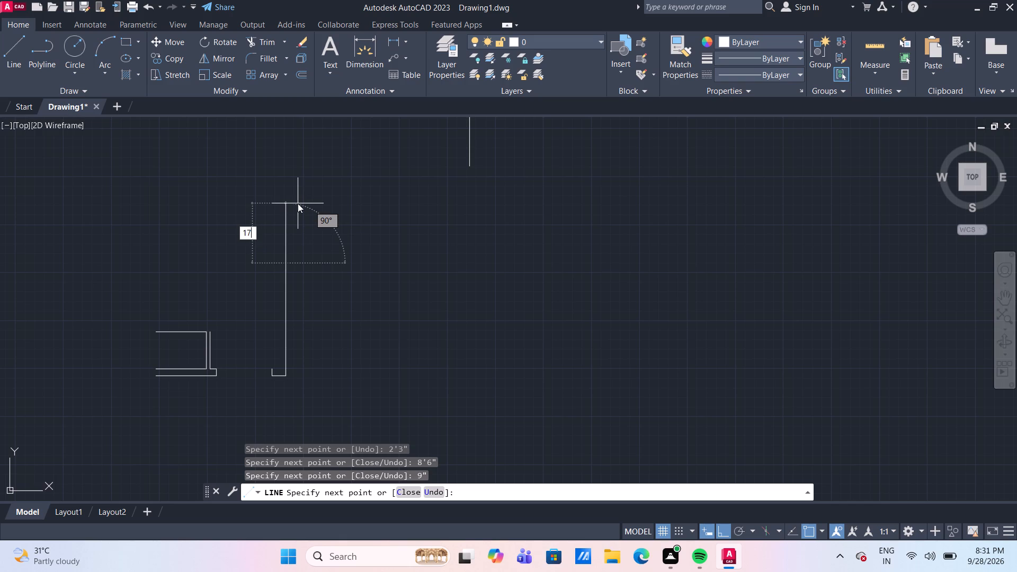
type("'9\"")
key("Return")
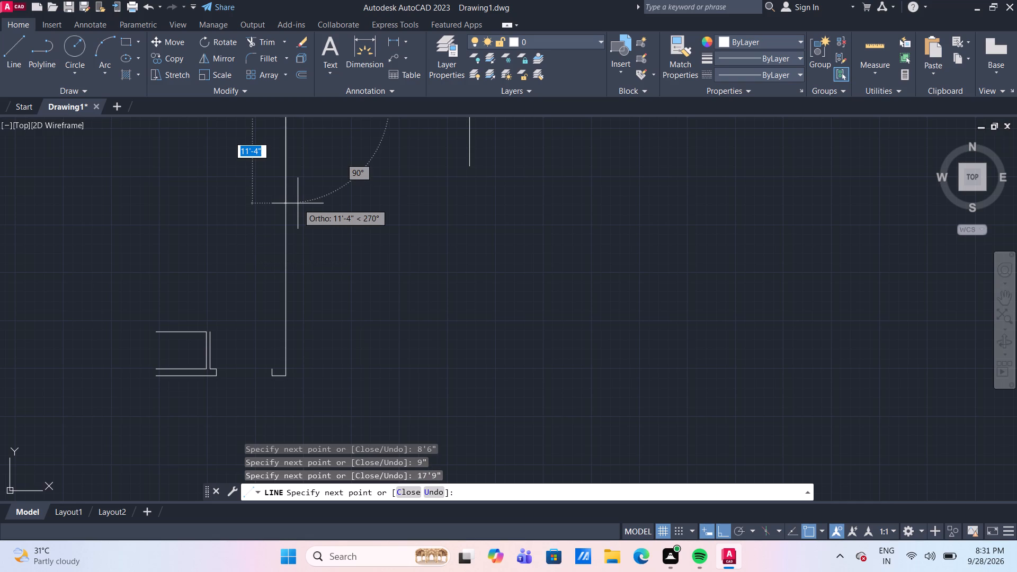
scroll(298, 203, "down", 2)
middle_click_drag(305, 149, 274, 266)
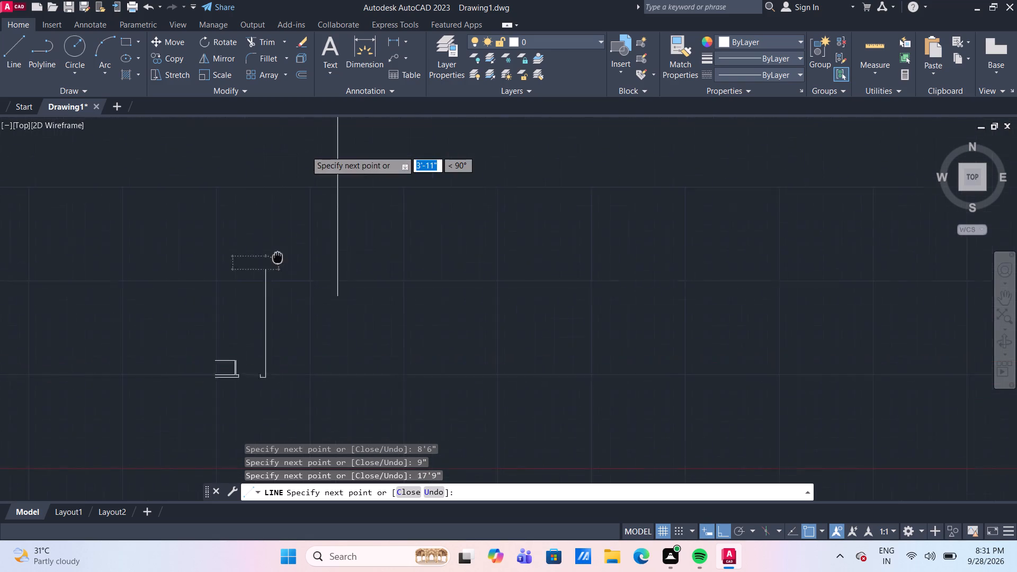
middle_click_drag(274, 266, 267, 279)
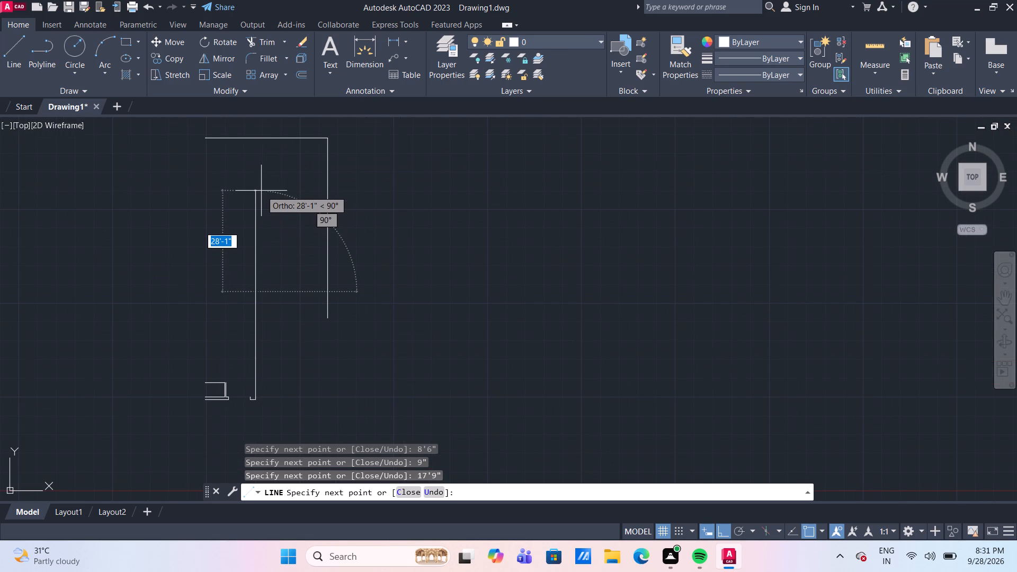
type("9\"")
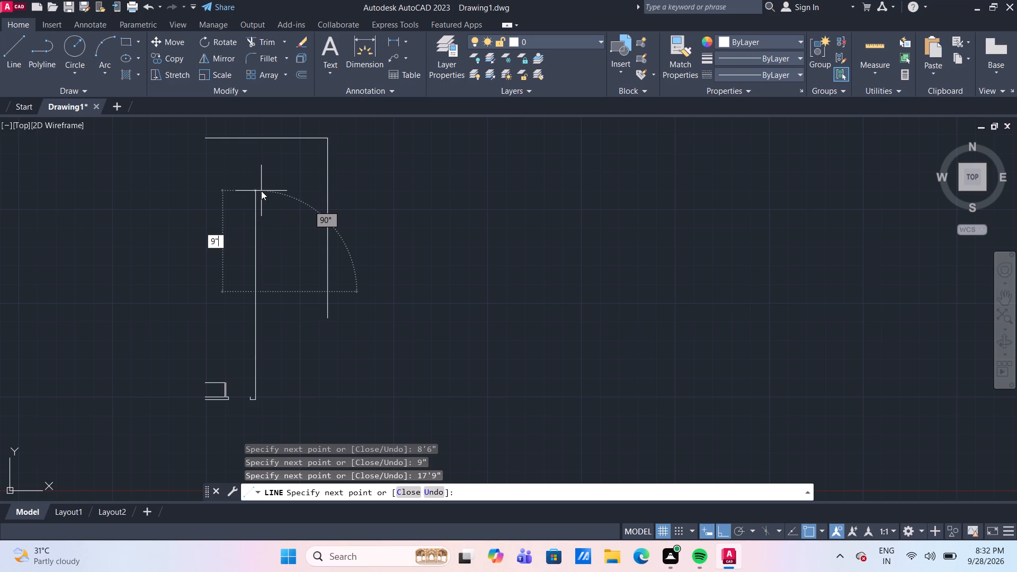
key("Return")
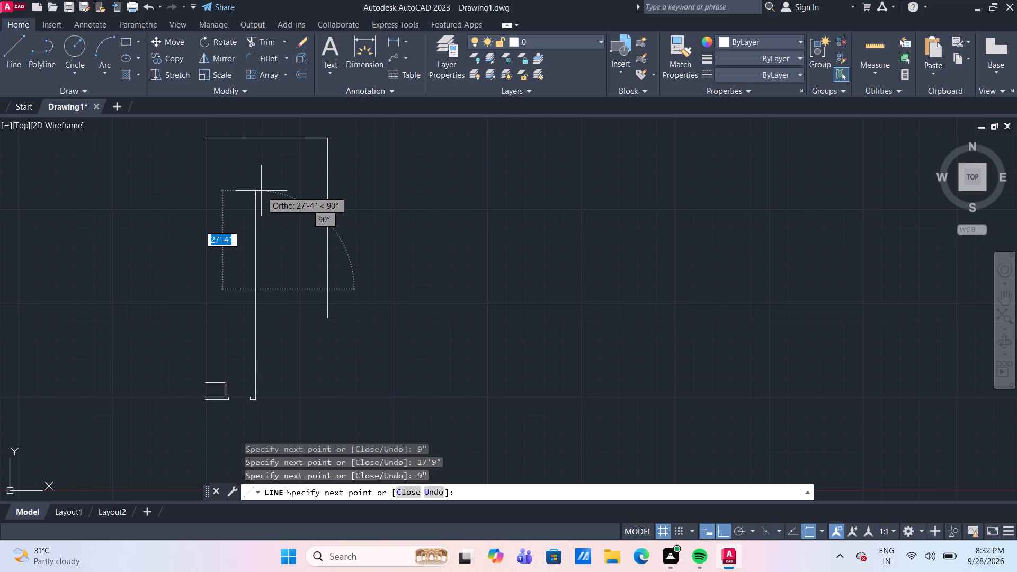
Extend the vertical run upward with a 12' segment followed by a 2'3" segment.
type("12'")
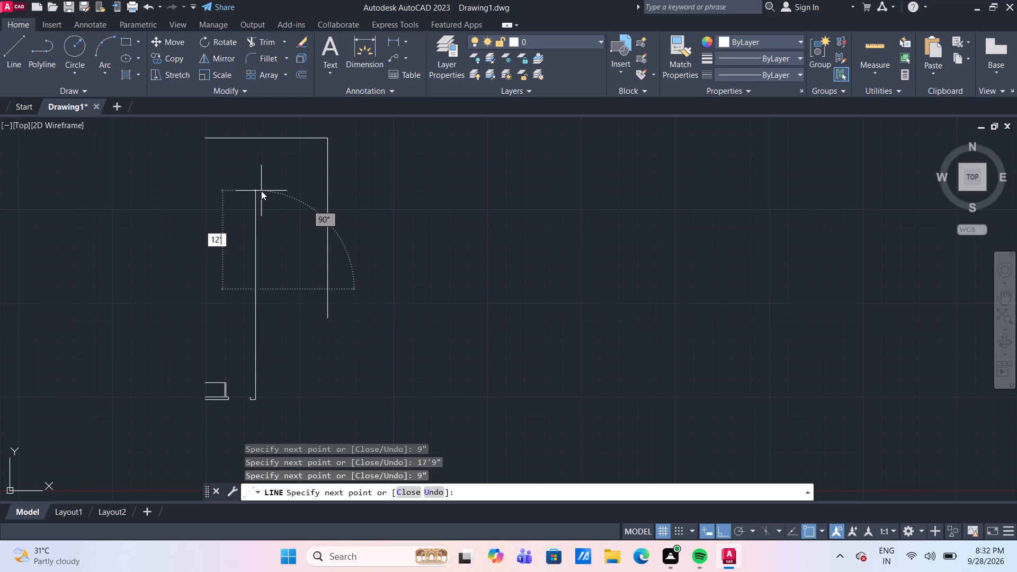
key("Return")
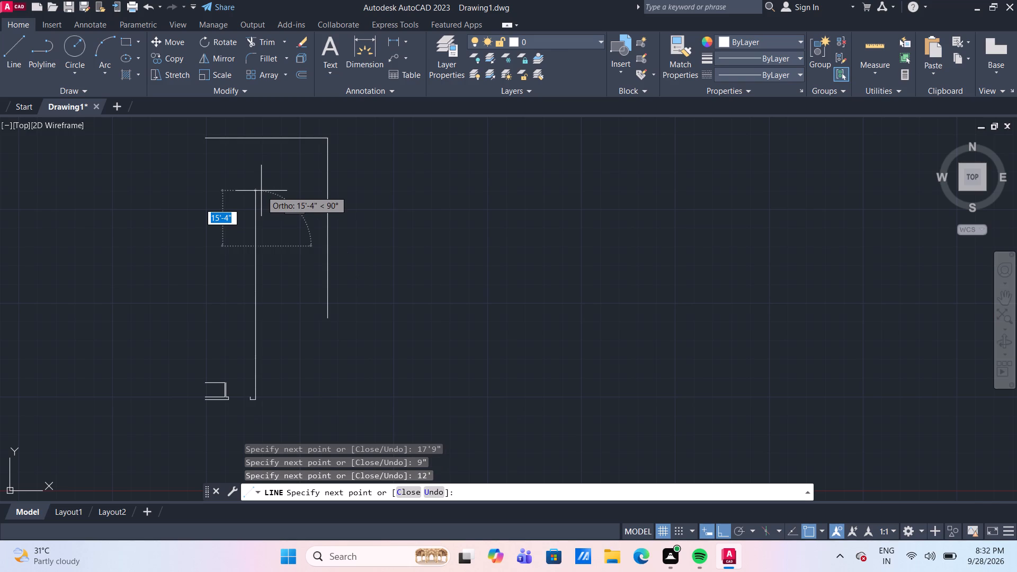
middle_click_drag(255, 166, 227, 226)
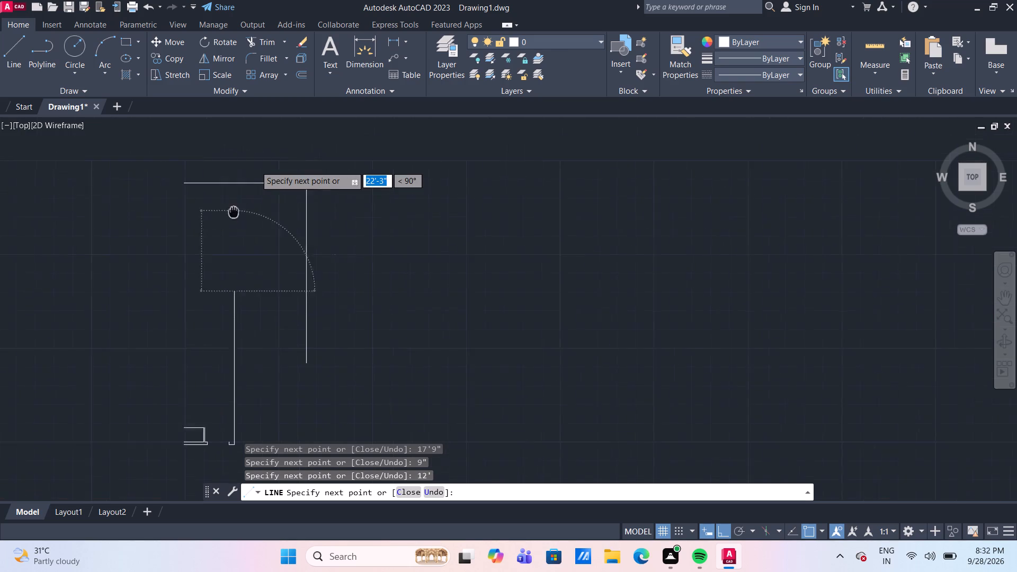
middle_click_drag(227, 226, 215, 257)
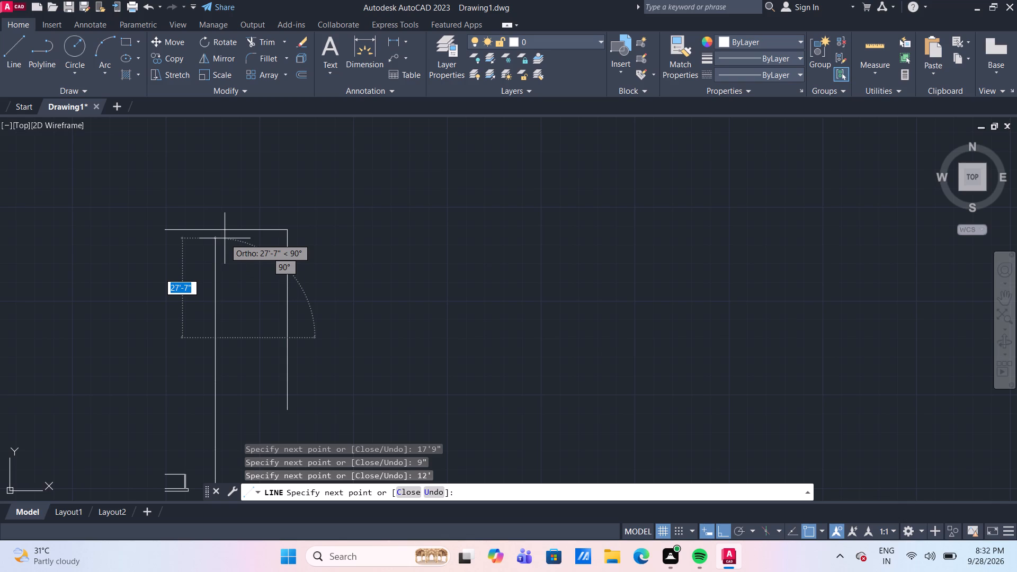
type("2'")
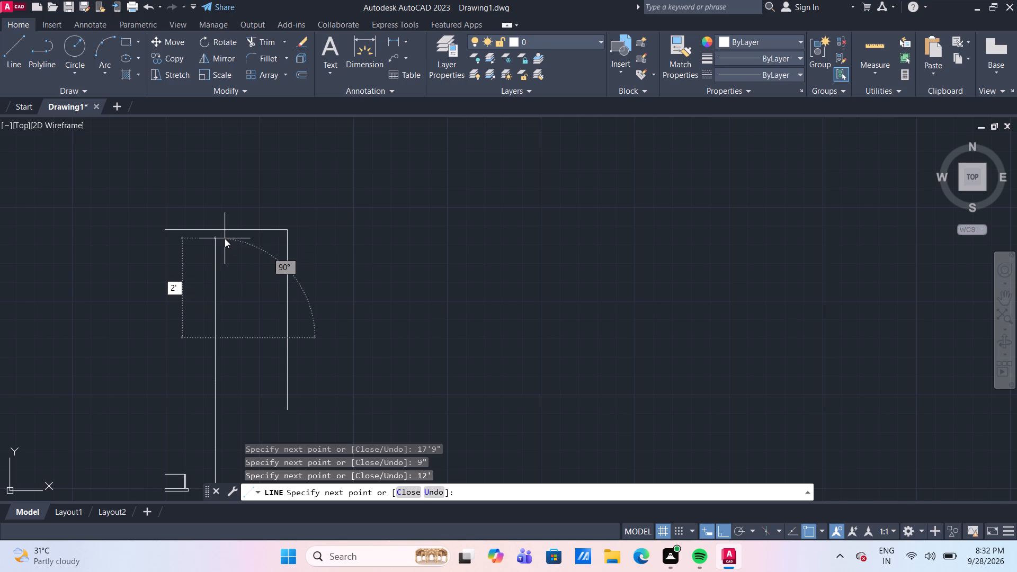
key("3")
key("shift+quotedbl")
key("Return")
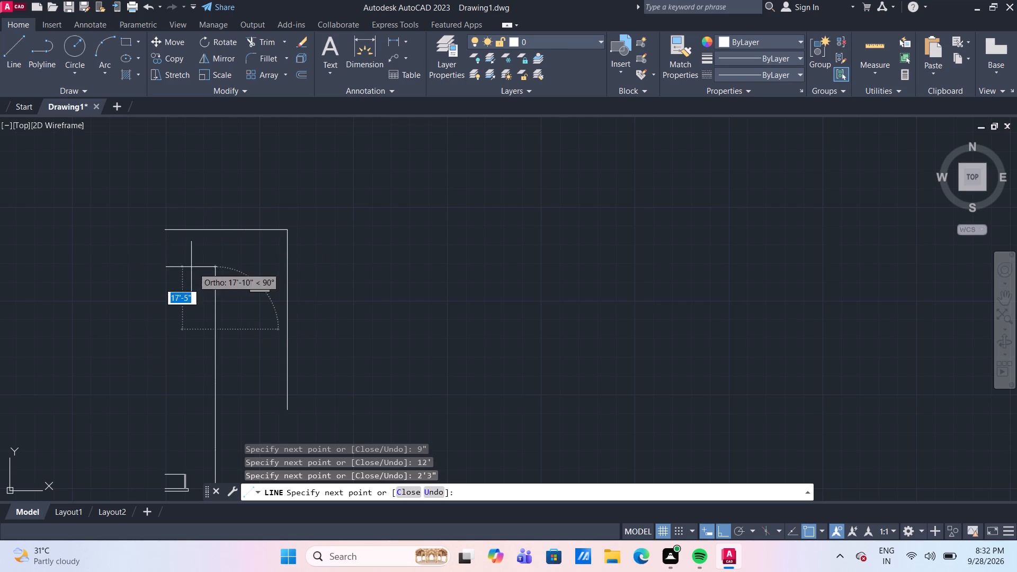
Draw a 34' horizontal segment in the negative X direction from the top of the vertical run and end the line.
scroll(190, 283, "down", 1)
scroll(128, 302, "down", 2)
middle_click_drag(151, 308, 208, 300)
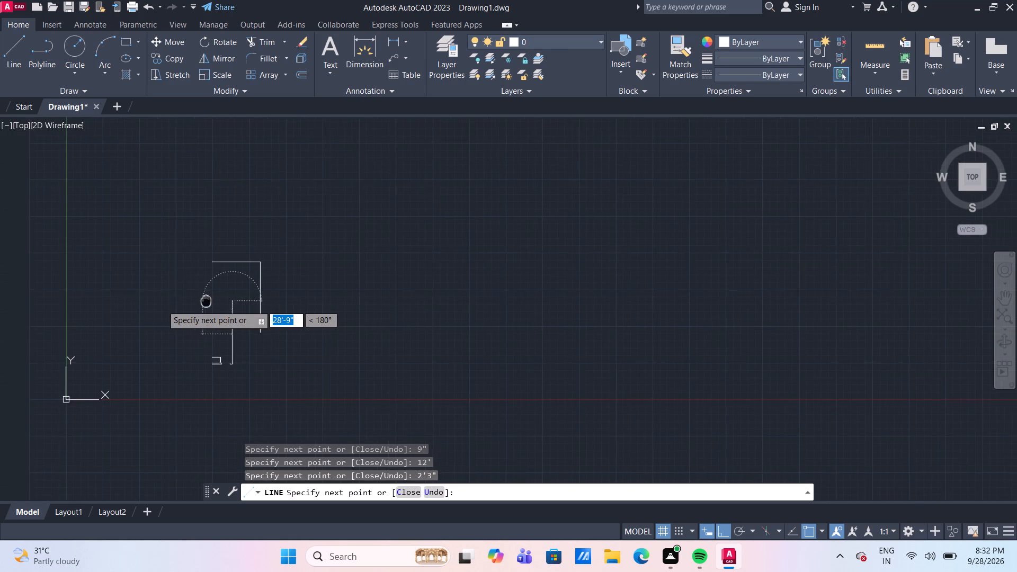
middle_click_drag(208, 300, 246, 299)
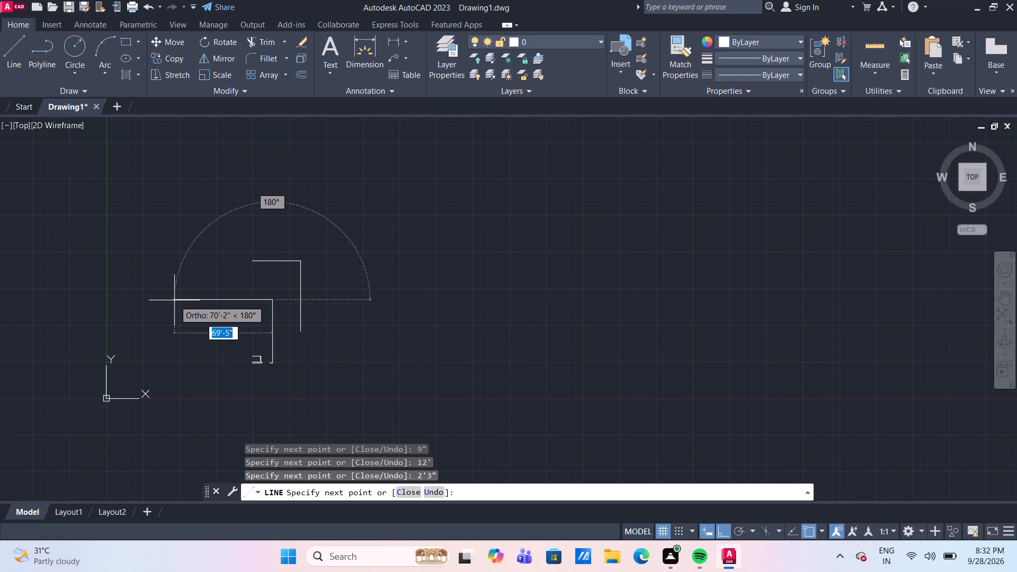
key("3")
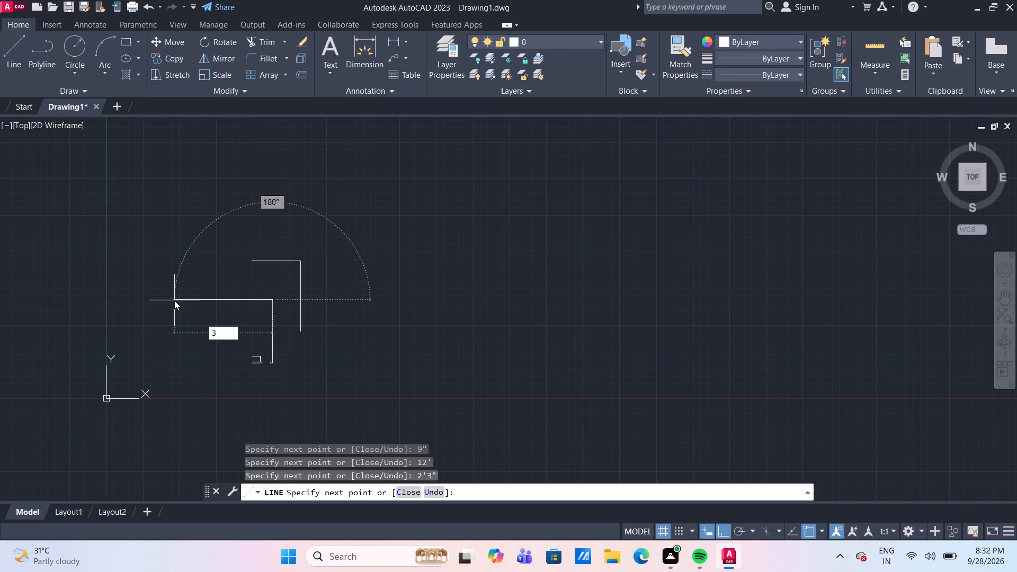
type("4'")
key("Return")
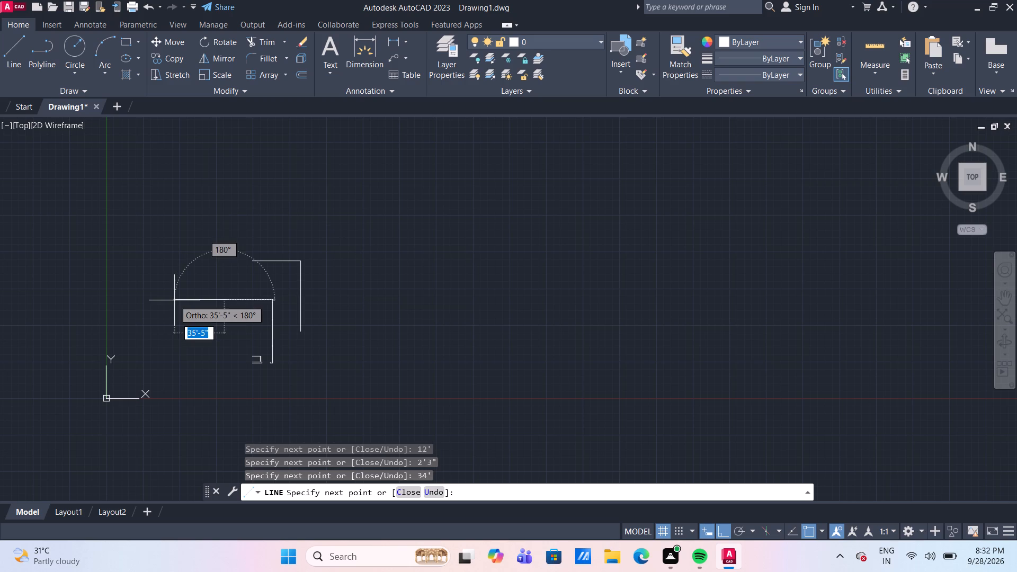
key("Return")
Delete the two old lines forming the separate corner above and beyond the new wall line.
left_click_drag(336, 288, 335, 283)
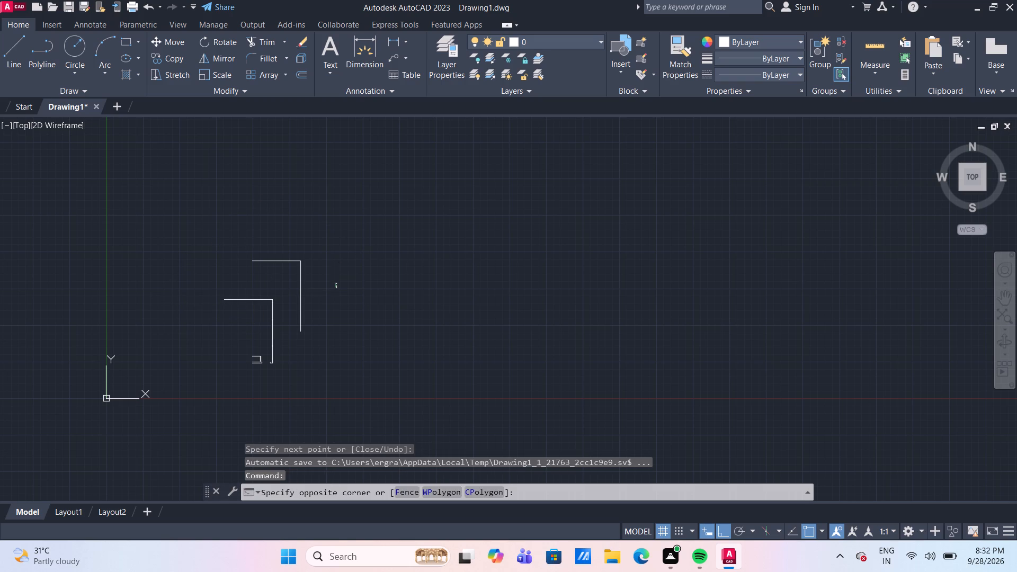
left_click(286, 227)
key("Delete")
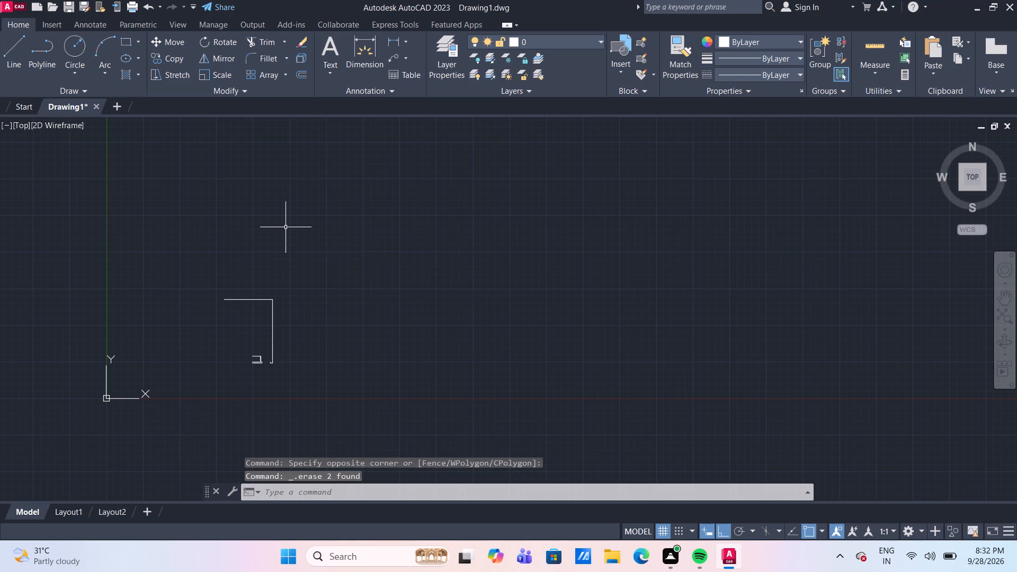
scroll(267, 356, "up", 3)
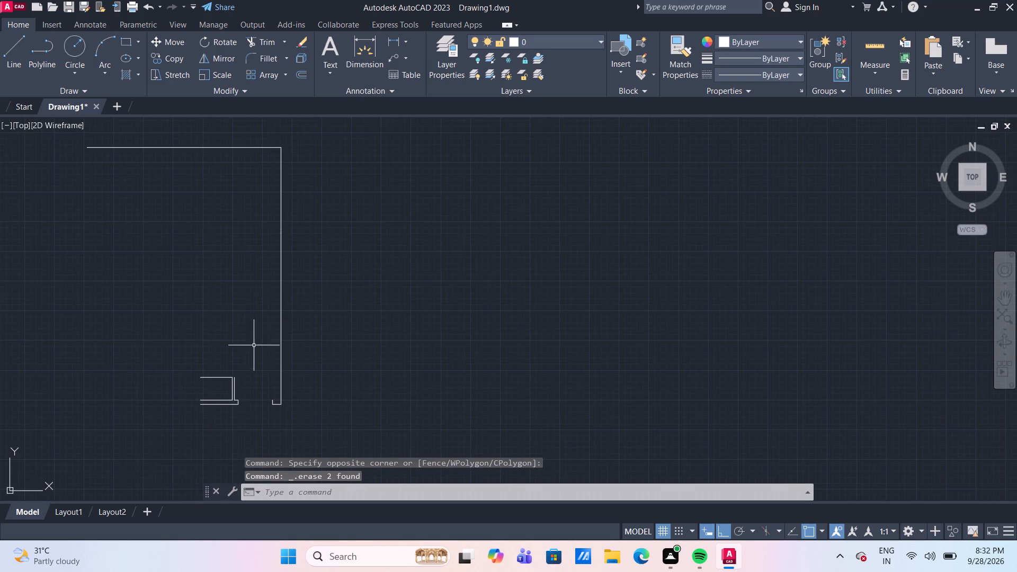
Draw a horizontal line about 21'7" long in the negative X direction from the long vertical wall's segment joint above the small room.
middle_click_drag(251, 372, 248, 310)
scroll(249, 330, "up", 2)
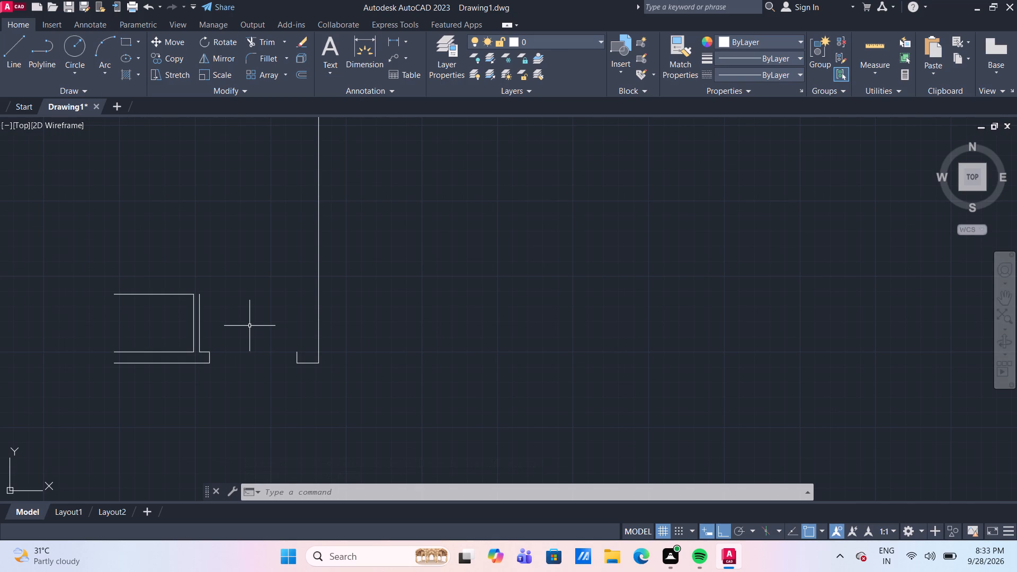
left_click(23, 48)
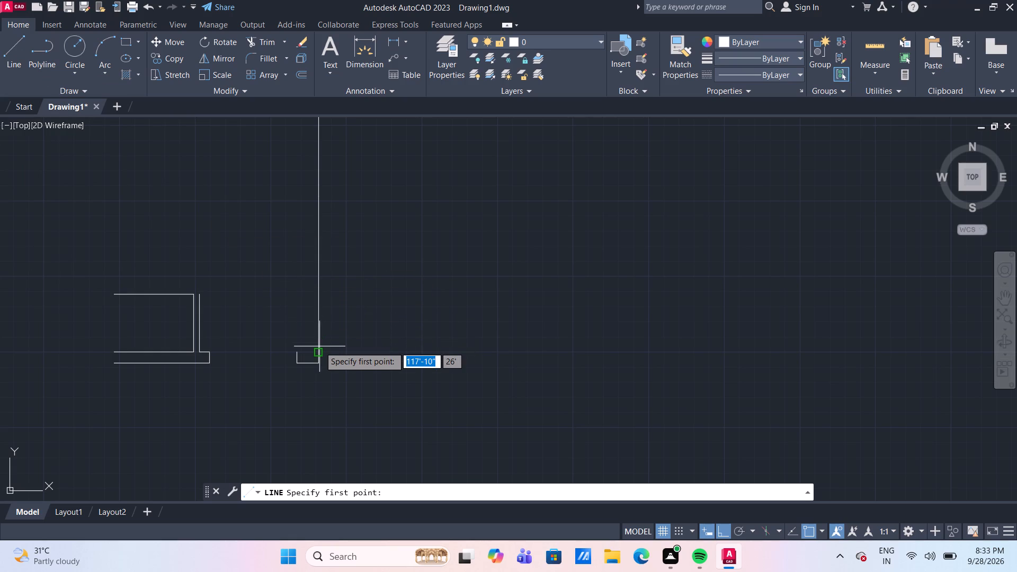
scroll(320, 346, "up", 2)
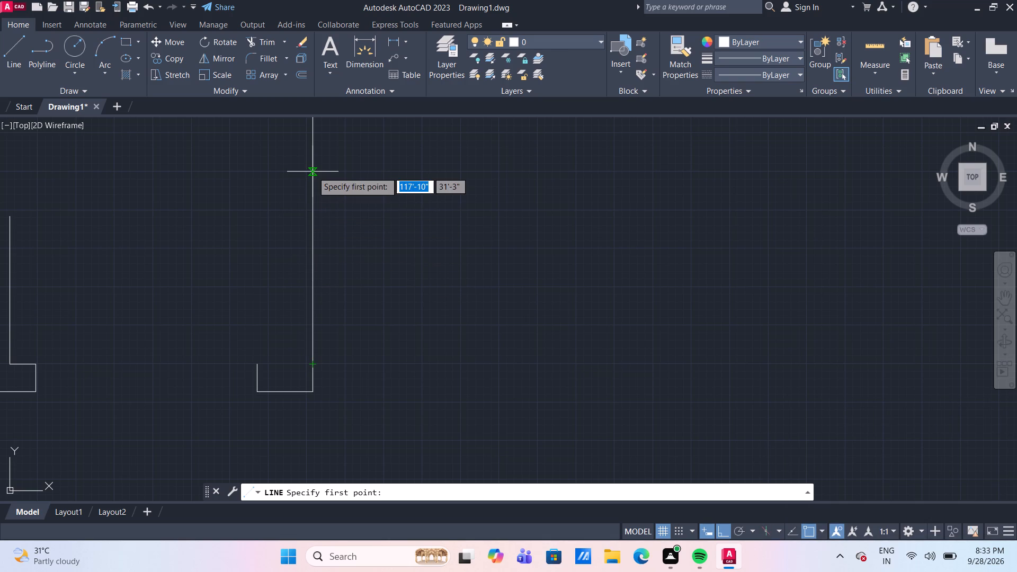
middle_click_drag(313, 172, 303, 278)
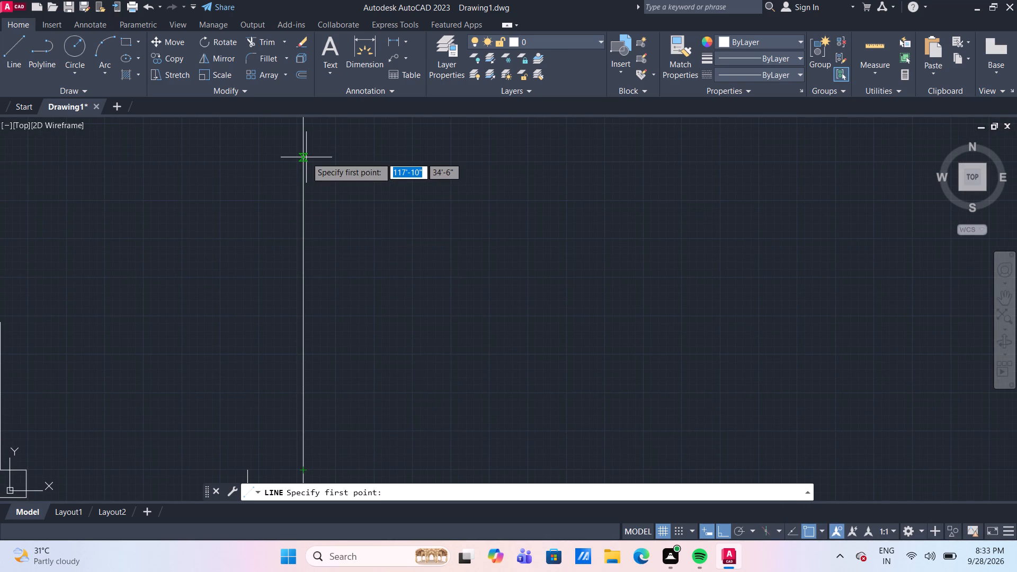
middle_click_drag(306, 157, 293, 227)
scroll(308, 158, "down", 1)
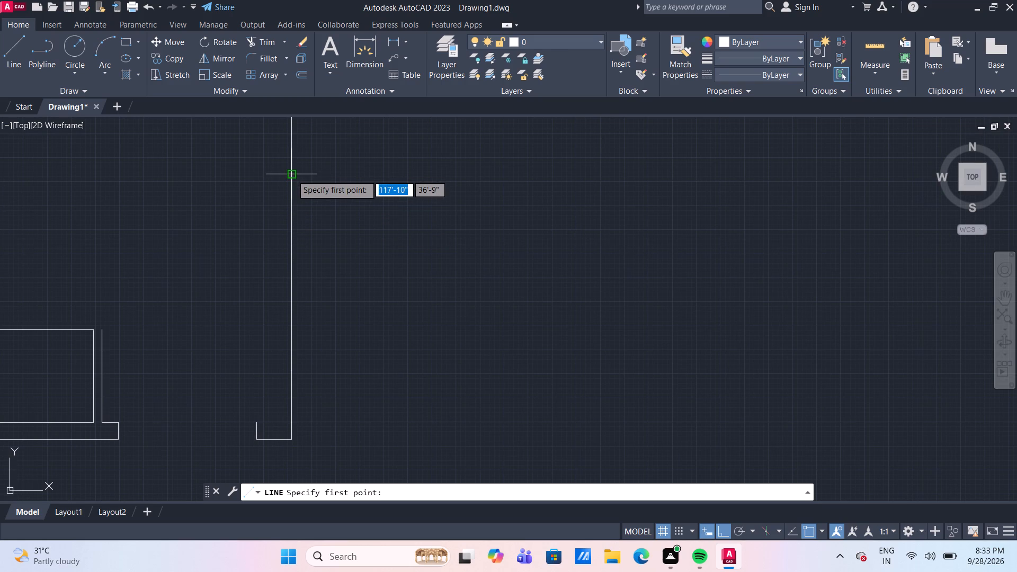
left_click(292, 175)
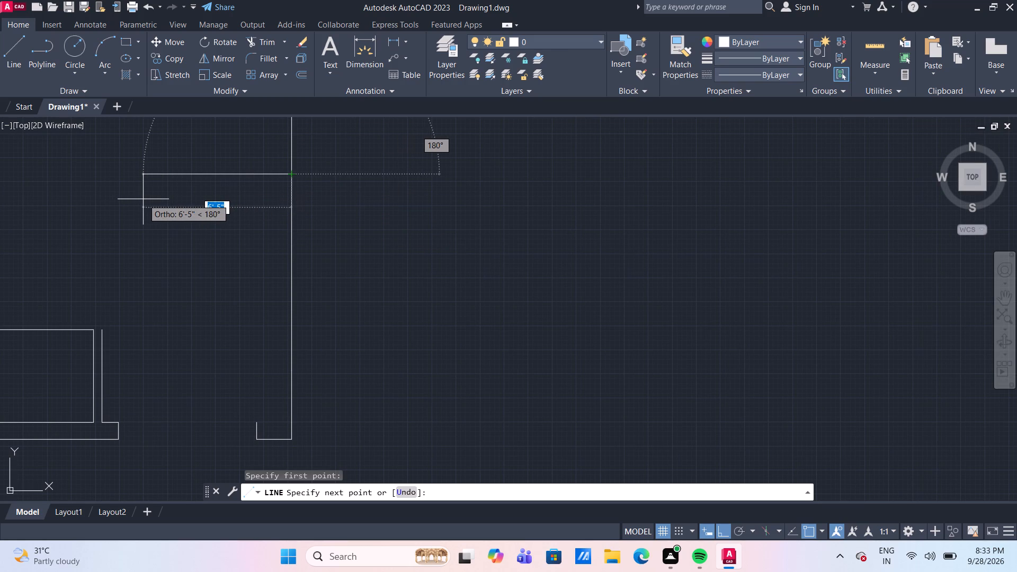
scroll(140, 221, "down", 2)
middle_click_drag(126, 221, 166, 237)
scroll(164, 236, "up", 1)
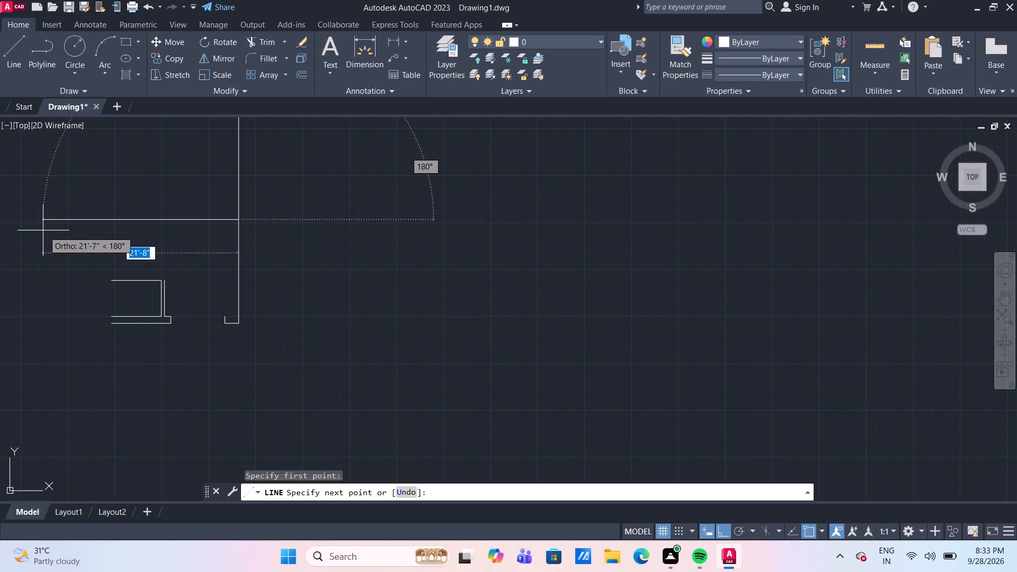
left_click(43, 230)
key("Return")
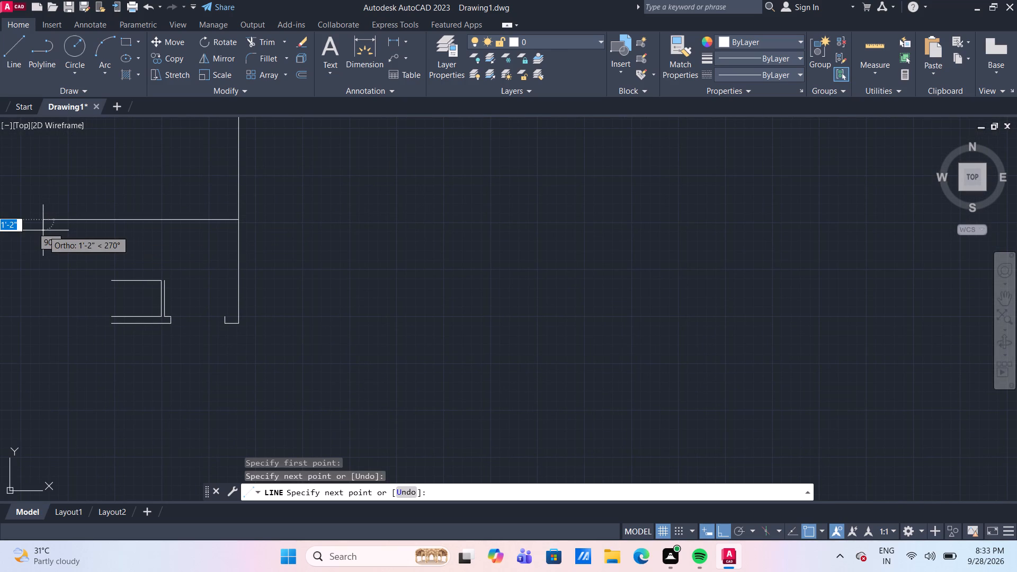
Draw a second parallel horizontal line just above it, starting at the next joint of the vertical wall and ending slightly beyond the first line.
left_click(16, 59)
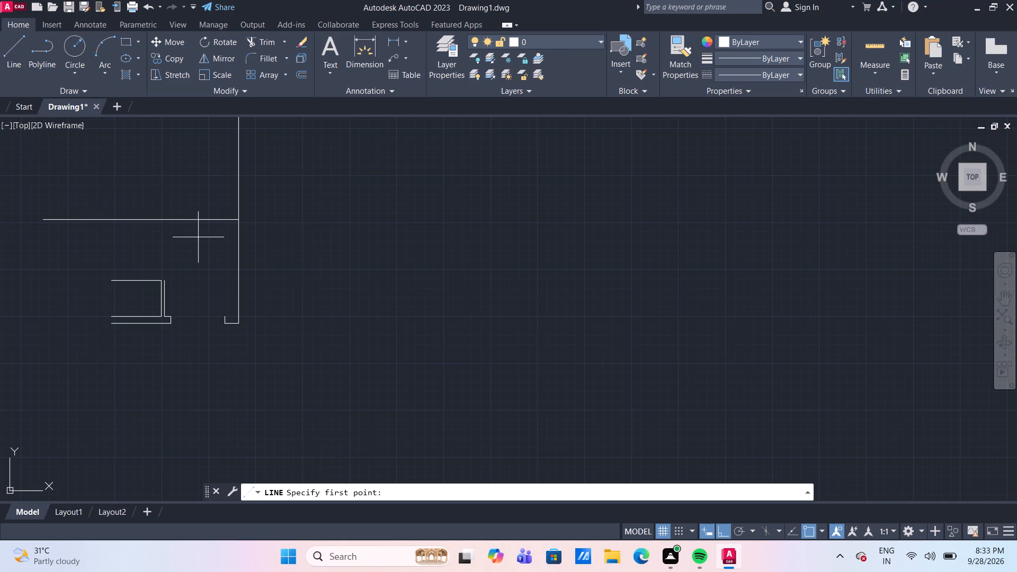
scroll(246, 209, "up", 2)
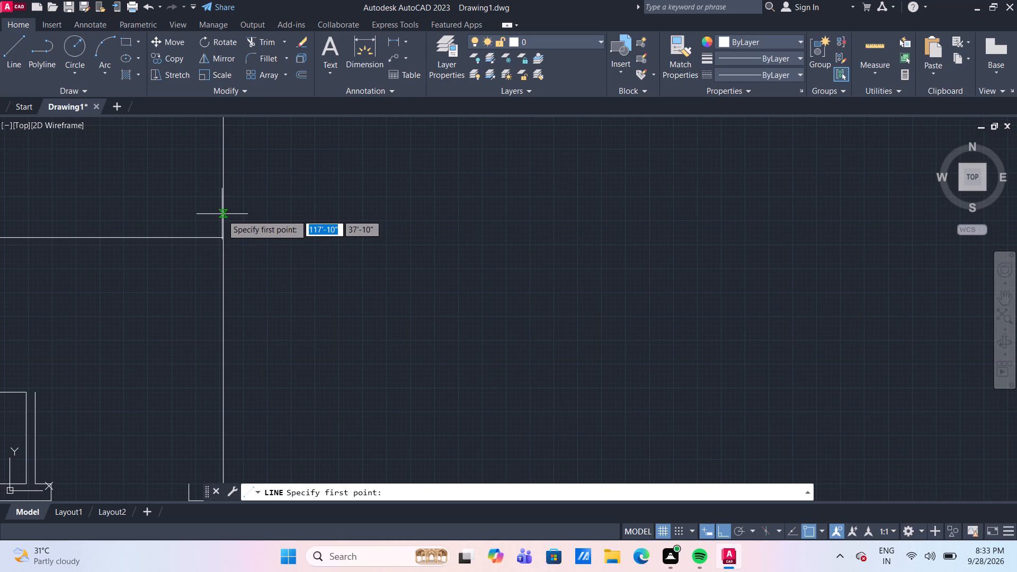
left_click(222, 219)
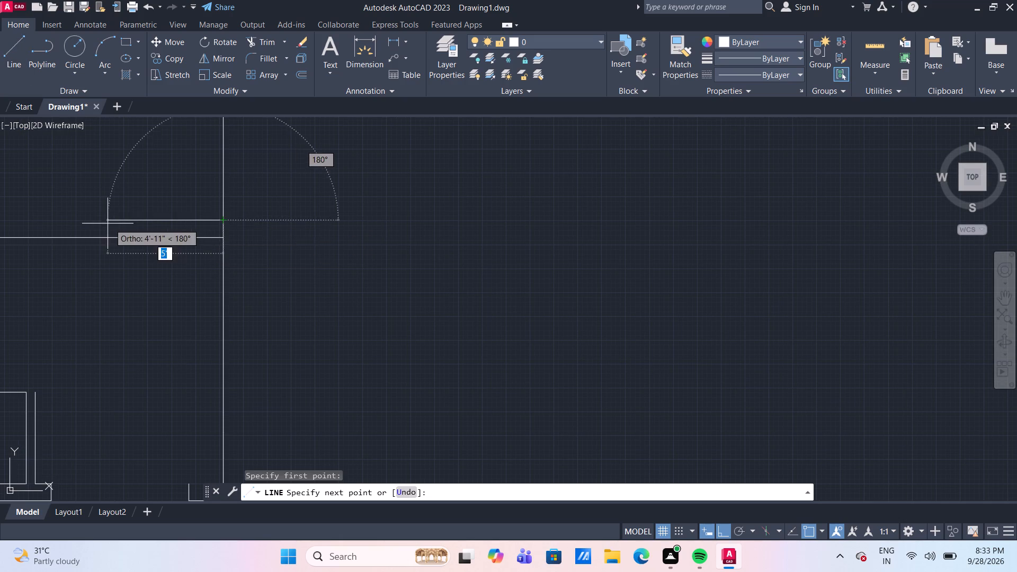
scroll(108, 224, "down", 2)
middle_click_drag(140, 241, 311, 270)
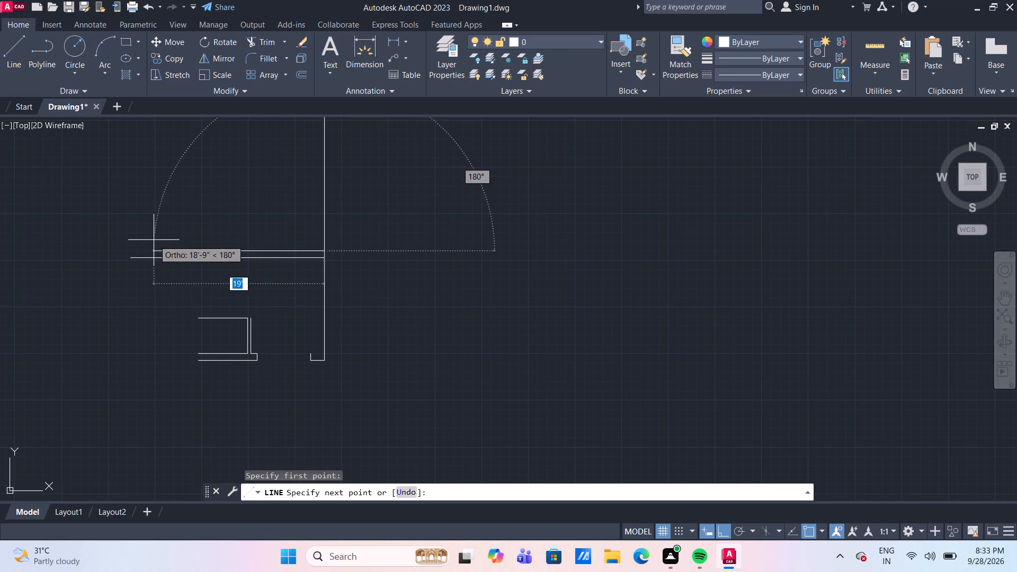
left_click(121, 243)
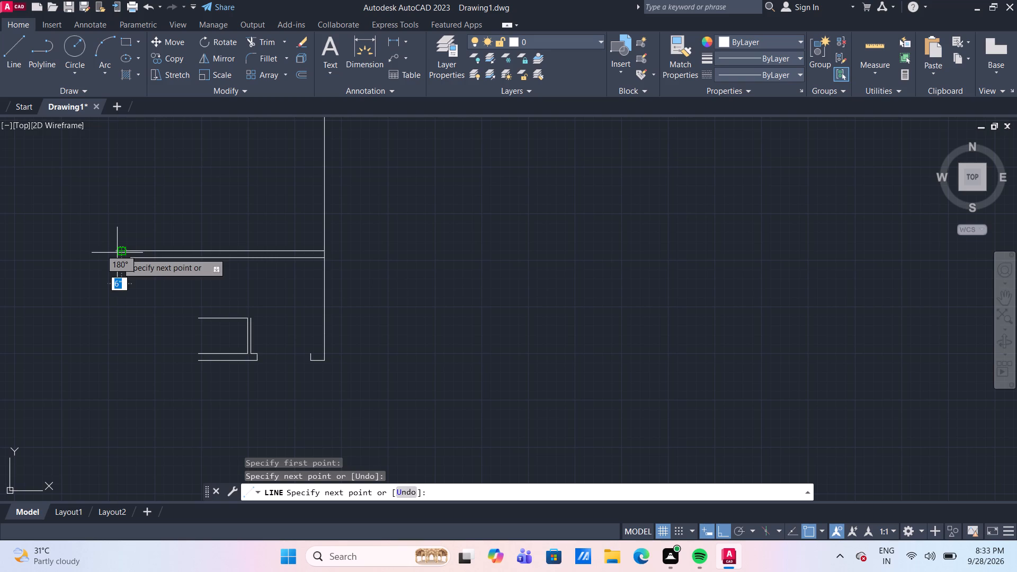
key("Return")
Draw a horizontal line about 8'3" long from the long vertical wall's lower segment joint to the small room's outer vertical wall line.
middle_click_drag(281, 203, 247, 258)
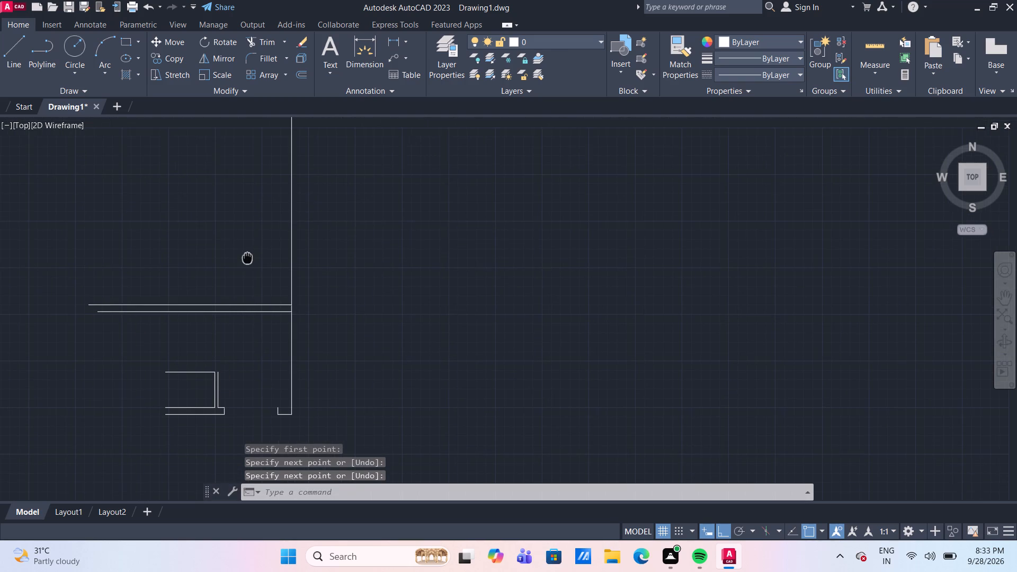
middle_click_drag(247, 258, 247, 258)
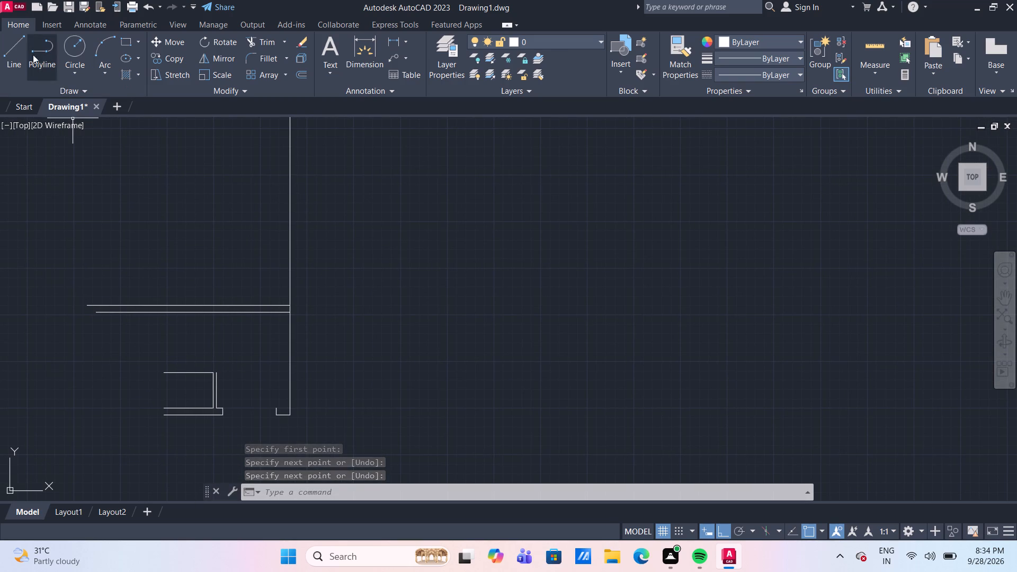
left_click_drag(7, 52, 16, 57)
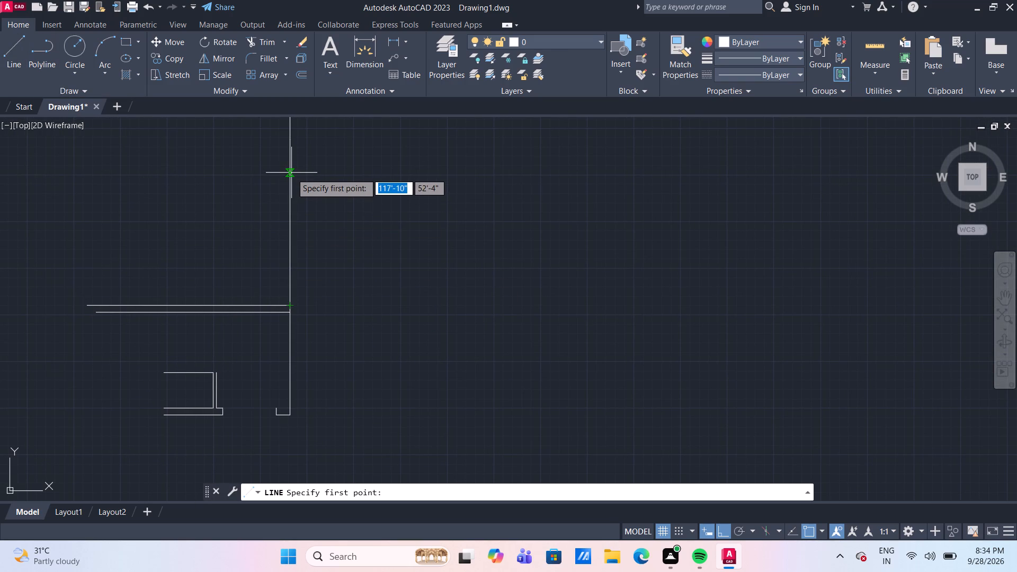
middle_click_drag(291, 176, 265, 277)
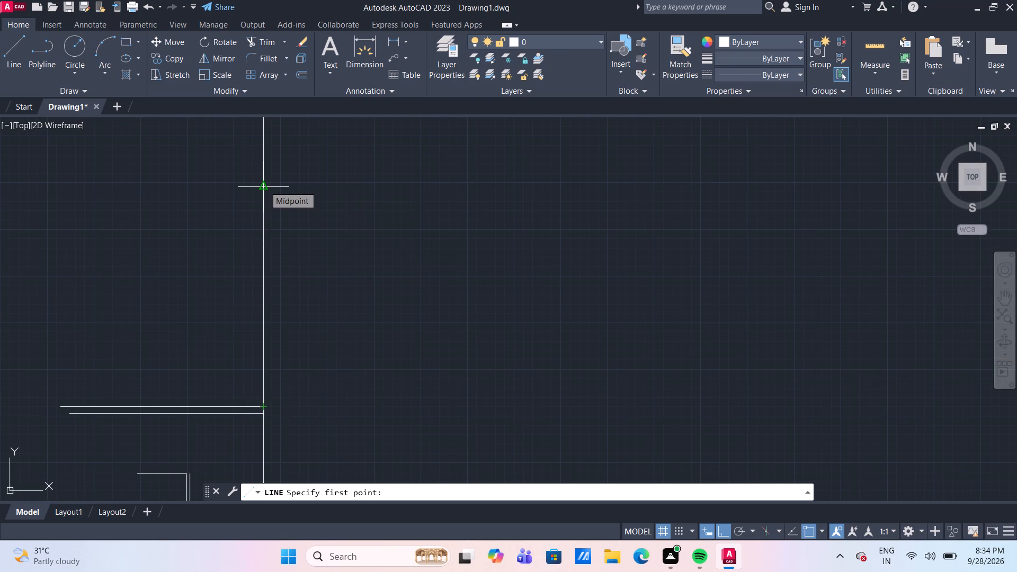
middle_click_drag(264, 186, 237, 293)
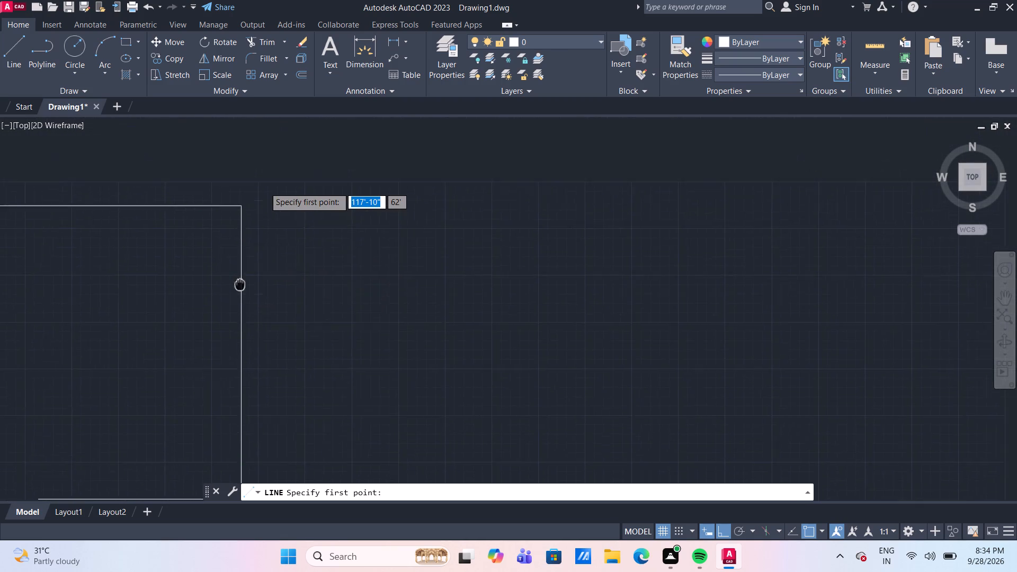
middle_click_drag(237, 293, 241, 307)
scroll(235, 303, "down", 1)
middle_click_drag(241, 307, 239, 223)
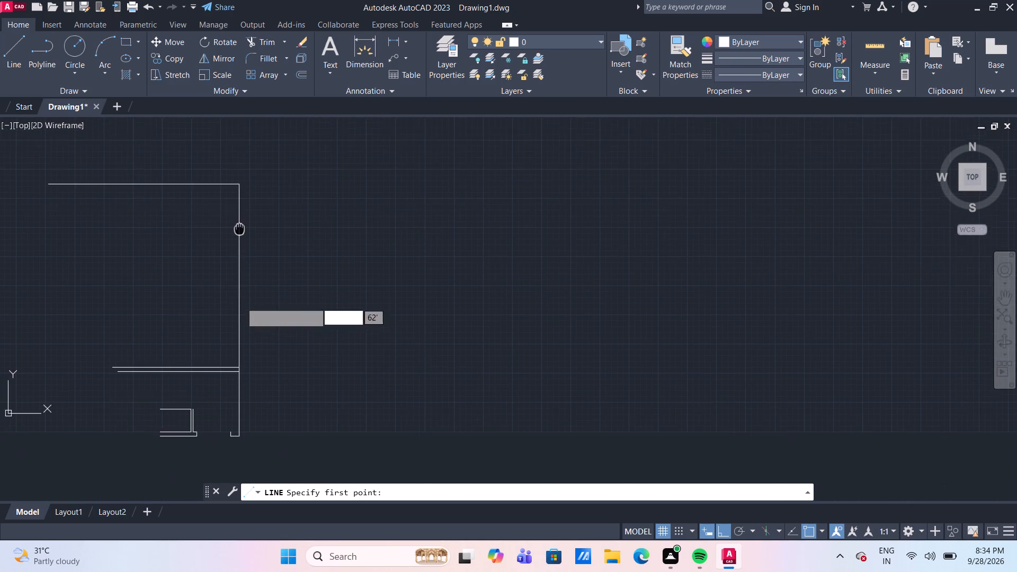
middle_click_drag(239, 223, 239, 209)
scroll(250, 324, "up", 2)
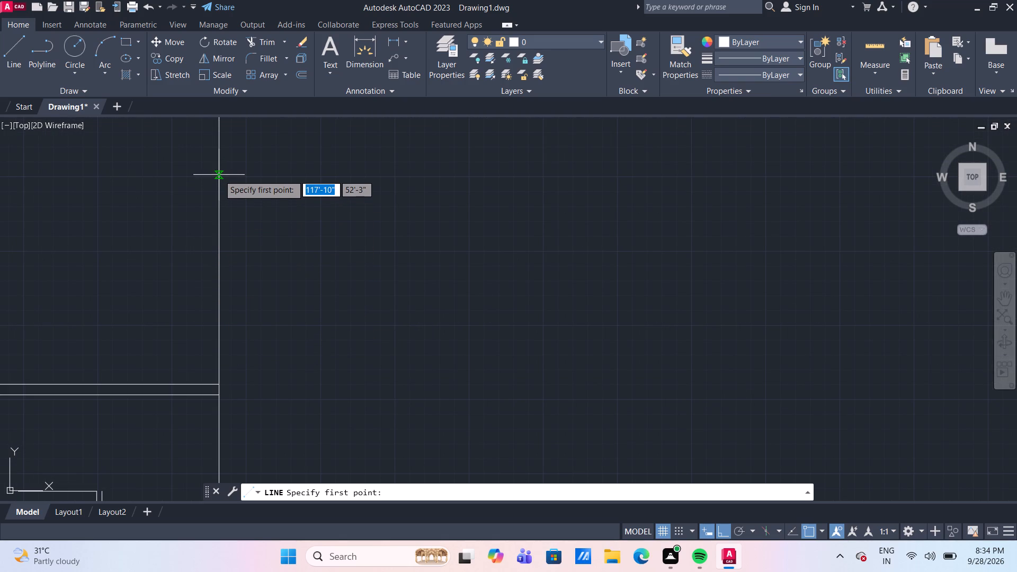
scroll(219, 175, "down", 2)
middle_click_drag(218, 180, 201, 256)
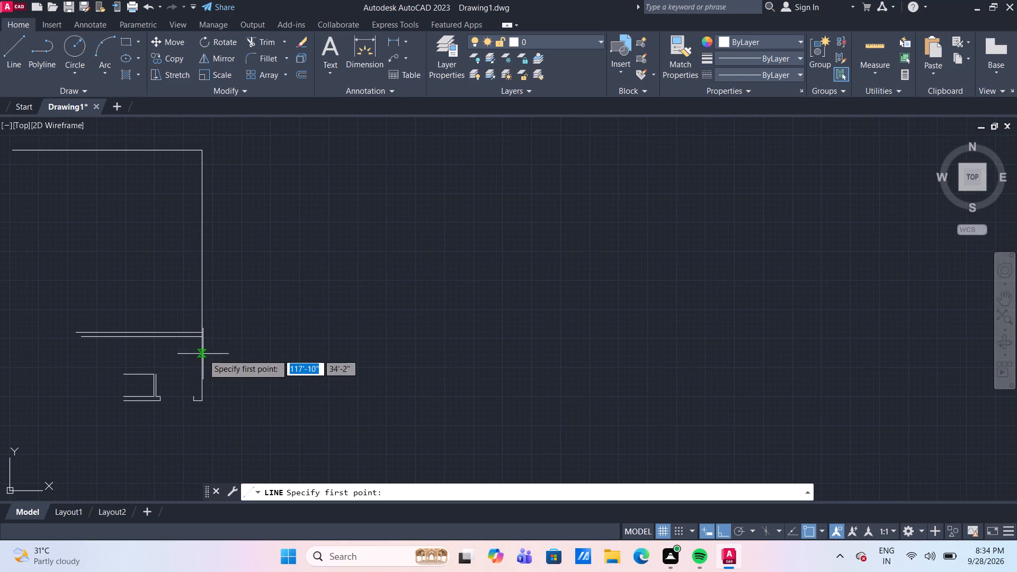
scroll(199, 374, "up", 3)
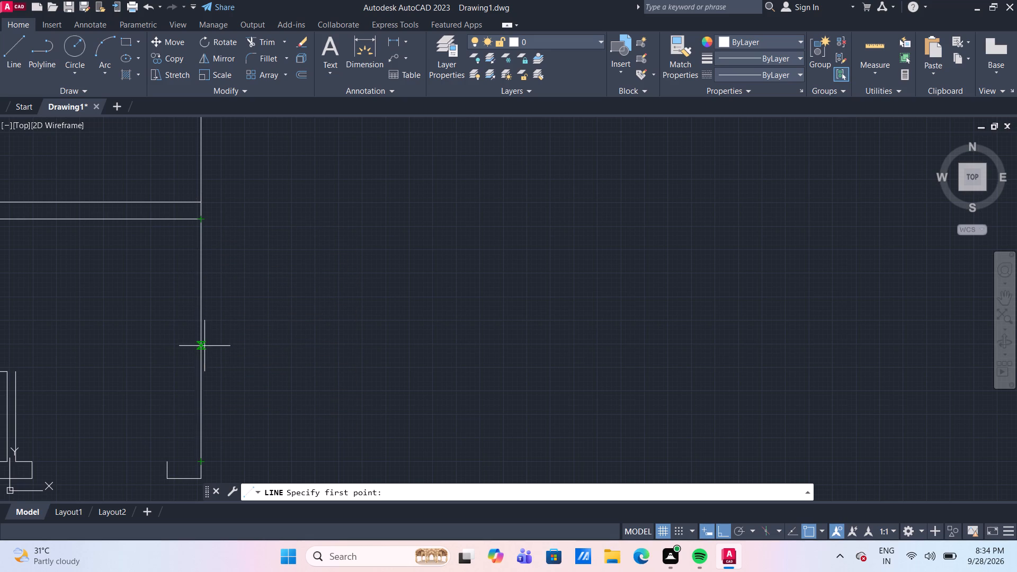
left_click(203, 412)
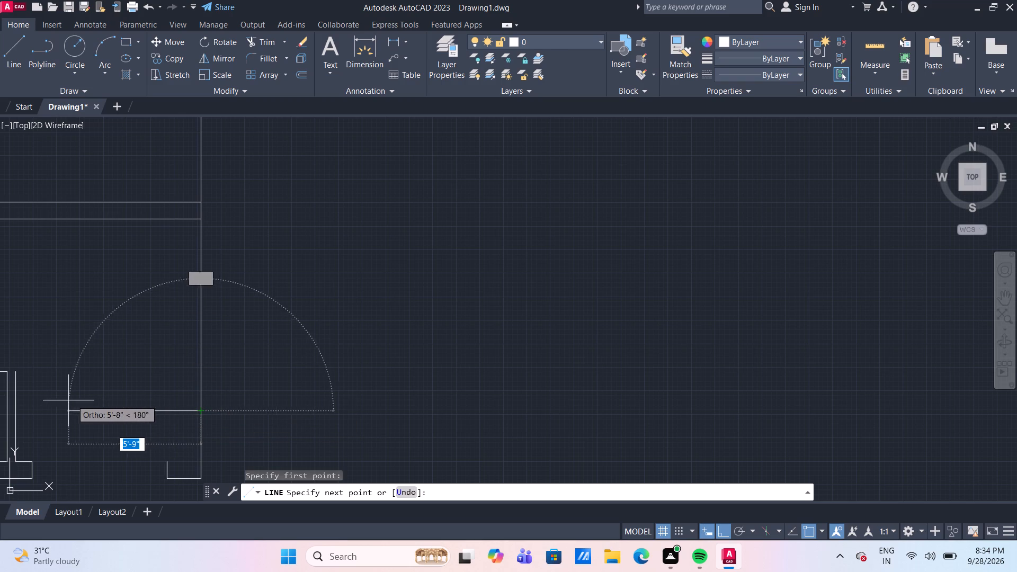
middle_click_drag(46, 408, 125, 391)
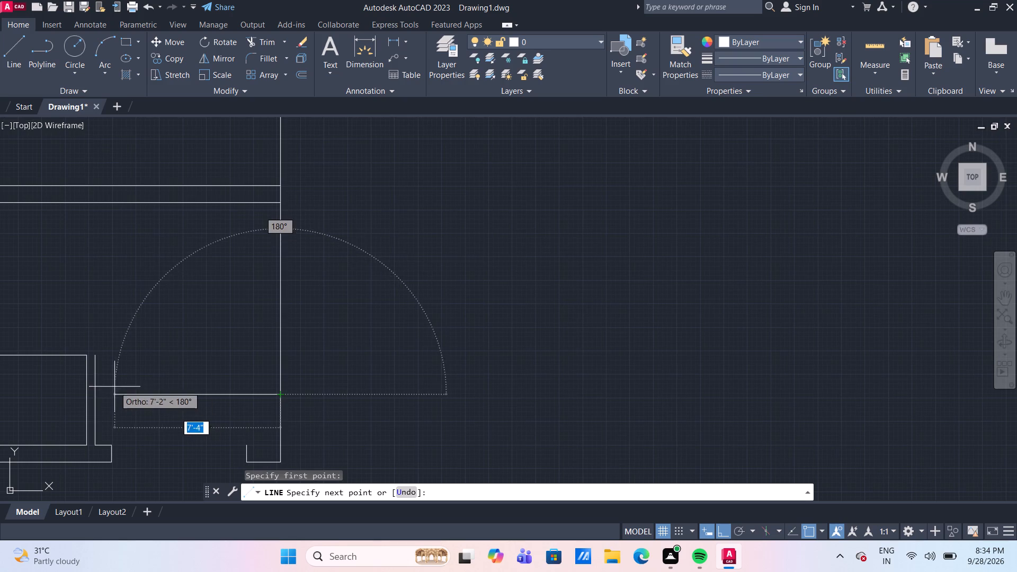
left_click(95, 395)
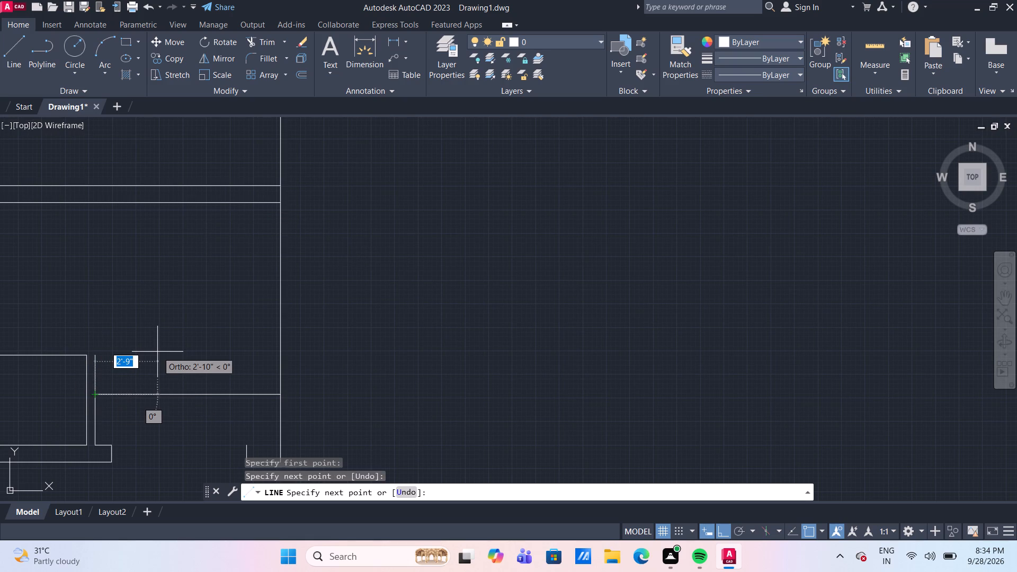
key("Return")
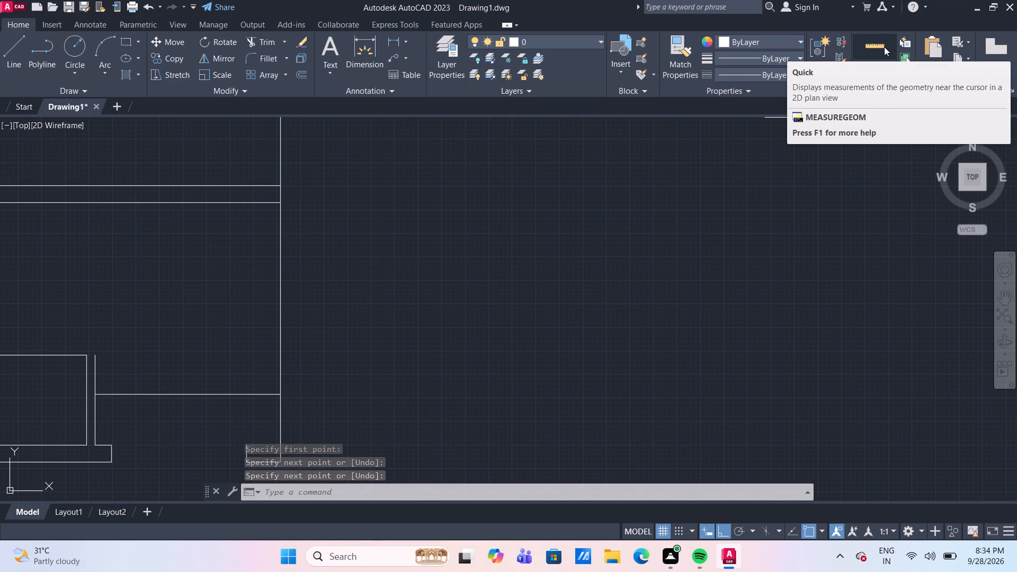
Quick-measure the distances around the new horizontal line between the two vertical walls.
left_click(884, 47)
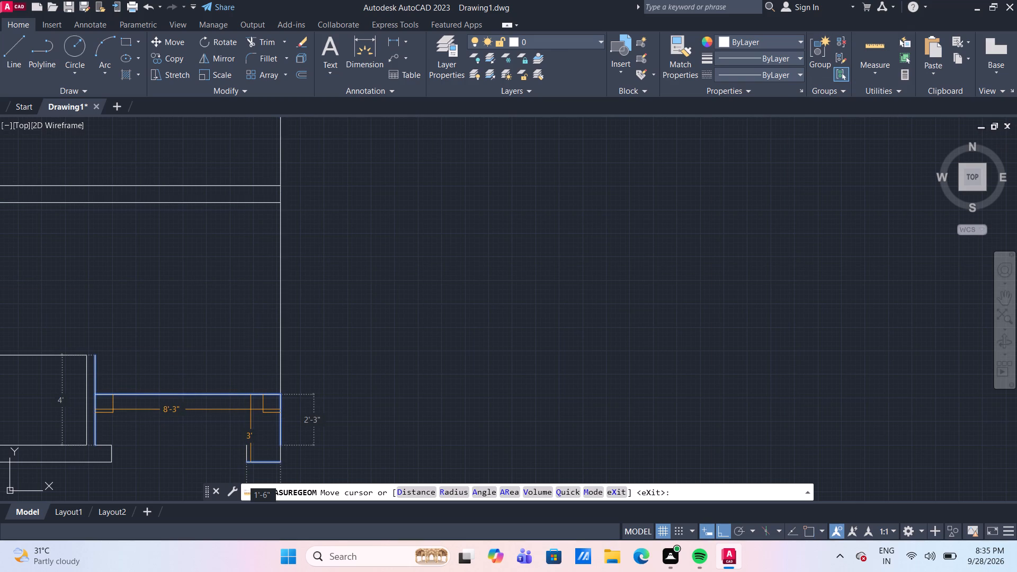
key("Escape")
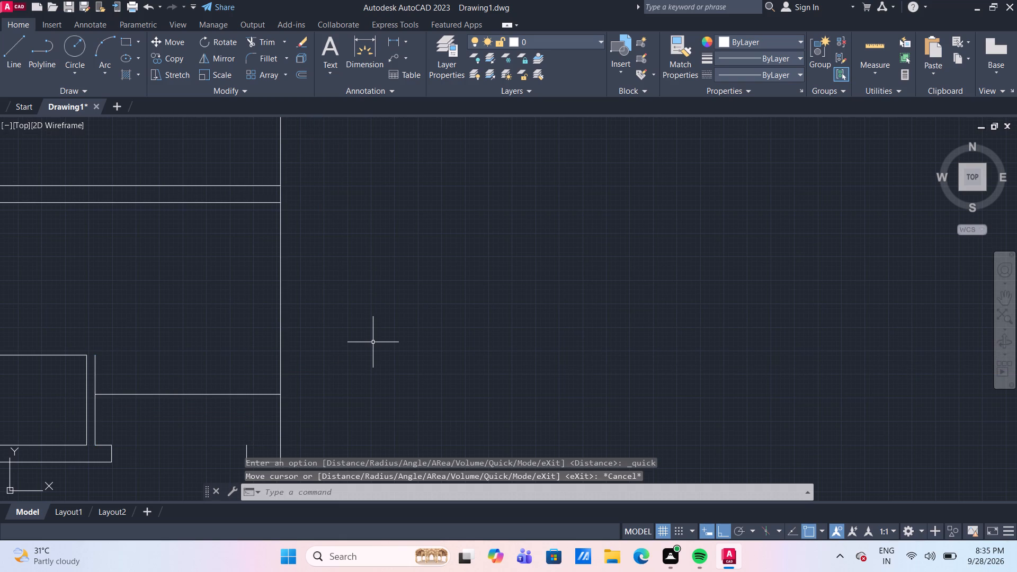
Offset the long vertical wall's short segment below the new horizontal line 9" inward.
scroll(375, 344, "down", 1)
scroll(304, 408, "up", 2)
middle_click_drag(301, 368, 305, 347)
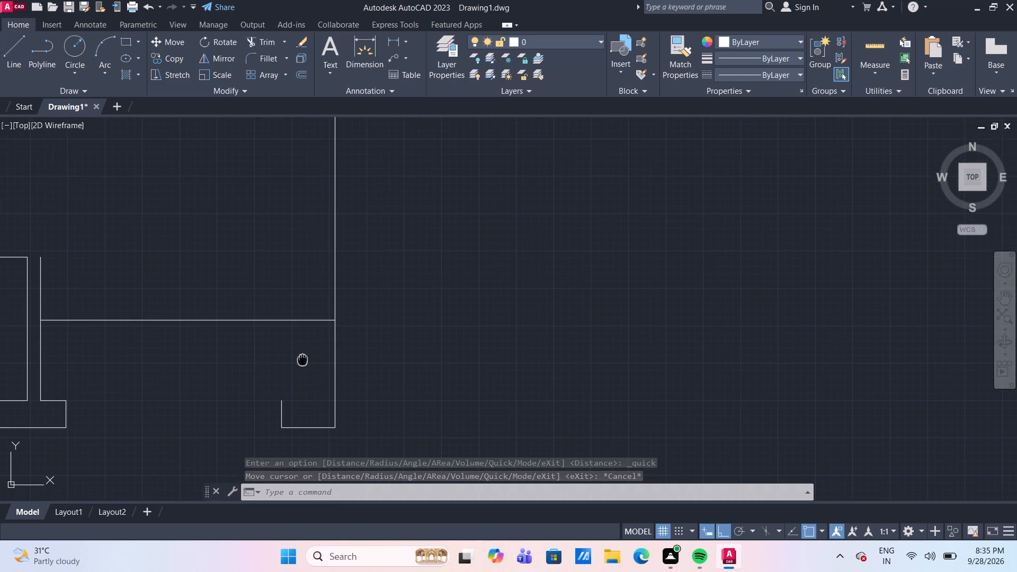
middle_click_drag(305, 347, 303, 338)
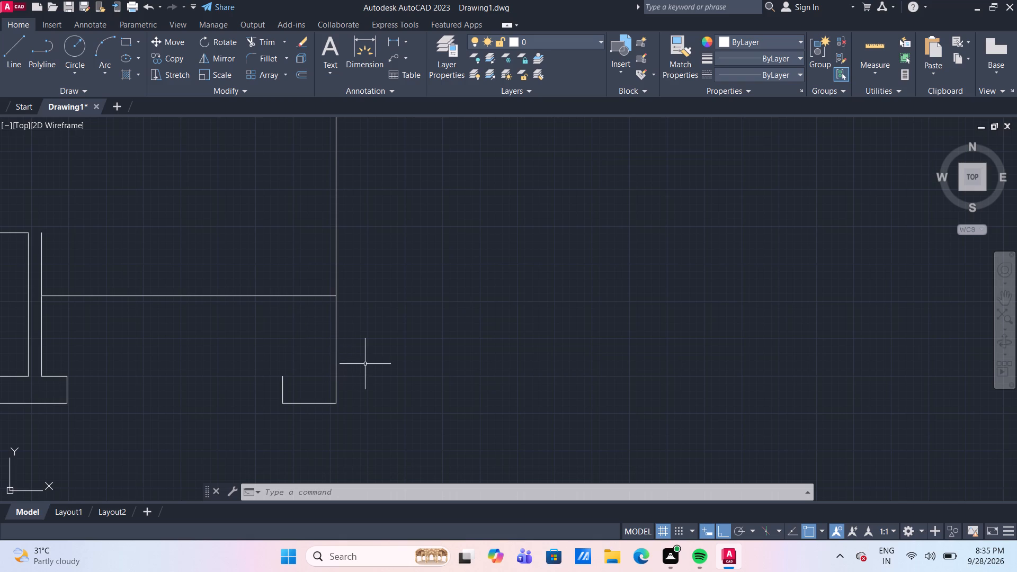
middle_click_drag(369, 370, 371, 381)
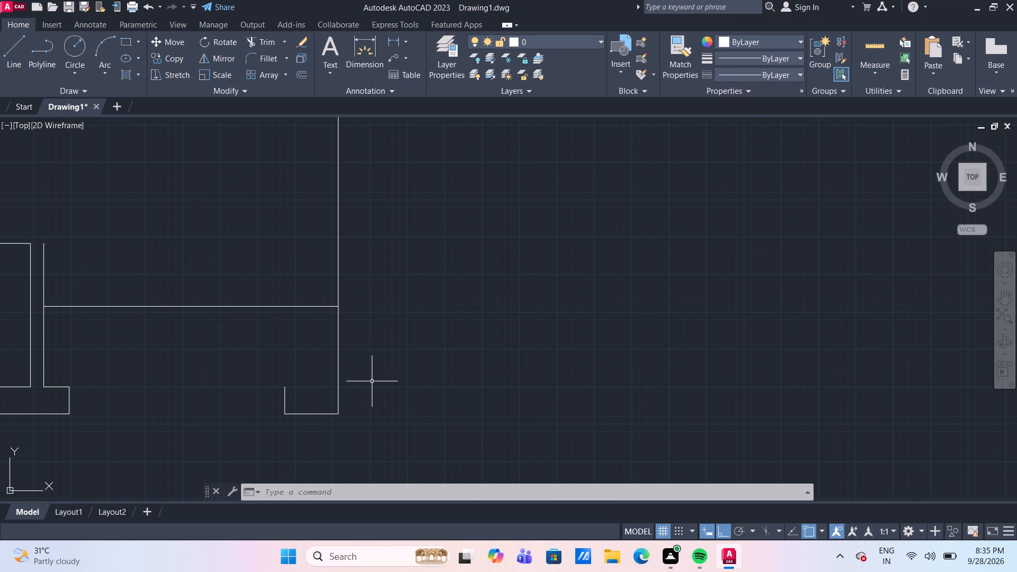
key("o")
key("Return")
key("Return")
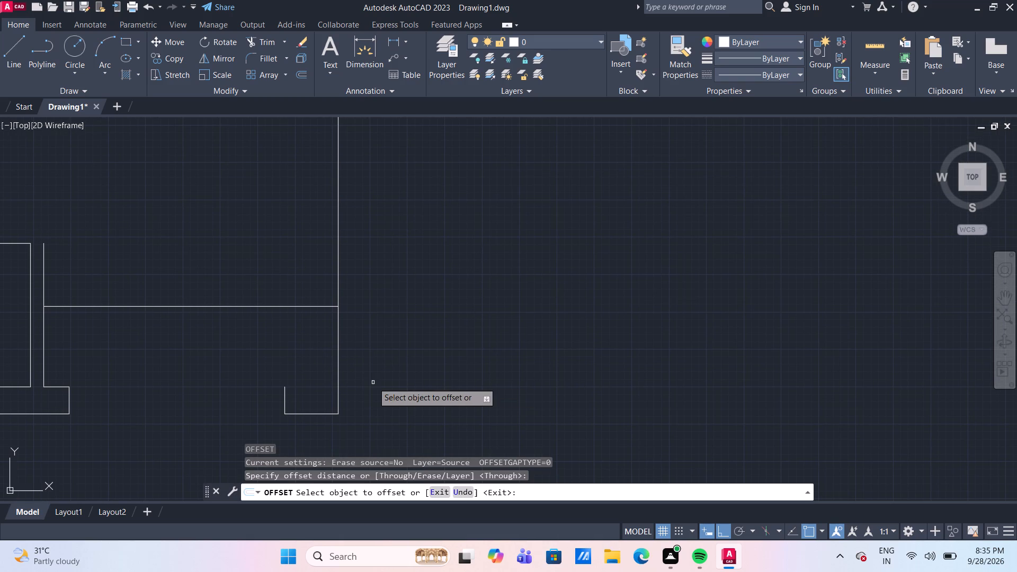
left_click(338, 360)
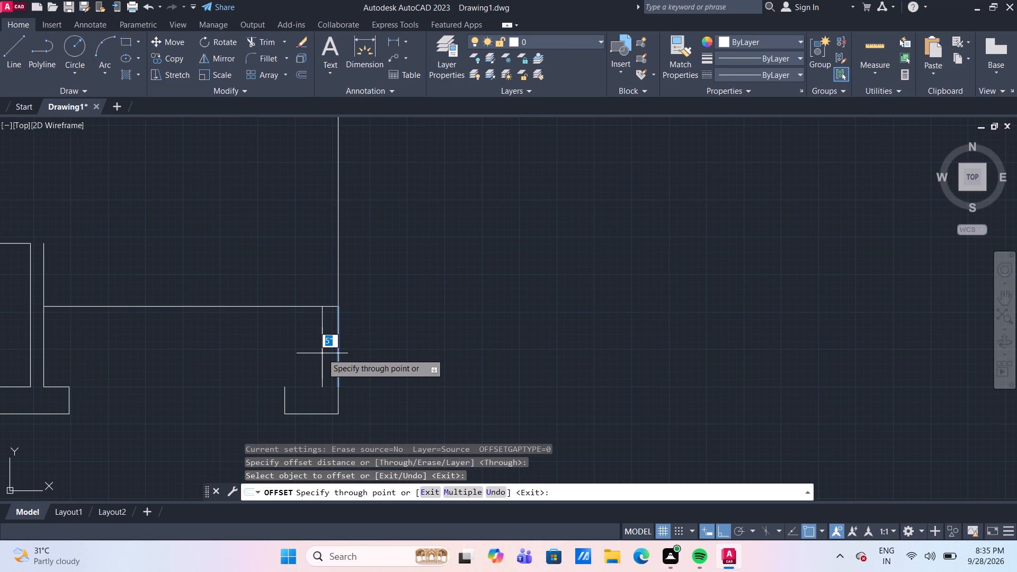
type("9\"")
key("Return")
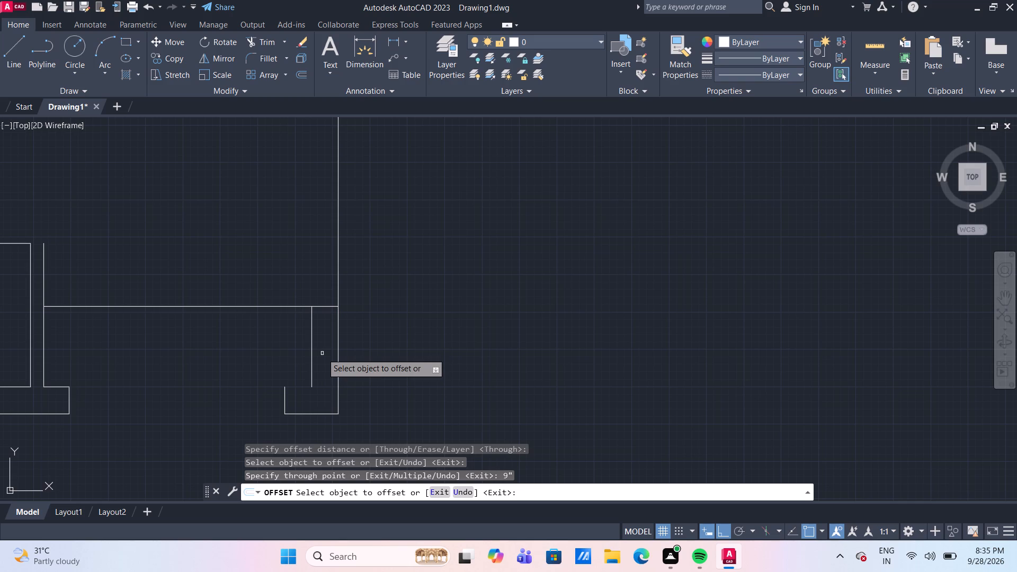
scroll(382, 254, "down", 1)
middle_click_drag(385, 253, 364, 353)
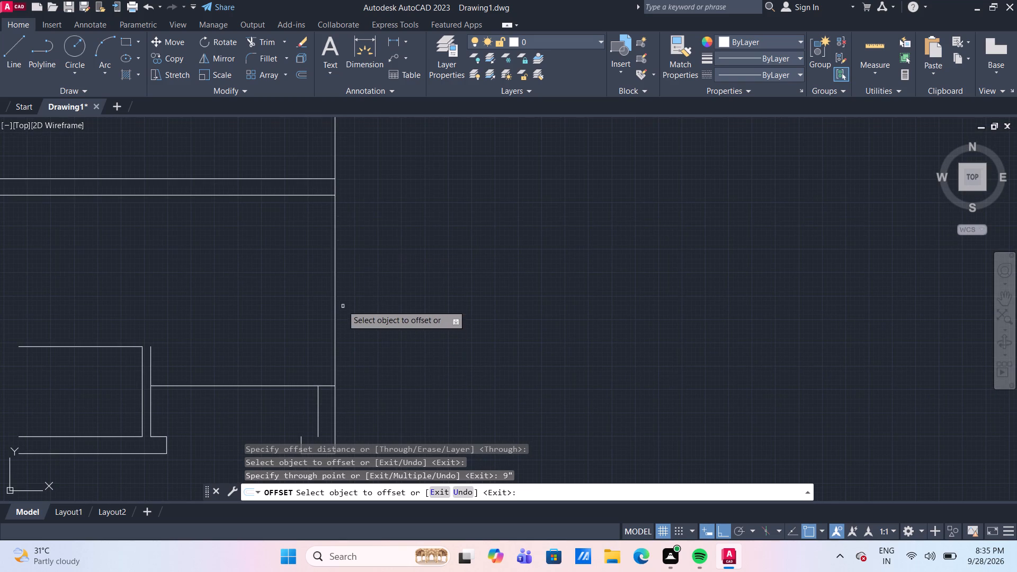
Offset the outer vertical wall's segments just below and just above the lower pair of horizontal lines 9" inward.
left_click(335, 296)
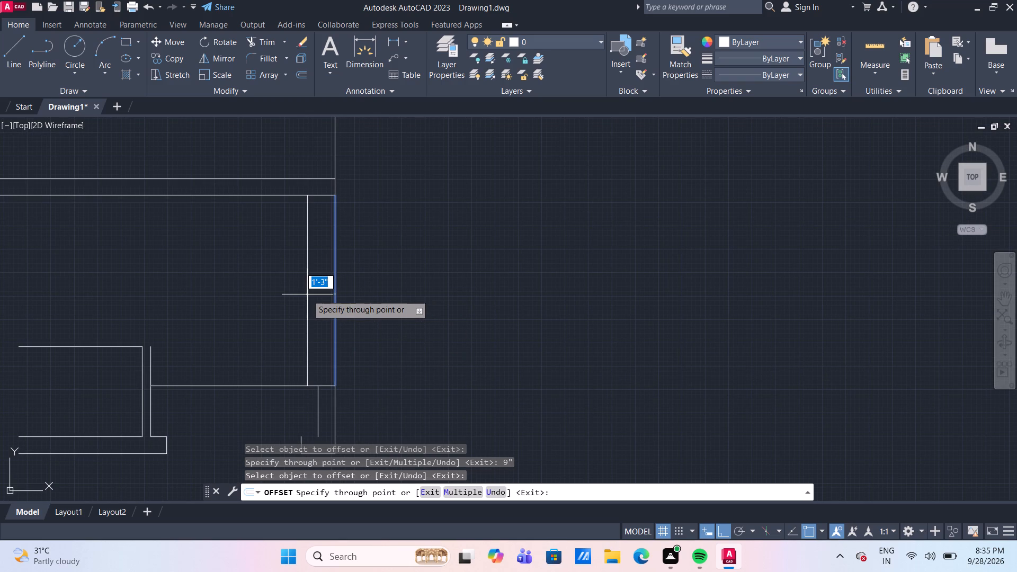
type("9\"")
key("Return")
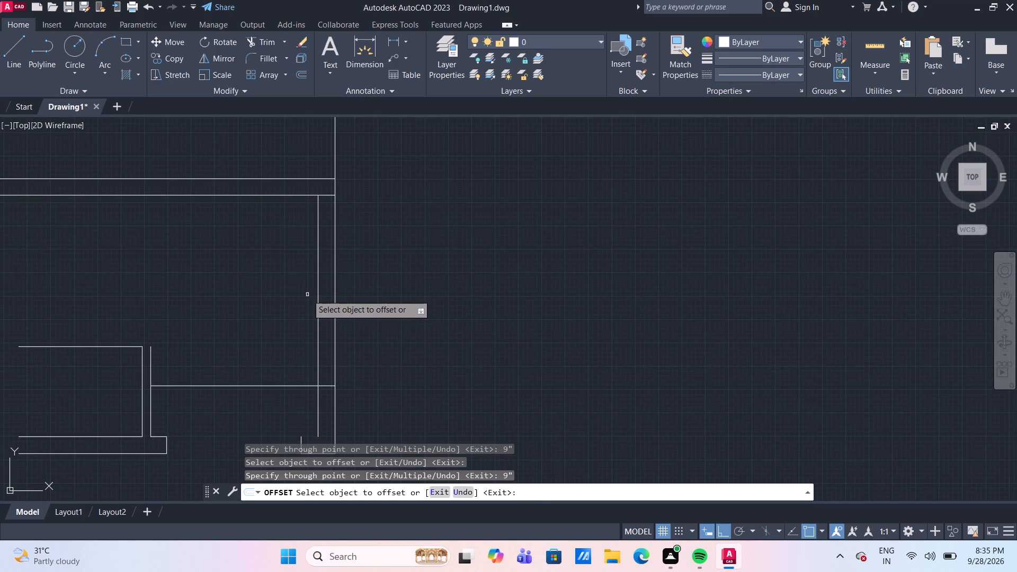
middle_click_drag(387, 256, 382, 341)
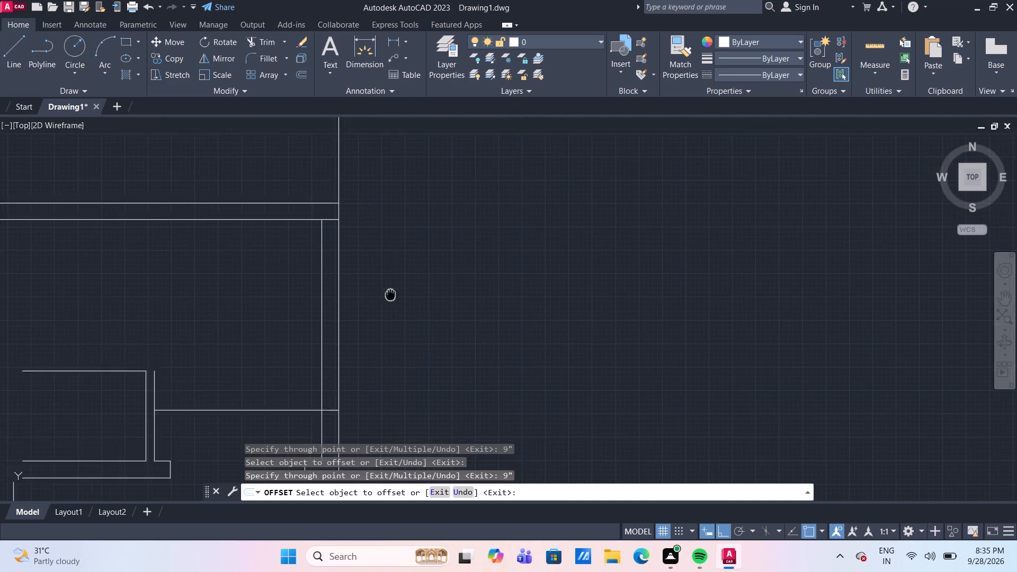
middle_click_drag(382, 341, 381, 377)
scroll(382, 374, "down", 2)
scroll(386, 274, "down", 1)
left_click(371, 253)
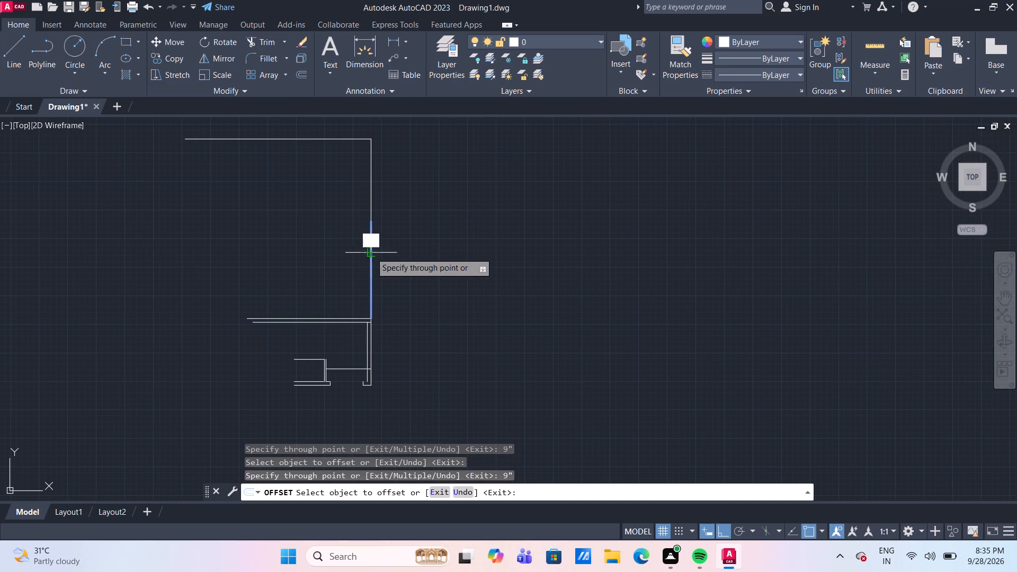
key("9")
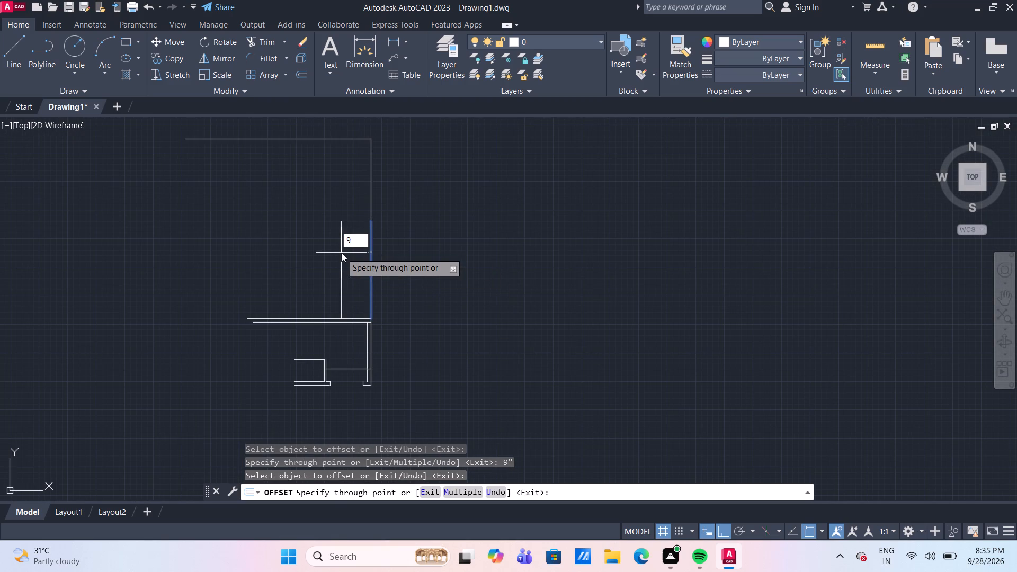
key("shift+quotedbl")
key("Return")
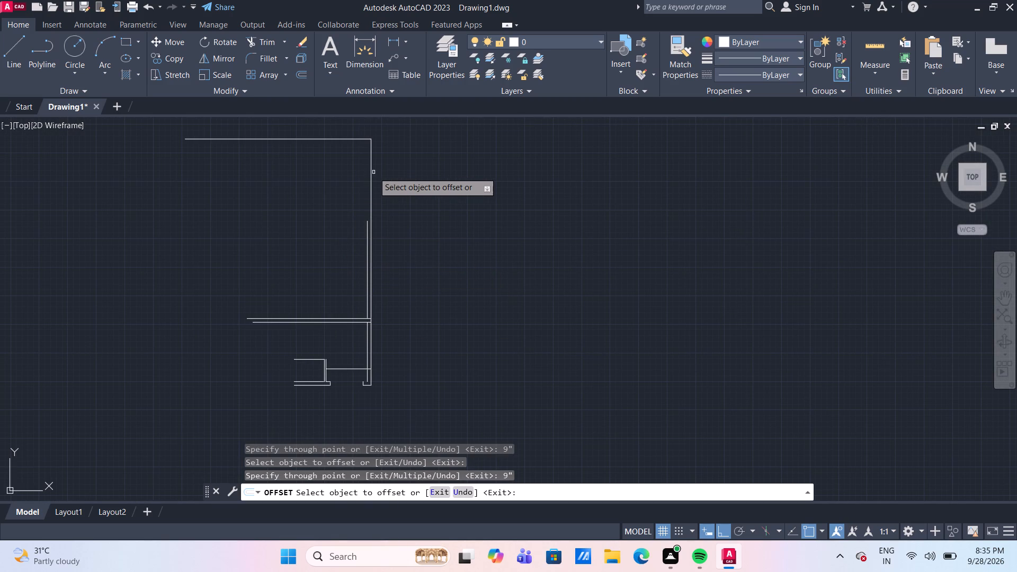
Offset the two remaining upper segments of the outer vertical wall, up to the top corner, 9" inward.
left_click(370, 173)
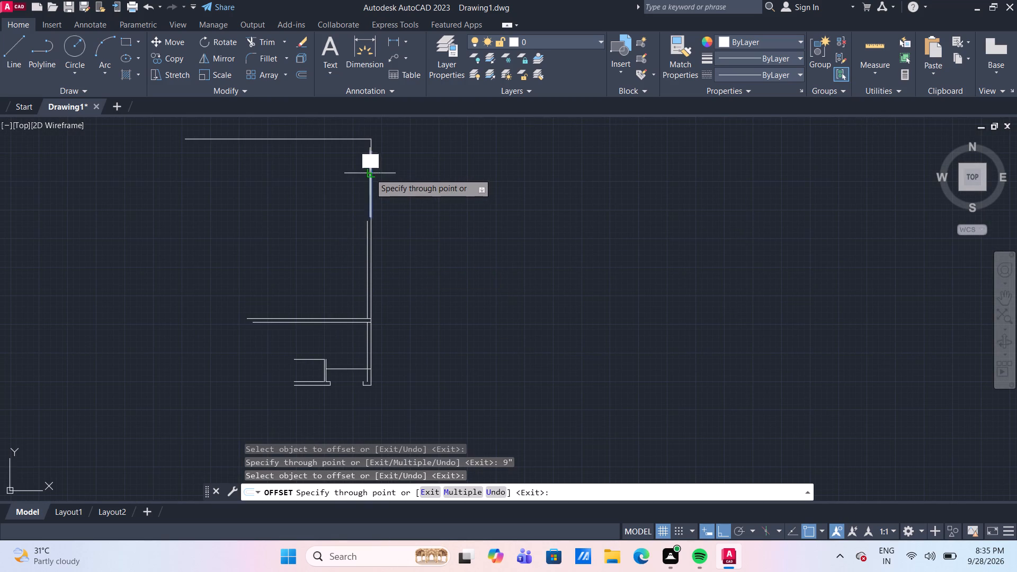
type("9\"")
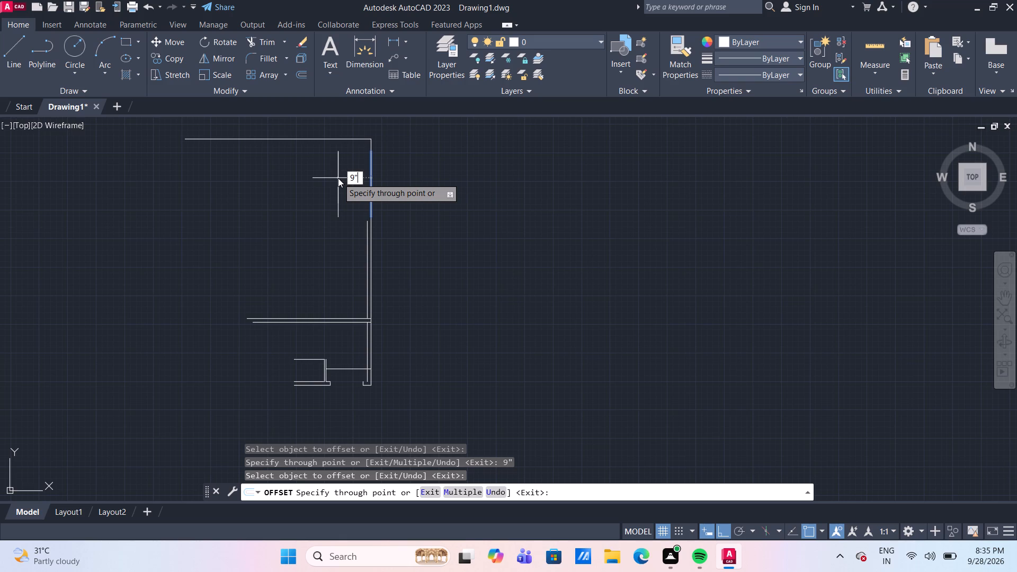
key("Return")
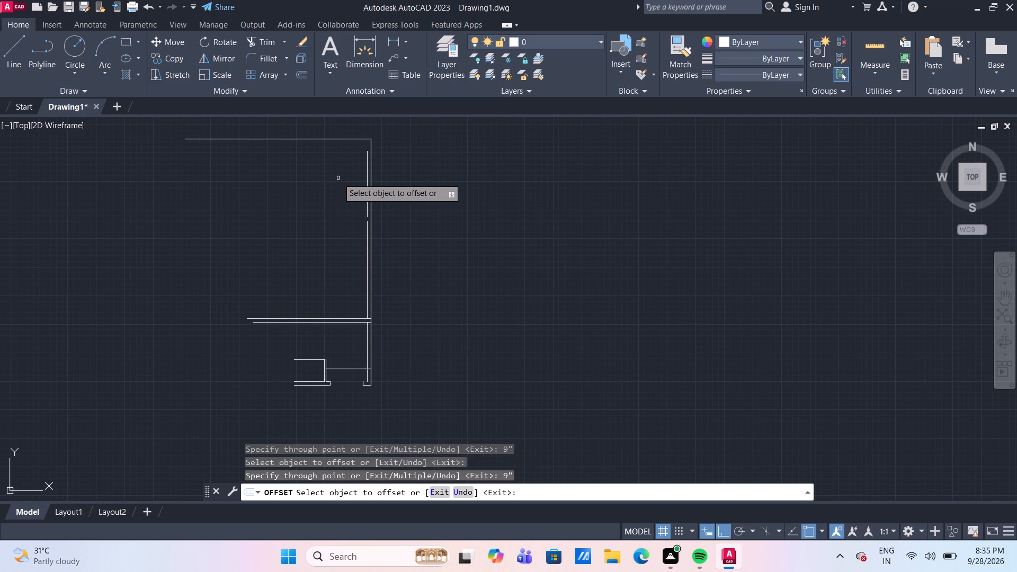
scroll(378, 126, "up", 4)
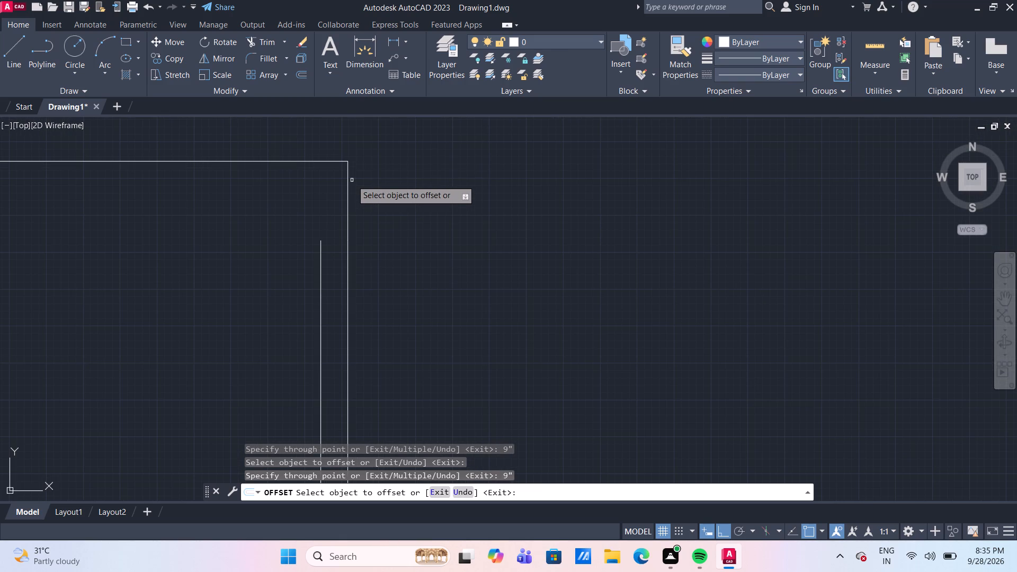
left_click(349, 185)
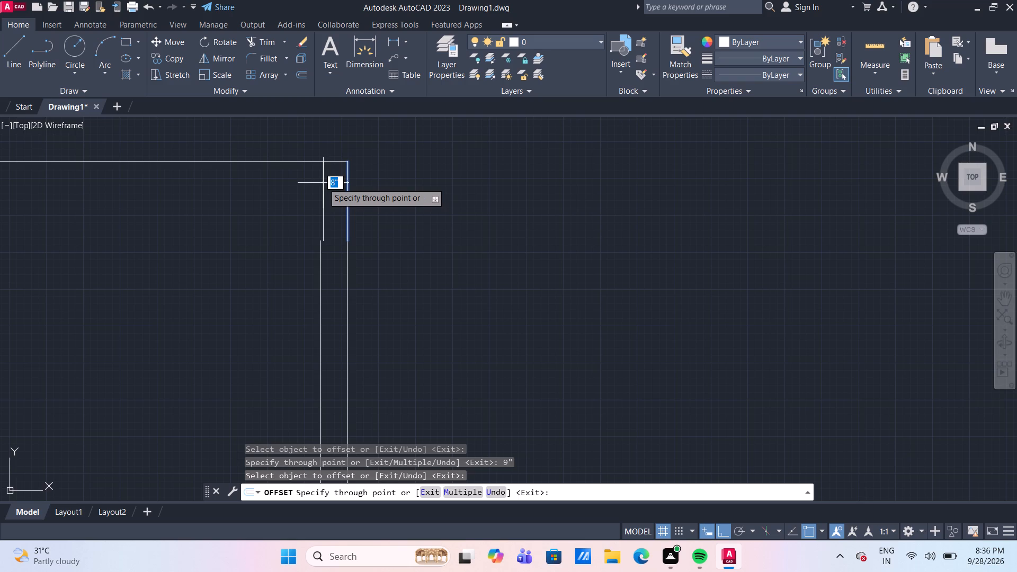
type("9\"")
key("Return")
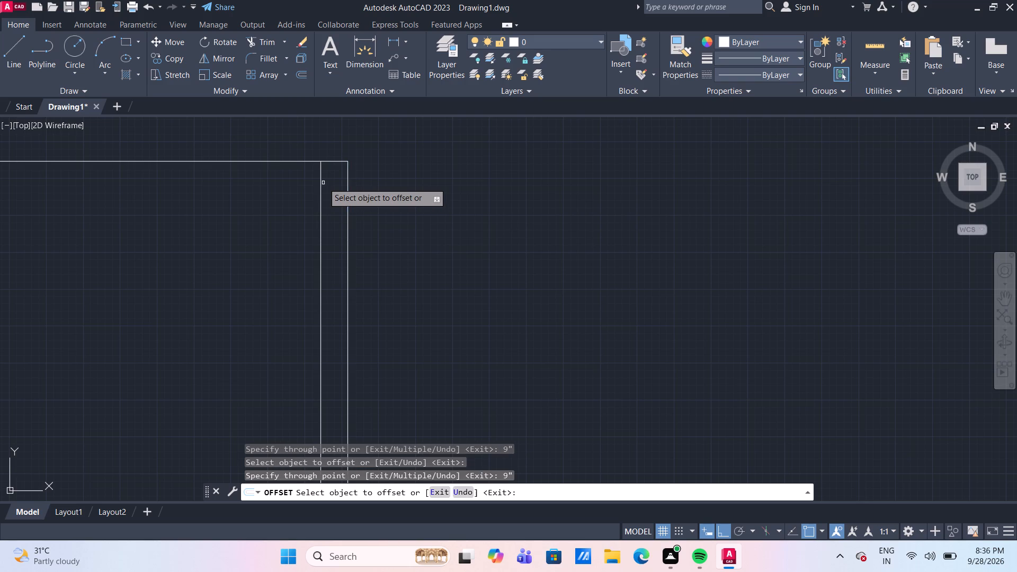
key("Escape")
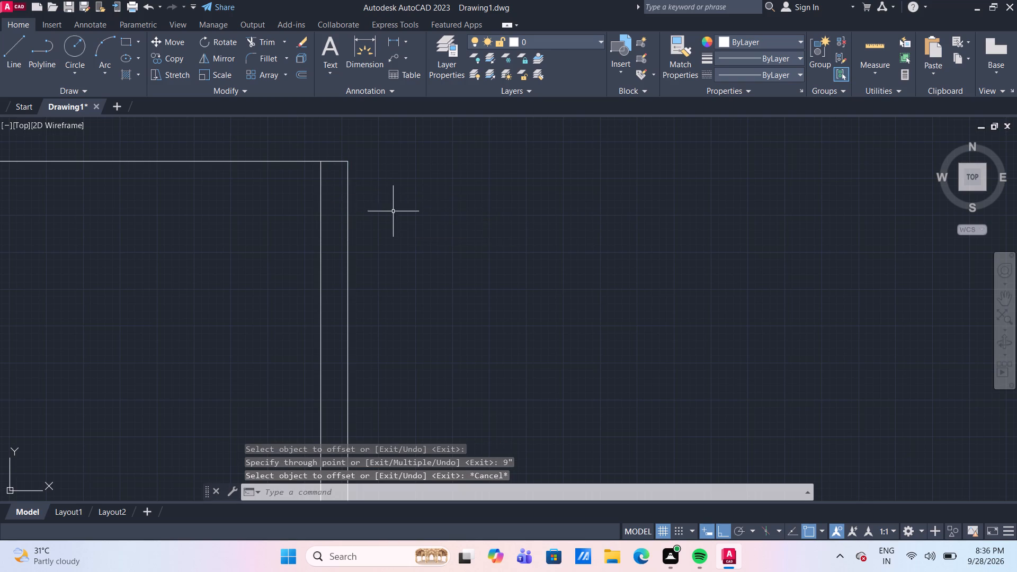
Draw a horizontal line inward from the inner vertical wall line's joint just below the top wall, about half the top wall's length.
left_click(20, 52)
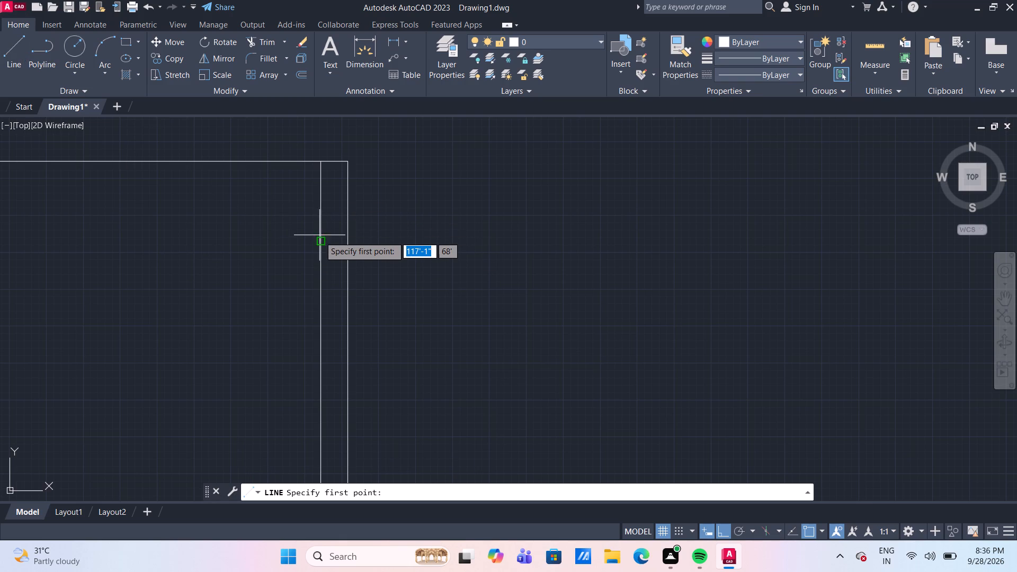
left_click_drag(319, 244, 310, 244)
scroll(114, 246, "down", 3)
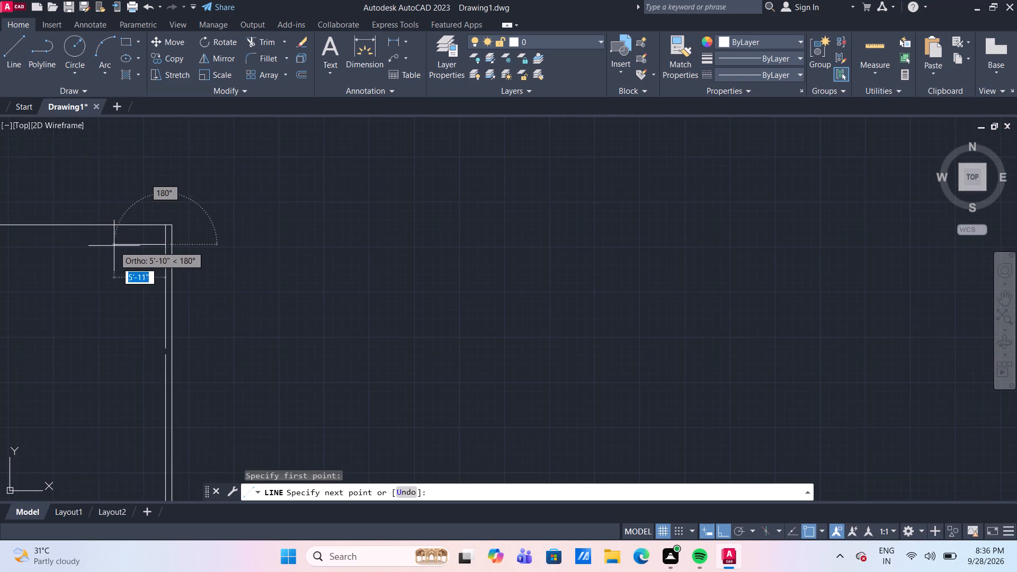
middle_click_drag(106, 246, 253, 240)
scroll(147, 247, "down", 1)
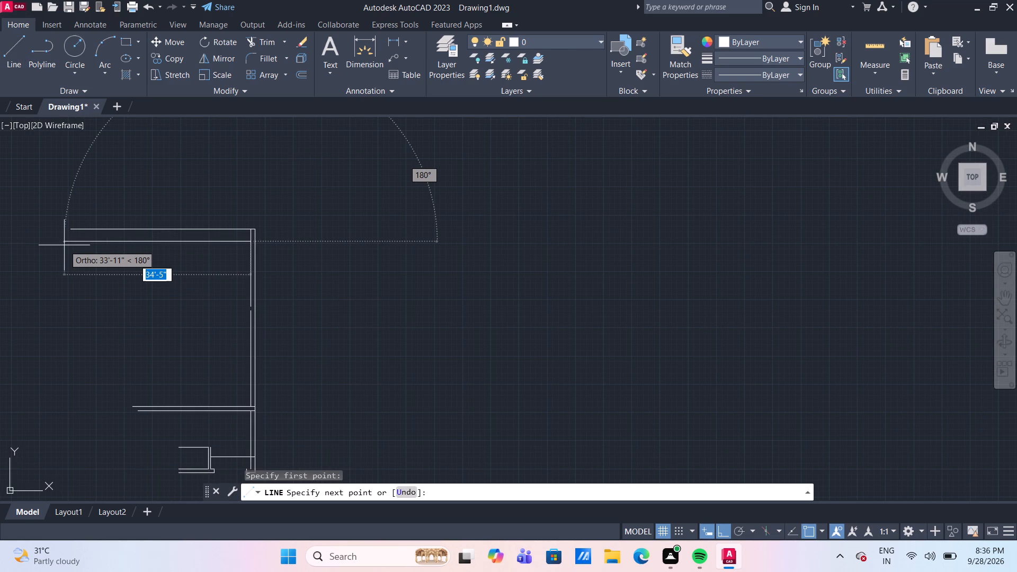
scroll(169, 246, "up", 1)
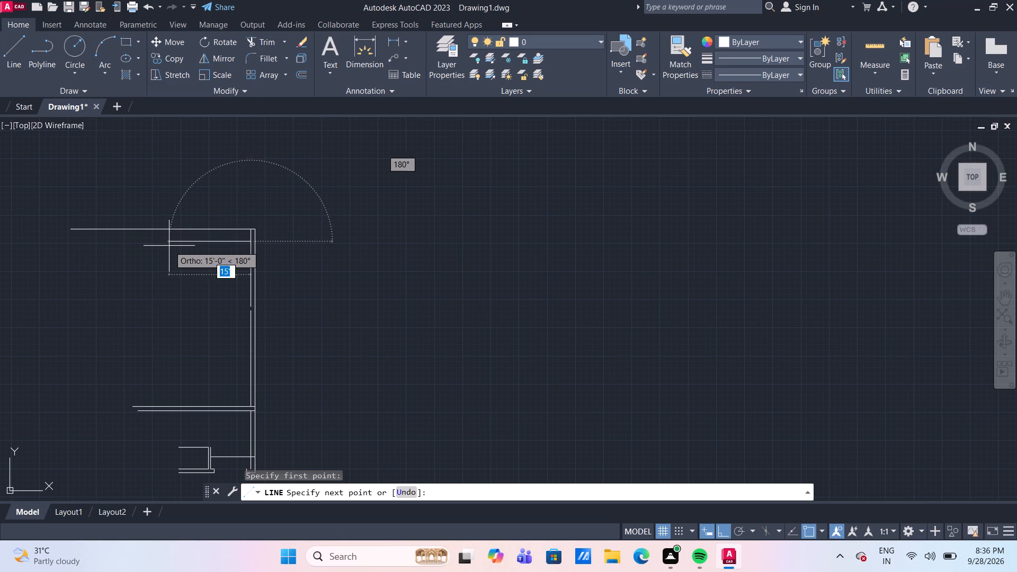
left_click(144, 244)
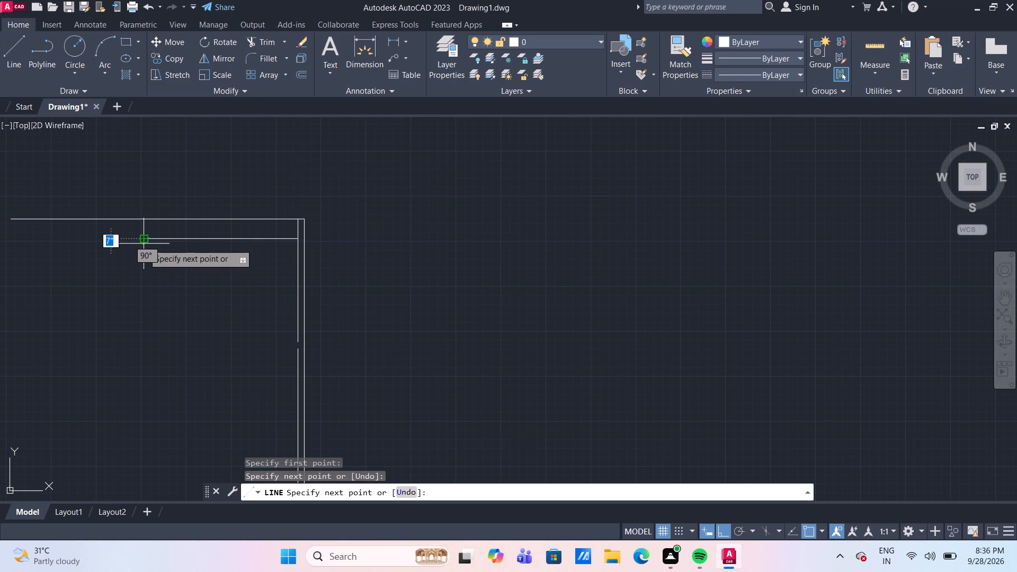
key("Return")
Draw a horizontal line inward from above the gap in the inner vertical wall line, ending roughly below the upper horizontal line's free end.
middle_click_drag(213, 365, 206, 305)
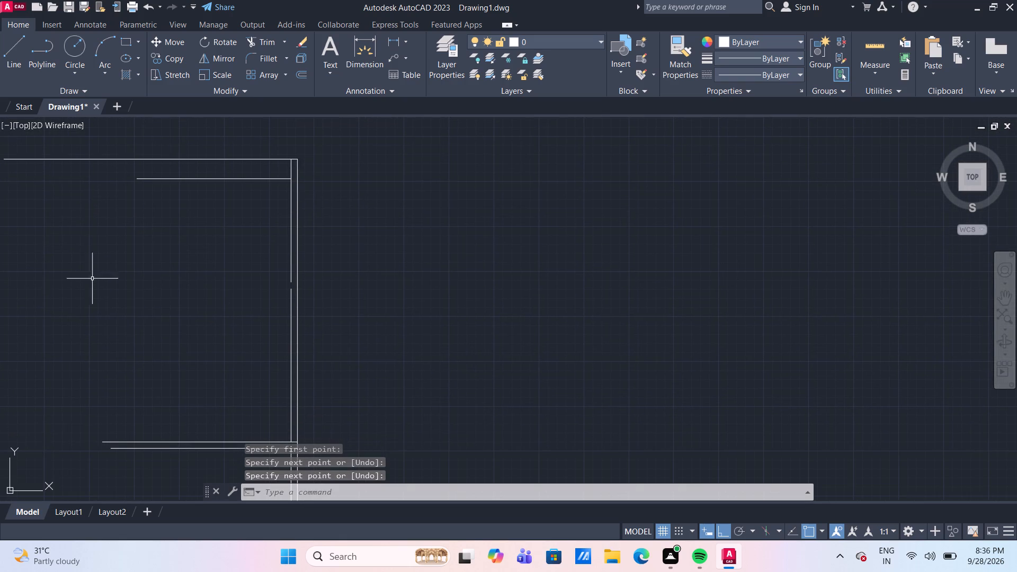
left_click(15, 51)
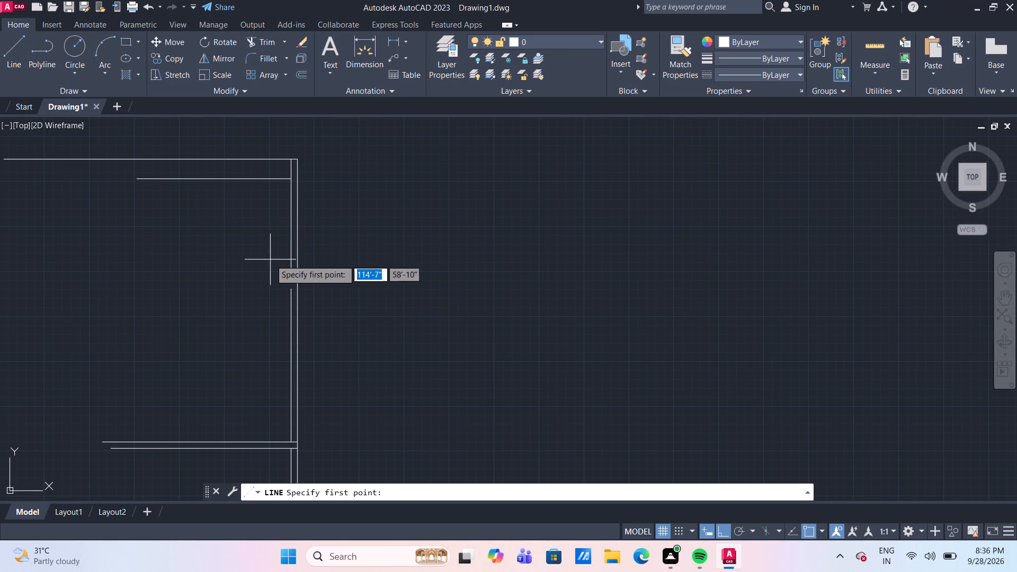
scroll(275, 263, "up", 2)
left_click_drag(306, 311, 245, 314)
scroll(132, 321, "down", 3)
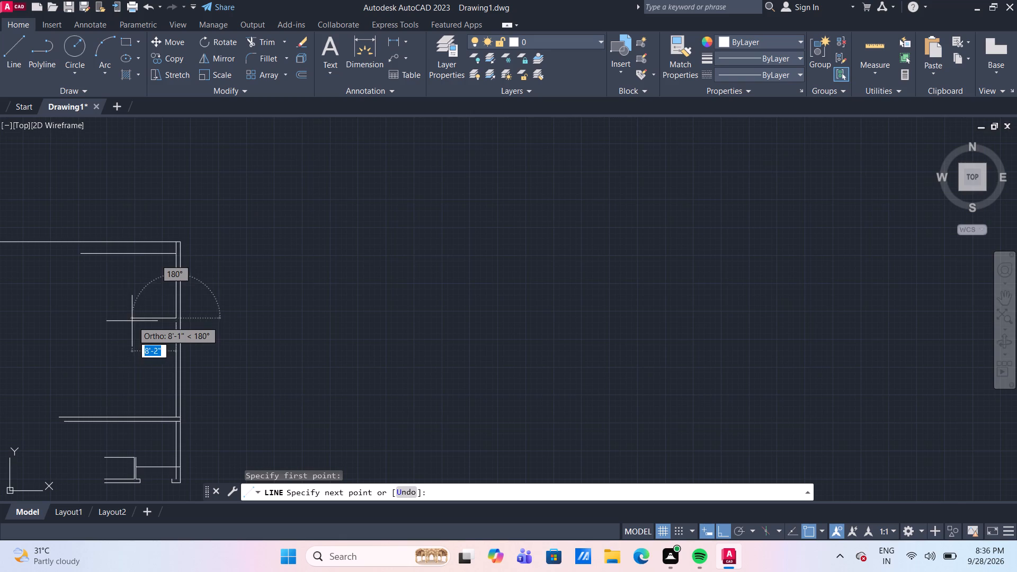
left_click(78, 317)
key("Return")
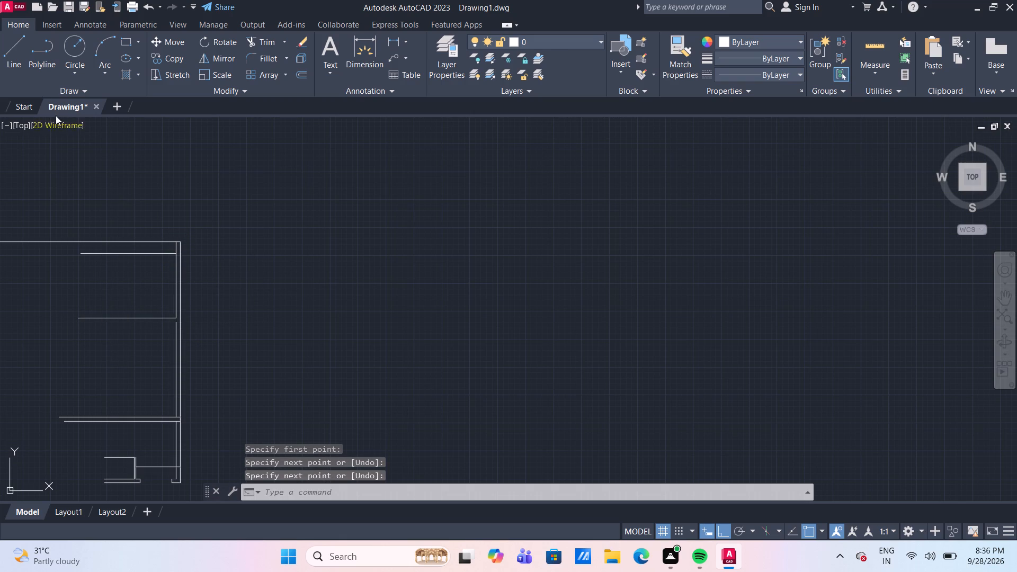
Draw a parallel horizontal line from the inner wall line's endpoint below the gap, extending somewhat past the line just above it.
left_click(17, 61)
scroll(175, 324, "up", 3)
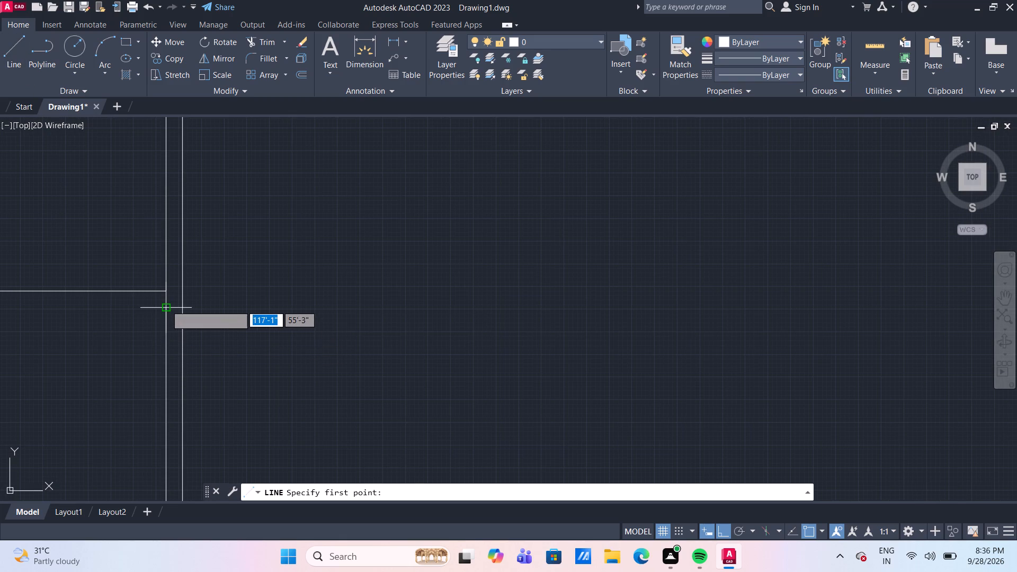
left_click(166, 305)
scroll(166, 305, "down", 3)
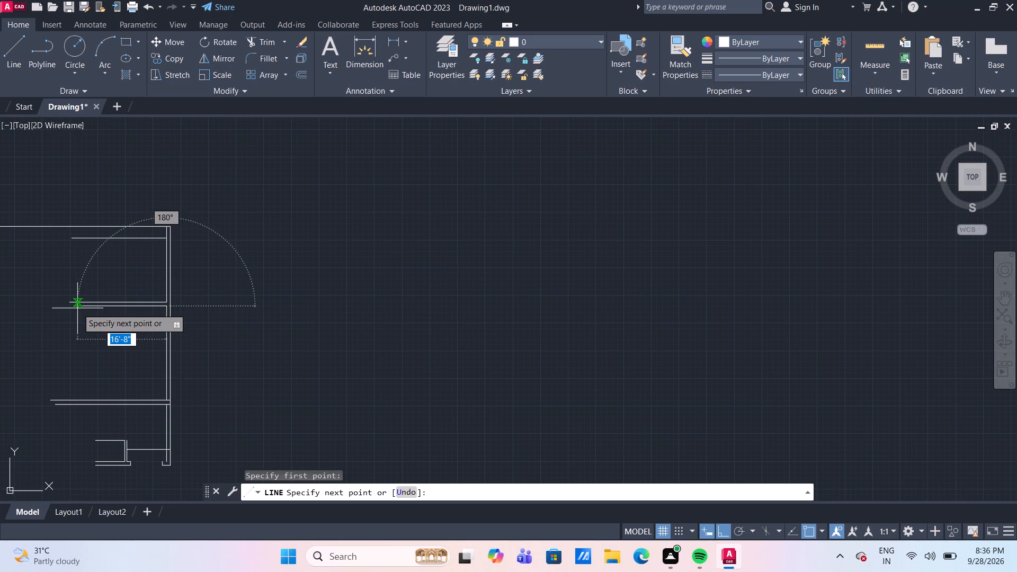
left_click(75, 308)
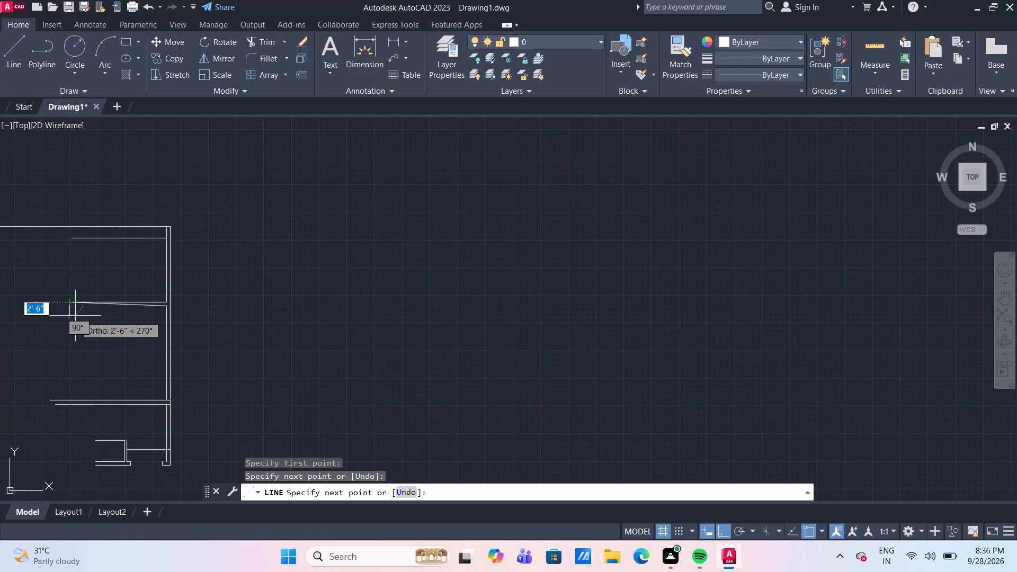
key("ctrl+z")
scroll(75, 319, "up", 2)
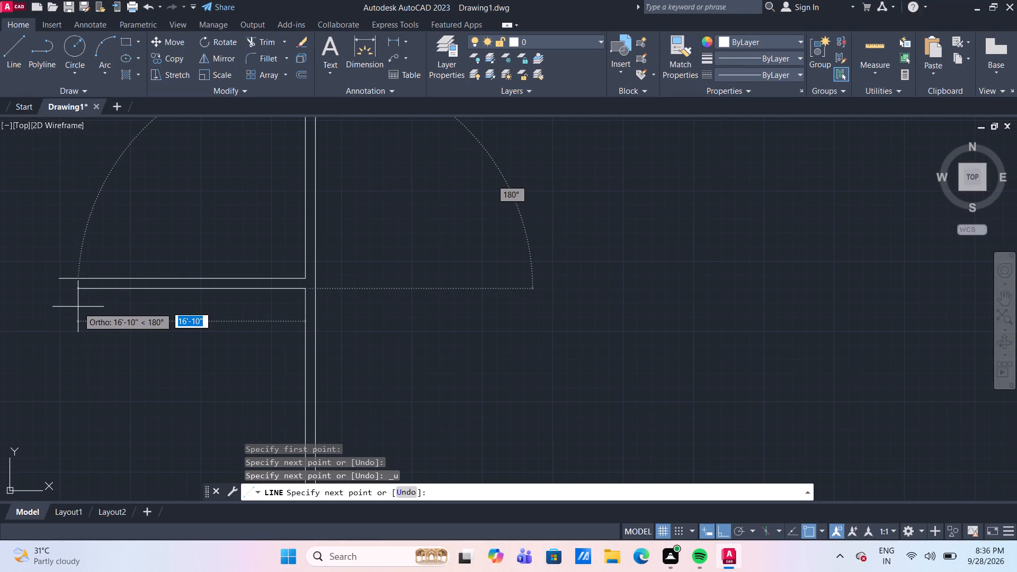
left_click(20, 293)
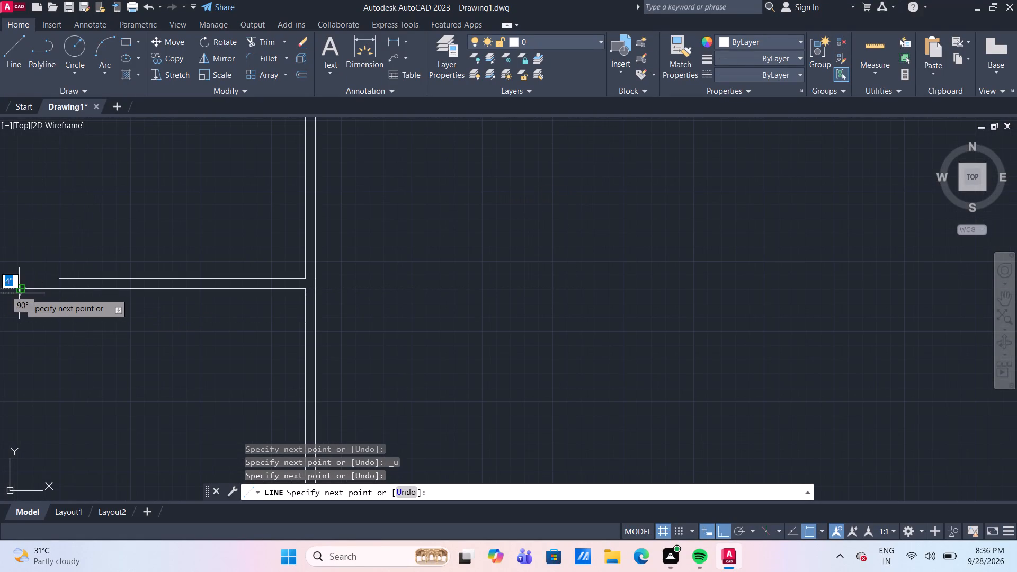
key("Return")
Close the bottom wall return with a 9" horizontal line from its short stub's upper end to the inner vertical wall line.
scroll(37, 257, "down", 3)
scroll(51, 307, "up", 2)
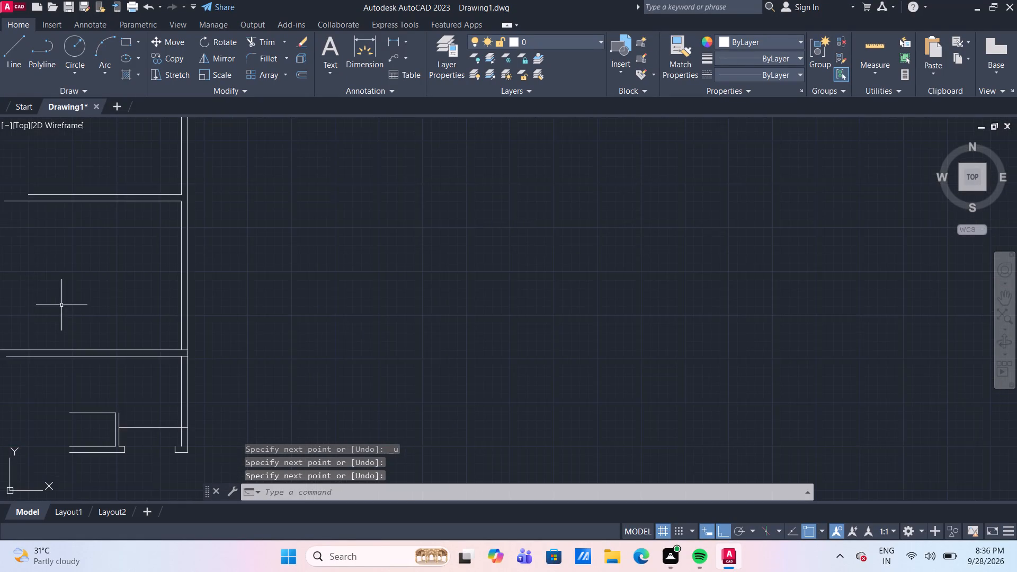
middle_click_drag(65, 305, 154, 293)
scroll(154, 293, "down", 2)
scroll(201, 378, "up", 3)
scroll(179, 317, "up", 1)
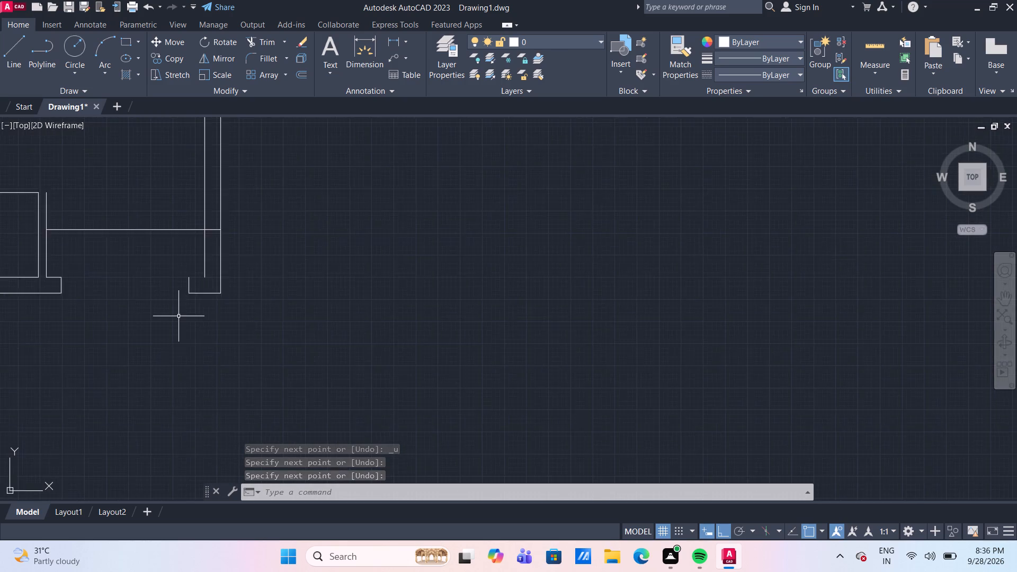
scroll(179, 316, "up", 2)
left_click(11, 52)
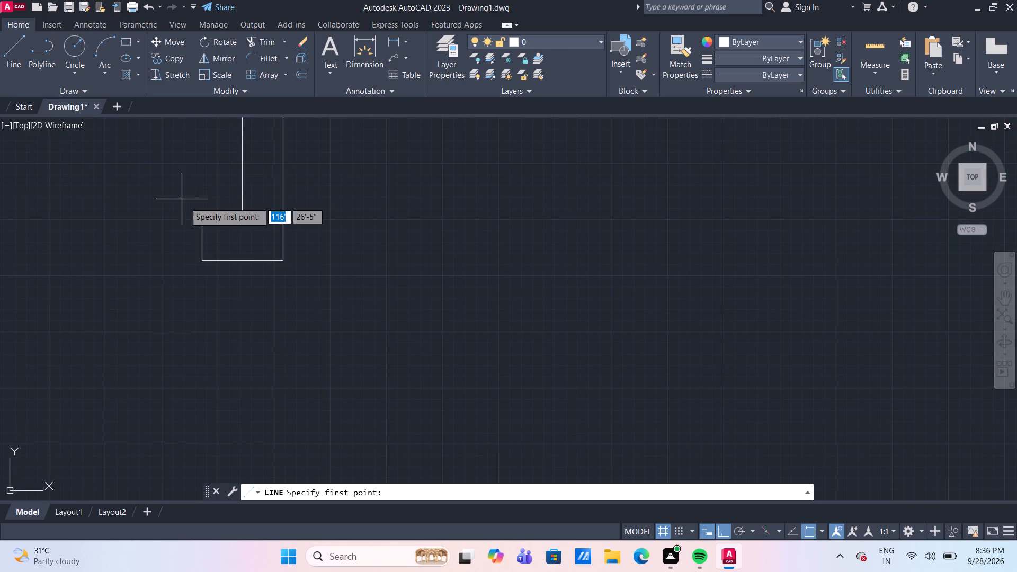
left_click(203, 220)
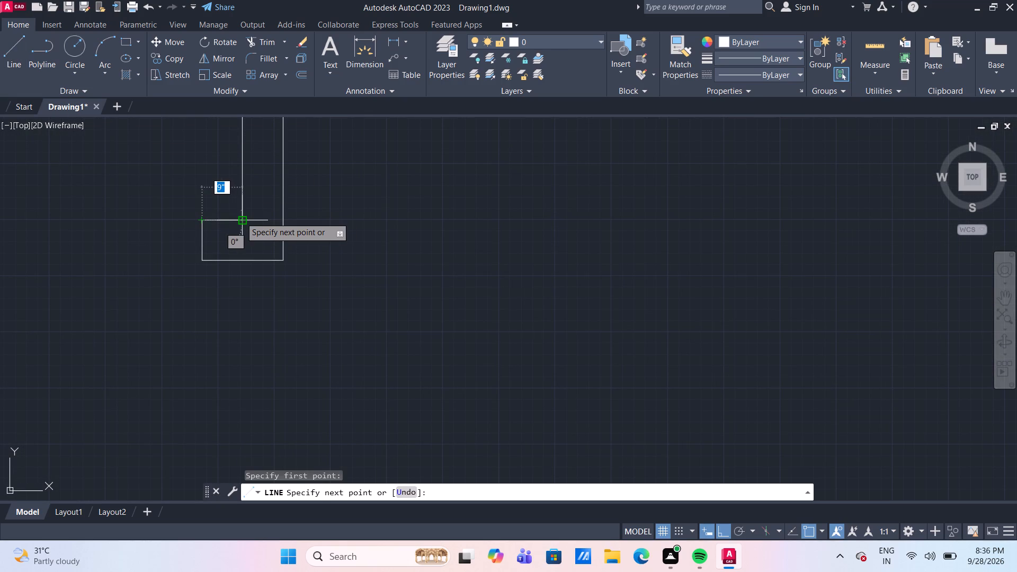
left_click(240, 217)
key("Return")
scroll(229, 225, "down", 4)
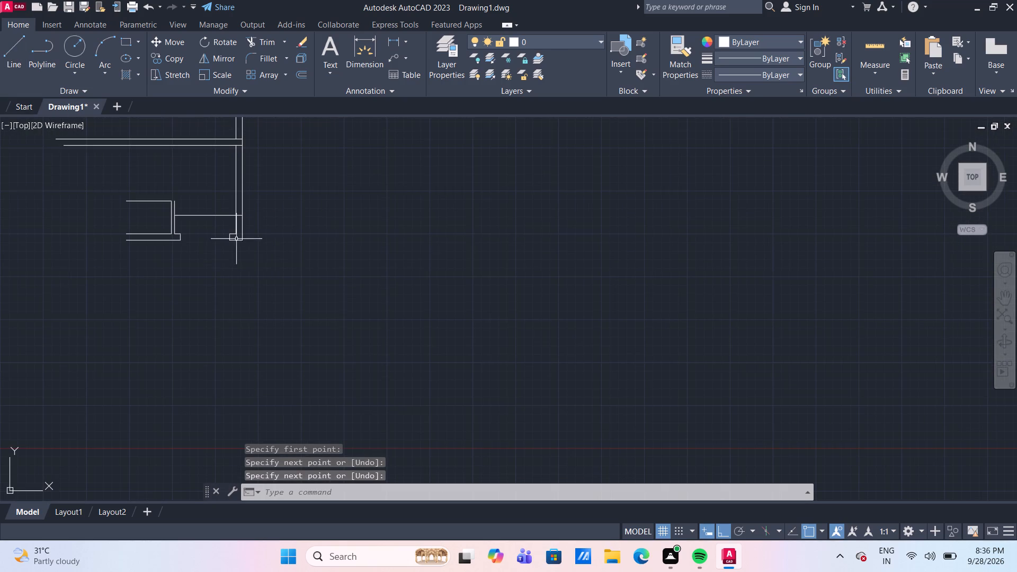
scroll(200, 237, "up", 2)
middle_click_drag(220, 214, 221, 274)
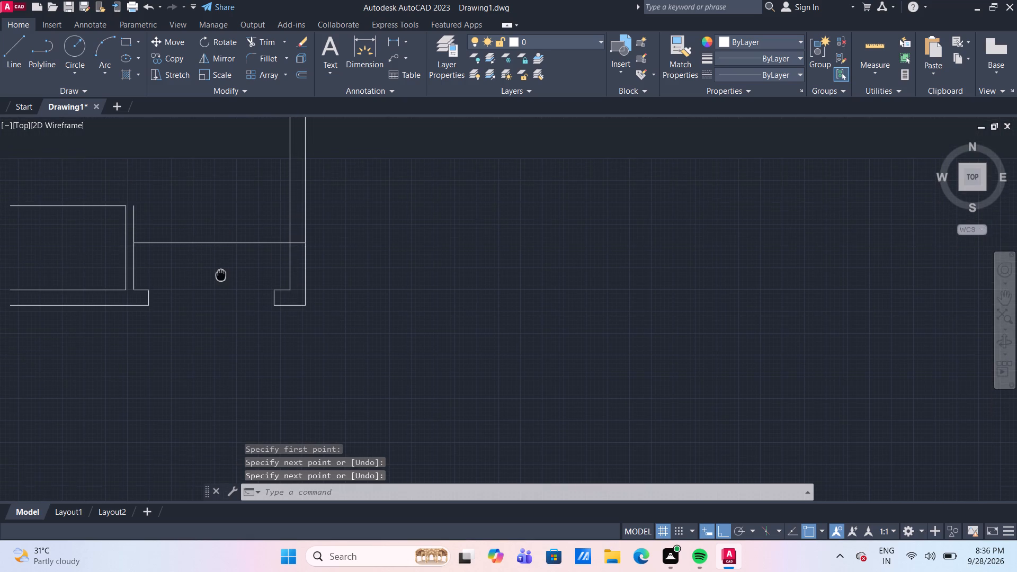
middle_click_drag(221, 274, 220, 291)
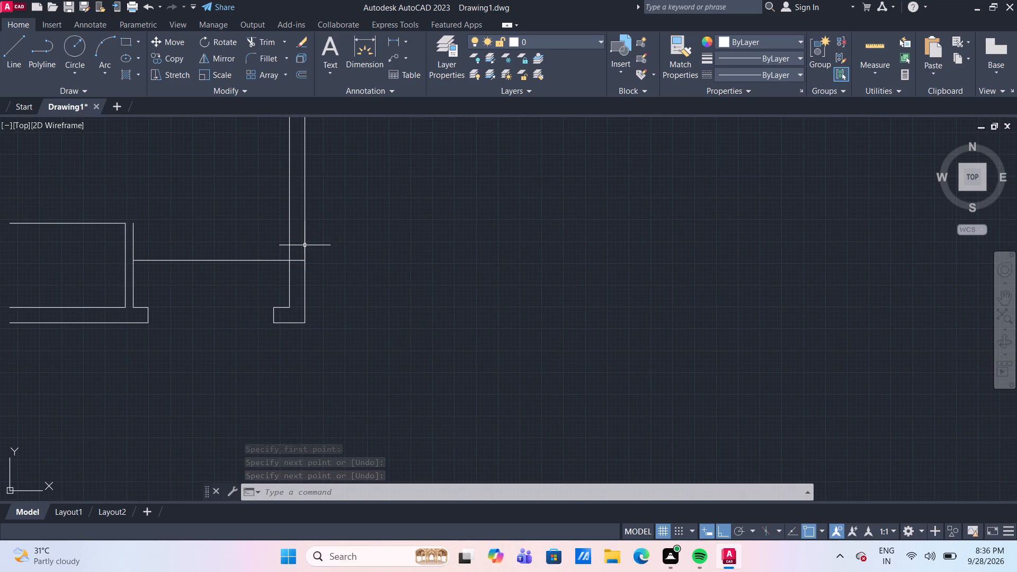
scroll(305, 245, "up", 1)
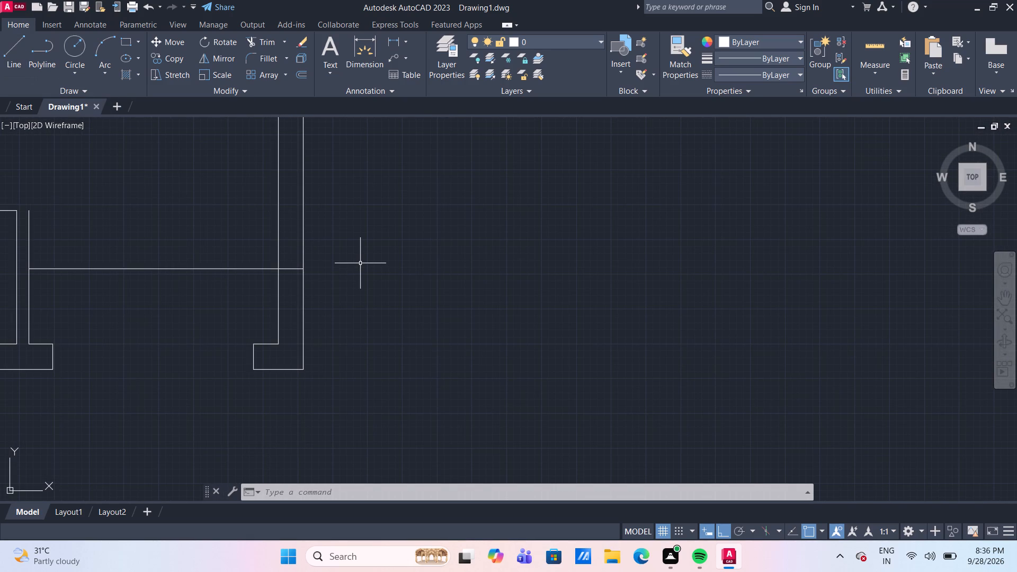
Trim the ends of the lowest horizontal line and the two partition lines above it where they cross the double vertical wall's thickness.
type("TR")
key("Return")
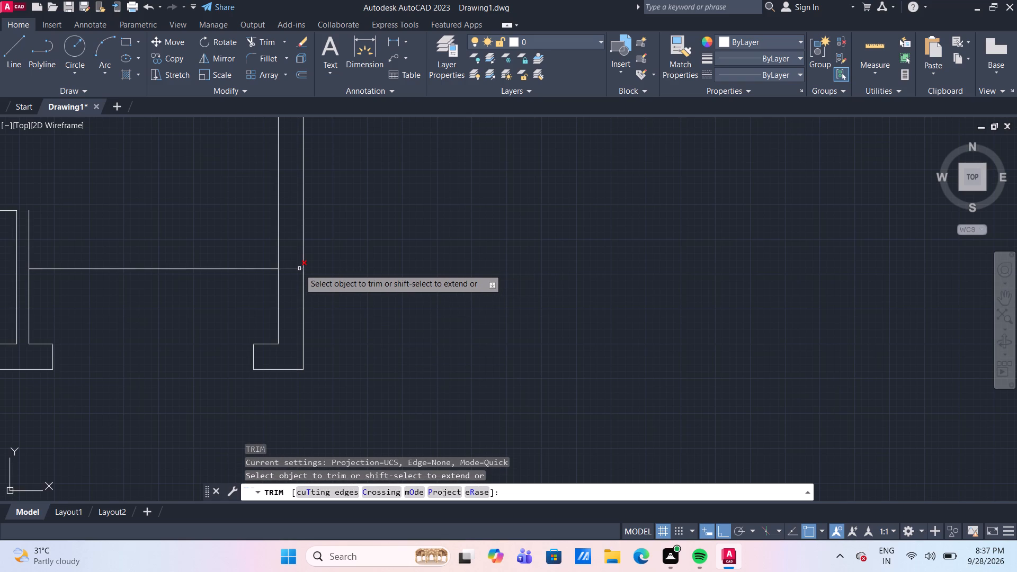
left_click(299, 269)
scroll(387, 265, "down", 2)
middle_click_drag(388, 265, 404, 334)
scroll(397, 270, "down", 1)
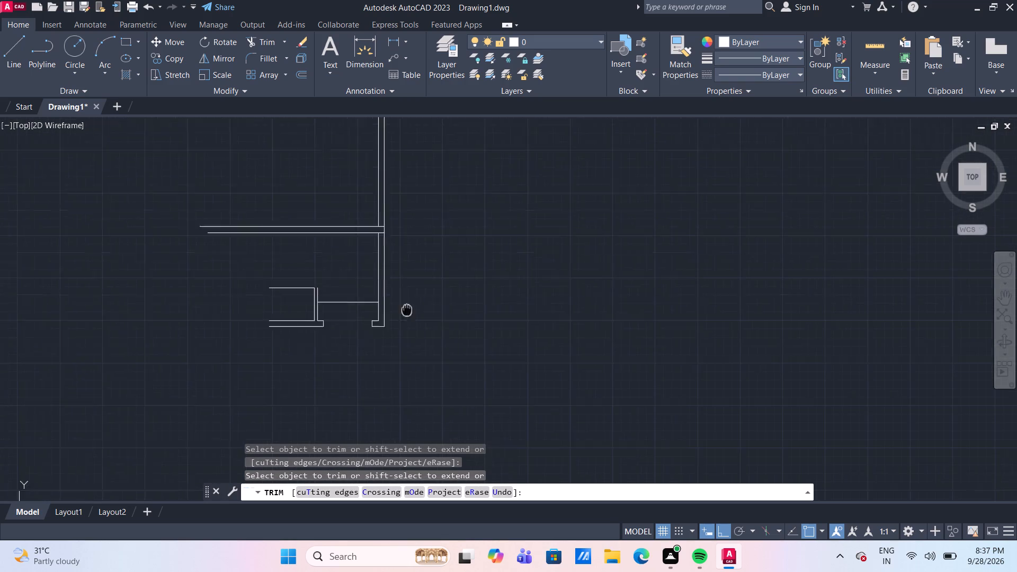
middle_click_drag(404, 334, 403, 342)
scroll(390, 272, "up", 3)
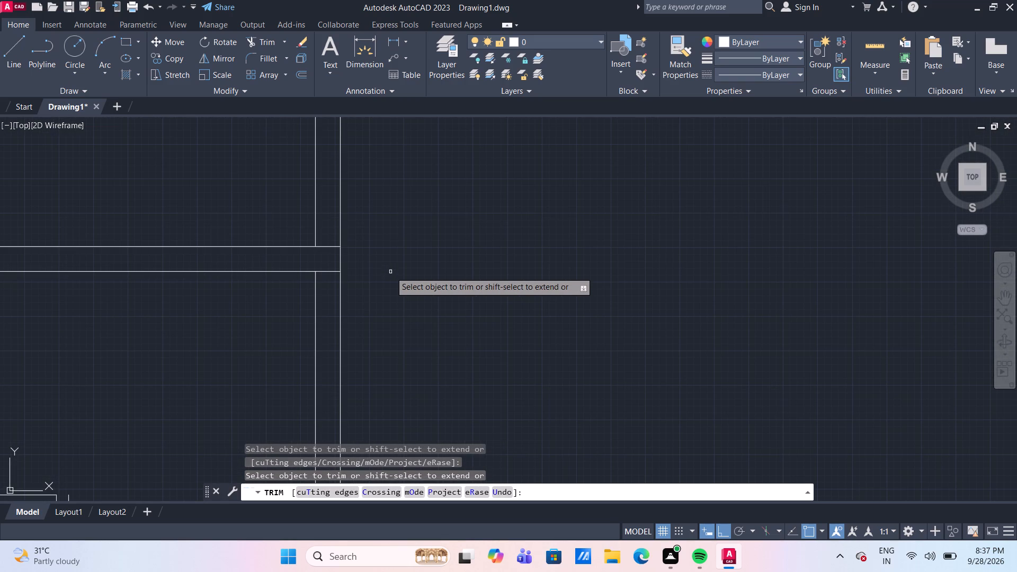
left_click(329, 272)
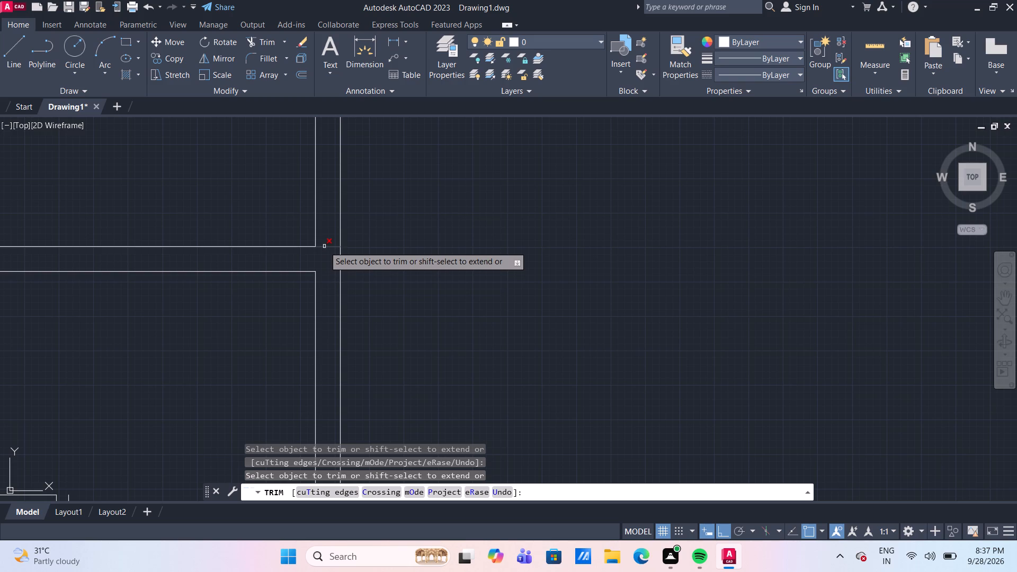
left_click(324, 246)
scroll(383, 245, "down", 4)
scroll(415, 175, "down", 1)
middle_click_drag(415, 175, 419, 240)
scroll(343, 194, "up", 3)
scroll(352, 215, "down", 3)
scroll(334, 329, "up", 2)
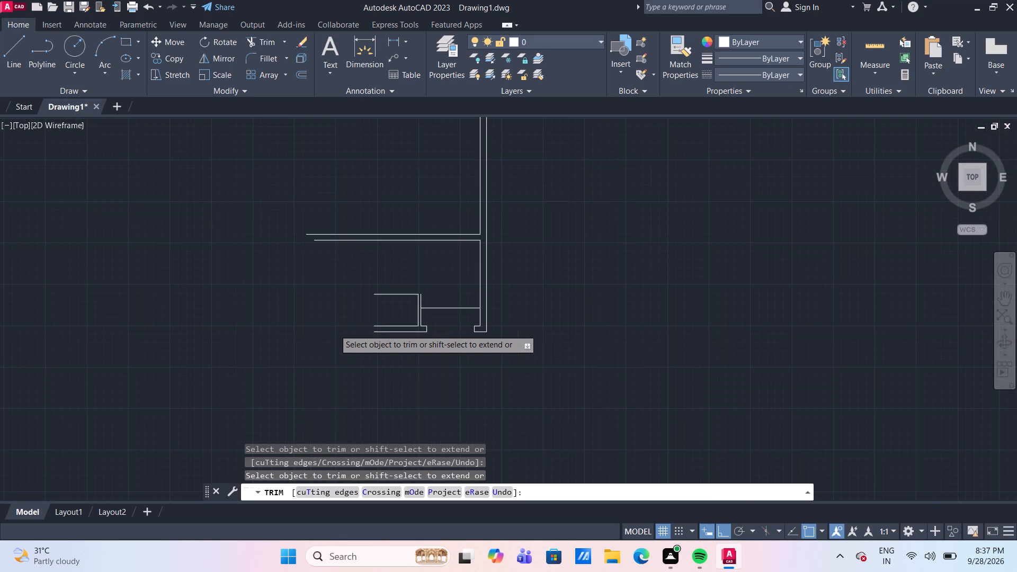
scroll(331, 310, "up", 2)
middle_click_drag(338, 286, 328, 267)
key("Escape")
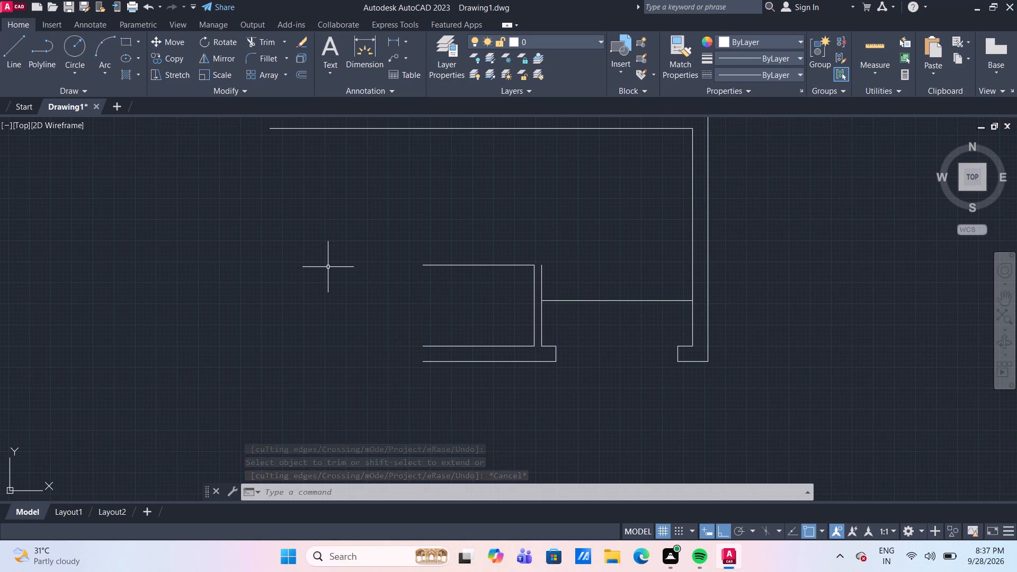
Measure the top wall line's length and its spacing from the horizontal line just below it.
scroll(328, 267, "down", 3)
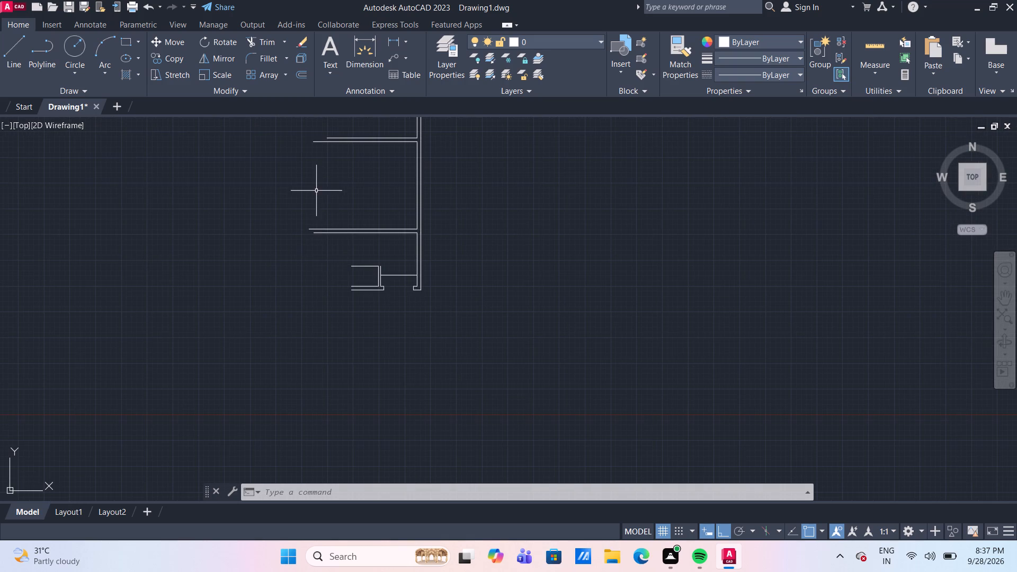
scroll(316, 193, "down", 1)
middle_click_drag(311, 179, 294, 216)
scroll(301, 168, "up", 1)
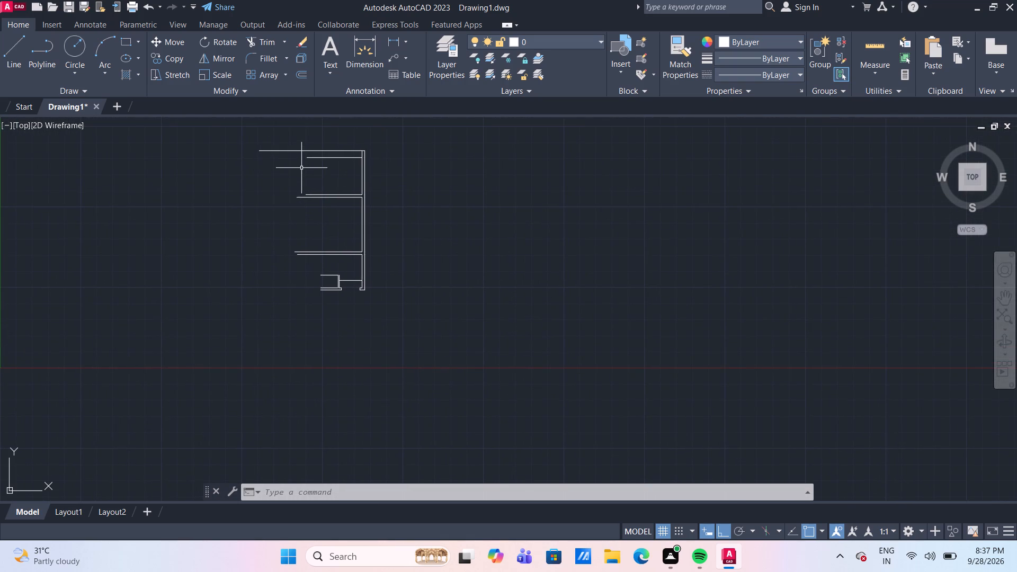
scroll(301, 168, "up", 1)
middle_click_drag(305, 175, 270, 243)
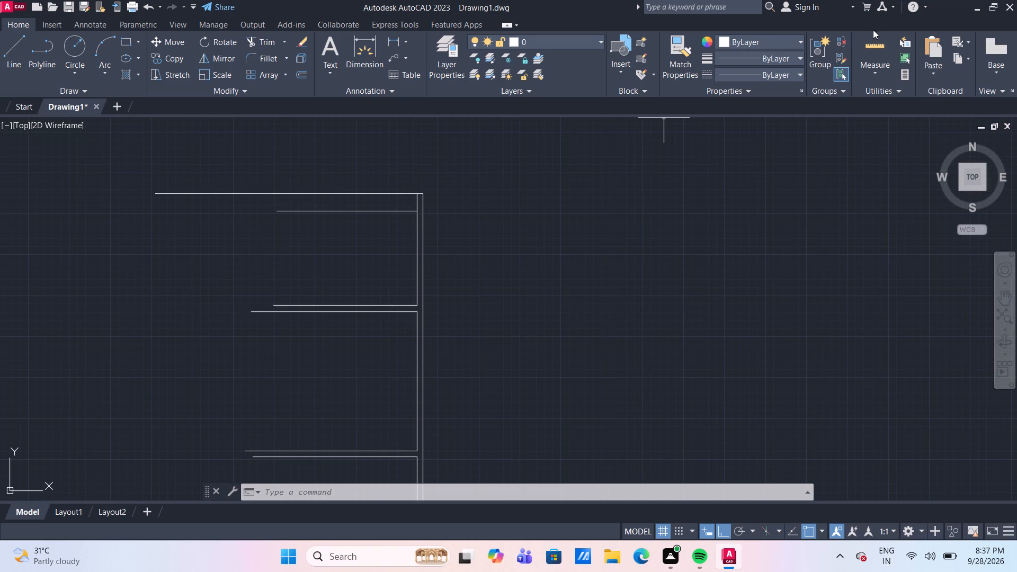
left_click(877, 48)
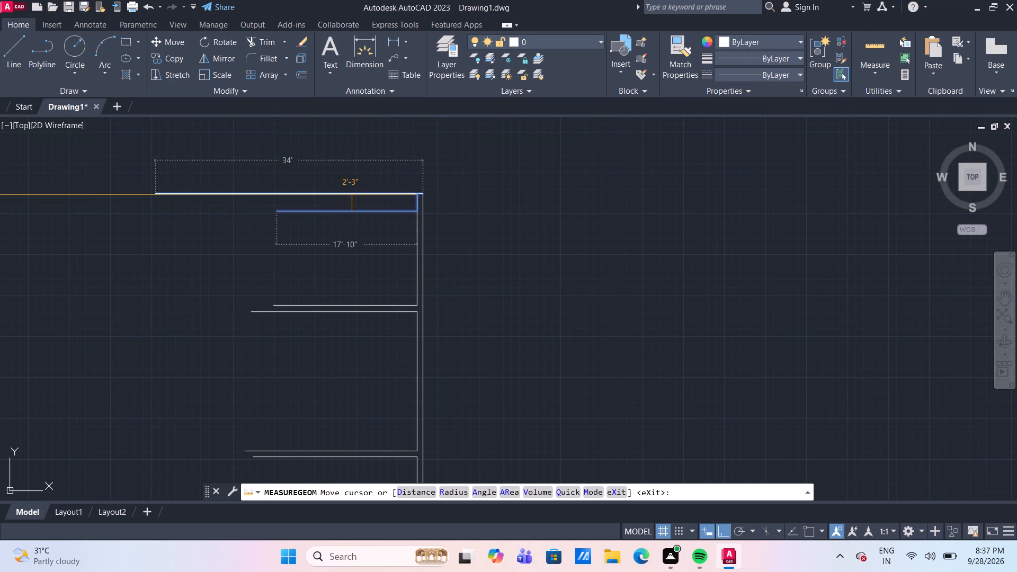
key("Escape")
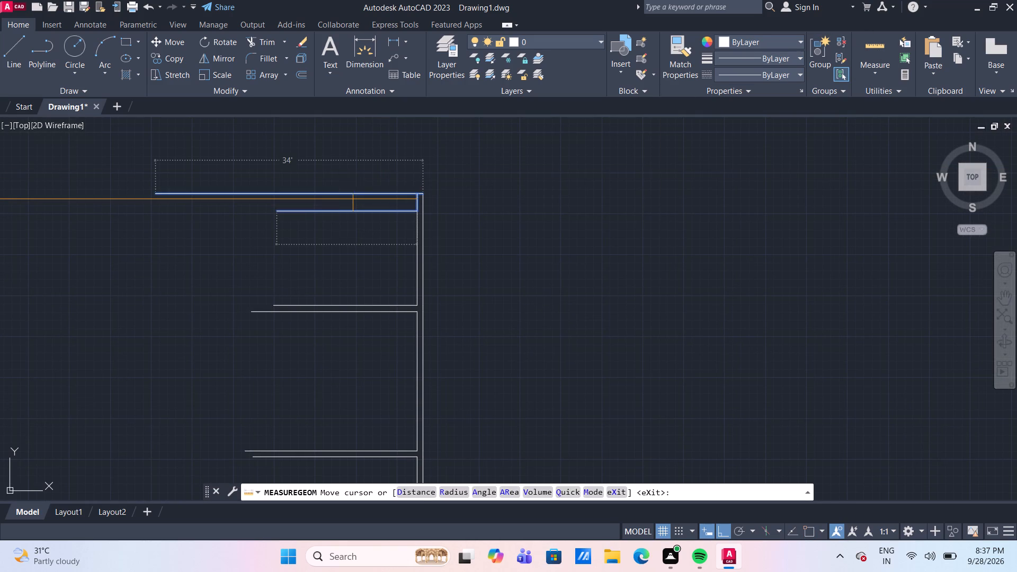
Draw a slanted line from the top wall line's free end to the free end of the bottom wall's inner line.
left_click(16, 47)
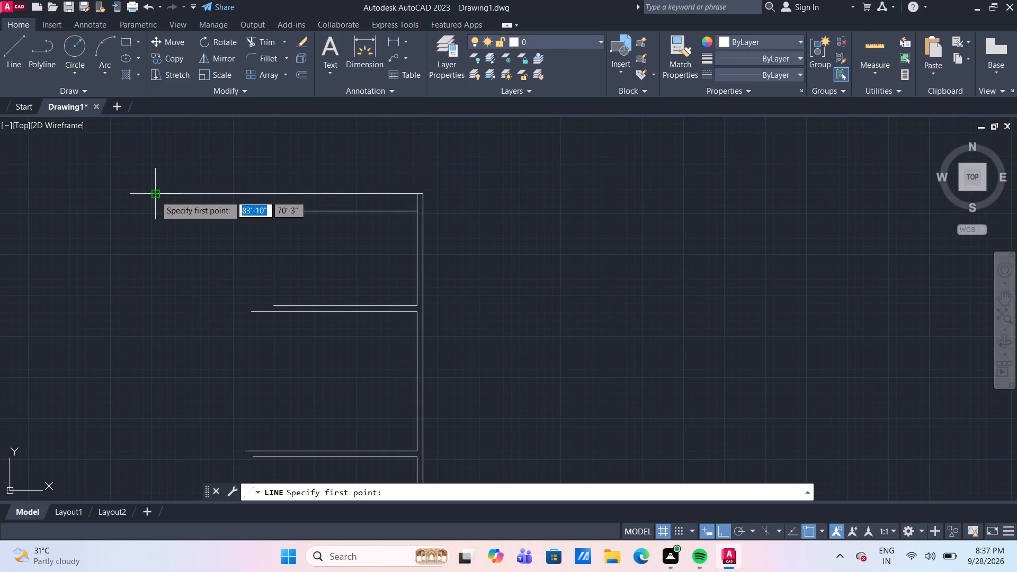
left_click(155, 195)
scroll(198, 302, "down", 3)
middle_click_drag(200, 318, 165, 199)
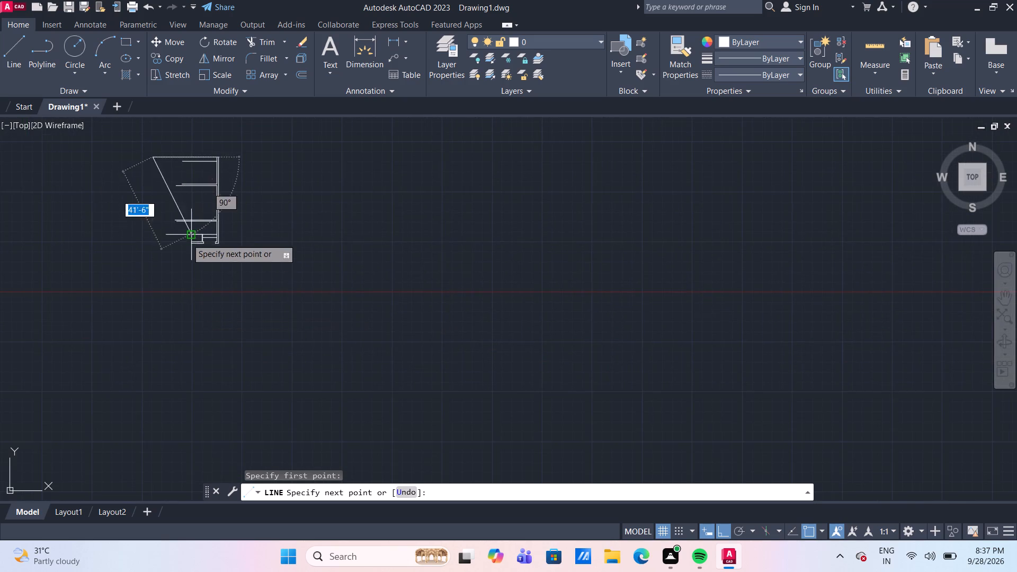
scroll(195, 242, "up", 5)
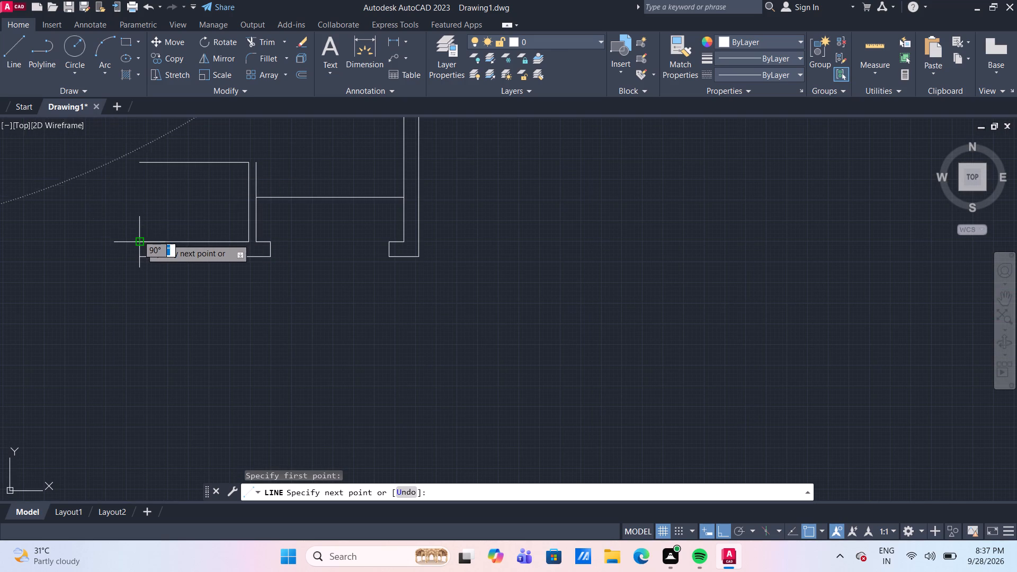
left_click(141, 242)
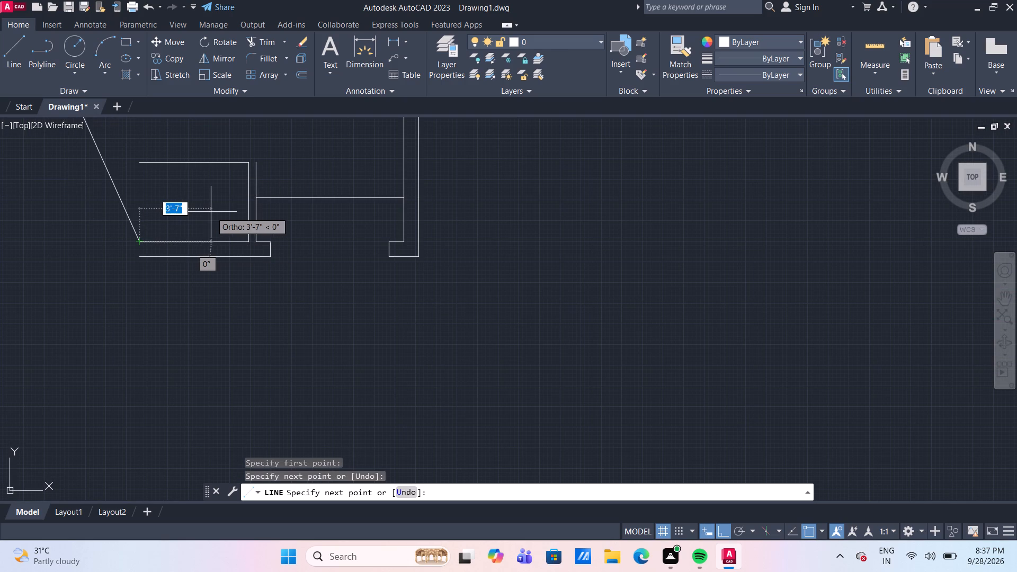
key("Return")
Offset the top wall line 9" outward, above the plan.
scroll(211, 212, "down", 2)
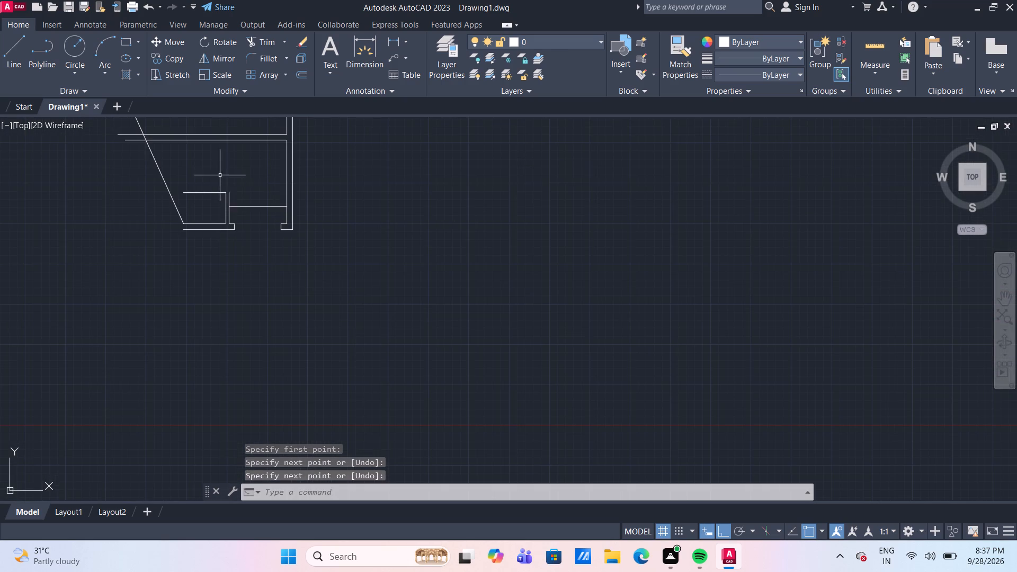
middle_click_drag(220, 176, 258, 299)
scroll(258, 300, "down", 2)
scroll(223, 205, "up", 1)
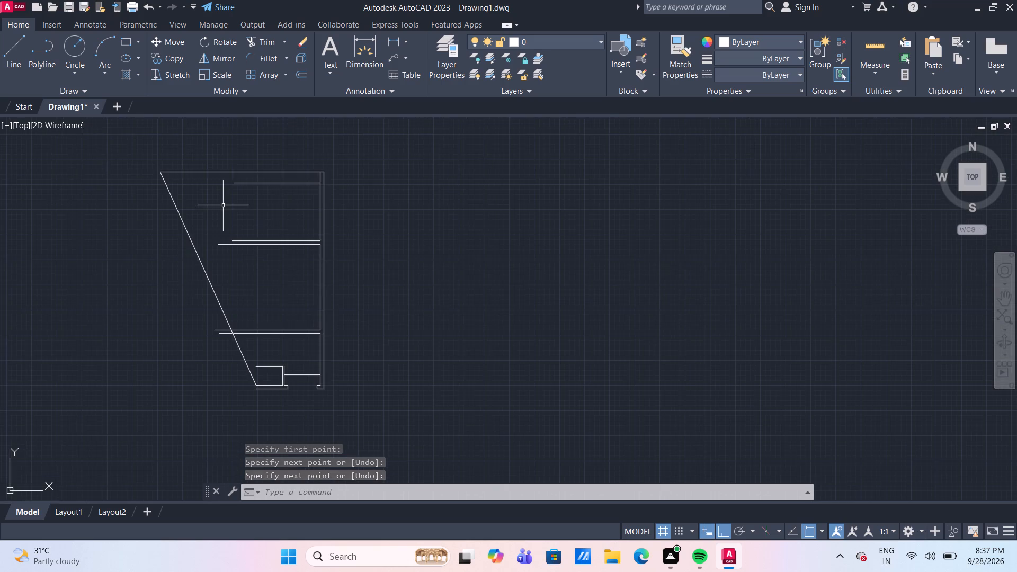
middle_click_drag(224, 210, 223, 240)
scroll(223, 240, "up", 1)
middle_click_drag(228, 237, 226, 278)
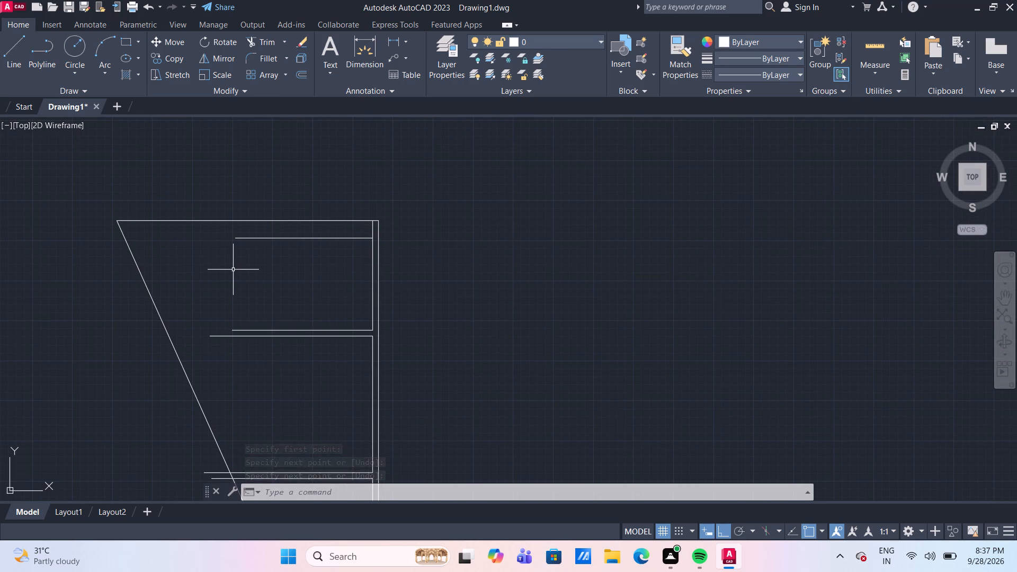
key("o")
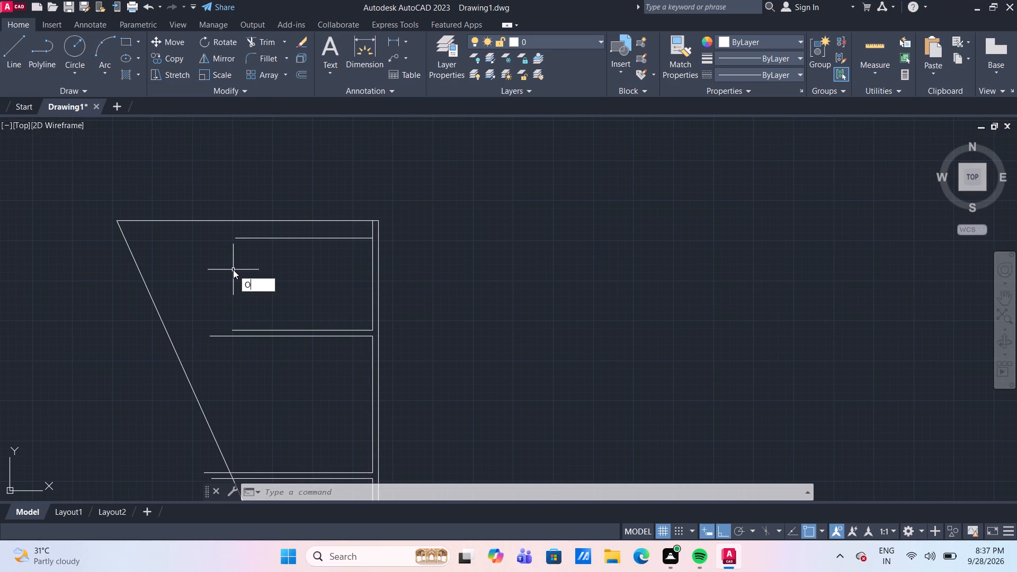
key("Return")
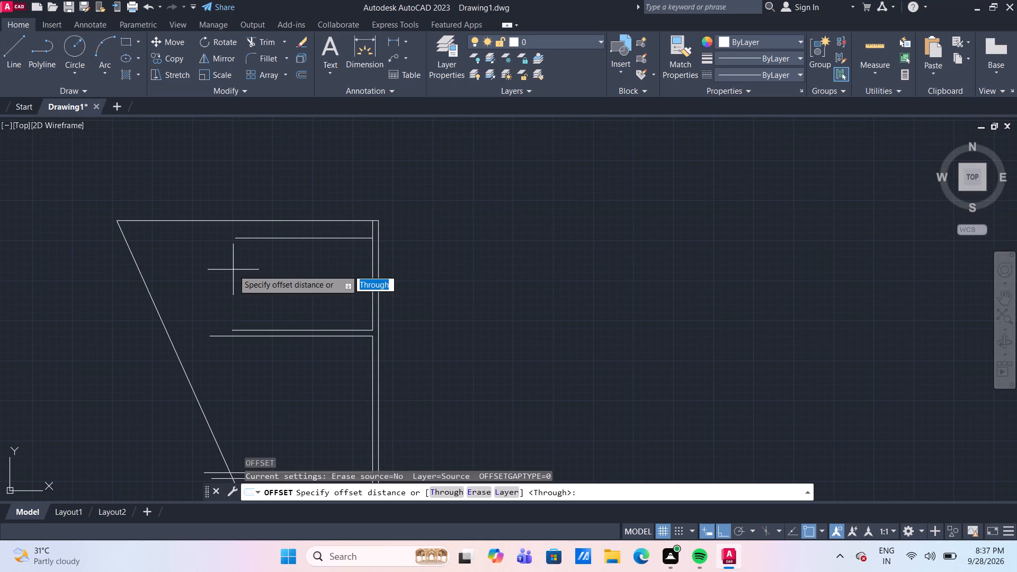
key("Return")
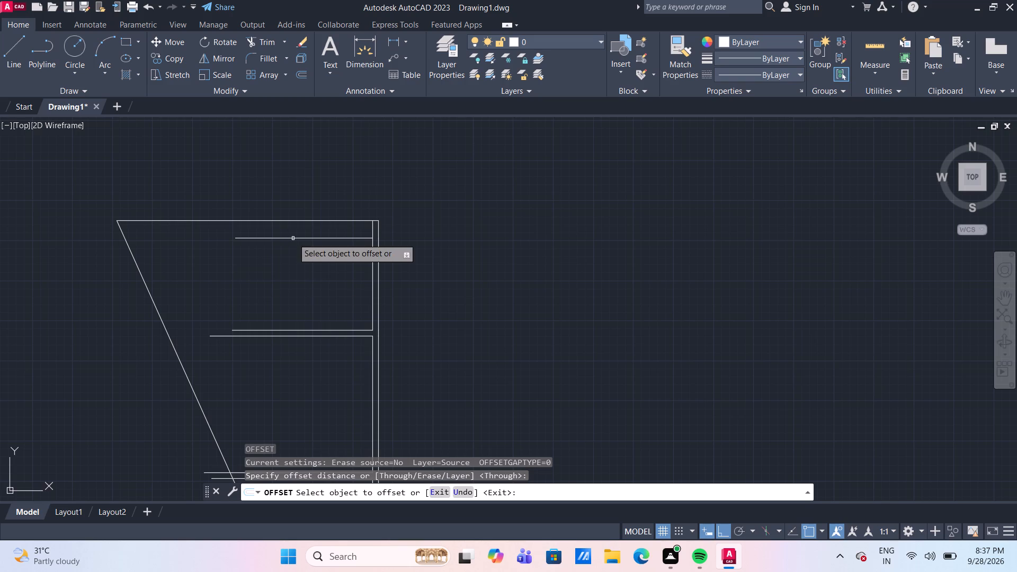
left_click(293, 221)
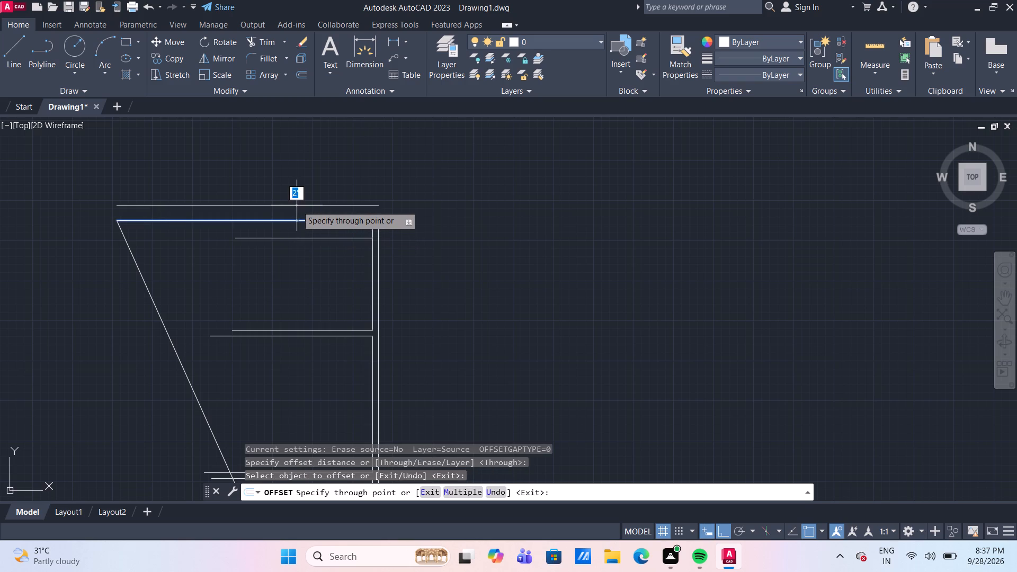
type("9\"")
key("Return")
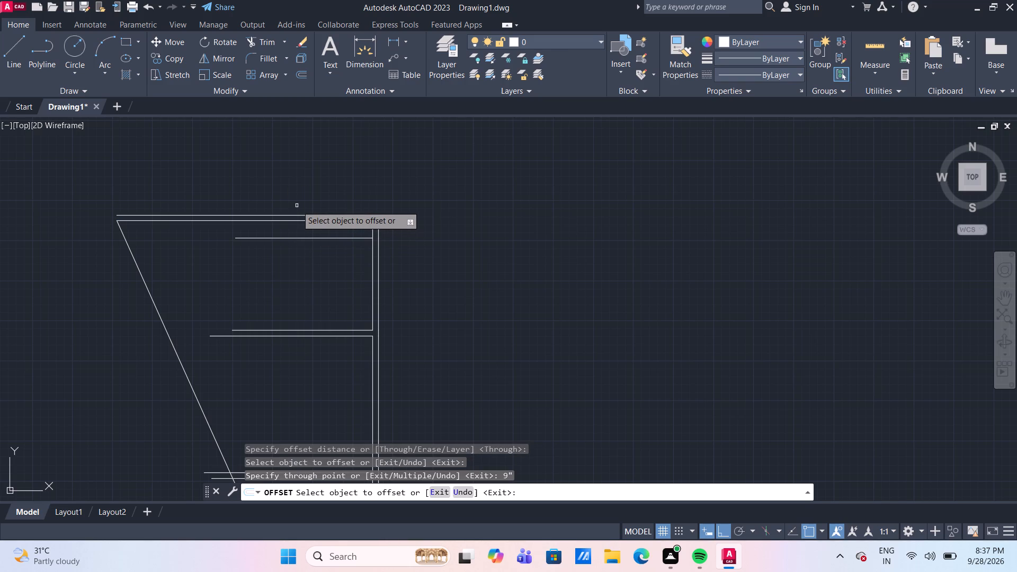
Offset the slanted wall line 9" to the outside of the plan.
left_click_drag(155, 307, 142, 310)
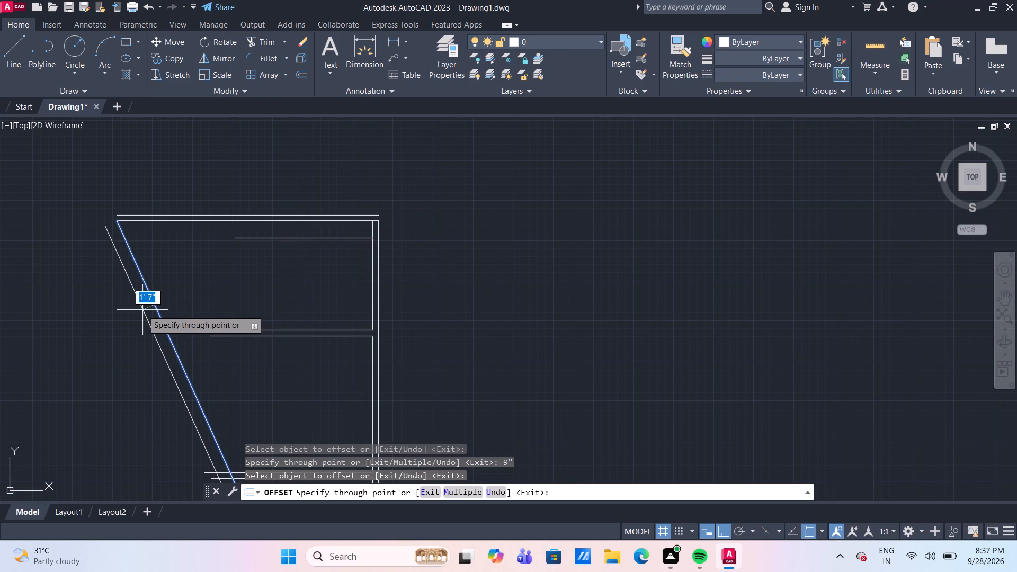
type("9\"")
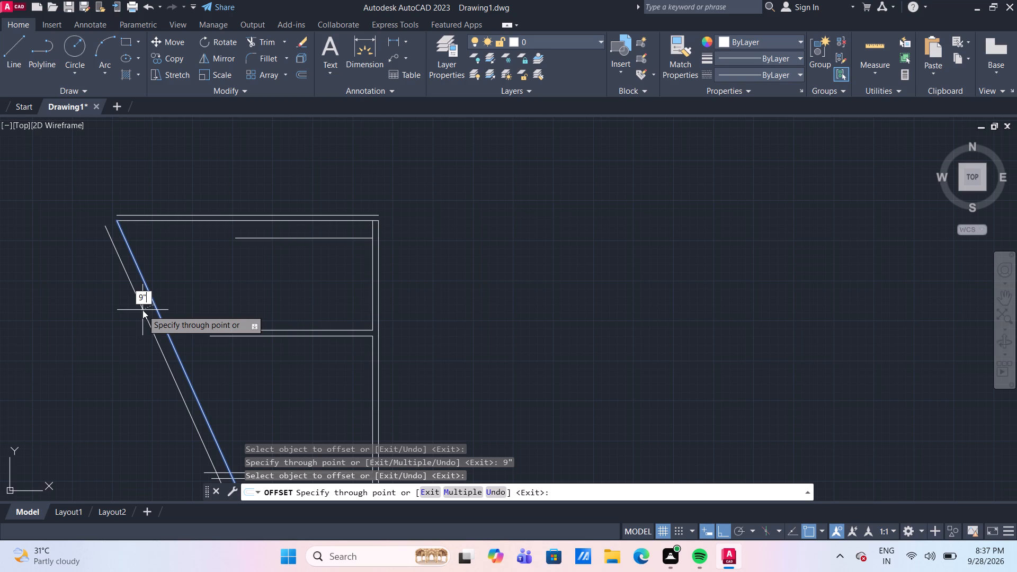
key("Return")
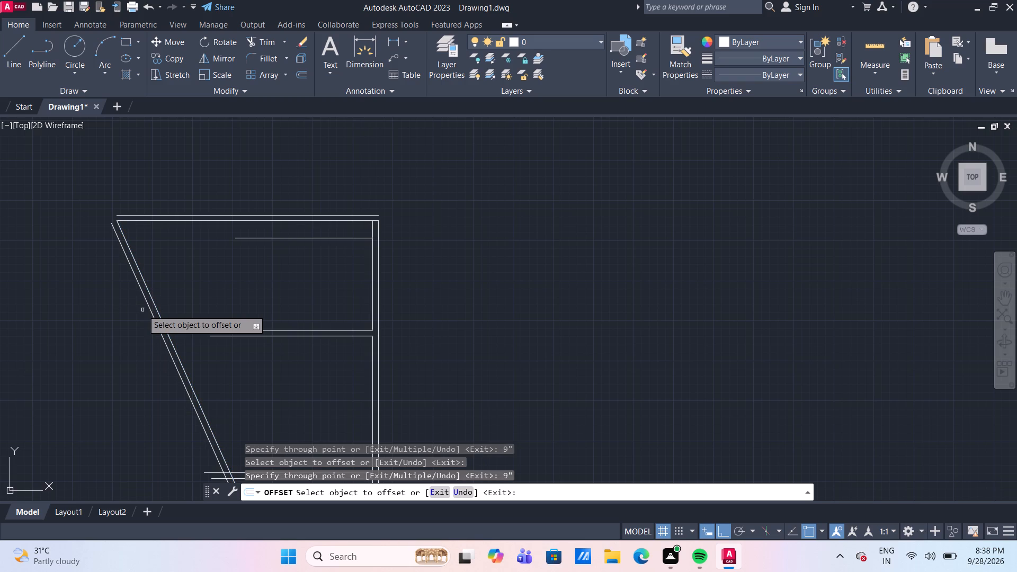
key("Escape")
Draw an L-shaped pair of lines outside the slanted wall's lower end, a short vertical leg and a longer horizontal leg below the bottom wall.
scroll(408, 235, "up", 2)
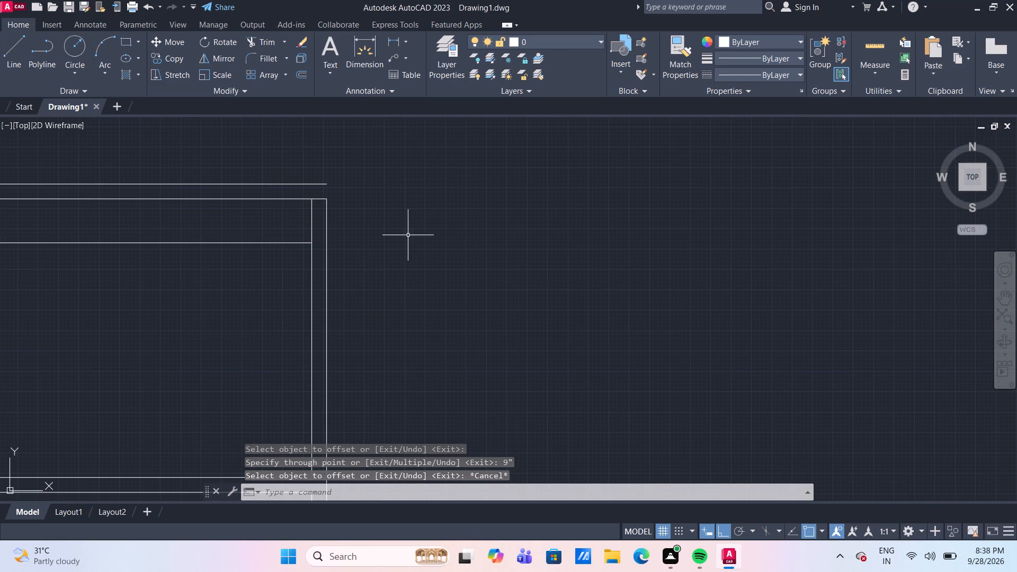
scroll(399, 237, "down", 3)
middle_click_drag(399, 308, 362, 212)
scroll(288, 342, "up", 3)
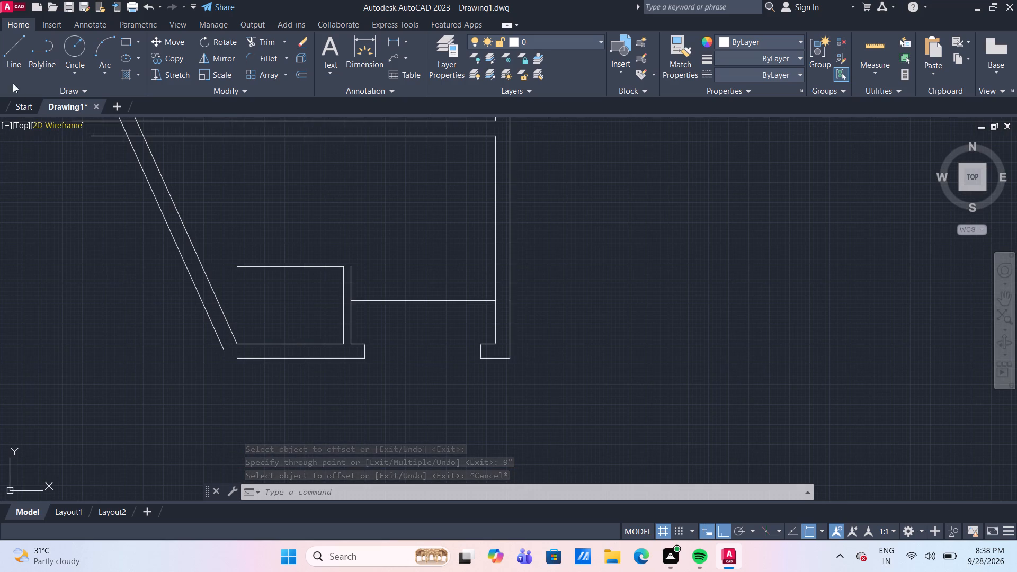
left_click_drag(11, 61, 32, 88)
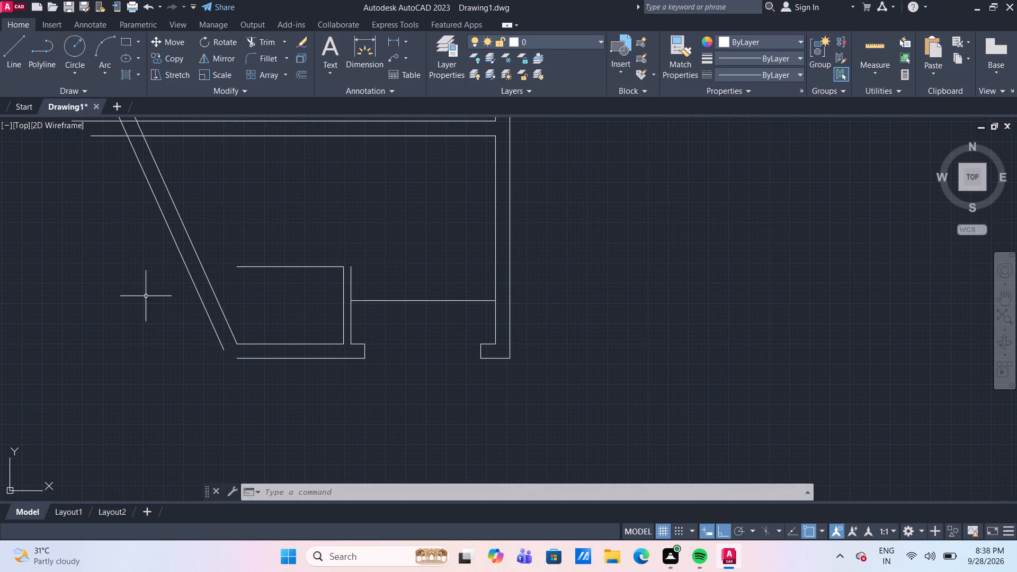
left_click_drag(19, 49, 20, 55)
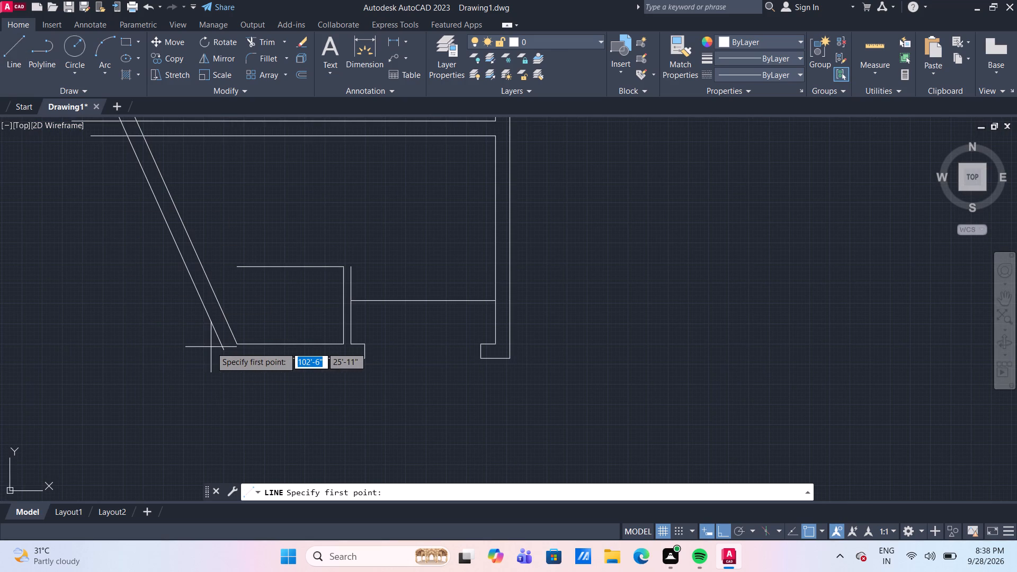
left_click(208, 344)
left_click(215, 382)
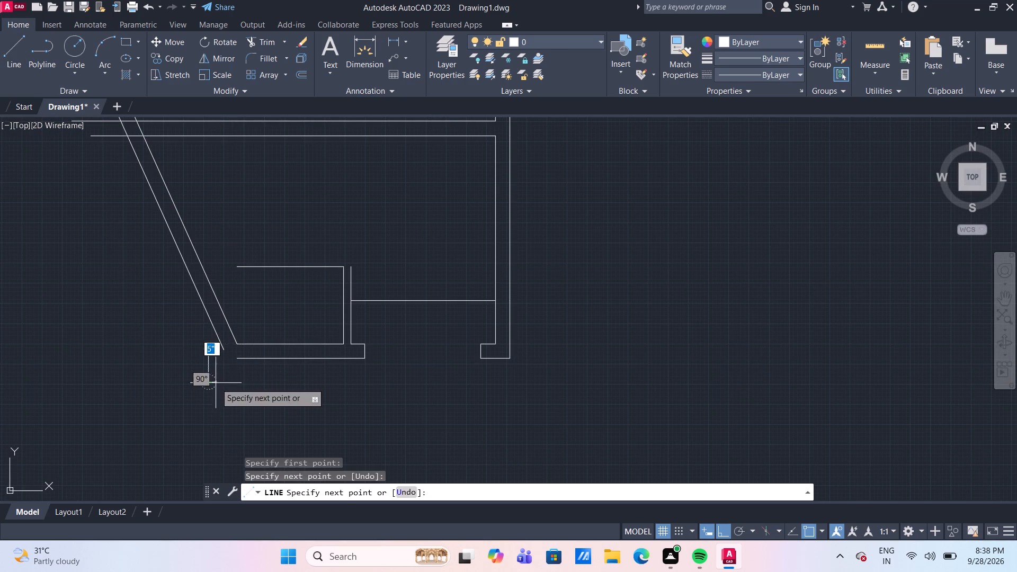
left_click(275, 377)
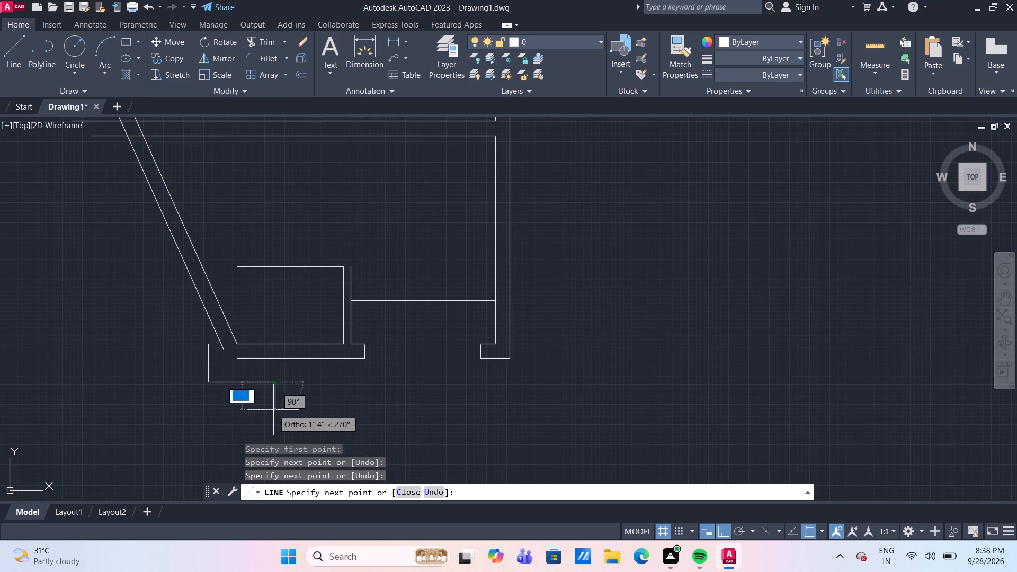
key("Escape")
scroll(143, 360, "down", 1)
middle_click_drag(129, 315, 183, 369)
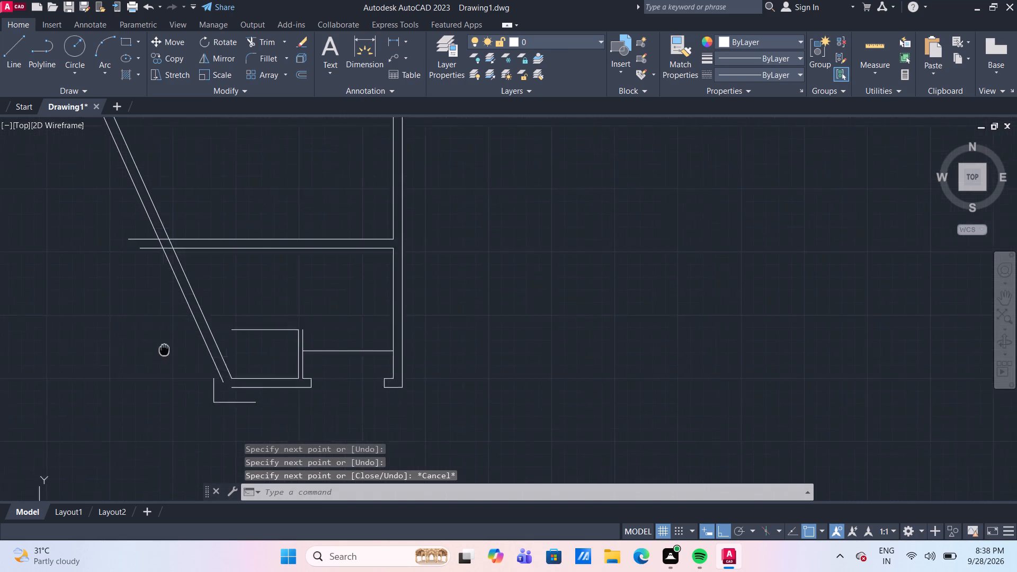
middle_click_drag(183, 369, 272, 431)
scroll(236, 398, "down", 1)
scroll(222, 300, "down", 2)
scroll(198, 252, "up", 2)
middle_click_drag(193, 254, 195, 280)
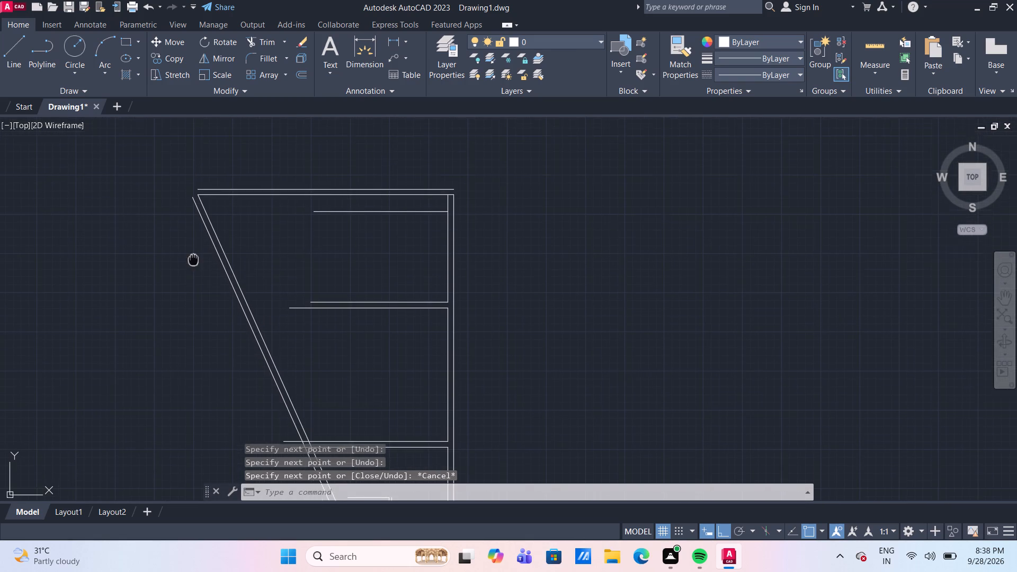
Draw an L-shaped pair of lines outside the plan's upper slanted corner, a vertical leg and a horizontal leg about 8'-6" long.
middle_click_drag(195, 280, 193, 317)
left_click(19, 53)
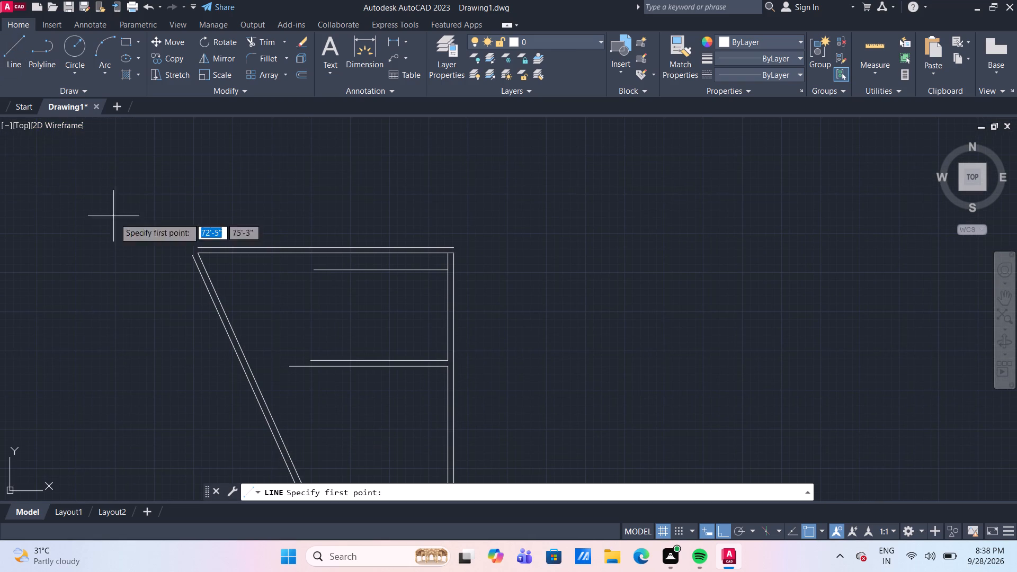
left_click_drag(157, 285, 156, 272)
left_click(151, 221)
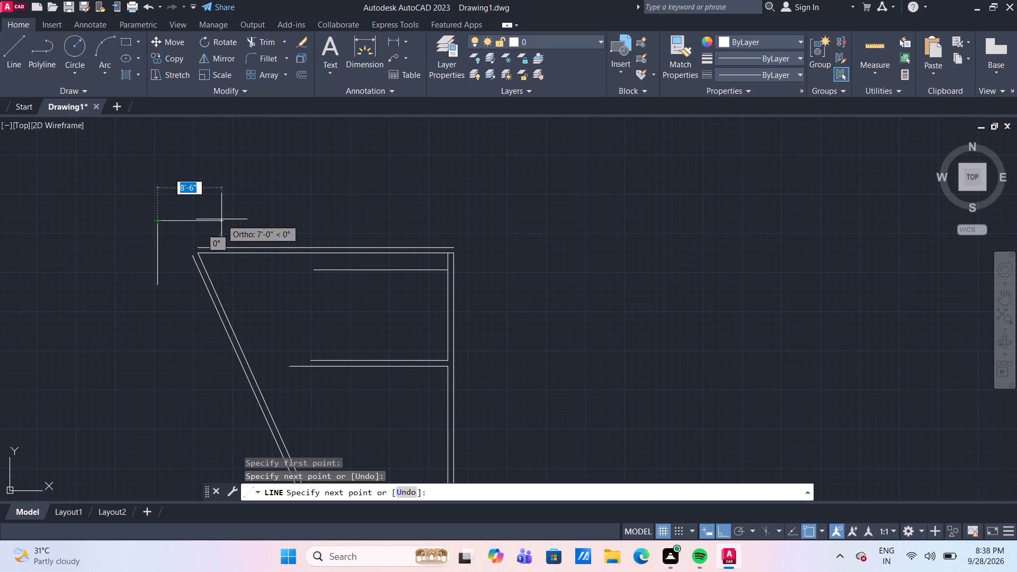
left_click(221, 219)
key("Escape")
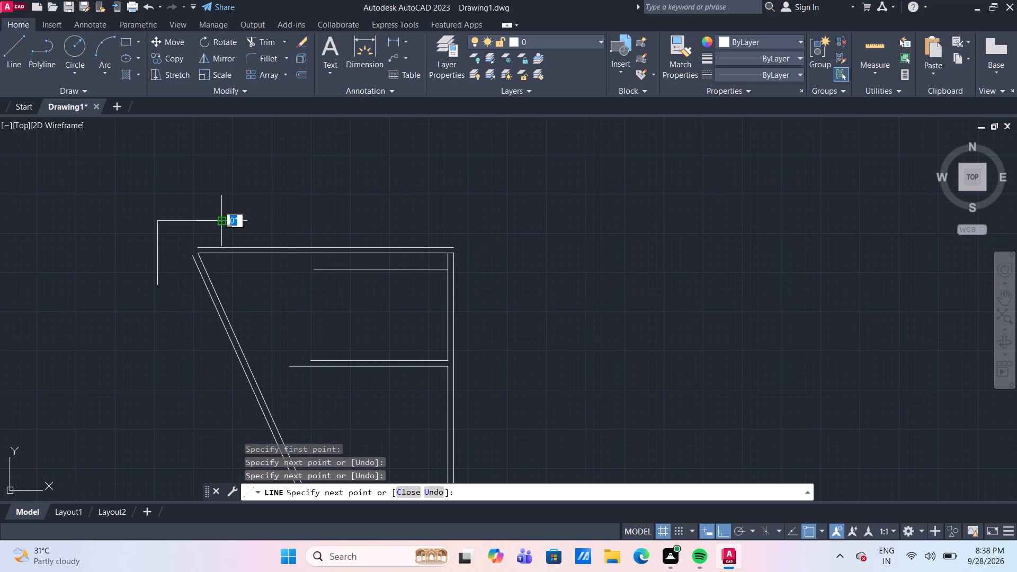
Extend the outer slanted wall line up to the L-shaped lines and the outer top wall line to meet the slanted line.
type("TR")
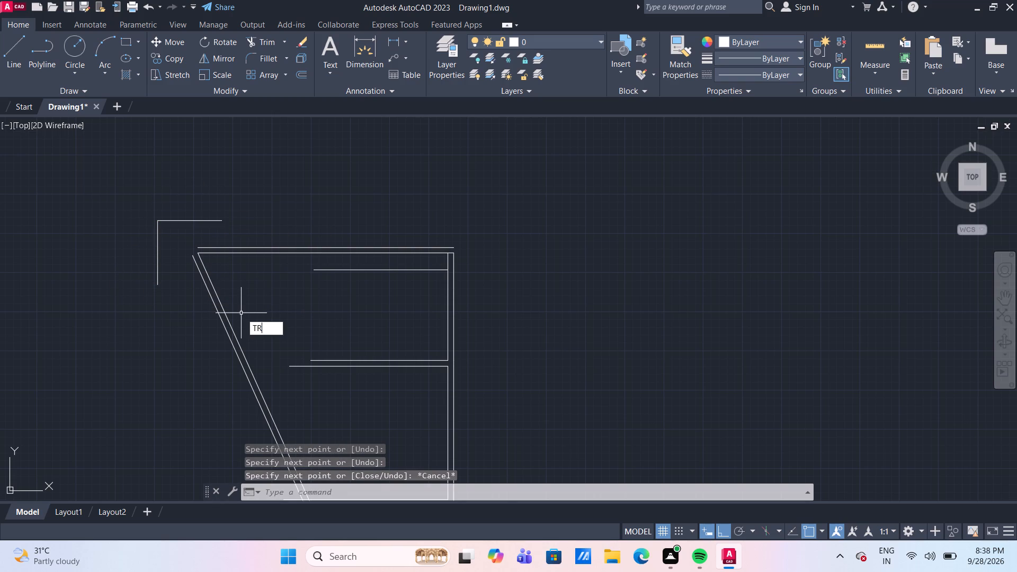
key("Return")
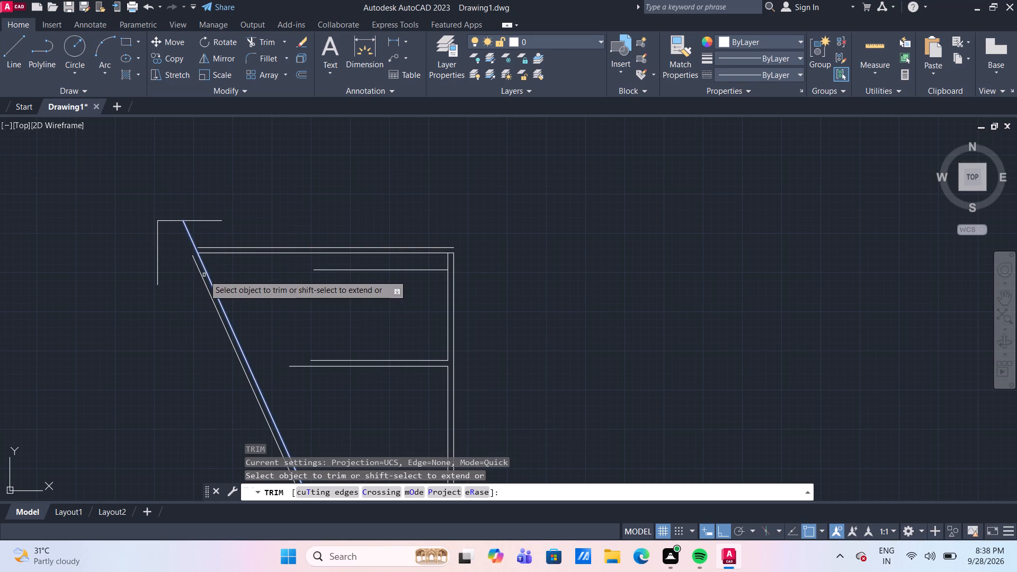
left_click(202, 275, "shift")
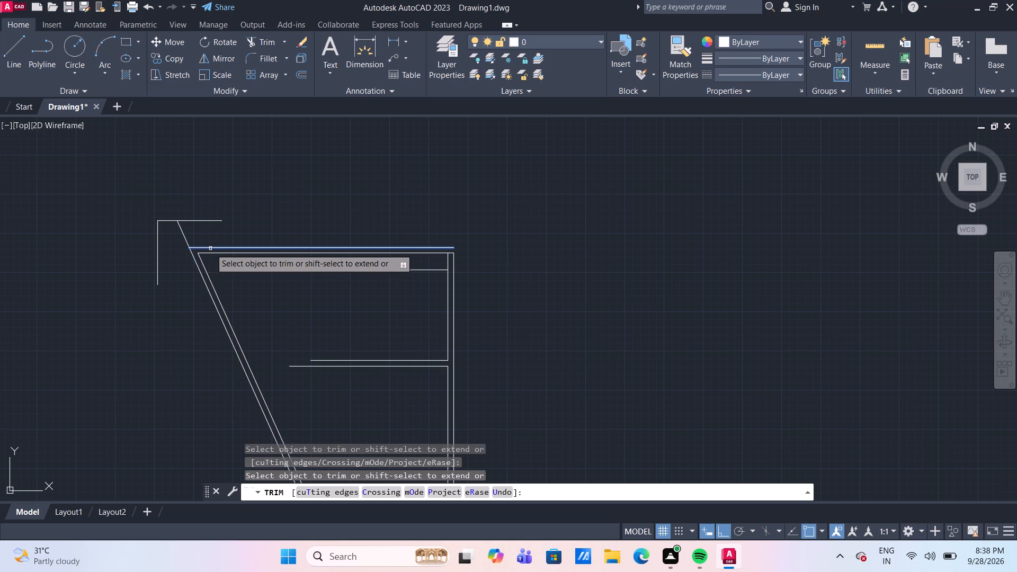
left_click(210, 248, "shift")
Extend the outer bottom wall line to the lower L-shaped lines and the outer slanted line down to meet the bottom line.
scroll(219, 269, "down", 4)
scroll(253, 326, "up", 4)
scroll(224, 271, "up", 2)
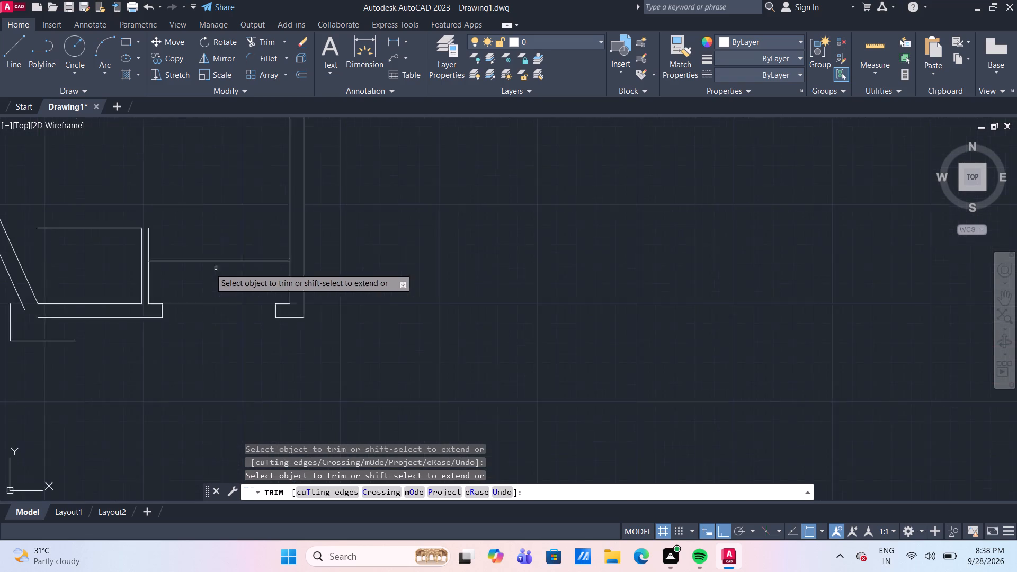
scroll(207, 269, "up", 1)
middle_click_drag(91, 329, 190, 326)
middle_click_drag(70, 347, 124, 348)
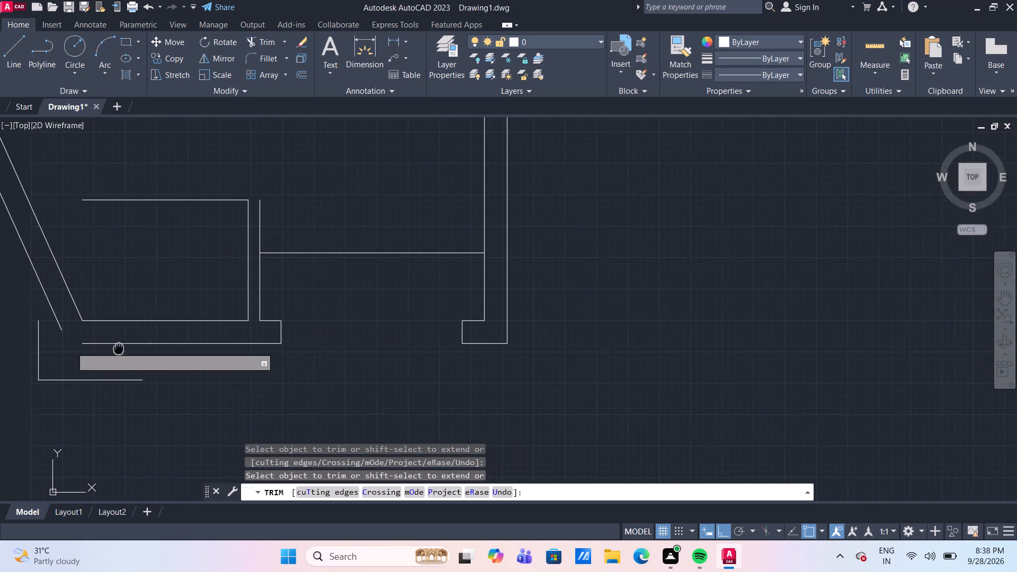
middle_click_drag(124, 348, 140, 352)
left_click(136, 346, "shift")
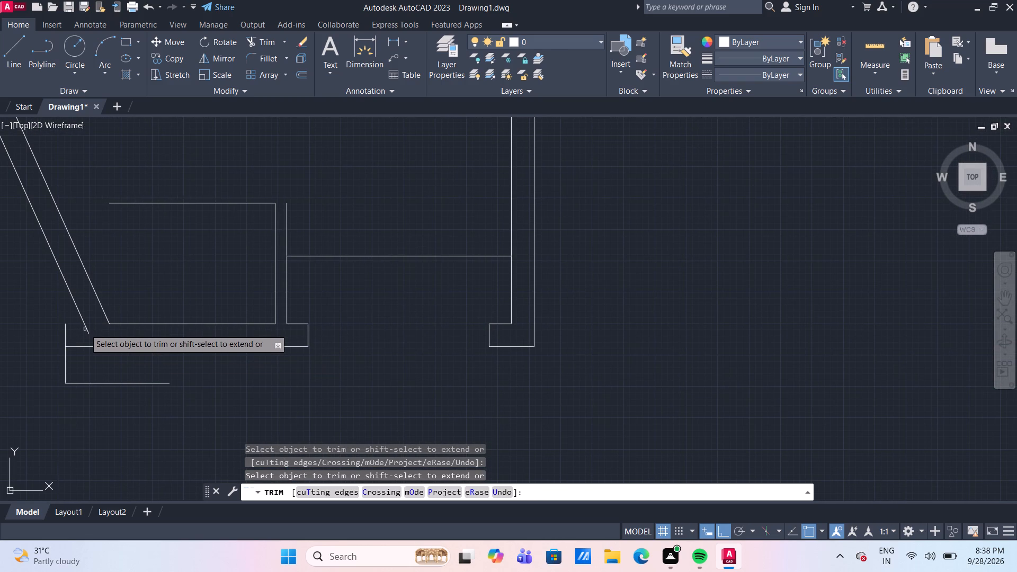
left_click(87, 330, "shift")
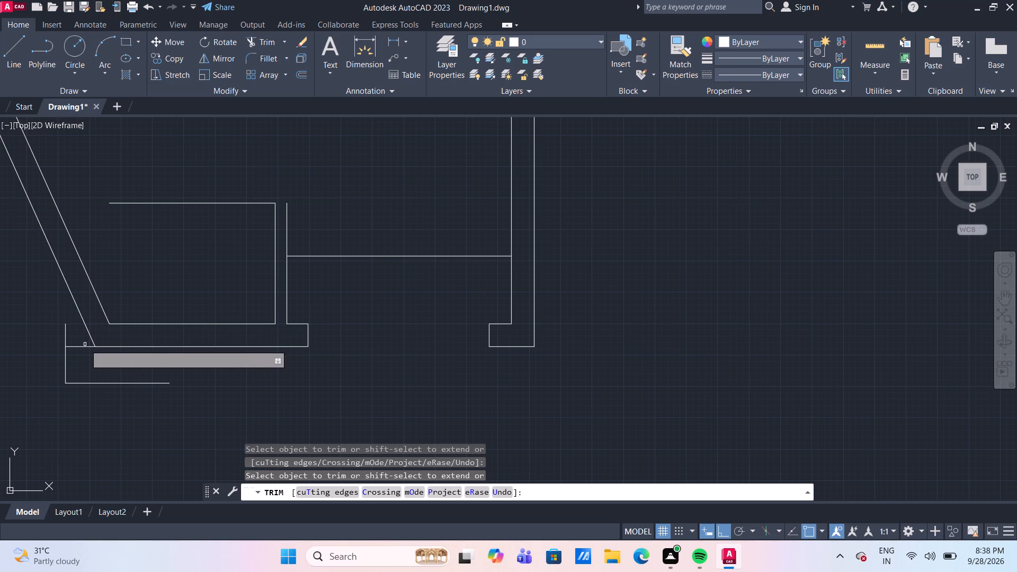
Trim the bottom line's excess beyond the slanted wall and remove the lower L-shaped helper lines.
left_click(85, 346)
left_click_drag(100, 403, 92, 392)
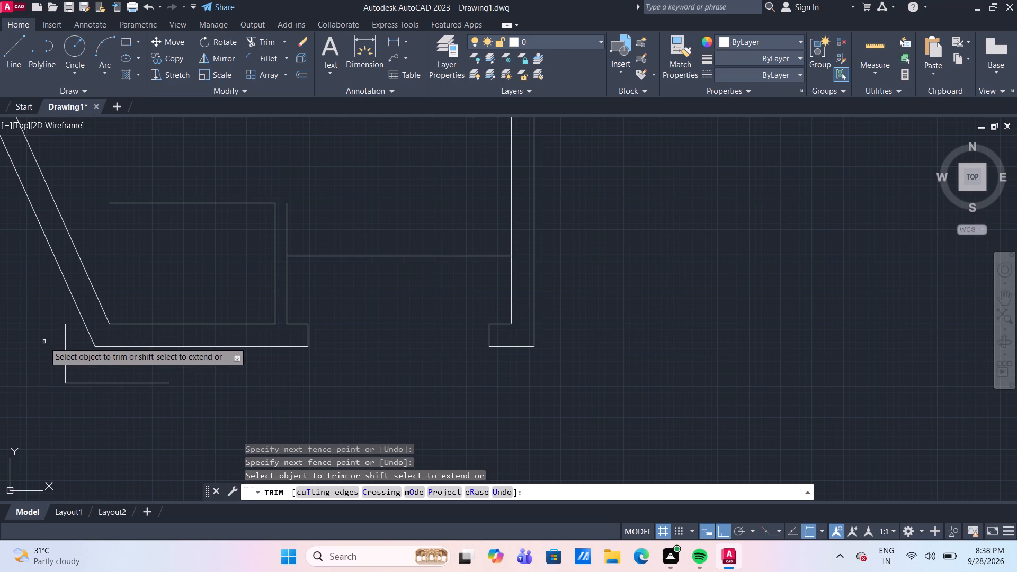
left_click_drag(44, 342, 54, 350)
left_click(93, 398)
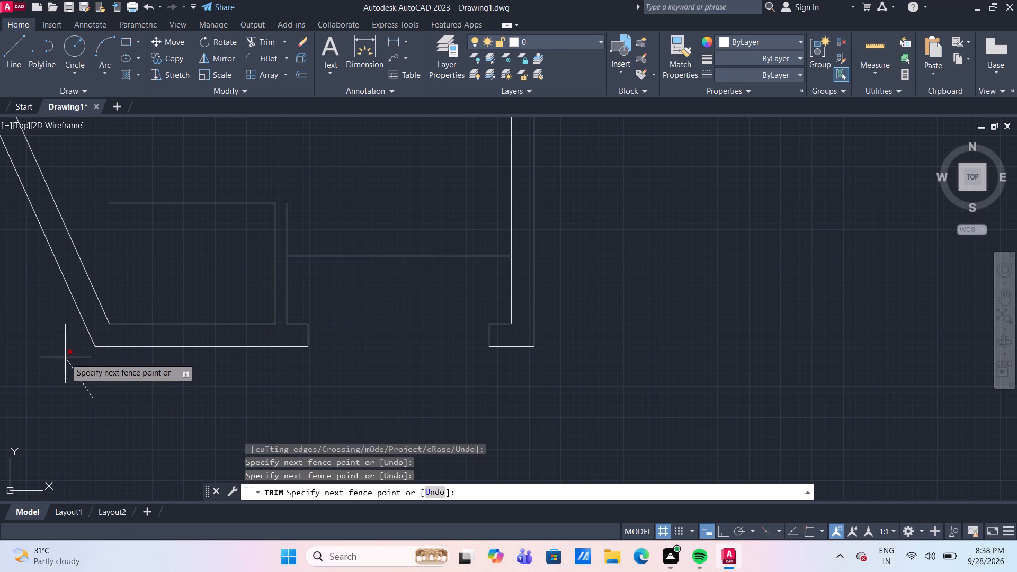
left_click(65, 356)
Trim the lower full-width partition's lines back to the inner slanted wall line and open that line between them.
scroll(66, 358, "down", 3)
middle_click_drag(137, 391, 248, 375)
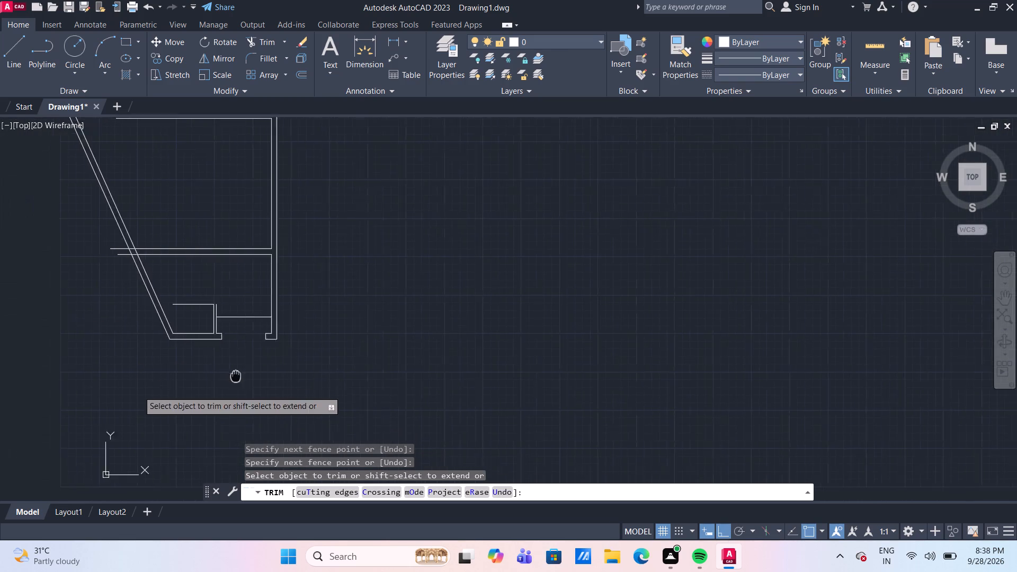
middle_click_drag(248, 375, 264, 380)
scroll(264, 380, "up", 1)
scroll(121, 280, "up", 3)
scroll(120, 238, "down", 1)
middle_click_drag(126, 254, 176, 378)
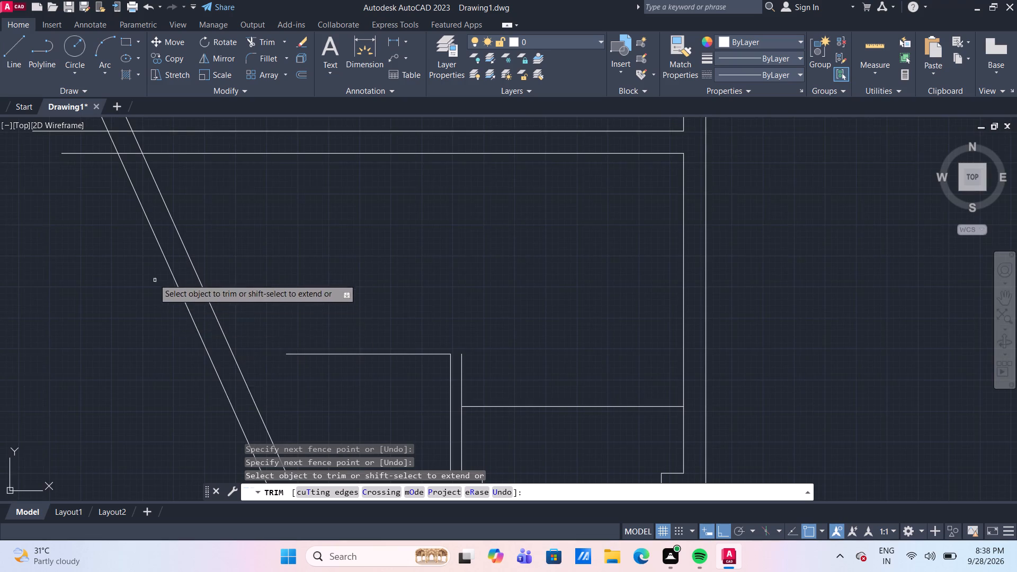
scroll(152, 276, "down", 2)
middle_click_drag(131, 271, 140, 312)
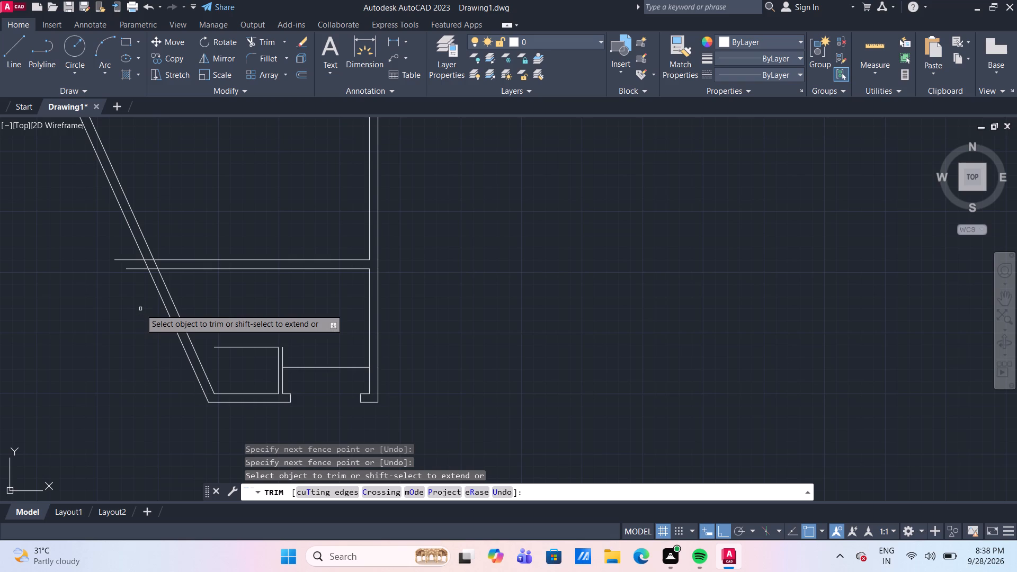
scroll(138, 271, "up", 3)
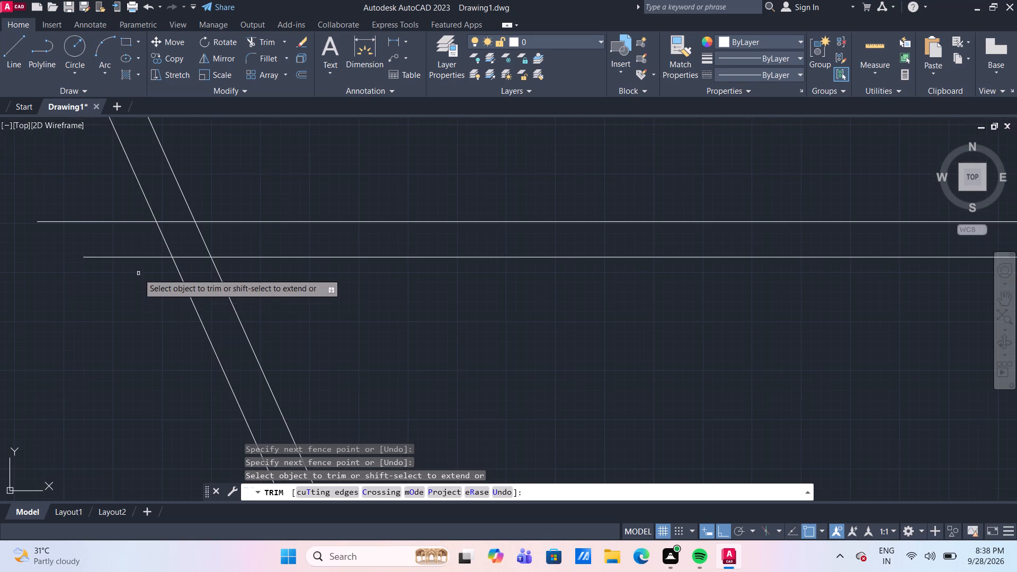
left_click(150, 284)
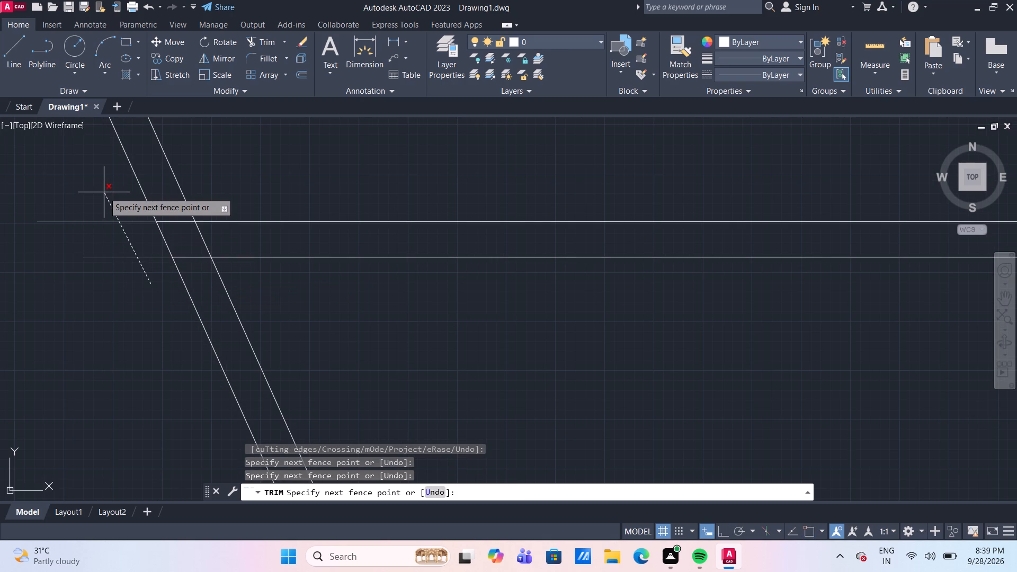
left_click(104, 192)
left_click(198, 270)
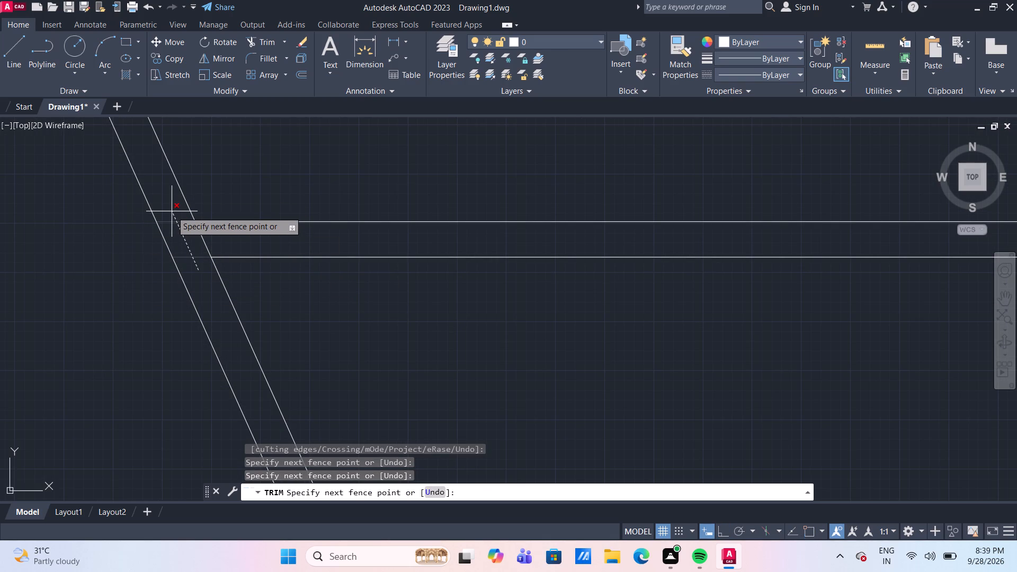
left_click(172, 211)
left_click(206, 242)
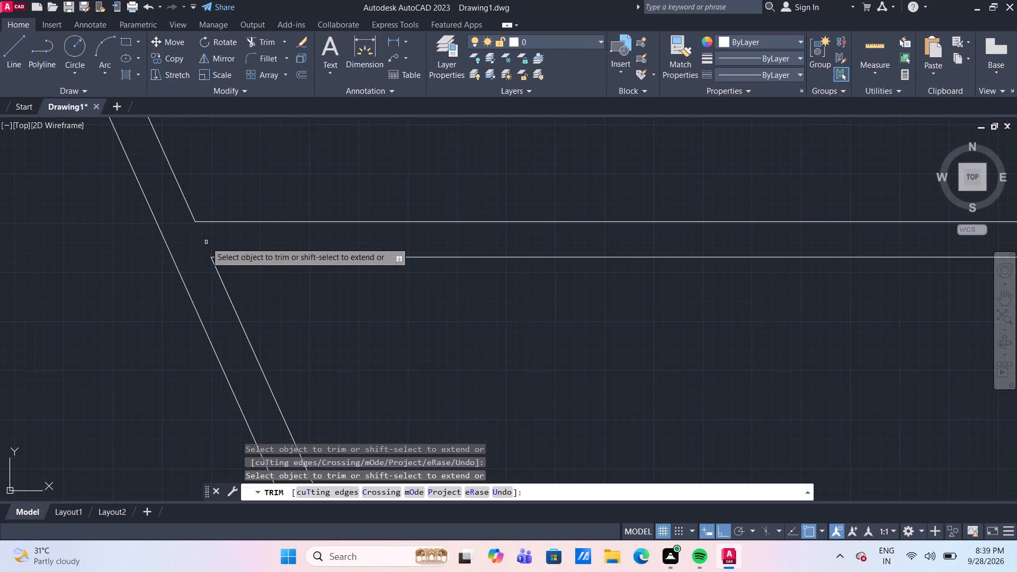
Trim the slanted line's excess above the top wall and remove the upper L-shaped helper lines.
scroll(206, 242, "down", 3)
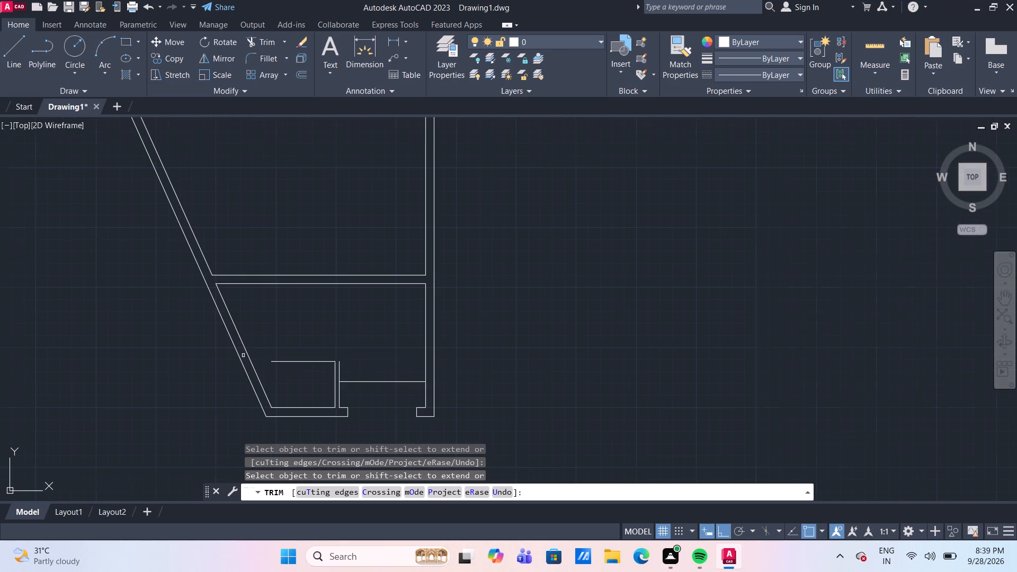
scroll(284, 352, "down", 2)
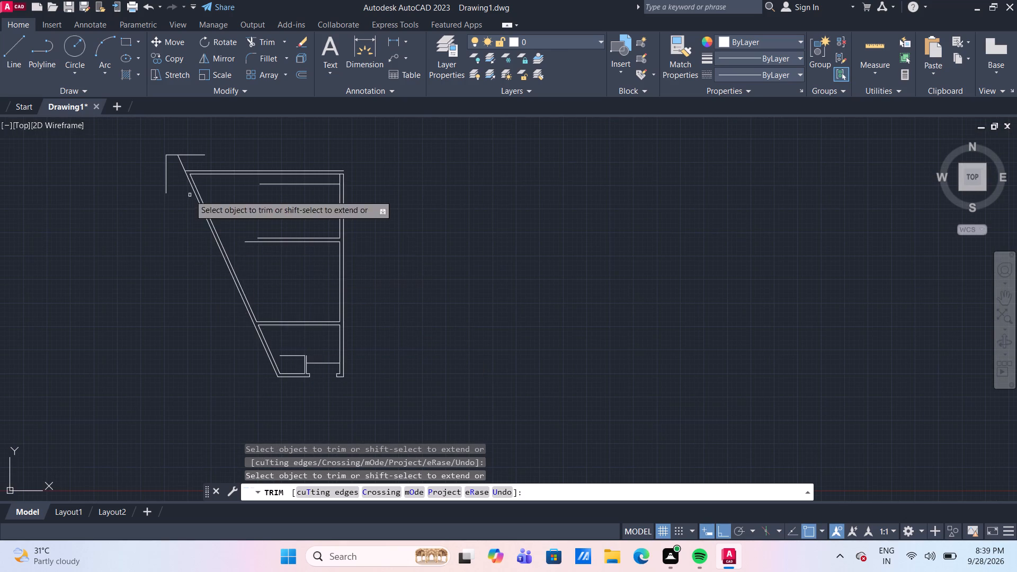
scroll(189, 181, "up", 3)
middle_click_drag(140, 189, 163, 262)
left_click(159, 216)
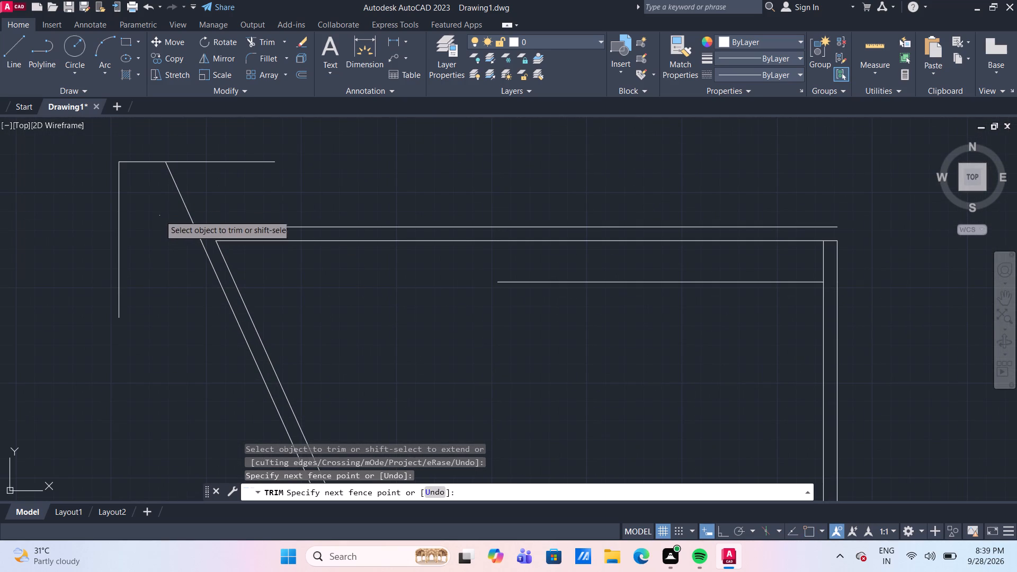
left_click(228, 155)
left_click(166, 179)
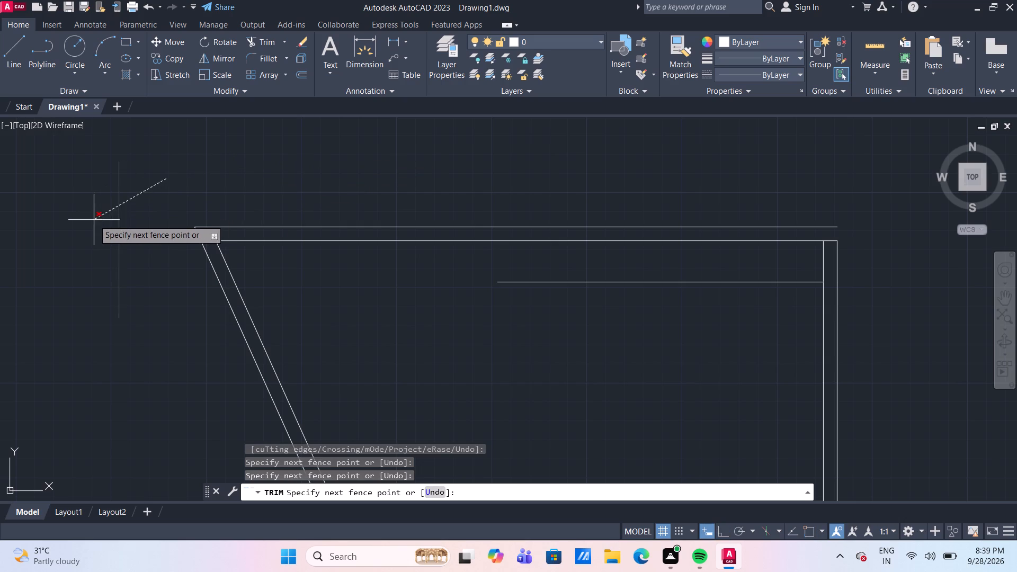
left_click(94, 220)
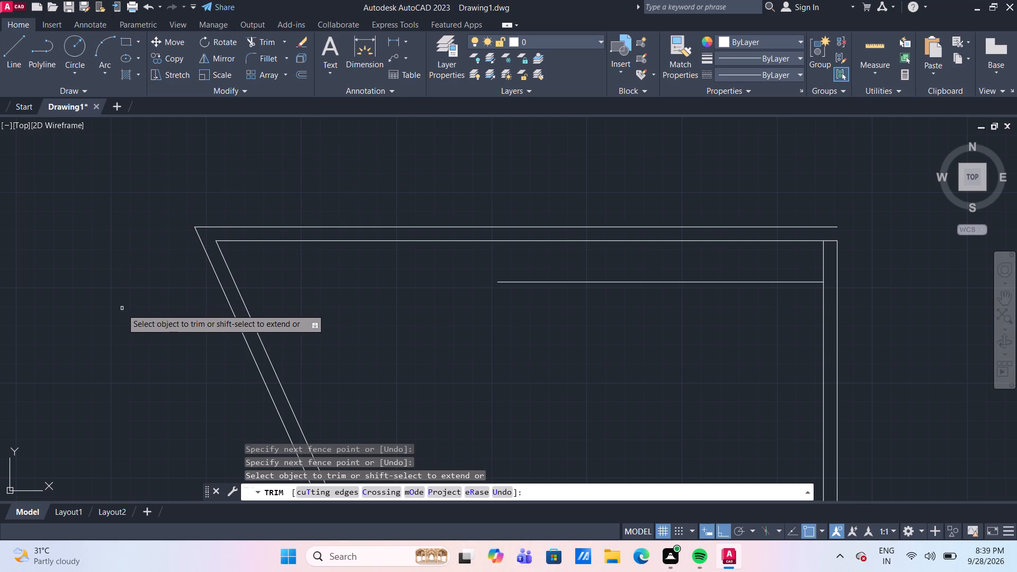
scroll(378, 380, "down", 1)
middle_click_drag(365, 351, 299, 225)
scroll(383, 329, "down", 2)
middle_click_drag(407, 373, 343, 294)
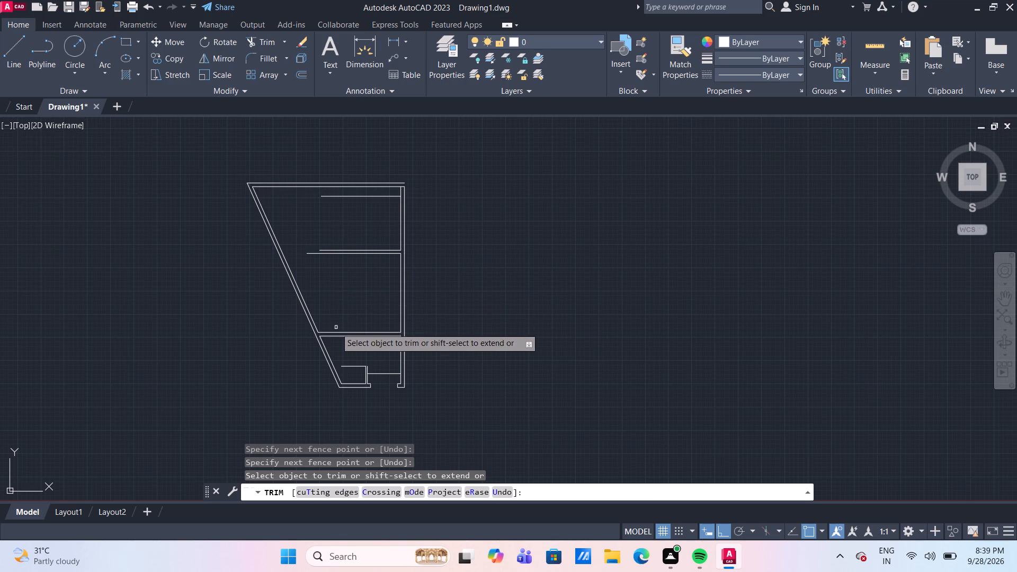
key("Escape")
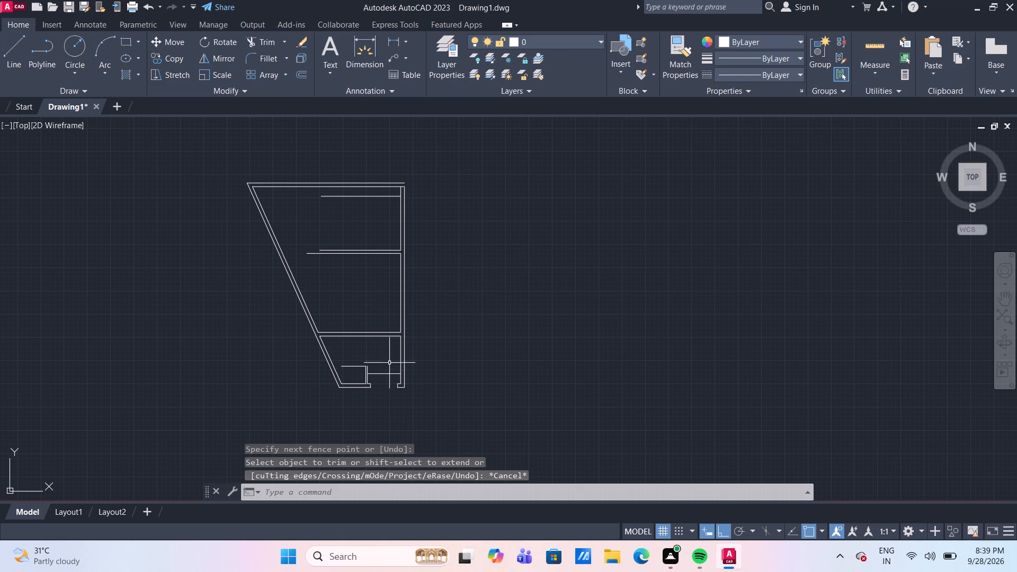
Draw a 9" vertical line joining the outer top wall line's free end to the outer corner of the straight side wall.
scroll(373, 180, "up", 2)
scroll(523, 214, "up", 2)
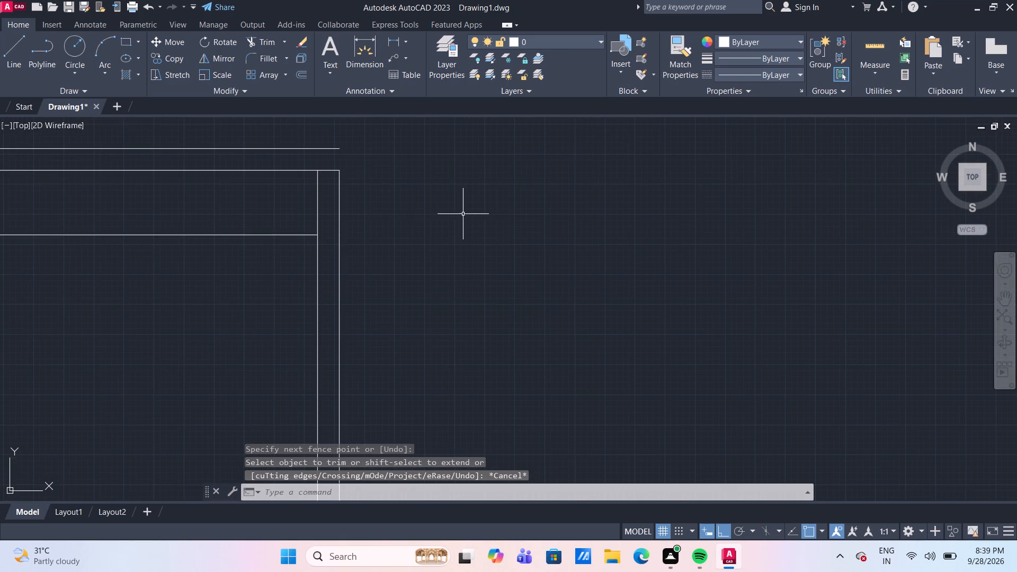
middle_click_drag(392, 214, 397, 328)
scroll(337, 292, "up", 2)
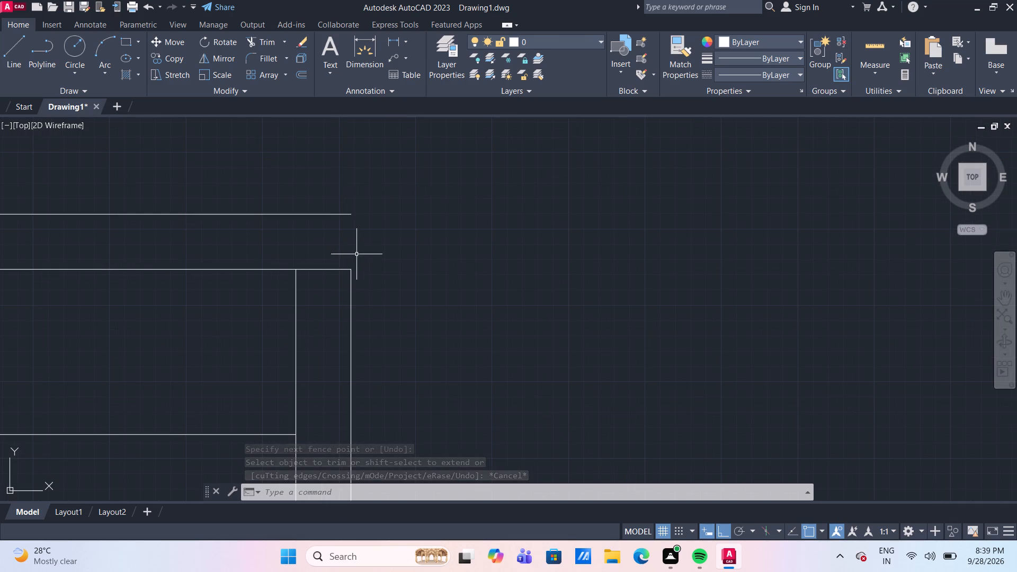
left_click(351, 292)
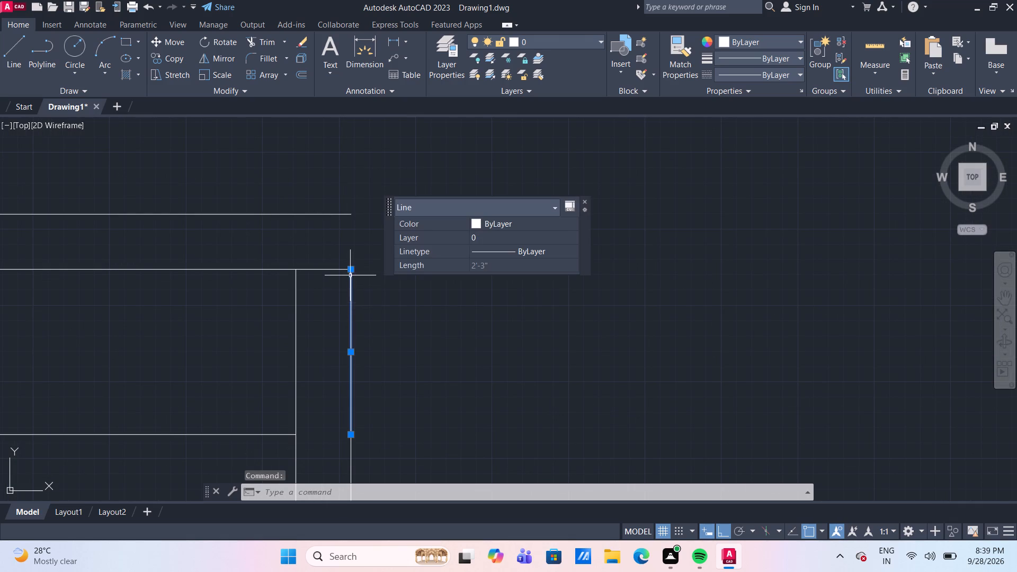
key("Escape")
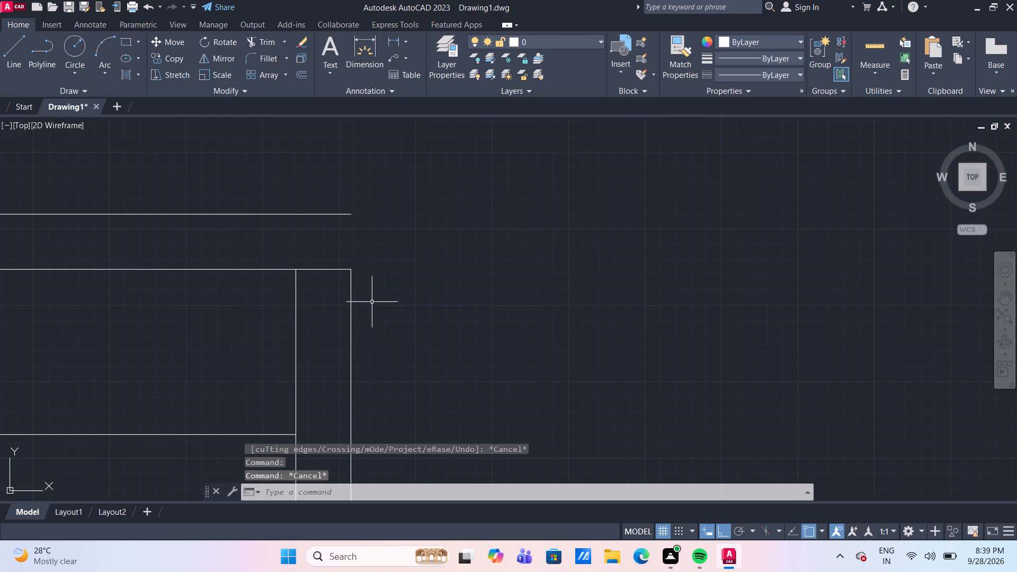
key("l")
key("Return")
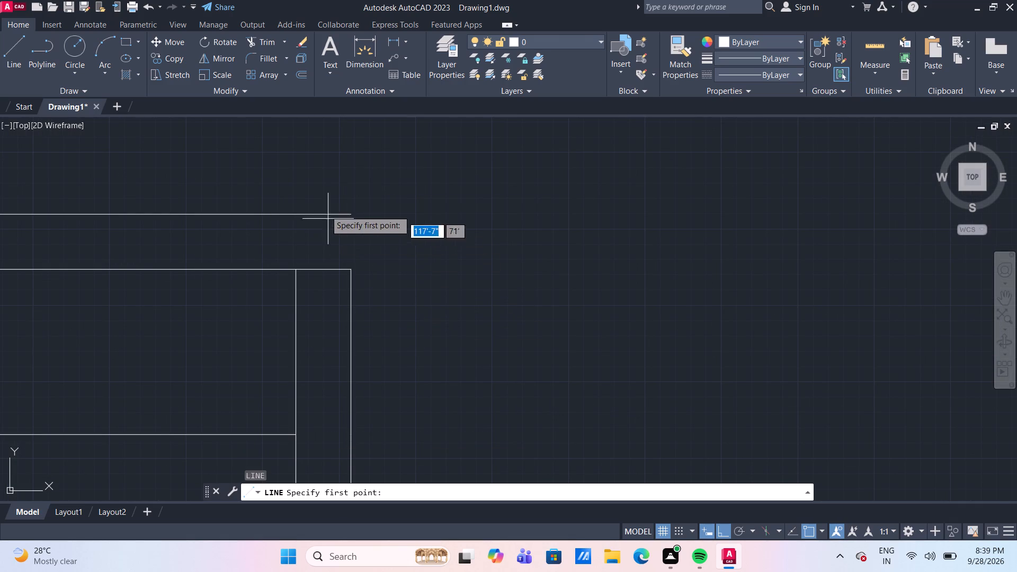
left_click(349, 213)
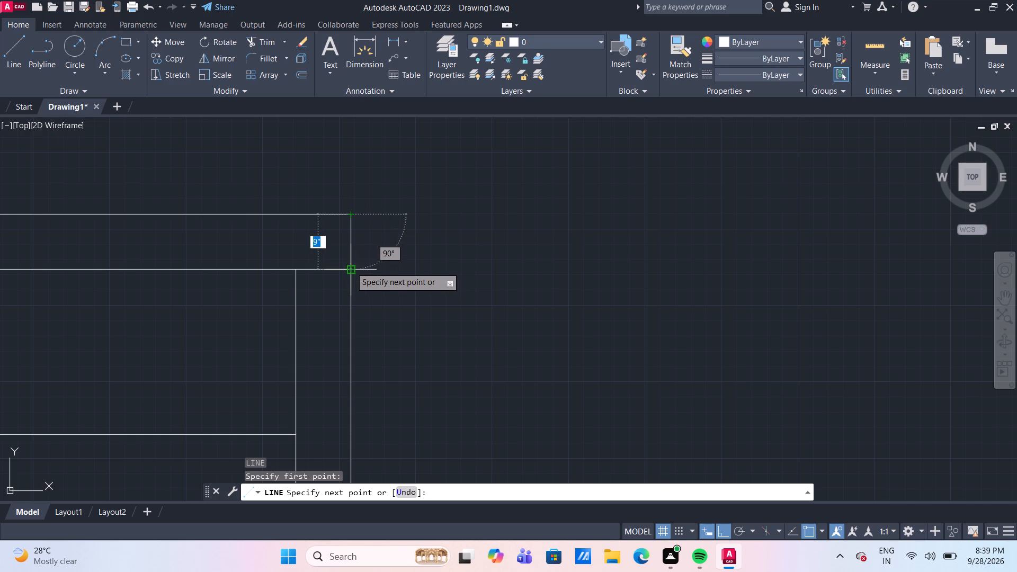
left_click(351, 267)
key("Return")
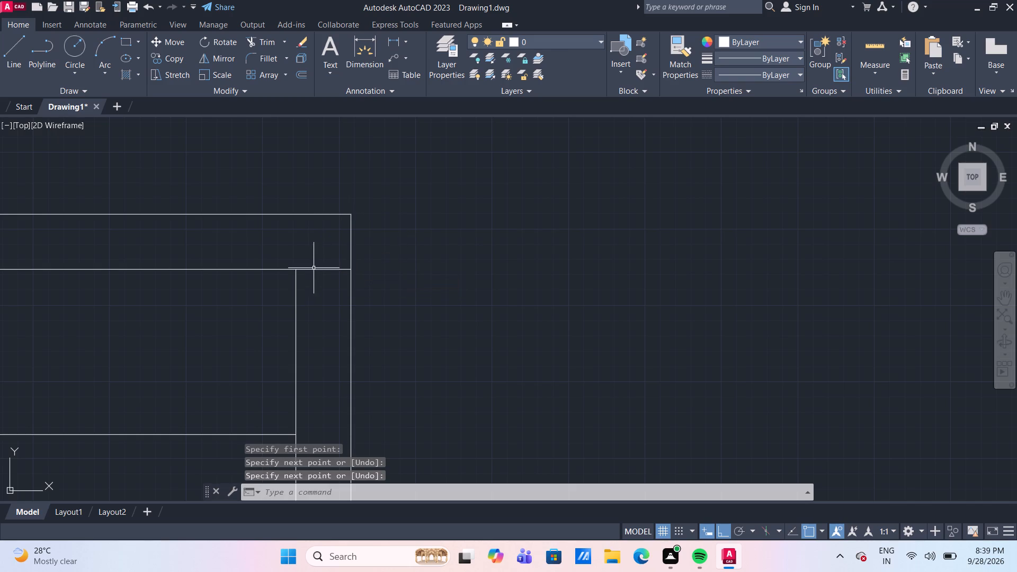
Trim the inner top wall line's segment that crosses the straight side wall's thickness at the upper corner.
type("TR")
key("Return")
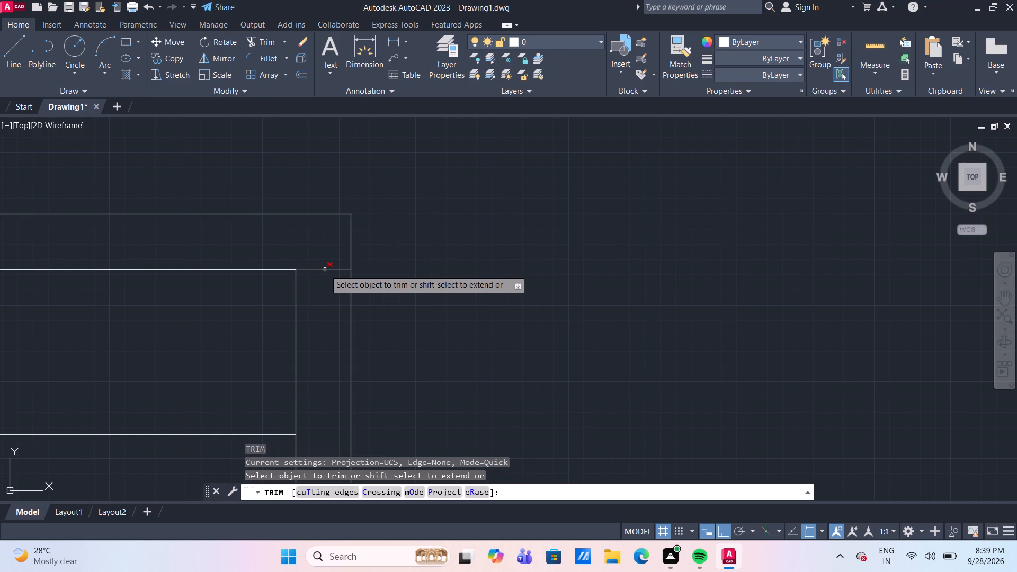
left_click(325, 270)
scroll(447, 291, "down", 3)
scroll(331, 358, "down", 2)
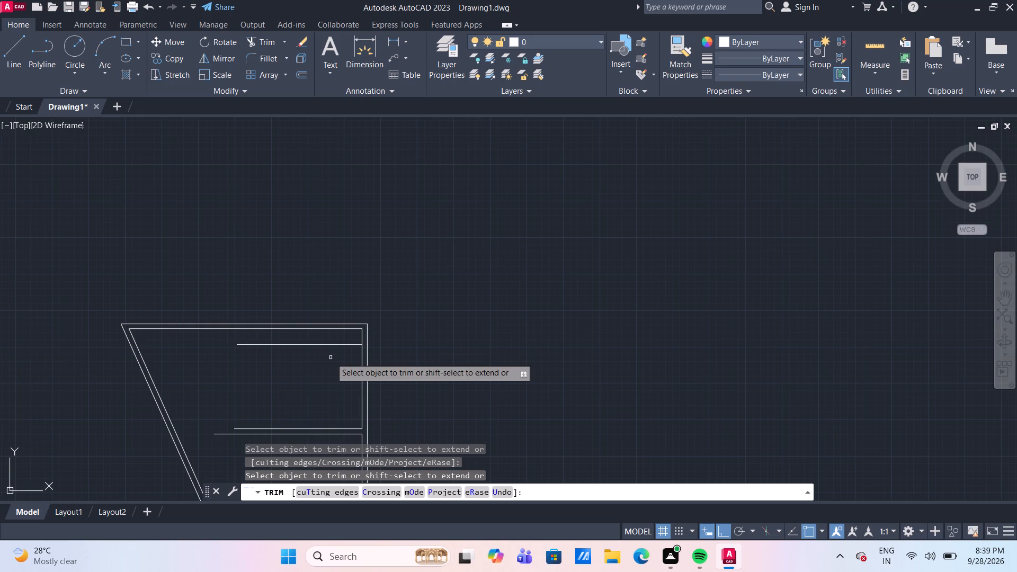
middle_click_drag(404, 330, 397, 243)
key("Escape")
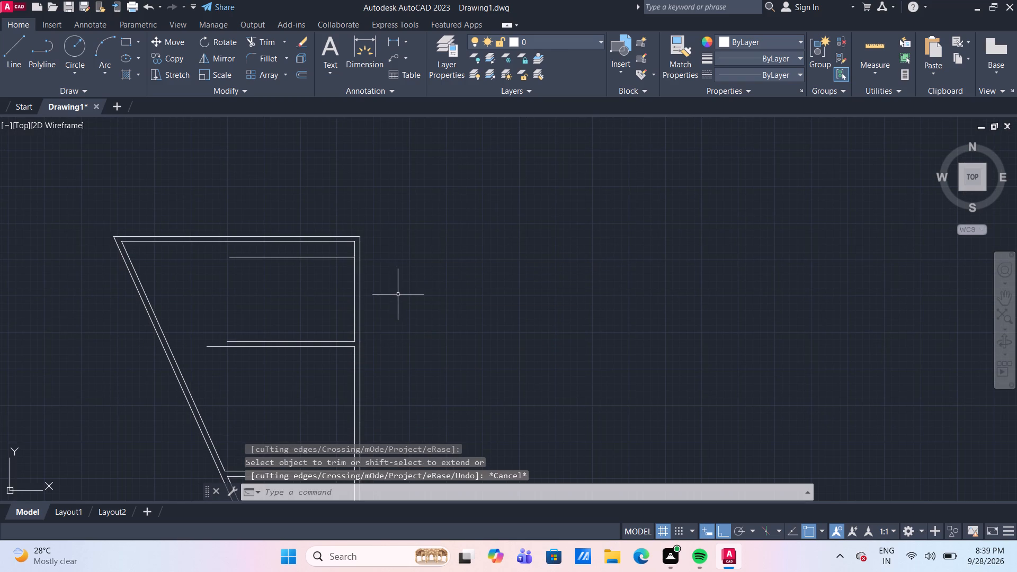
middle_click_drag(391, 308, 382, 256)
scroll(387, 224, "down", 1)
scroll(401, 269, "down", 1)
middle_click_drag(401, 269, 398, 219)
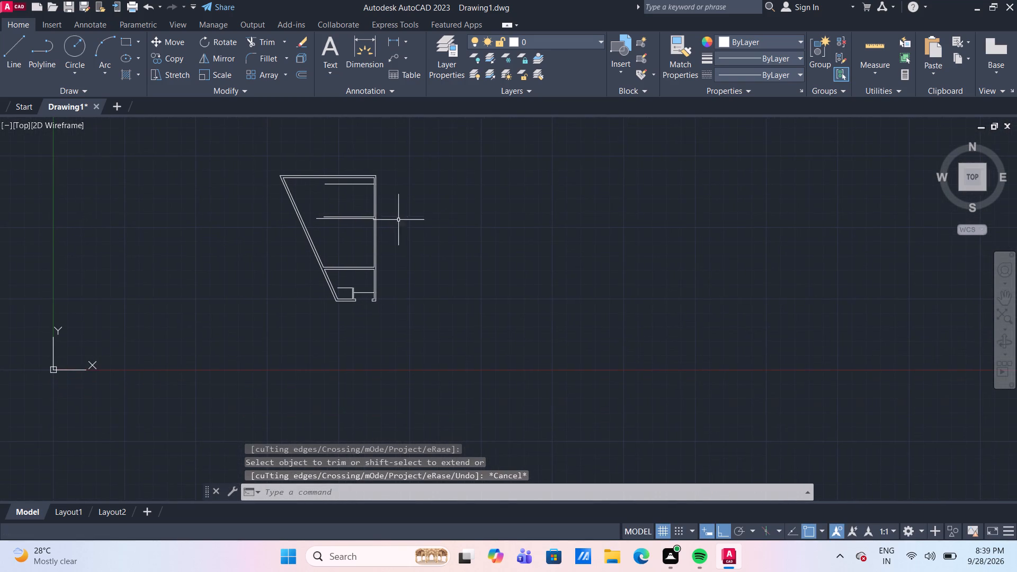
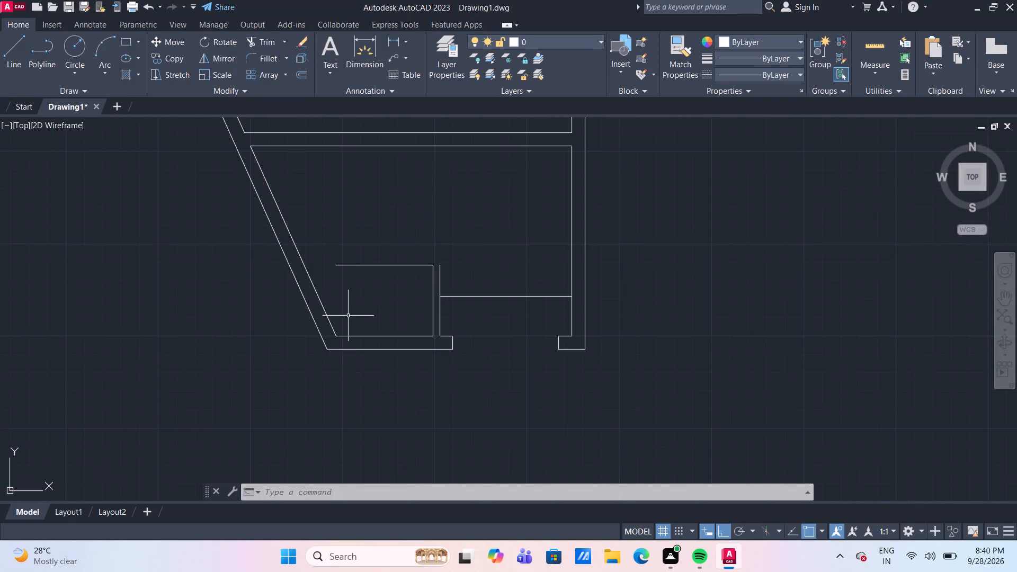
With Ortho off, draw a line about 2'-1" long from the slanted wall's lower inner corner, perpendicular across the slanted wall.
scroll(347, 318, "up", 2)
middle_click_drag(343, 329, 333, 254)
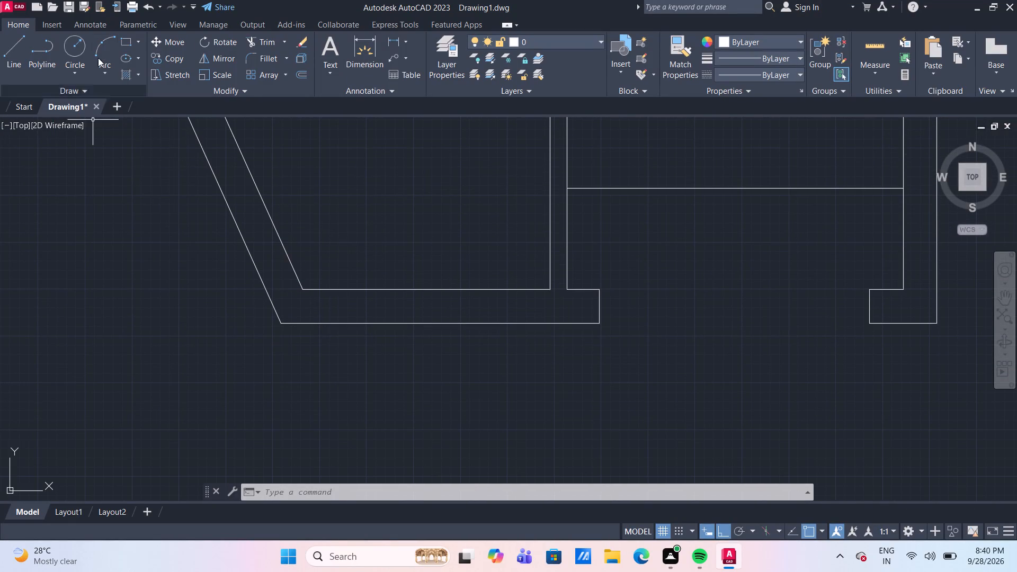
left_click(22, 55)
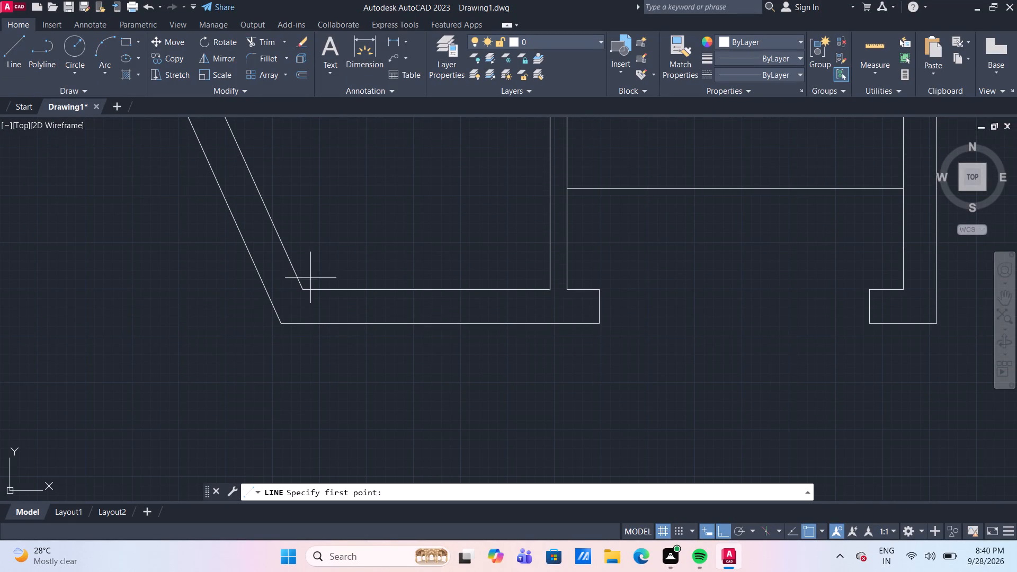
scroll(303, 317, "up", 1)
left_click(300, 277)
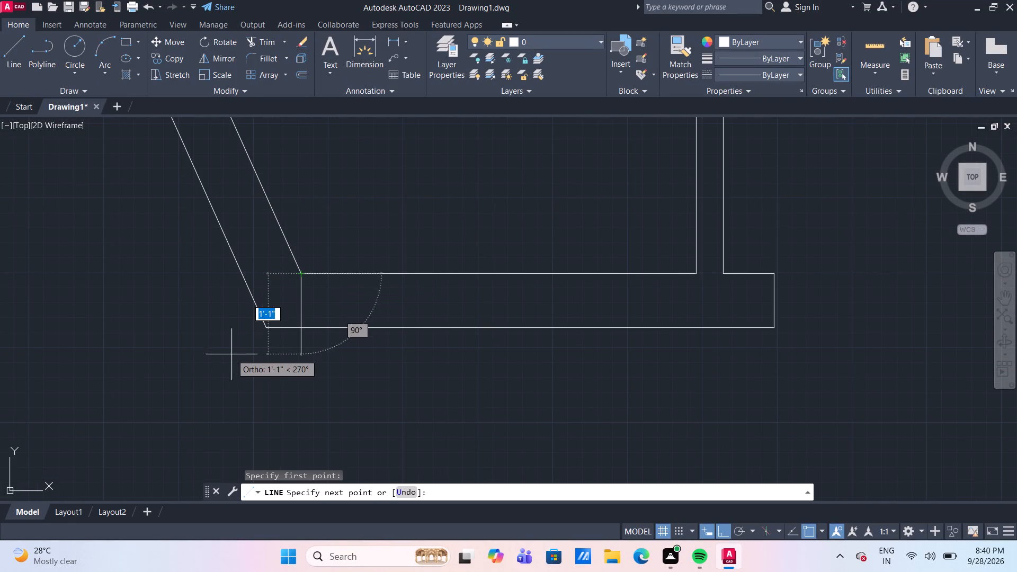
left_click(725, 533)
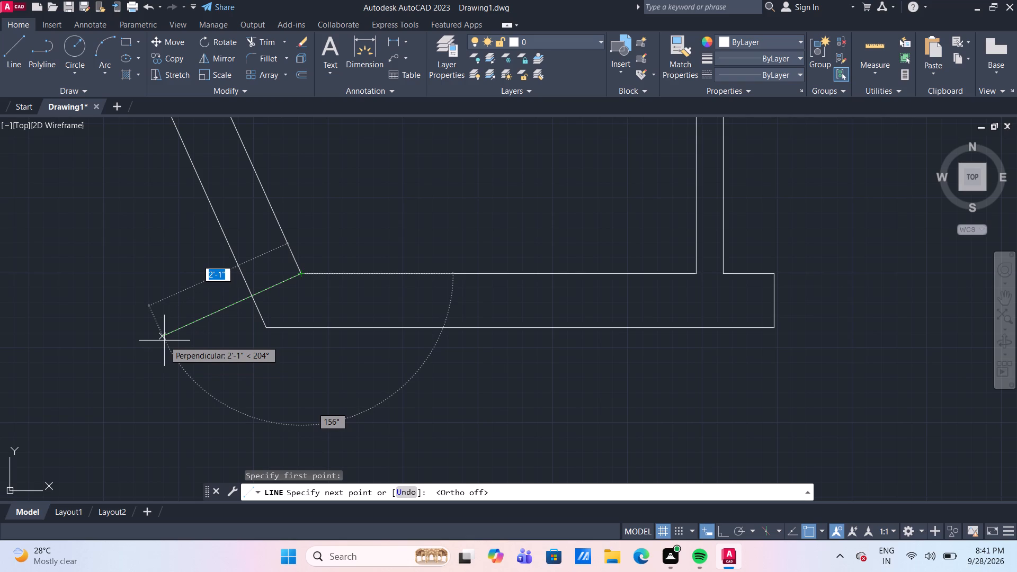
left_click(164, 341)
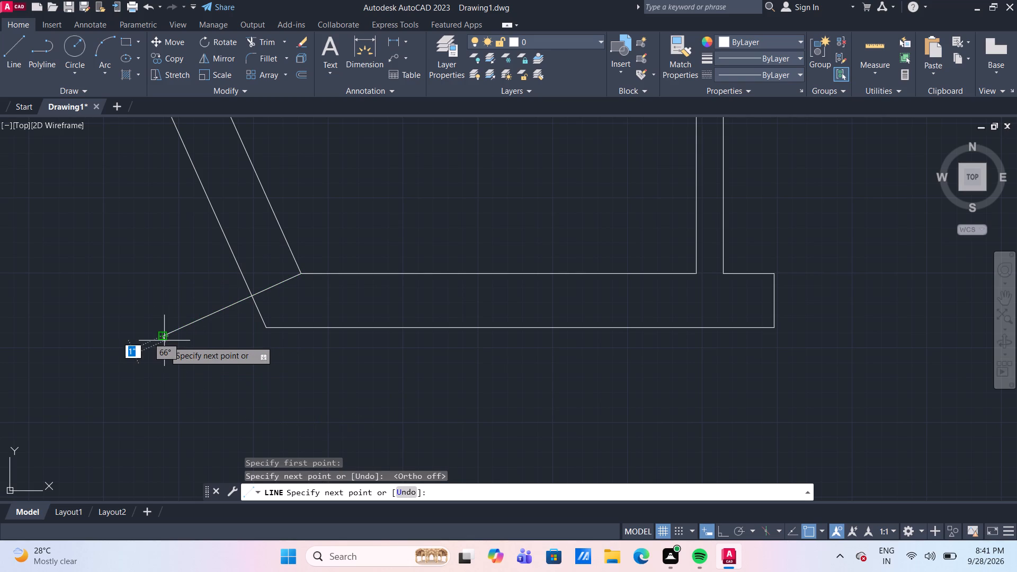
key("Return")
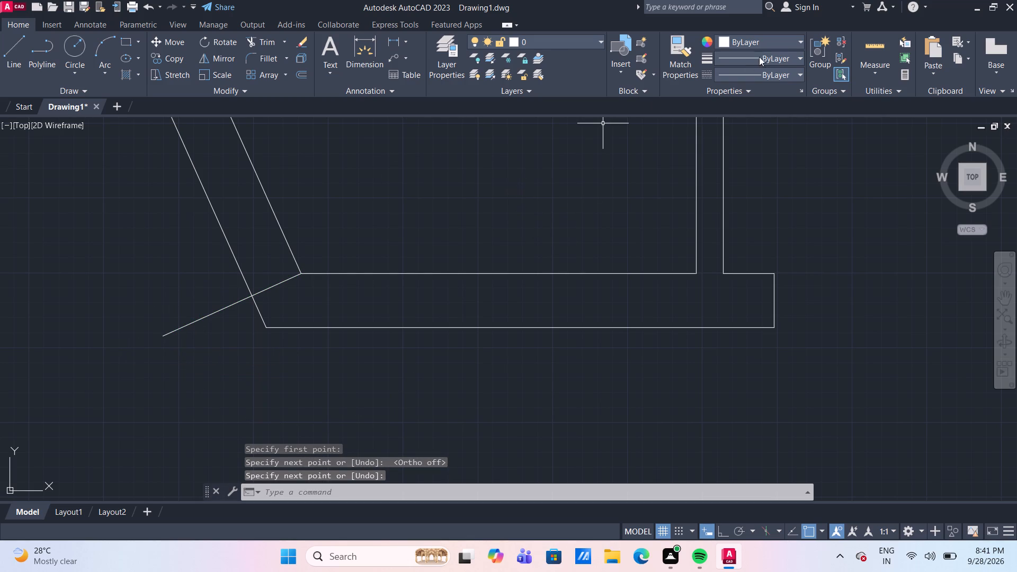
Measure the slanted wall's thickness and the angle between its inner line and the new cross line.
left_click(881, 44)
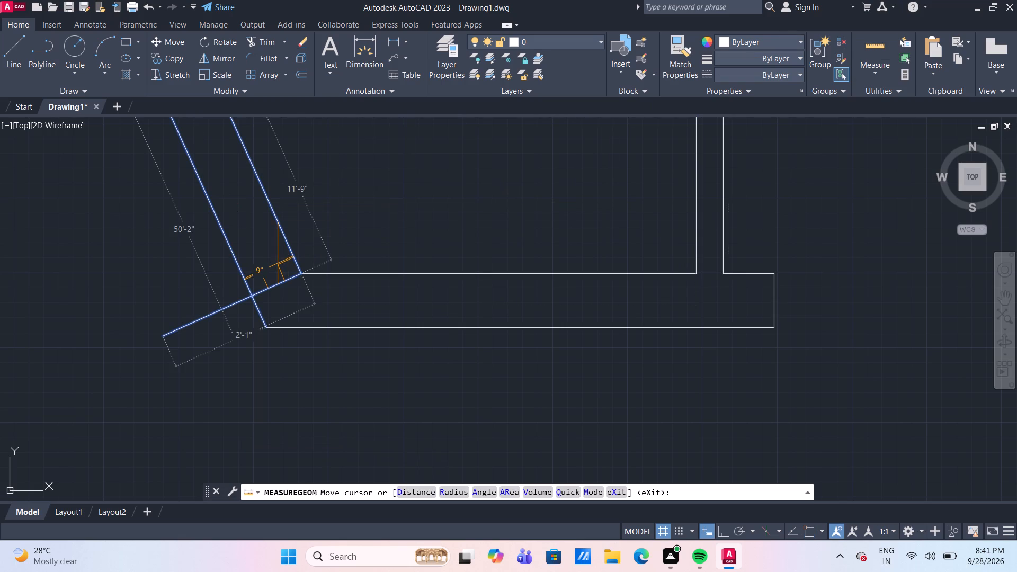
scroll(278, 263, "up", 3)
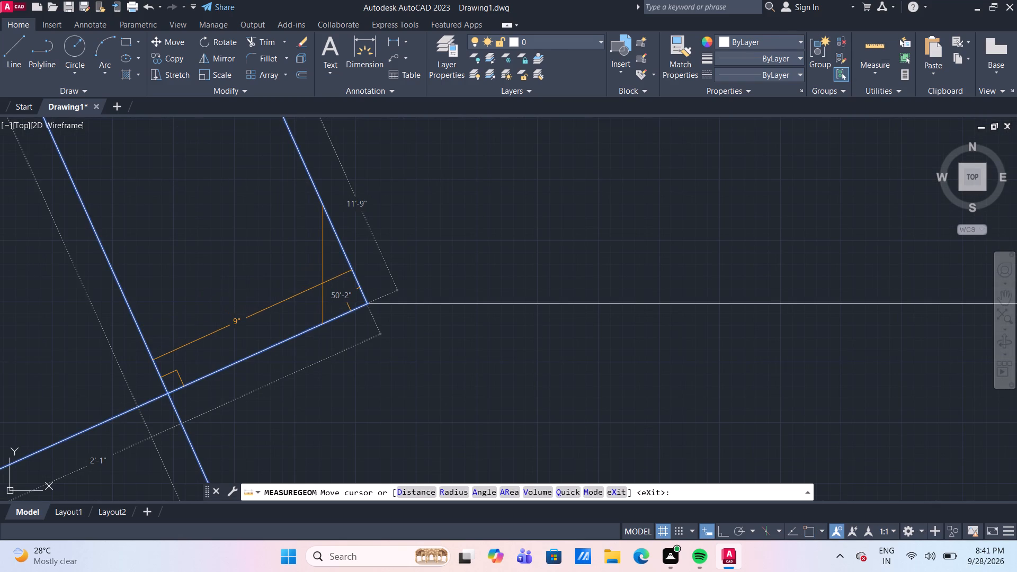
left_click(885, 69)
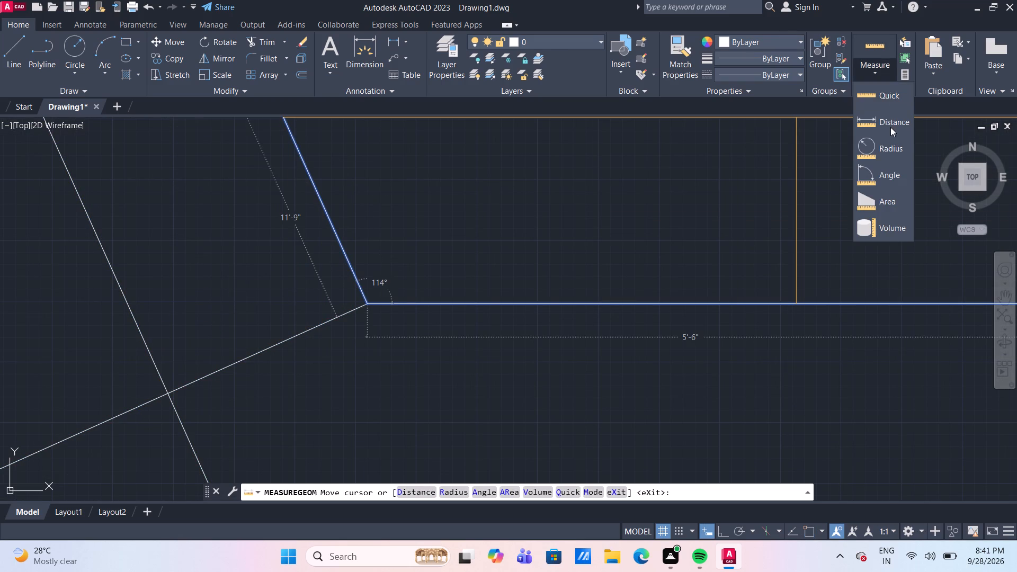
left_click(893, 177)
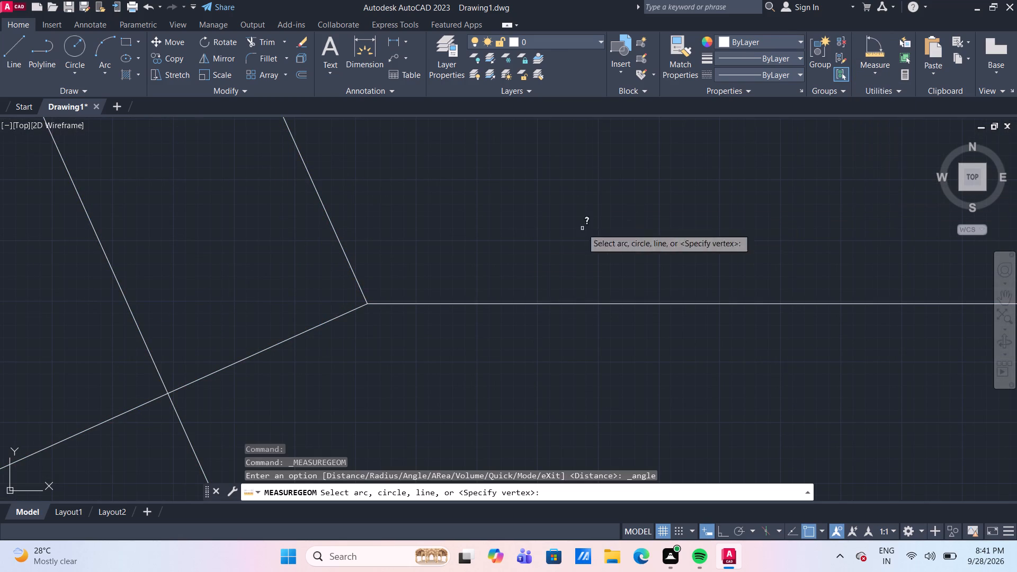
left_click(358, 285)
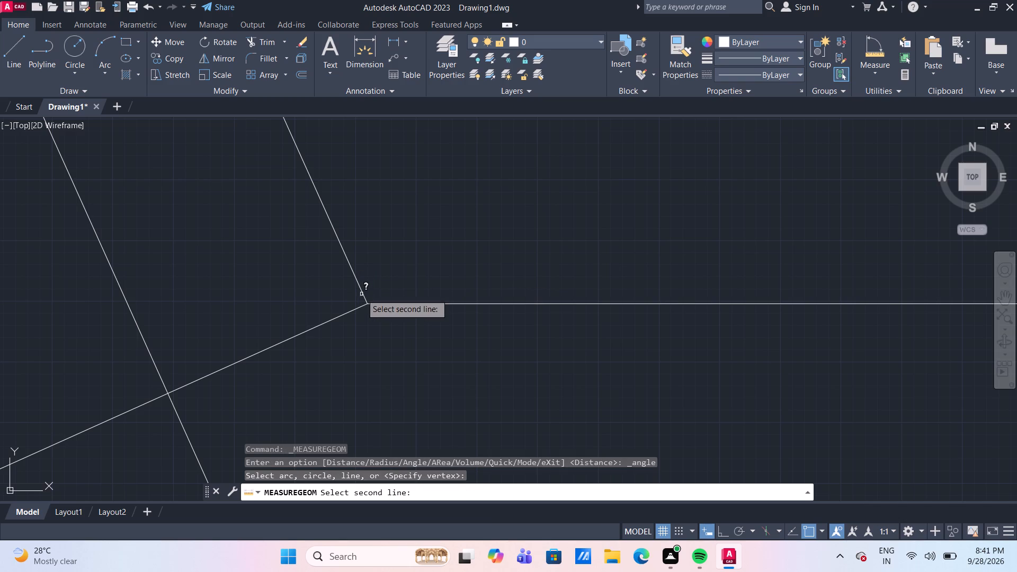
left_click(354, 309)
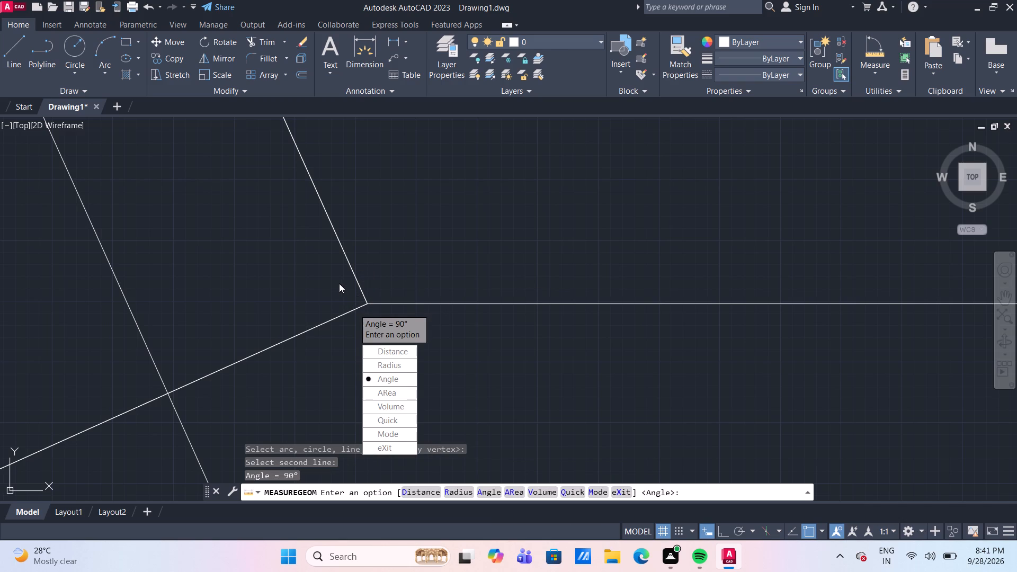
key("Escape")
Trim the cross line's excess beyond the outer slanted wall line.
scroll(342, 285, "down", 2)
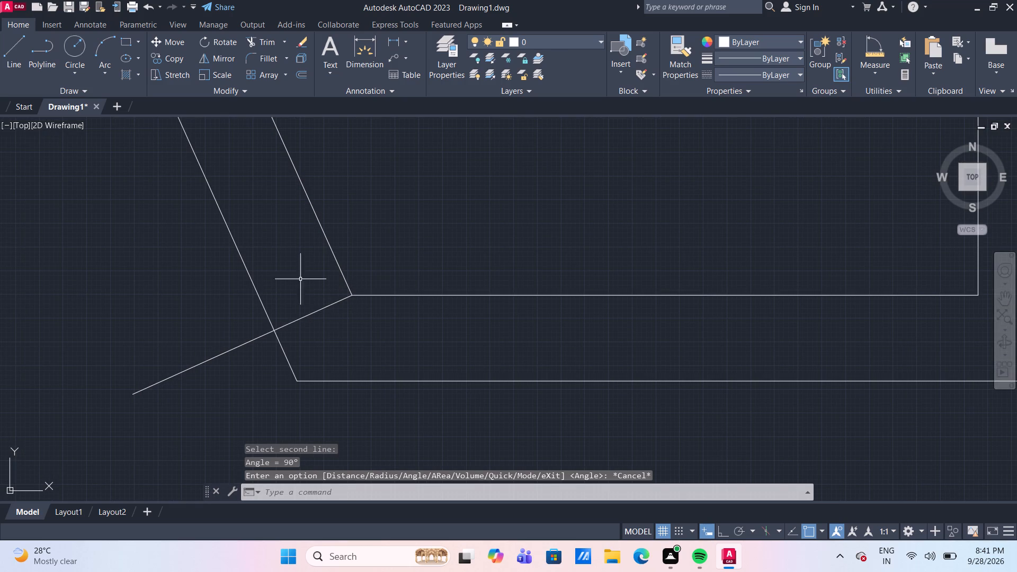
scroll(290, 266, "down", 2)
middle_click_drag(318, 217, 333, 294)
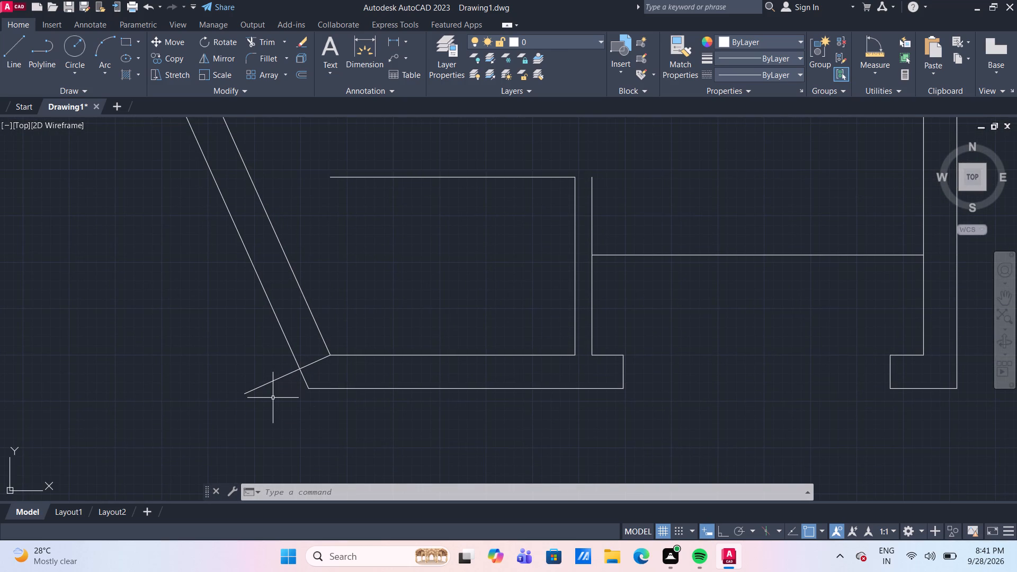
type("TR")
key("Return")
left_click(275, 378)
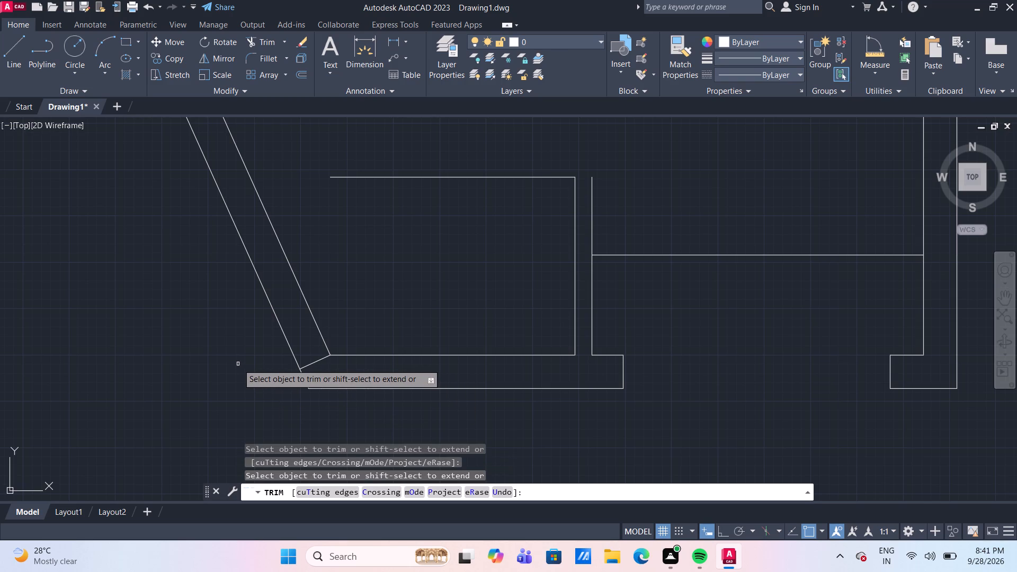
key("Escape")
Offset the short cross line 4'4.5" upward along the slanted wall.
key("o")
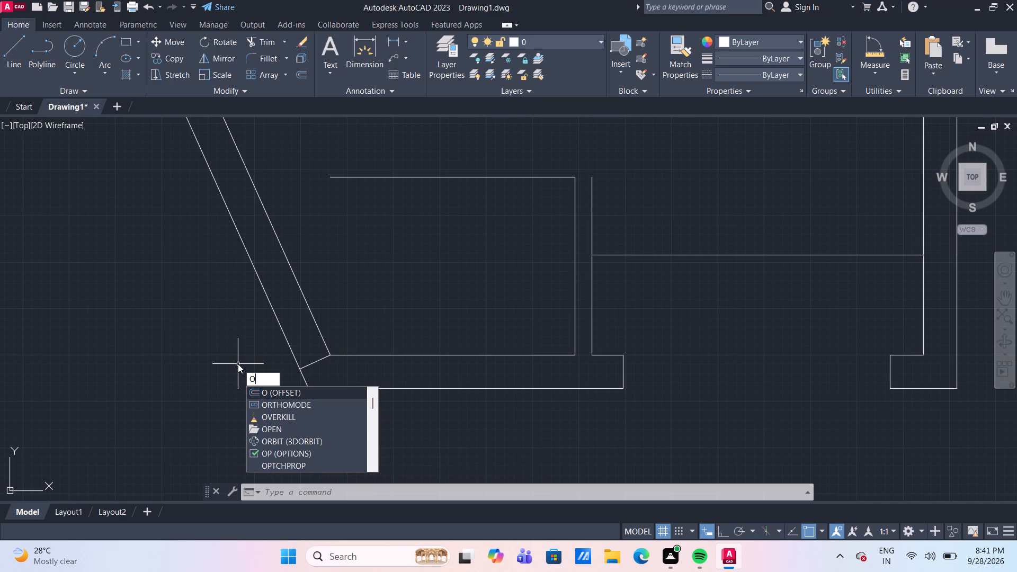
key("Return")
key("Return")
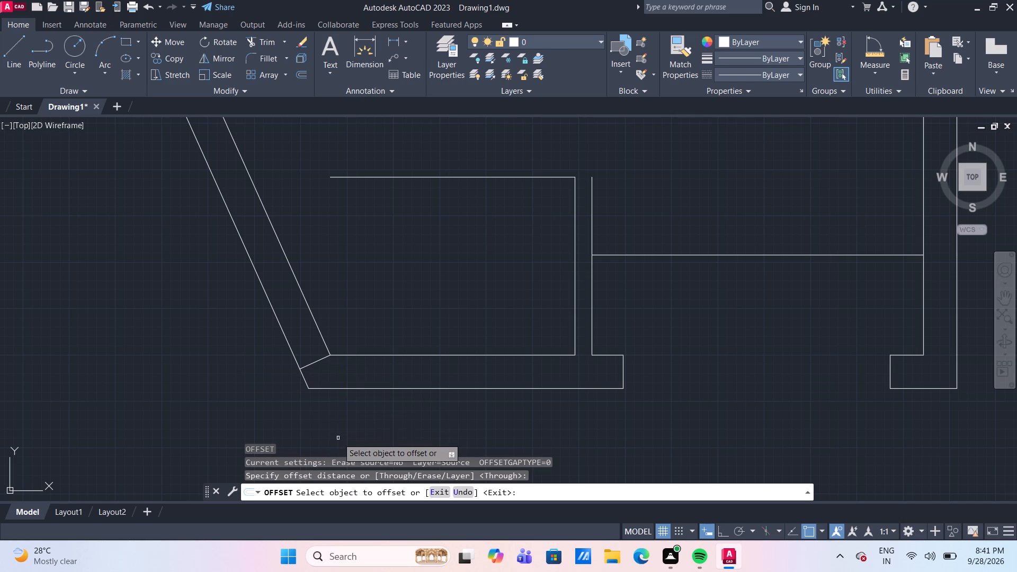
left_click(316, 361)
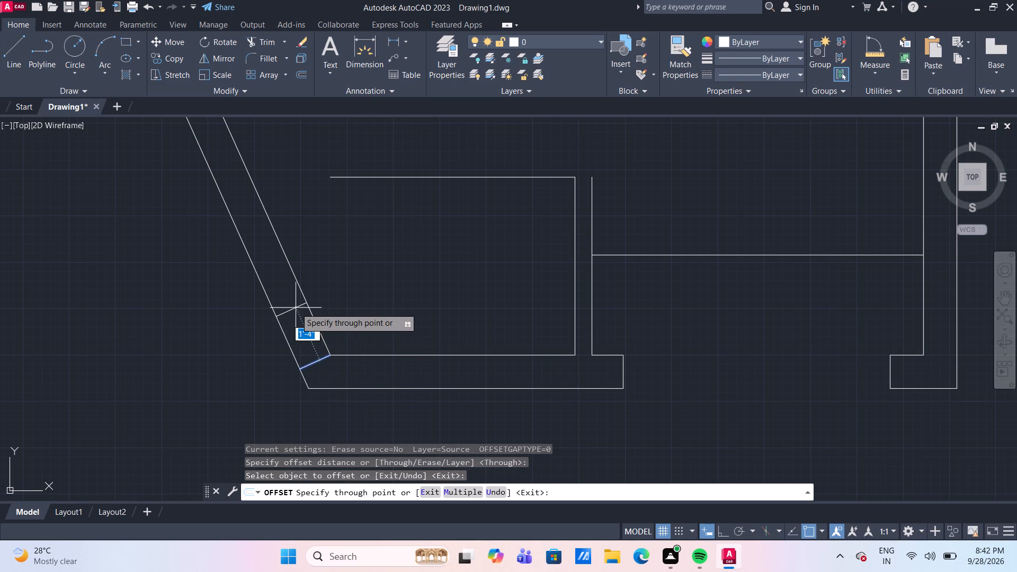
type("4'4.5\"")
key("Return")
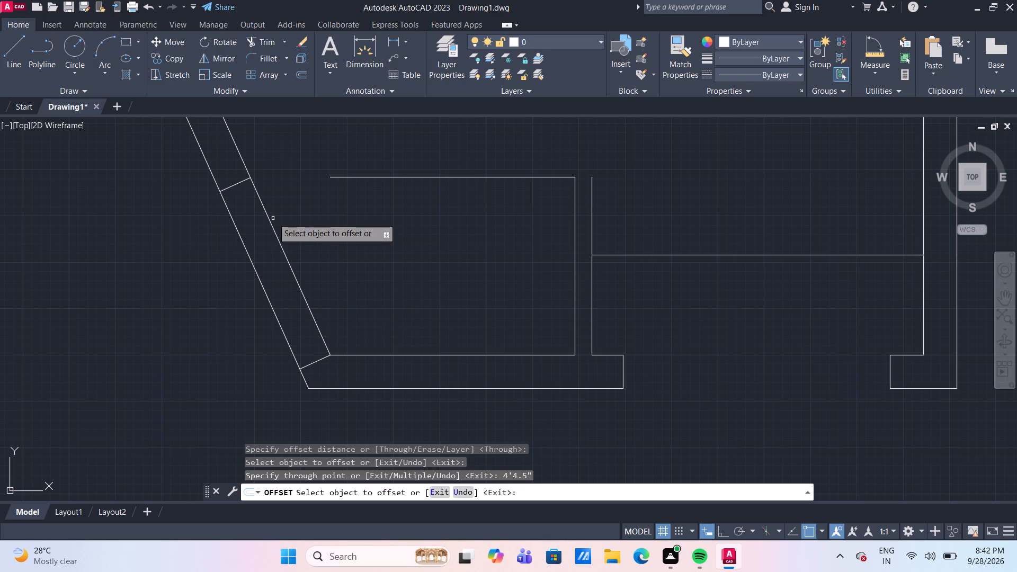
Offset the upper cross line in the slanted wall by 5" farther up the wall.
scroll(270, 162, "down", 1)
middle_click_drag(277, 182, 279, 201)
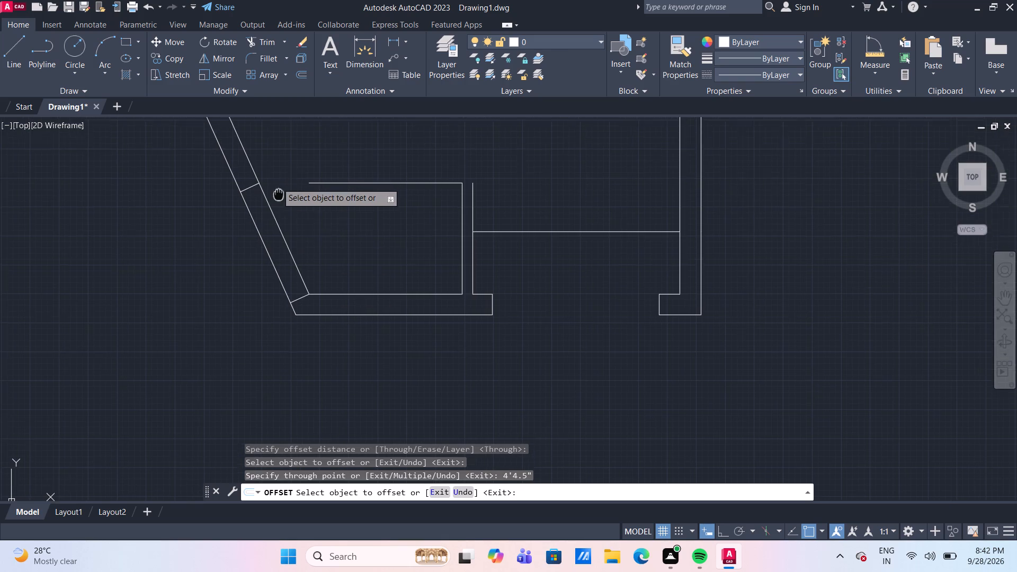
middle_click_drag(279, 201, 280, 241)
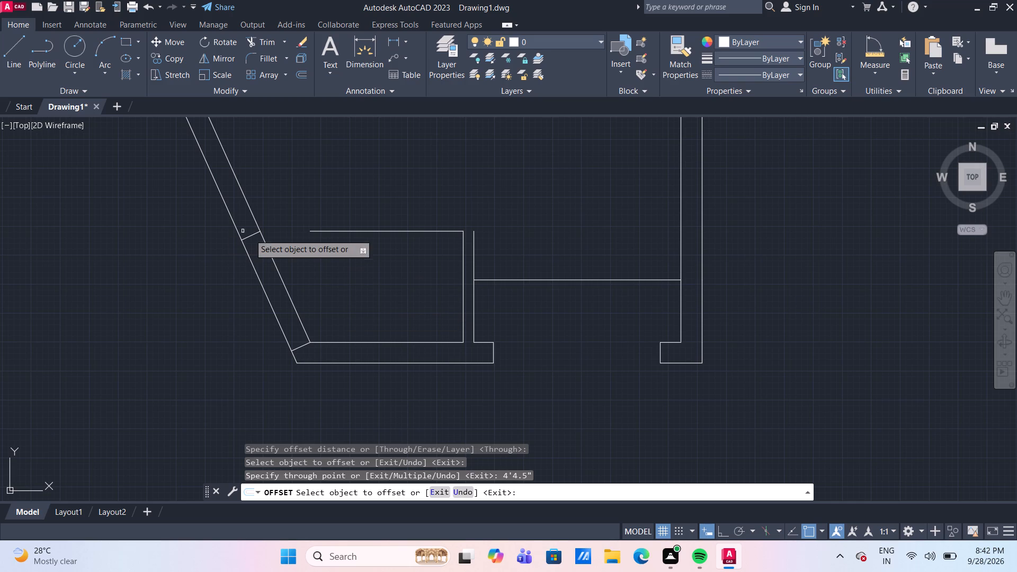
scroll(262, 240, "up", 2)
scroll(262, 240, "down", 1)
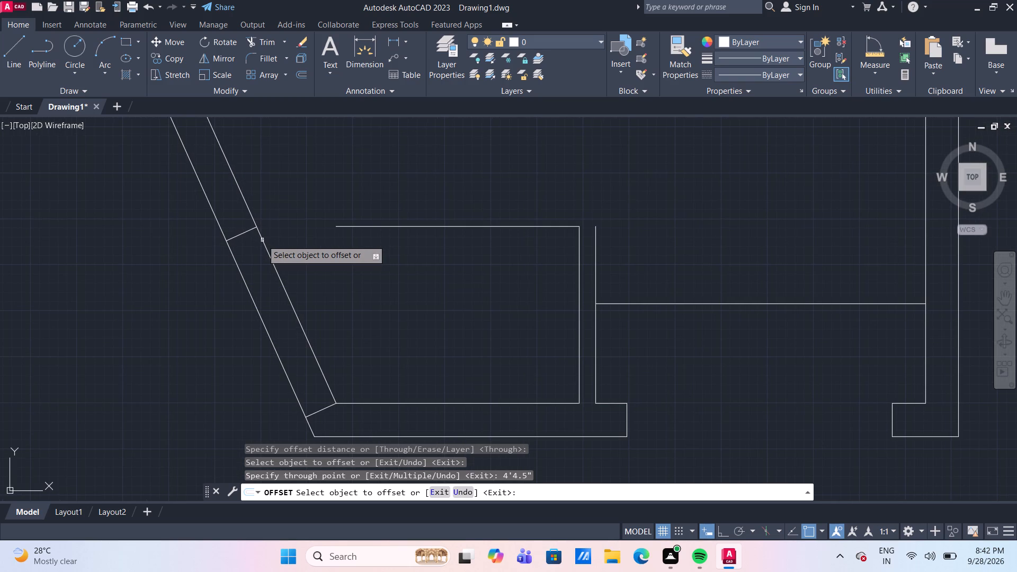
left_click(246, 233)
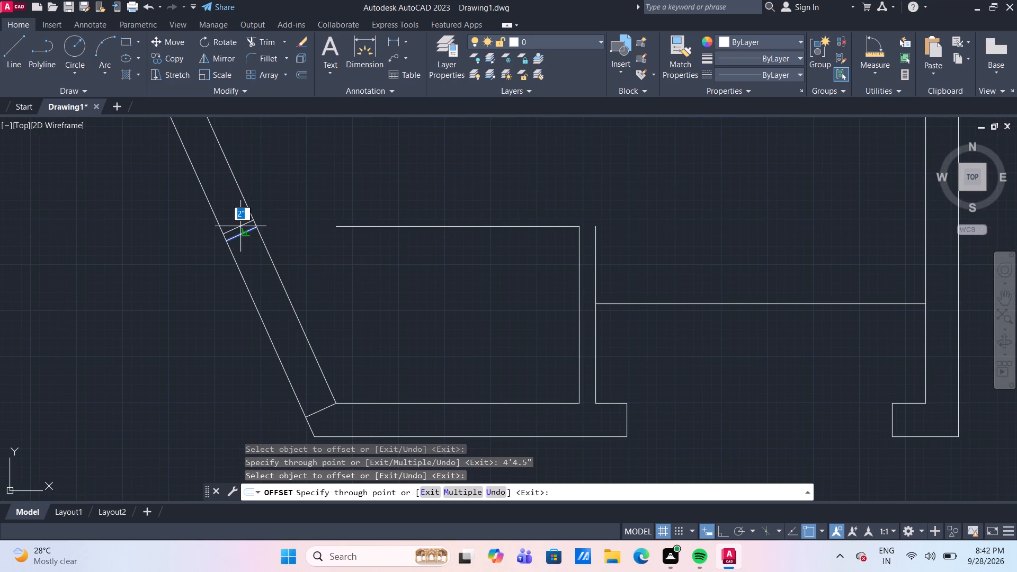
type("5\"")
key("Return")
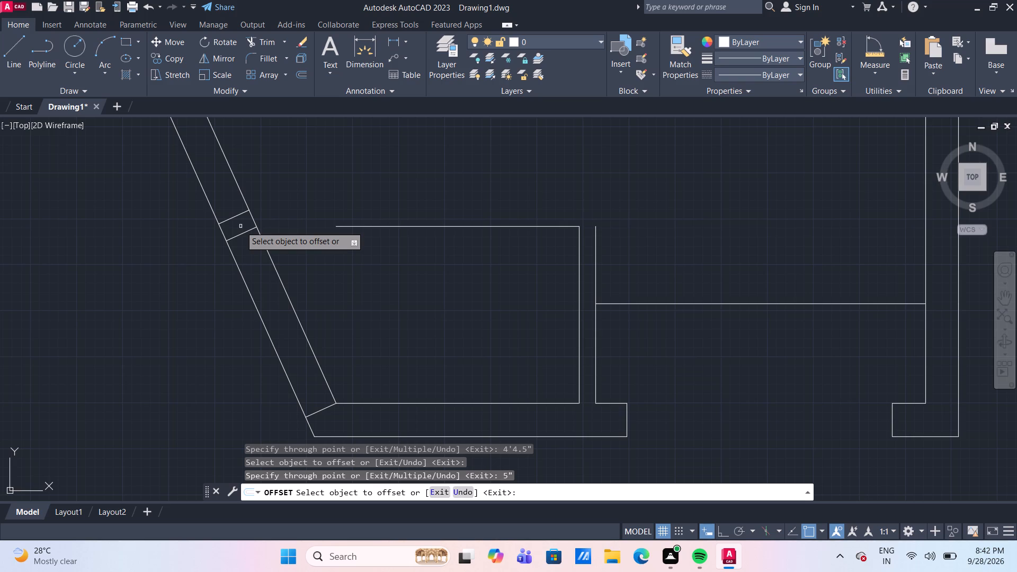
Offset the small lower room's top horizontal line 4.5" upward.
left_click(507, 227)
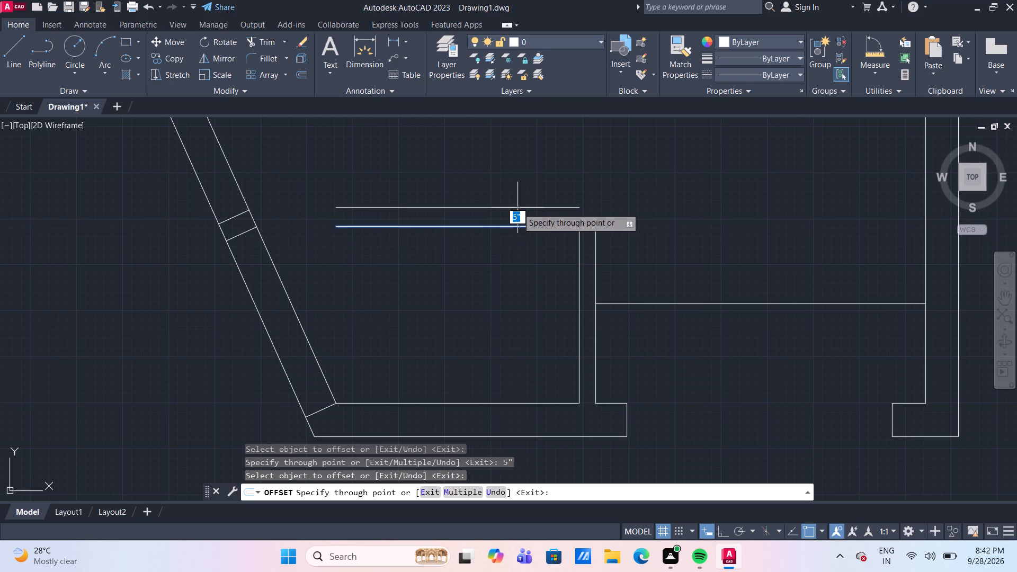
type("4.5")
key("shift+quotedbl")
key("Return")
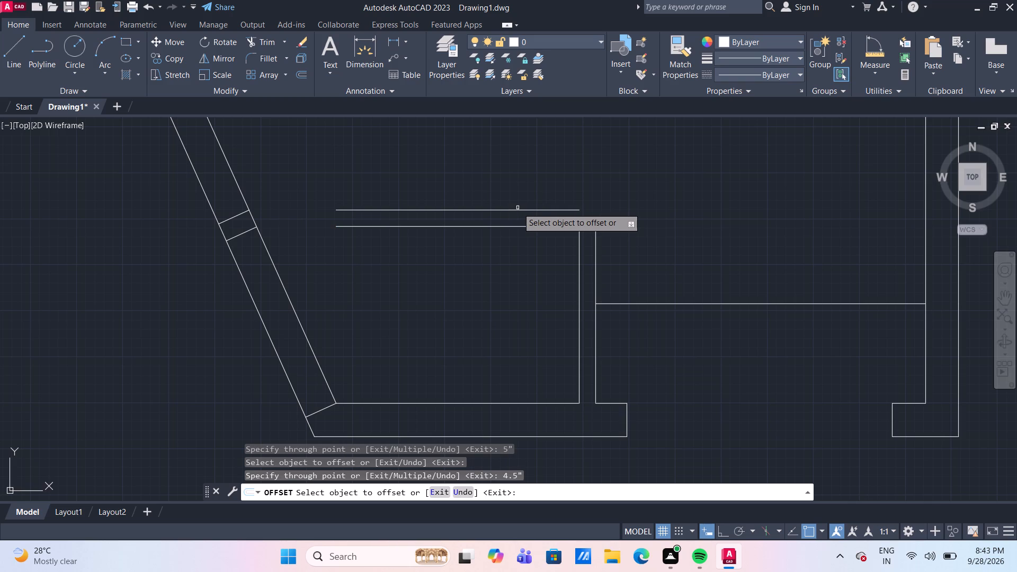
key("Escape")
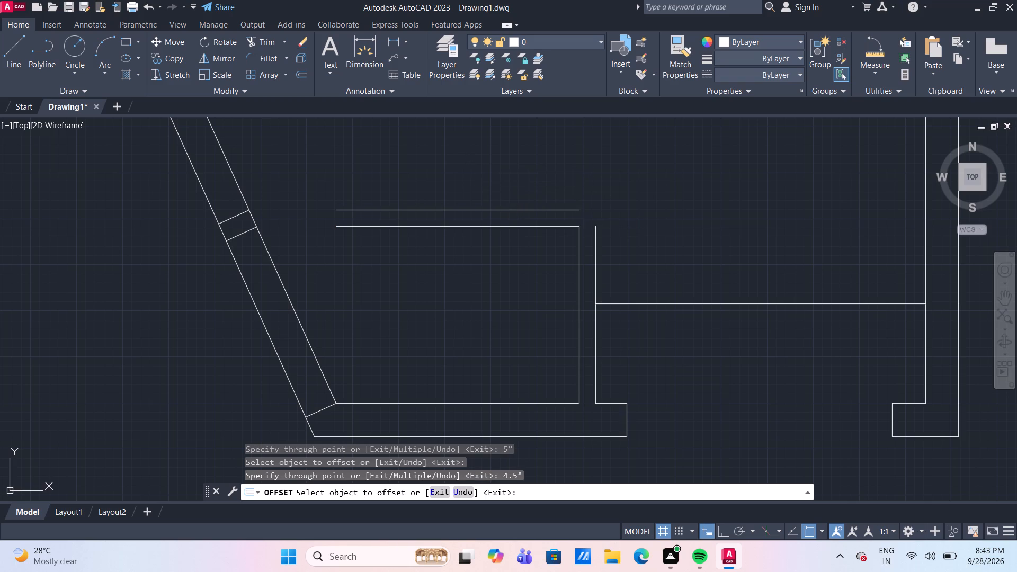
Extend both horizontal lines above the small lower room to the slanted wall's inner line.
type("TR")
key("Return")
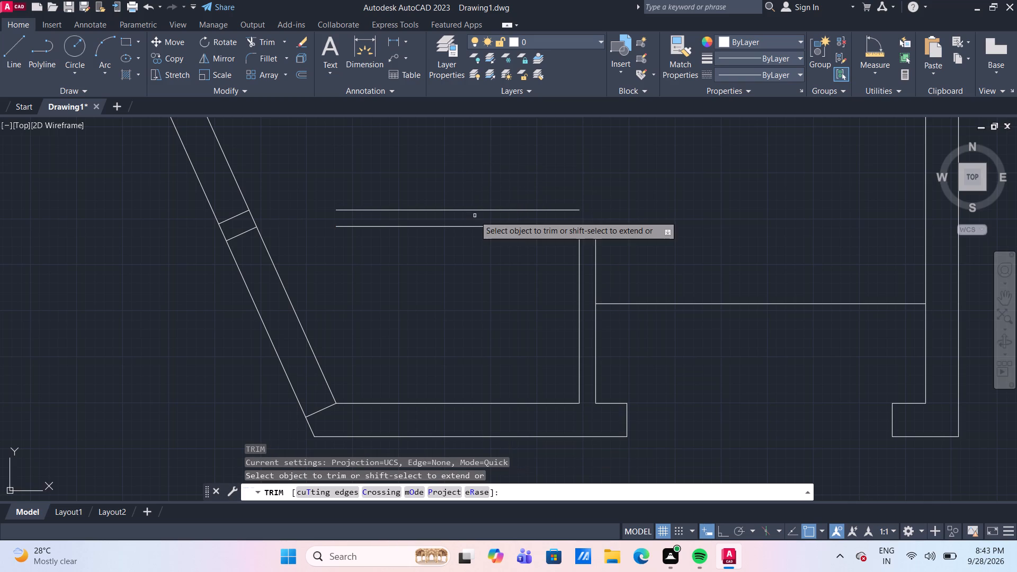
left_click(439, 212, "shift")
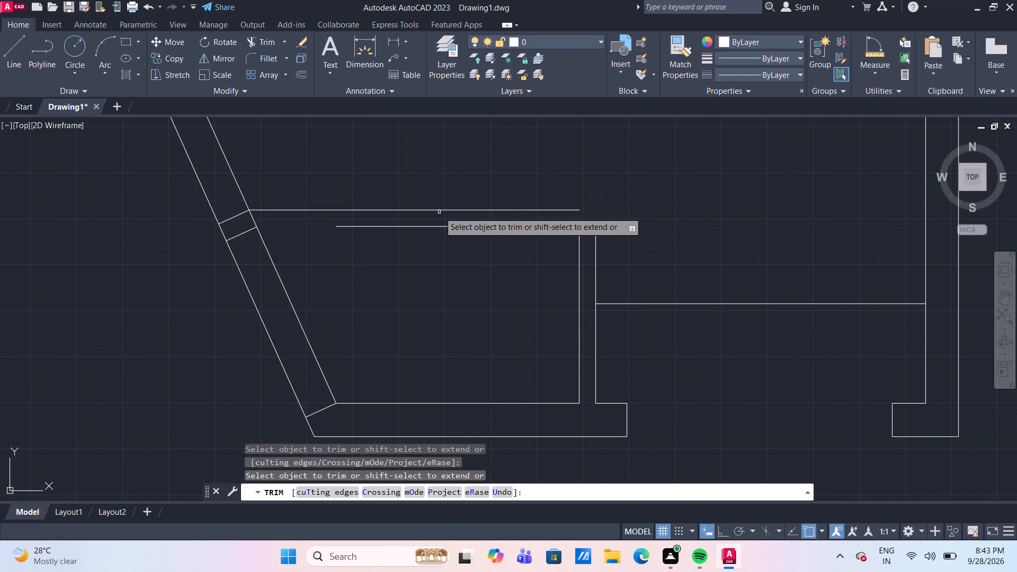
scroll(269, 201, "up", 1)
scroll(239, 251, "up", 2)
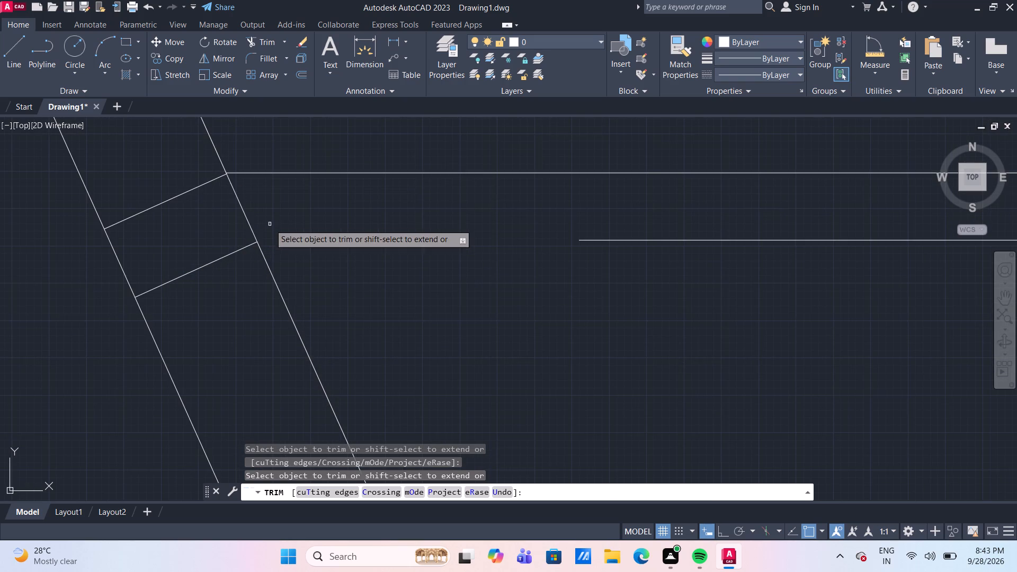
scroll(228, 176, "up", 2)
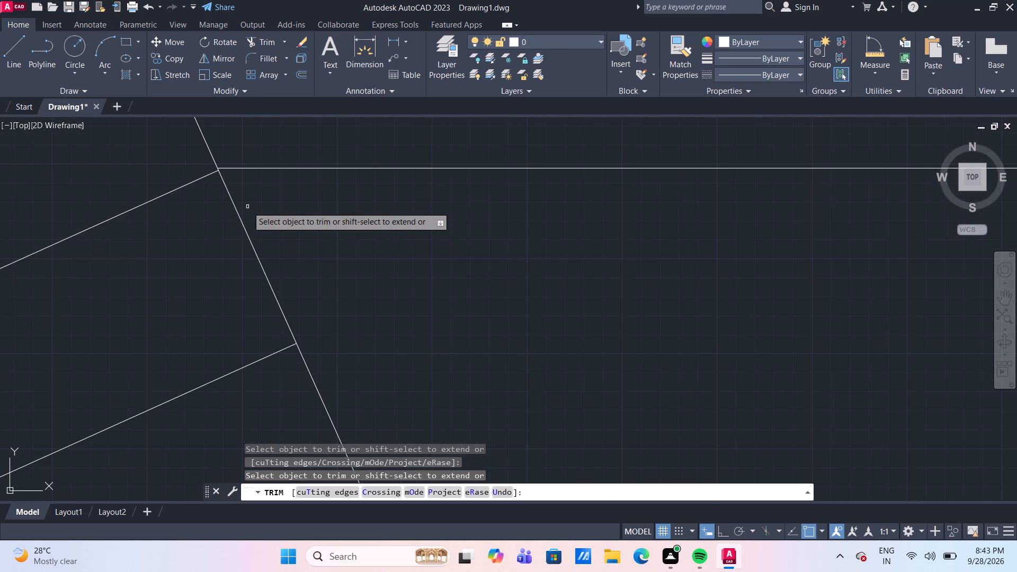
scroll(247, 207, "down", 4)
scroll(416, 265, "up", 2)
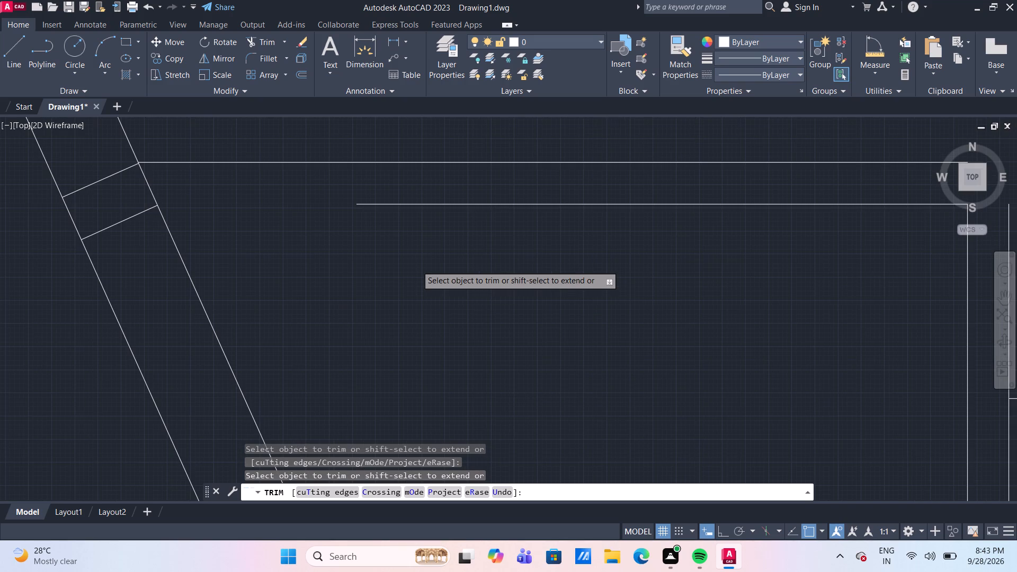
scroll(416, 265, "down", 2)
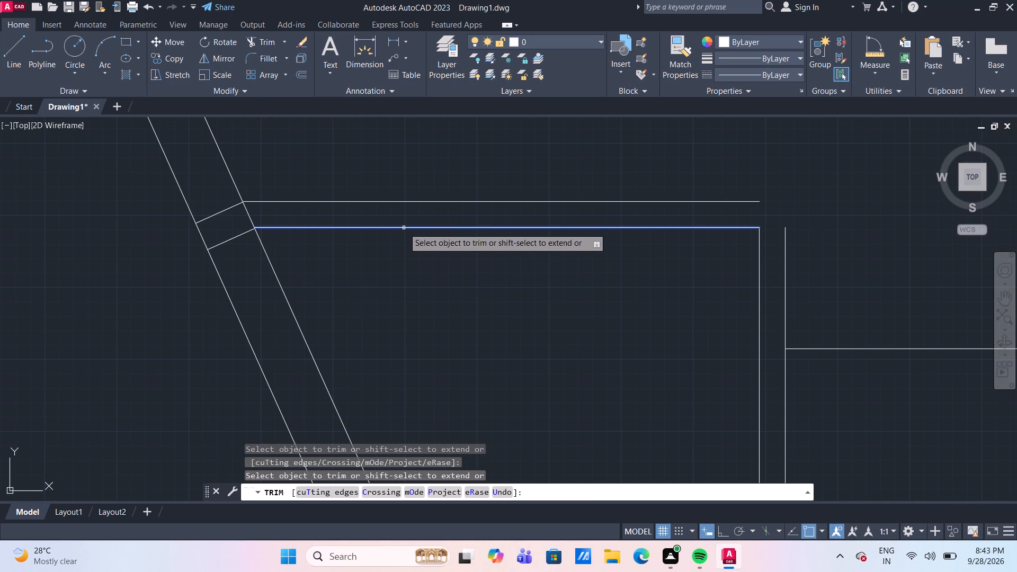
left_click(403, 227, "shift")
scroll(261, 231, "up", 3)
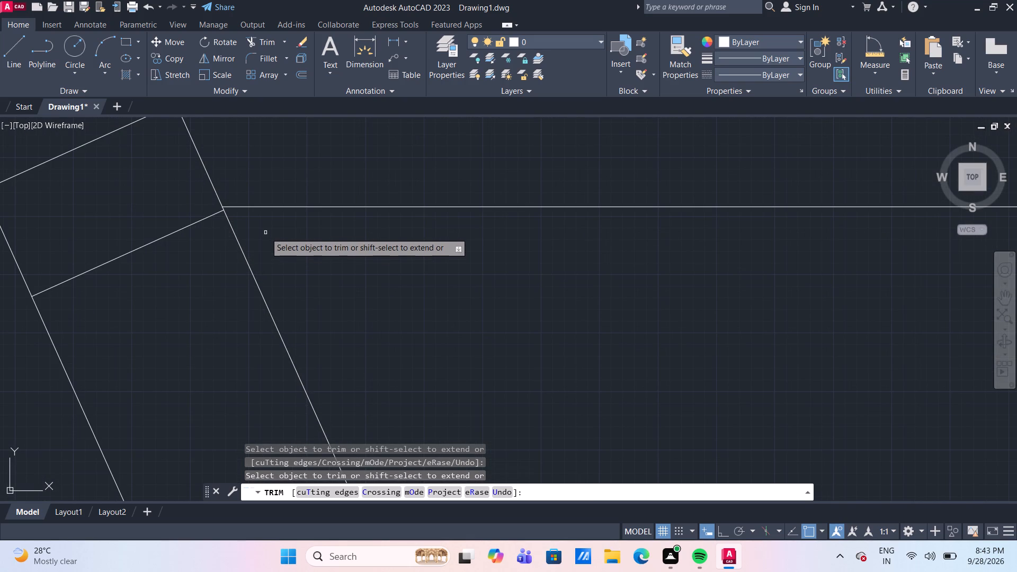
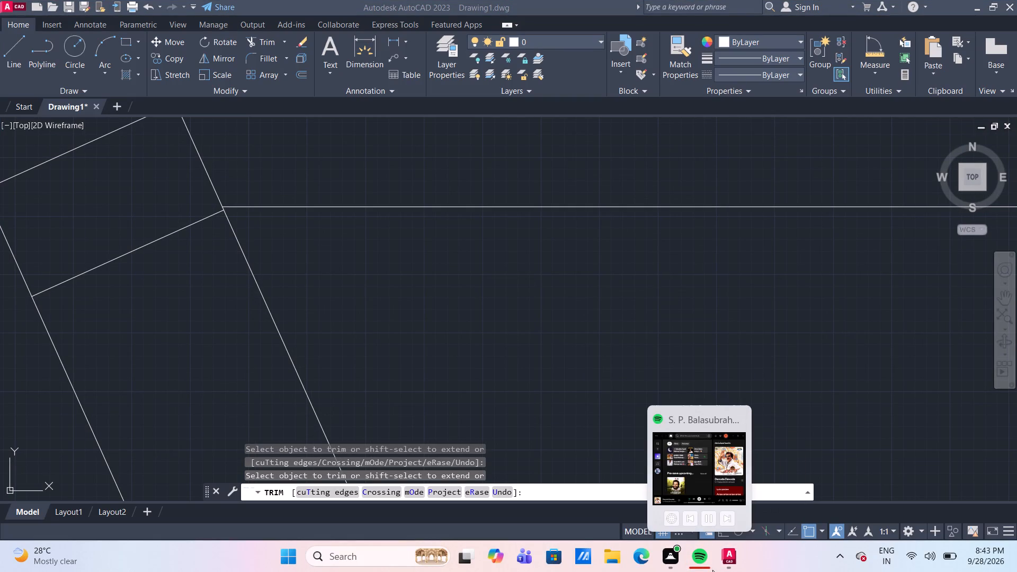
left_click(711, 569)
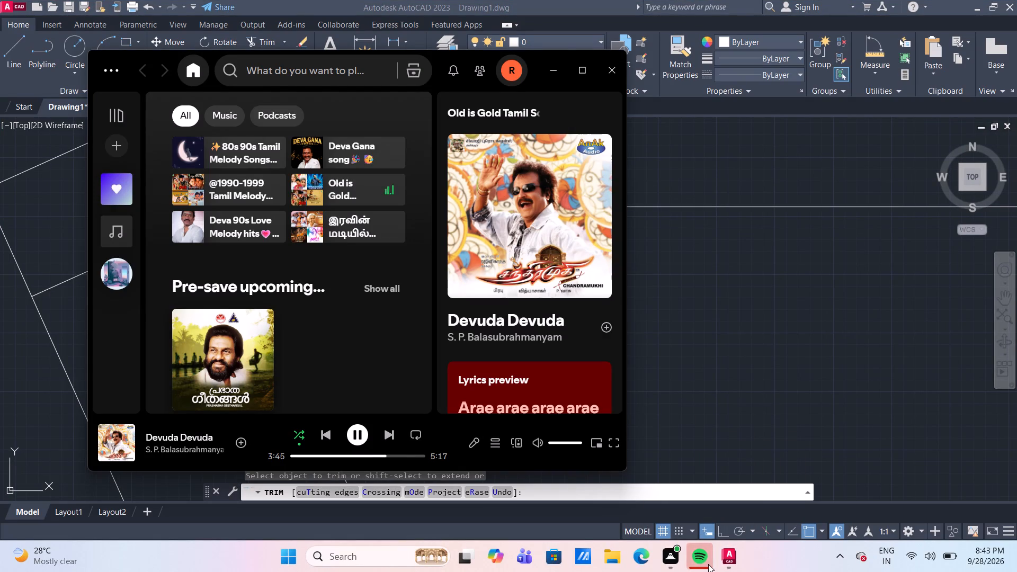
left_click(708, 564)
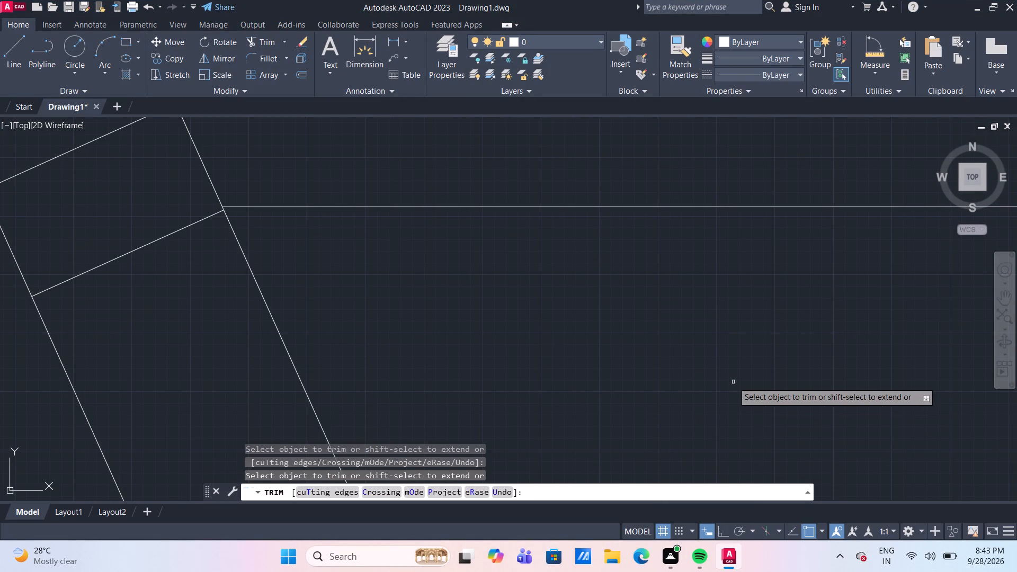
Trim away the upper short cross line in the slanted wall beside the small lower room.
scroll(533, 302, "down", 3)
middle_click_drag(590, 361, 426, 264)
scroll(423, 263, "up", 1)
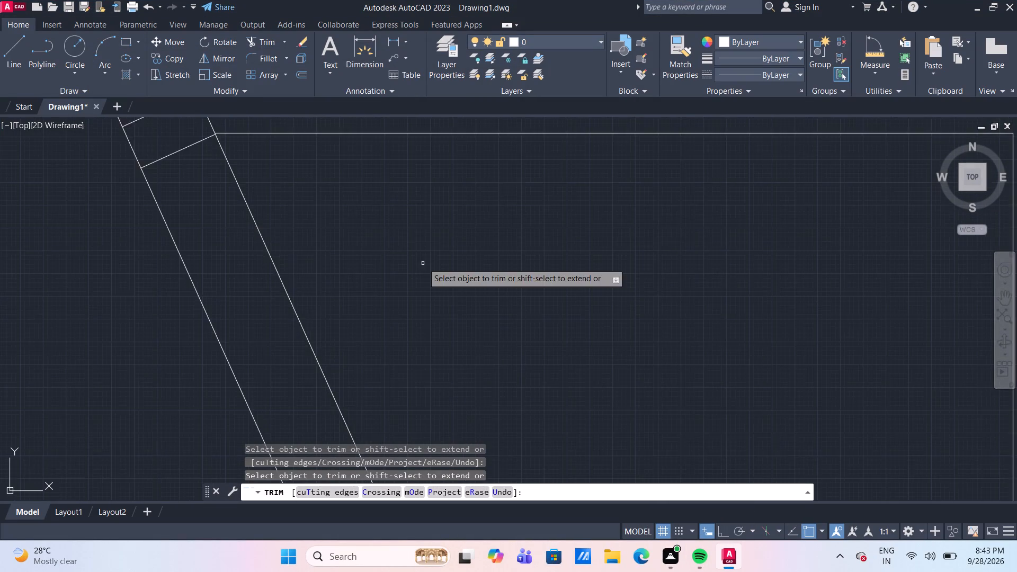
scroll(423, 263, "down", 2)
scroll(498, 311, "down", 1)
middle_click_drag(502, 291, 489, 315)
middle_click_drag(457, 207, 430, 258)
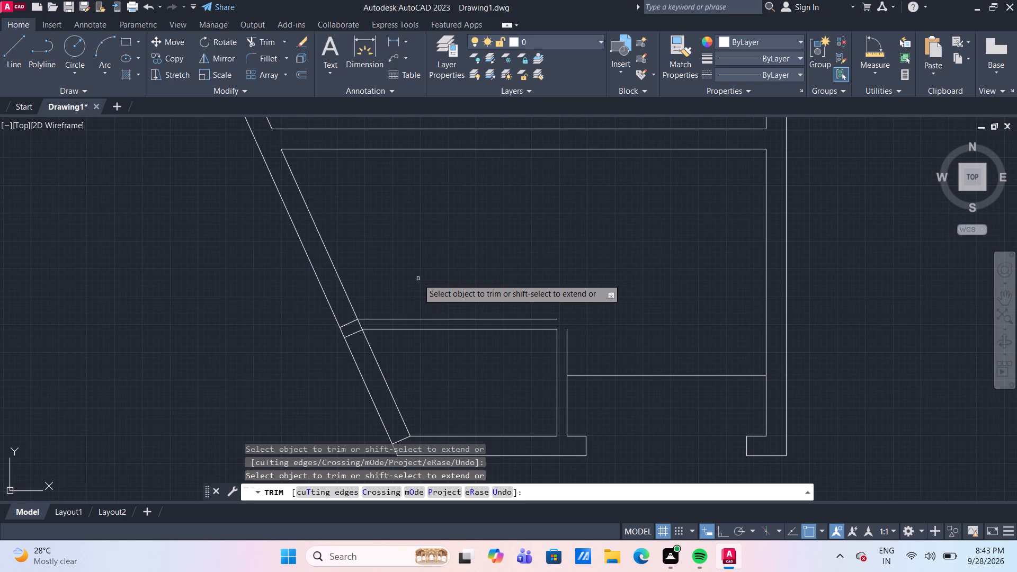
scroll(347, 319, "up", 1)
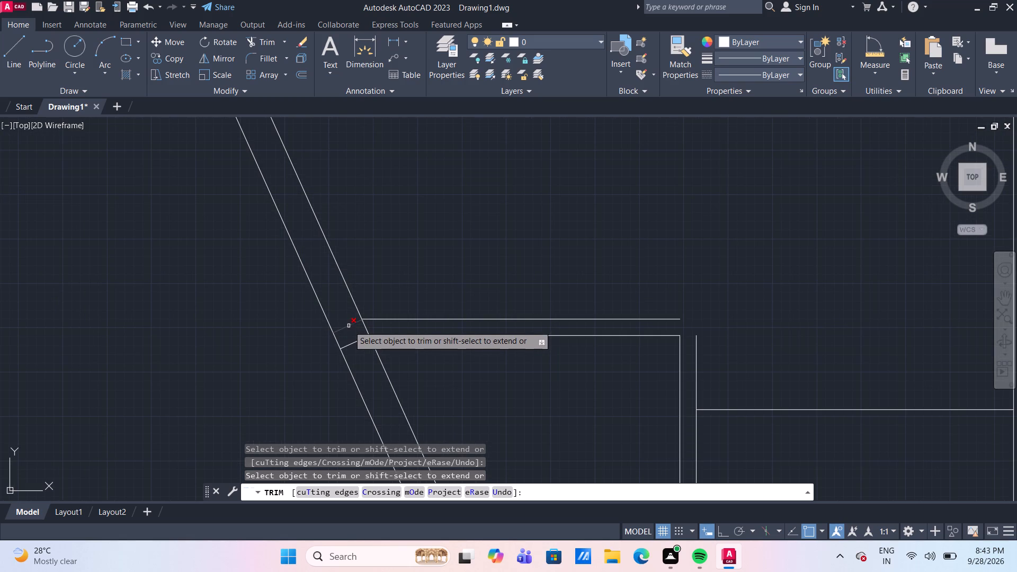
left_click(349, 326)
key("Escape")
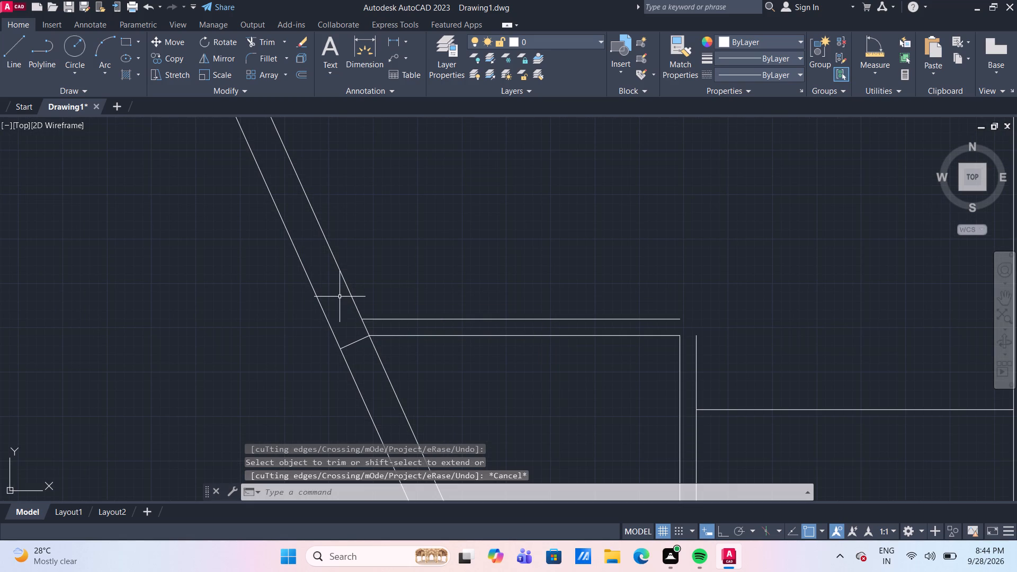
Undo the whole last Trim operation, including the line extensions above the small lower room.
key("ctrl+z")
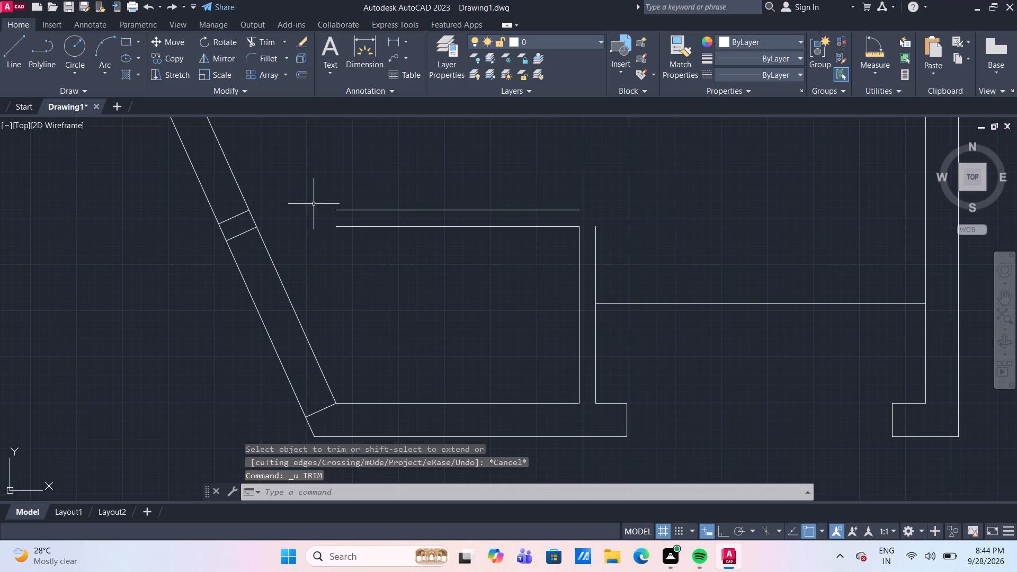
Offset the upper short cross line beside the small lower room 6'11.5" up the slanted wall.
middle_click_drag(330, 213, 351, 264)
scroll(351, 264, "up", 1)
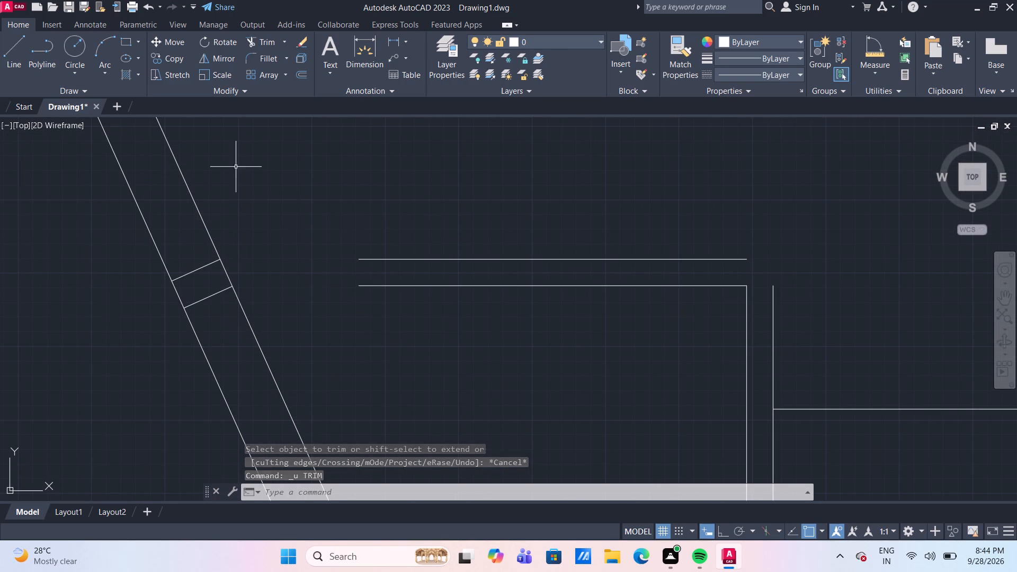
left_click(300, 72)
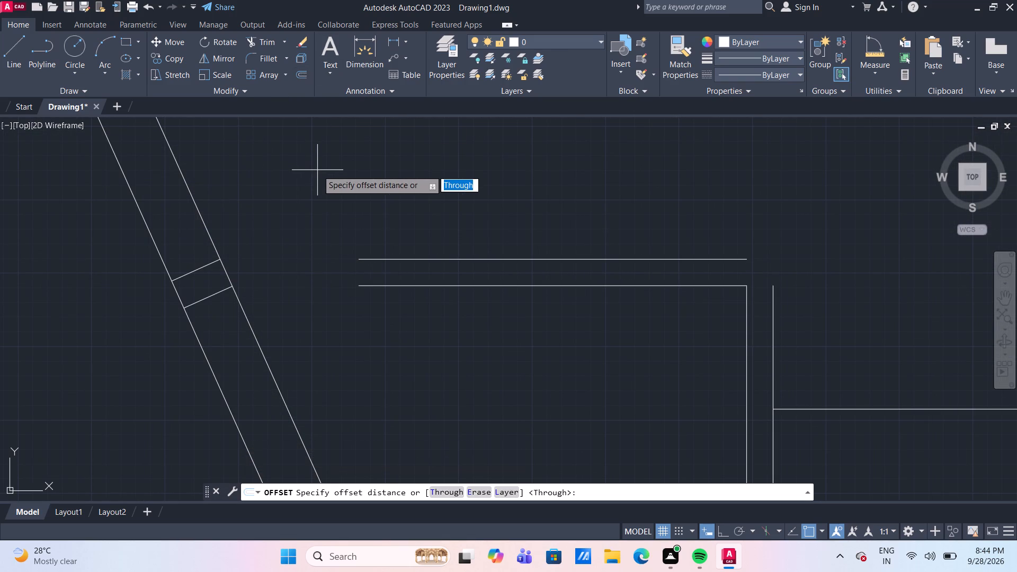
key("Return")
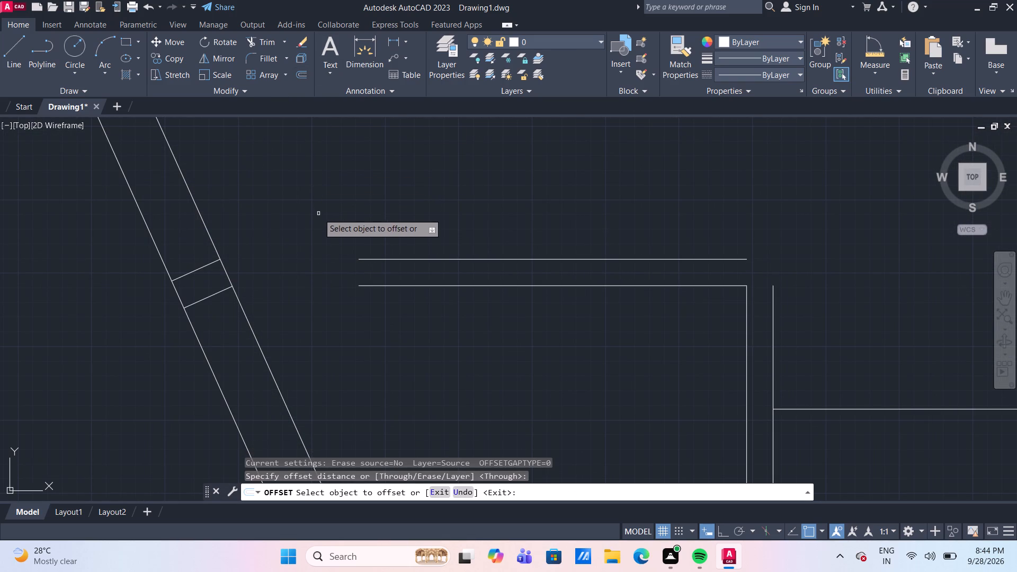
left_click(203, 266)
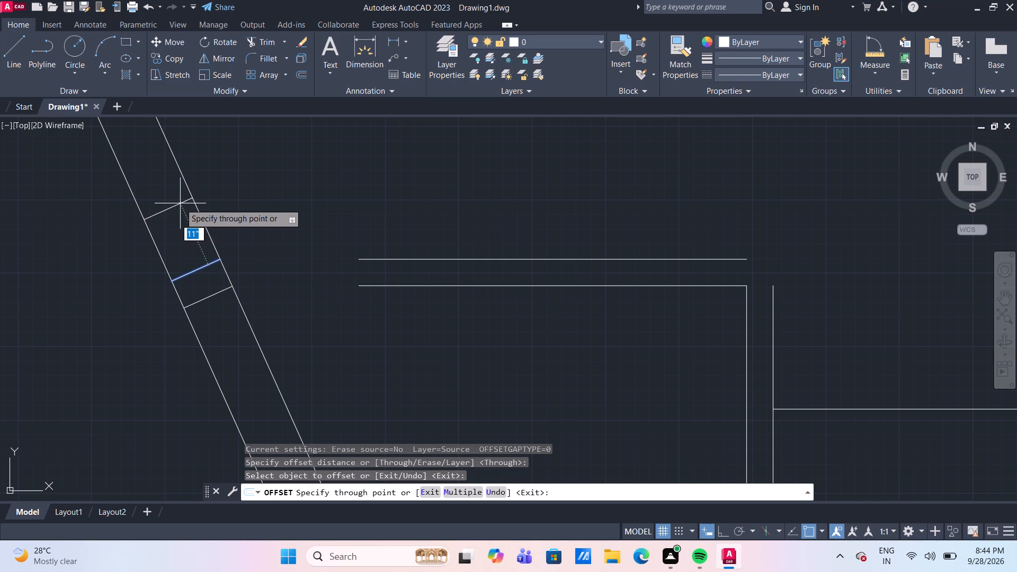
type("6'")
type("11.5")
key("shift+quotedbl")
key("Return")
Offset the cross line just below the long horizontal partition by 9.75" farther up the slanted wall.
scroll(180, 203, "down", 5)
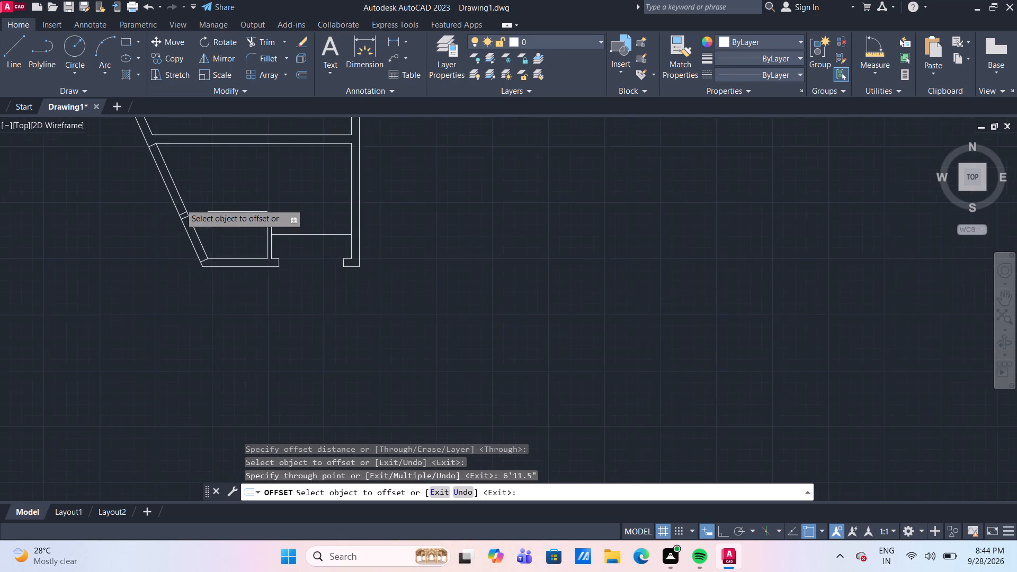
scroll(172, 167, "up", 4)
middle_click_drag(160, 171, 219, 267)
scroll(169, 174, "up", 1)
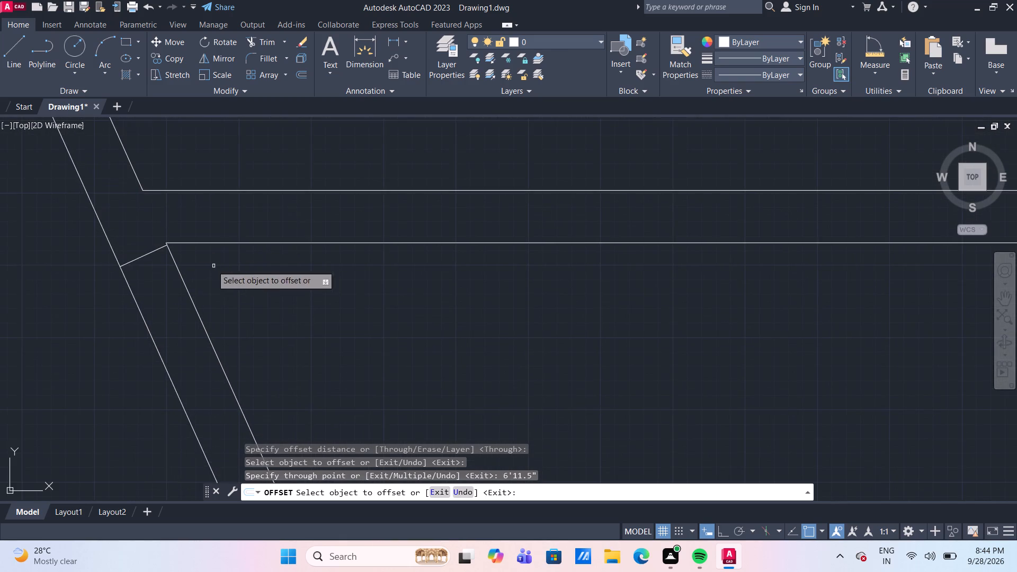
scroll(157, 221, "up", 2)
middle_click_drag(164, 223, 186, 232)
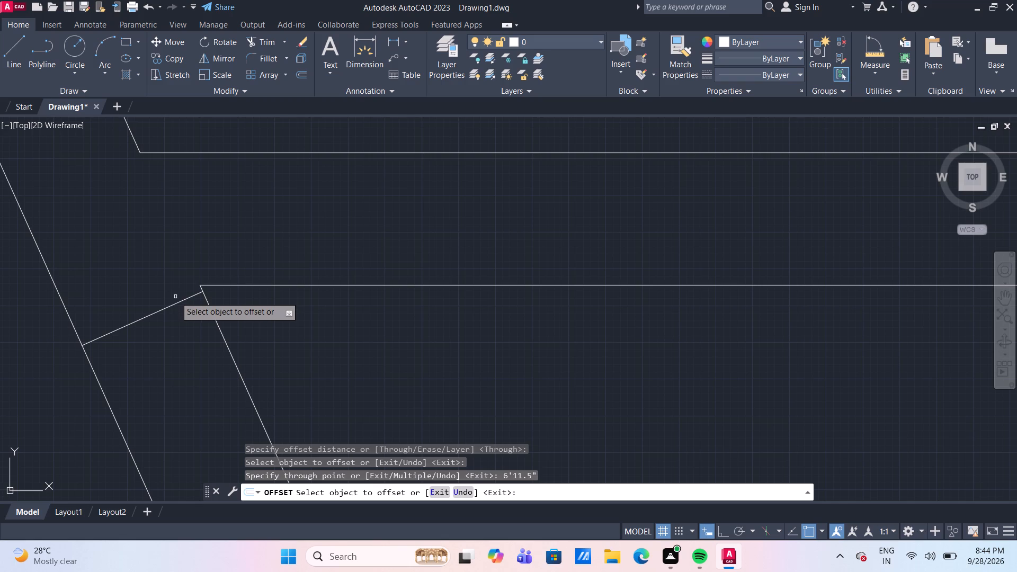
left_click(180, 301)
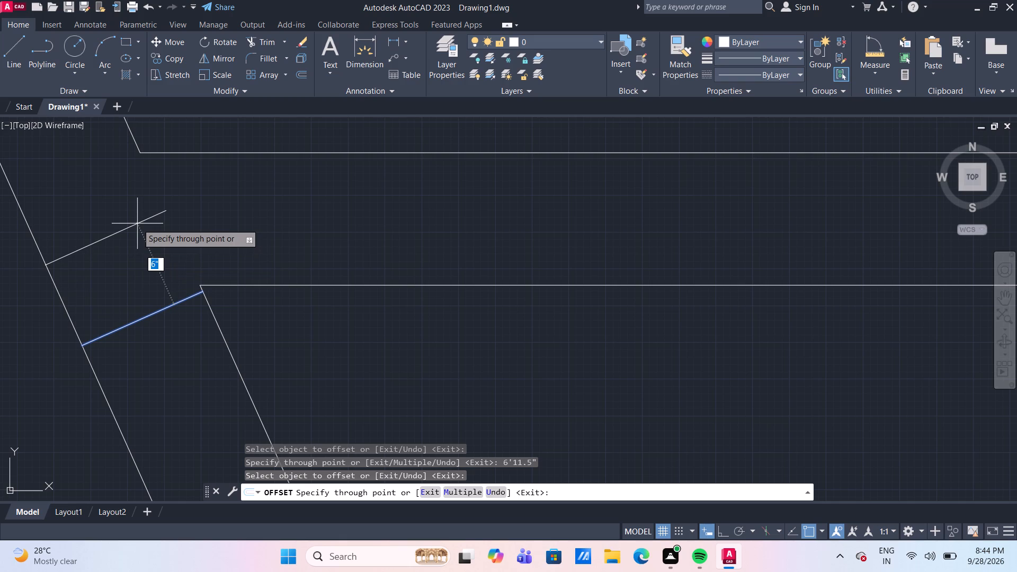
key("9")
type(".75\"")
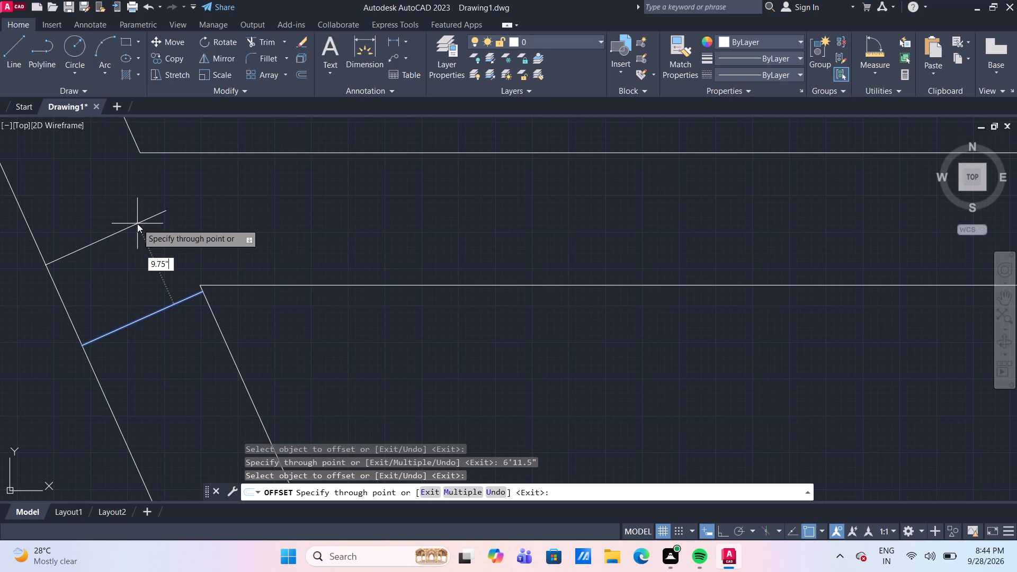
key("Return")
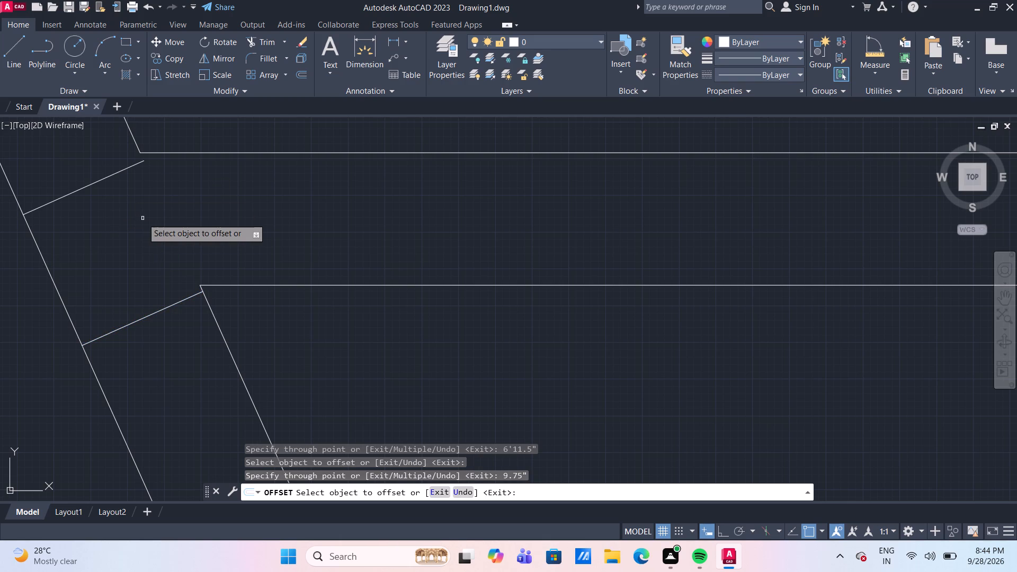
Offset the upper cross line at the long horizontal partition 12'0.75" up the slanted wall.
scroll(142, 218, "down", 4)
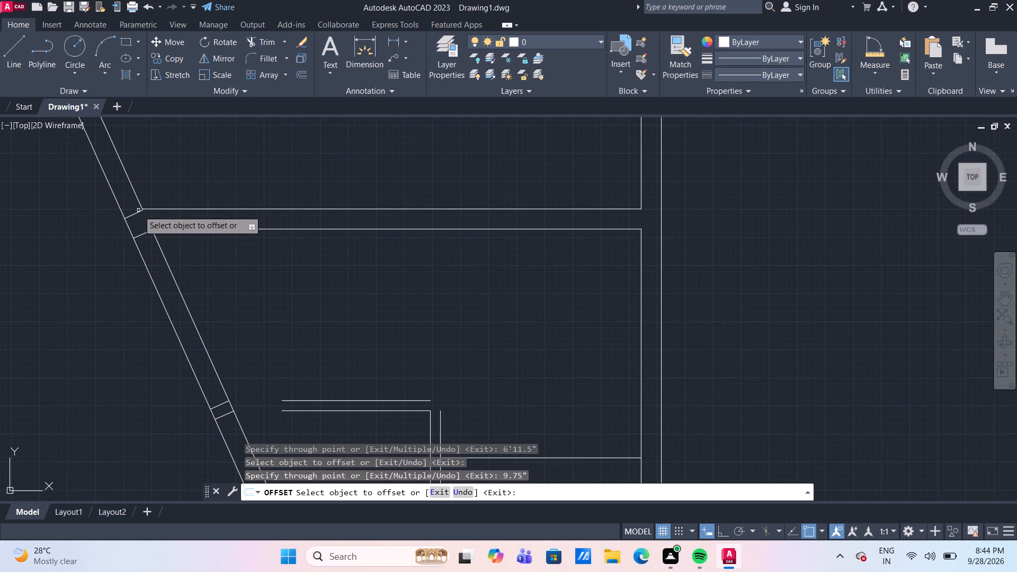
left_click_drag(134, 216, 131, 205)
scroll(119, 159, "down", 2)
middle_click_drag(119, 159, 153, 261)
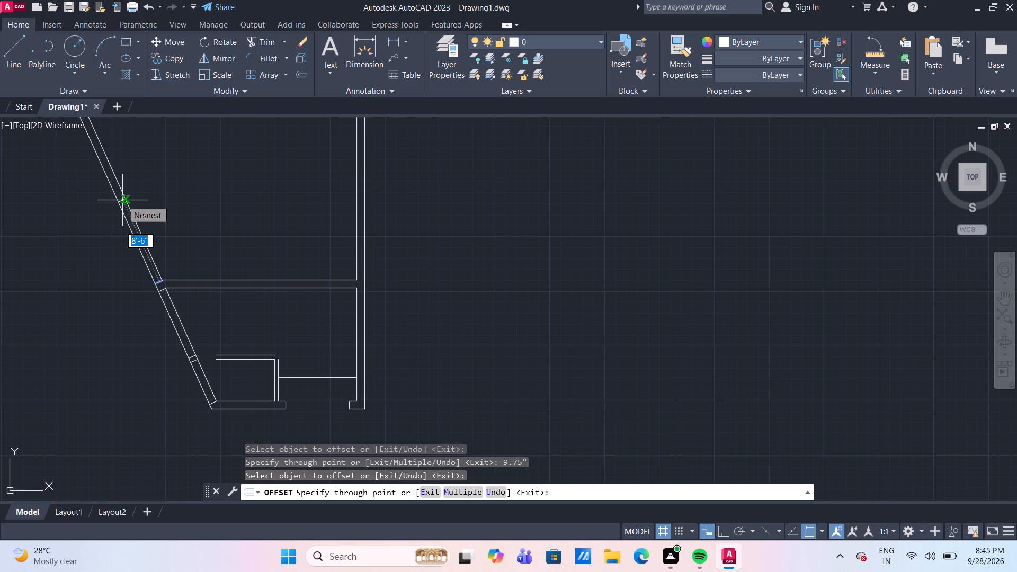
type("12")
key("apostrophe")
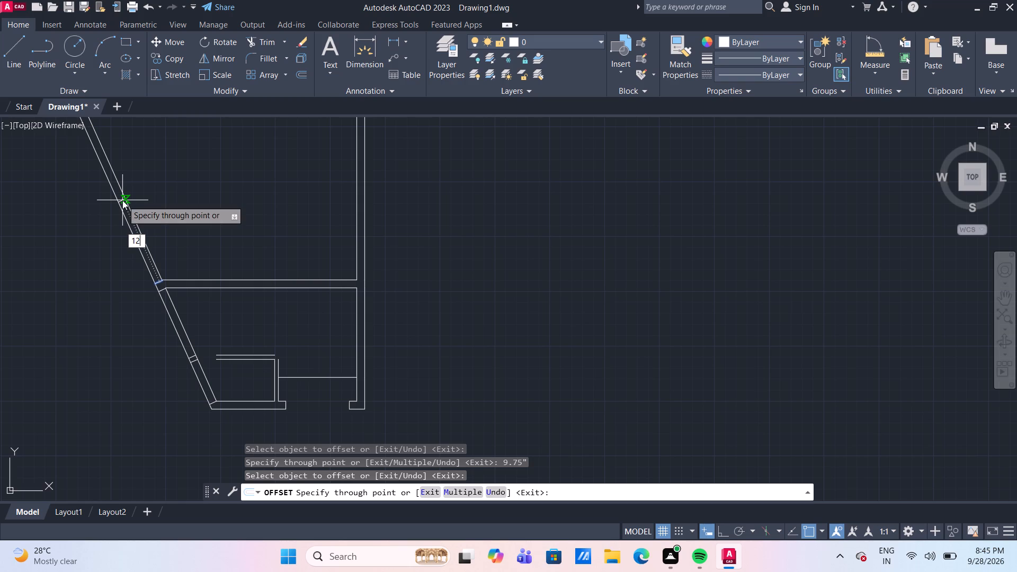
type("0.75\"")
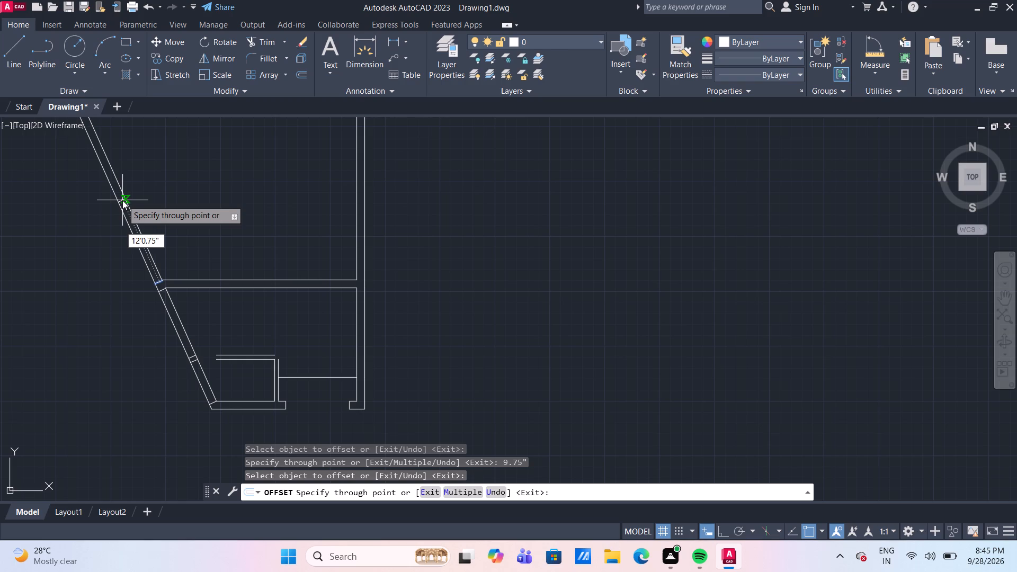
key("Return")
Offset the uppermost cross line in the slanted wall by 9.75" farther up the wall.
middle_click_drag(146, 169, 166, 202)
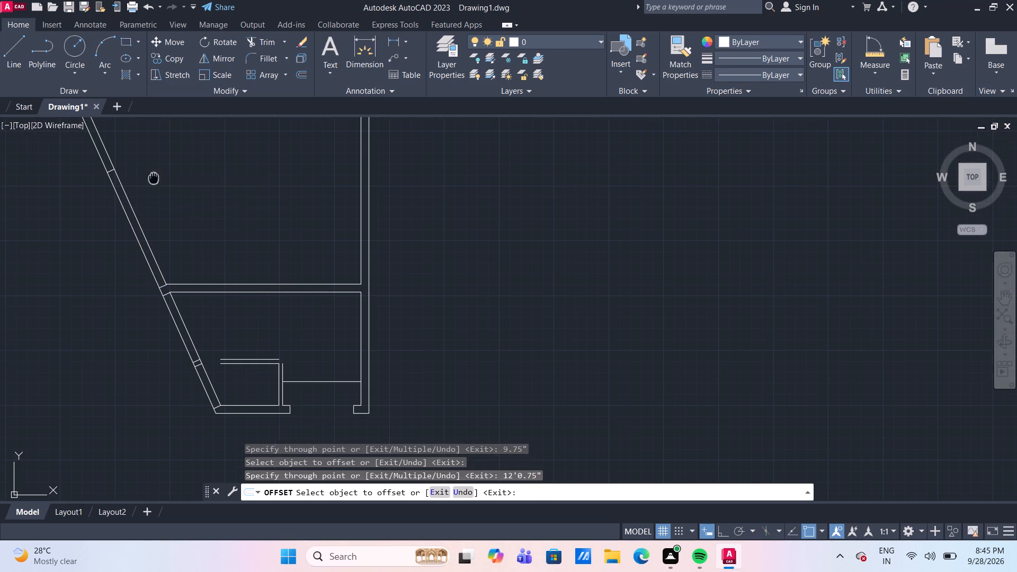
middle_click_drag(166, 202, 183, 263)
scroll(149, 254, "up", 1)
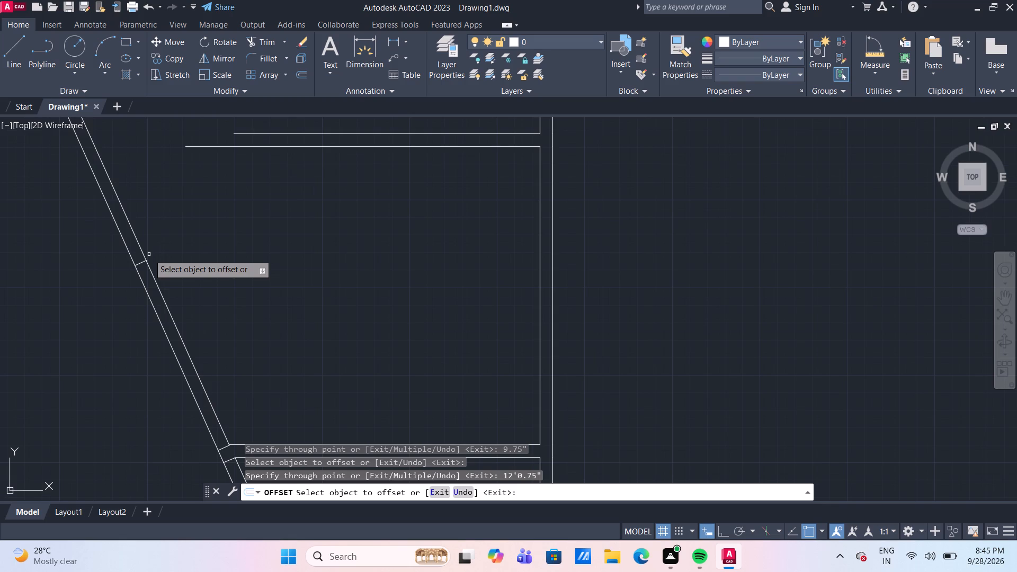
left_click(140, 264)
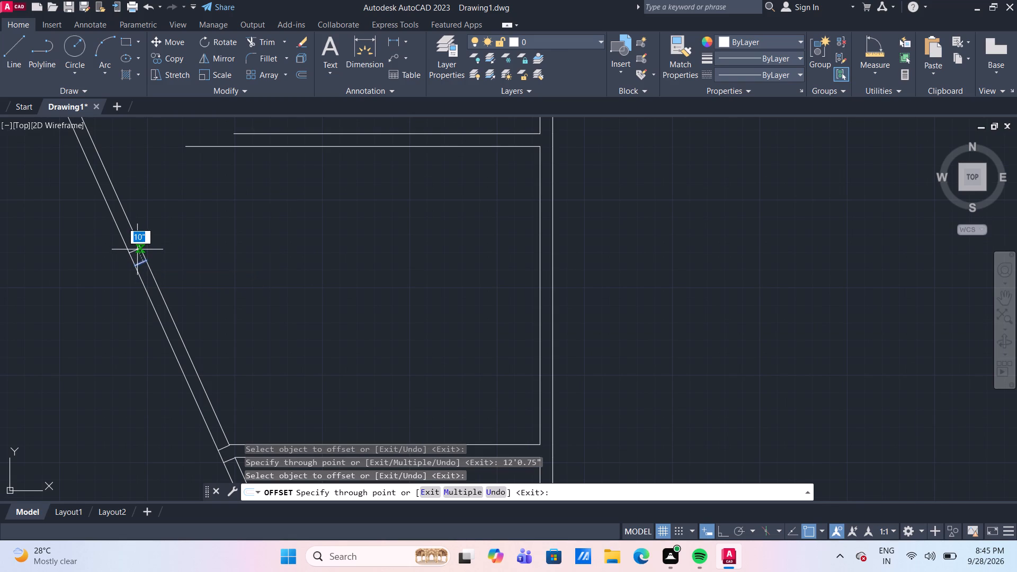
key("9")
key("apostrophe")
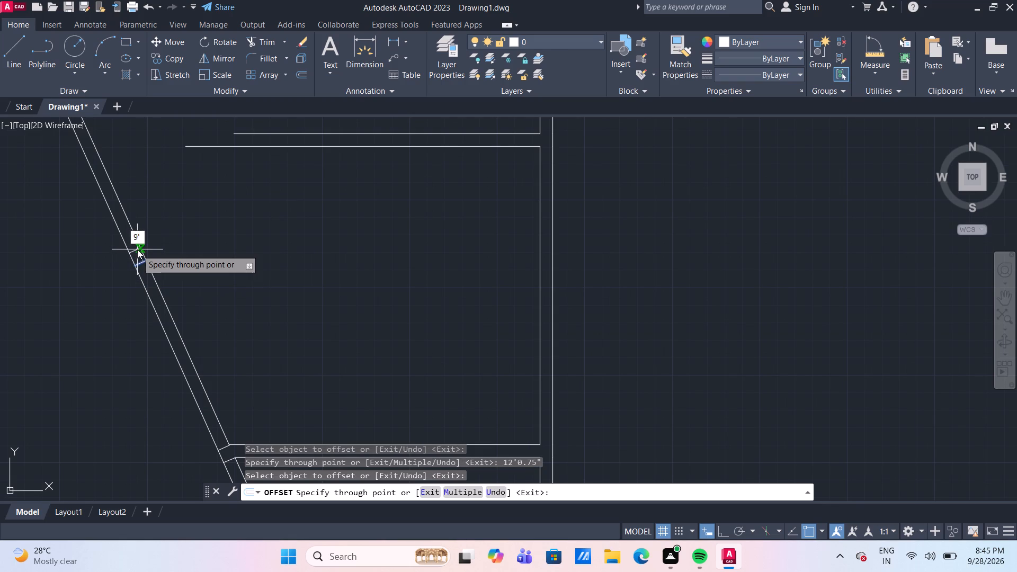
key("BackSpace")
key("period")
type("75\"")
key("Return")
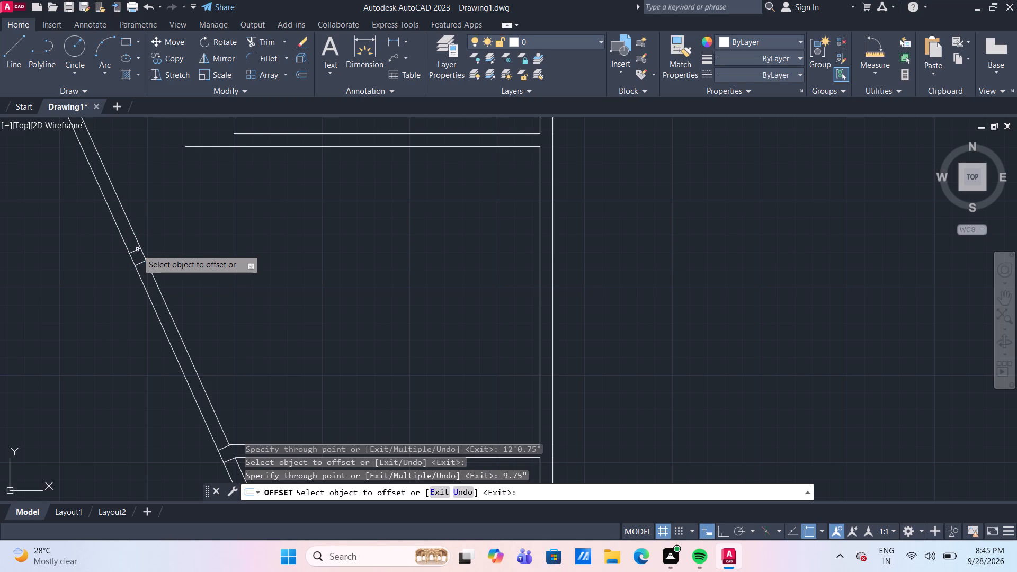
Offset the uppermost cross line in the slanted wall by 13'7.75" farther up the wall.
left_click(137, 249)
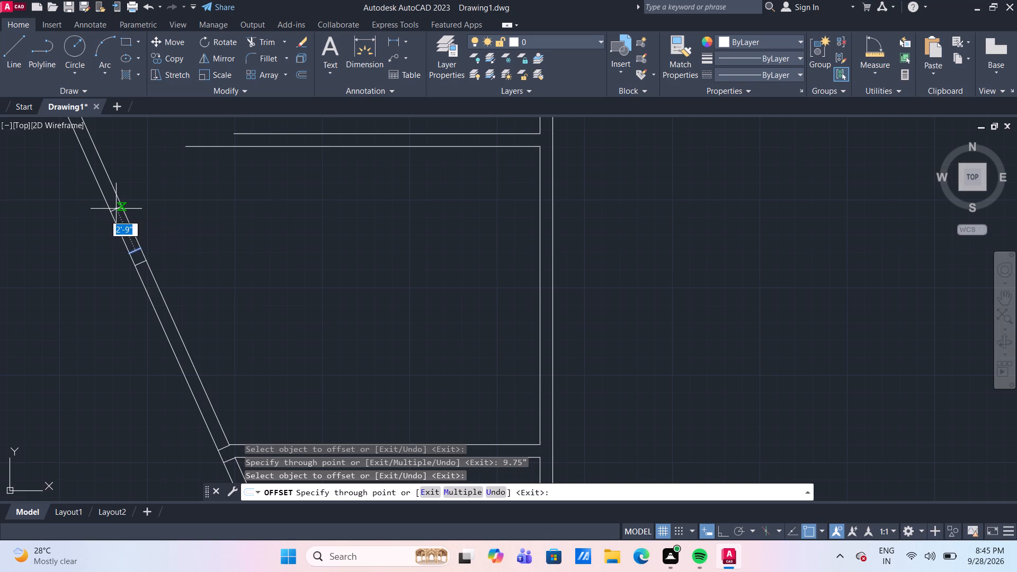
type("13")
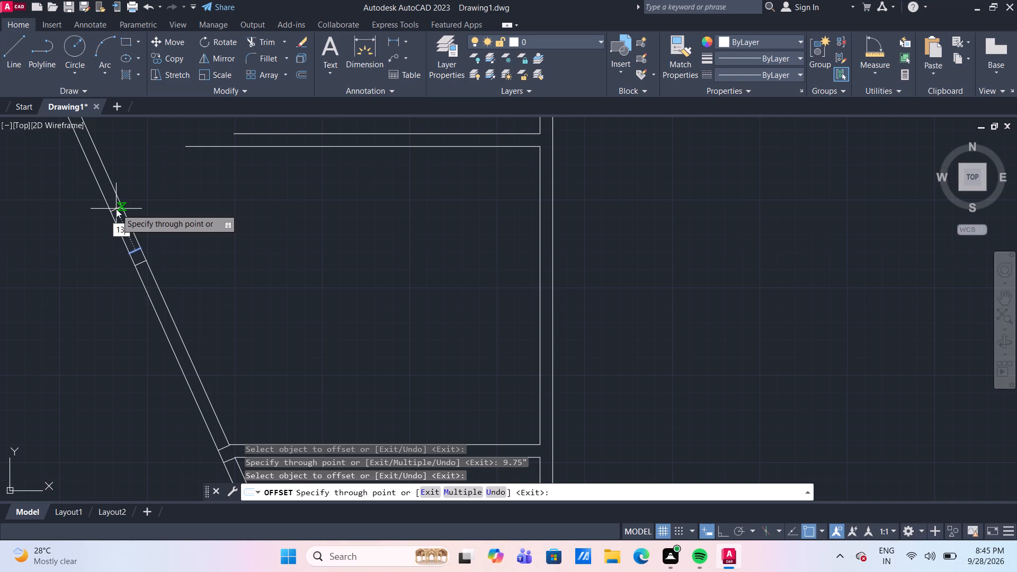
key("apostrophe")
key("7")
key("period")
type("75\"")
key("Return")
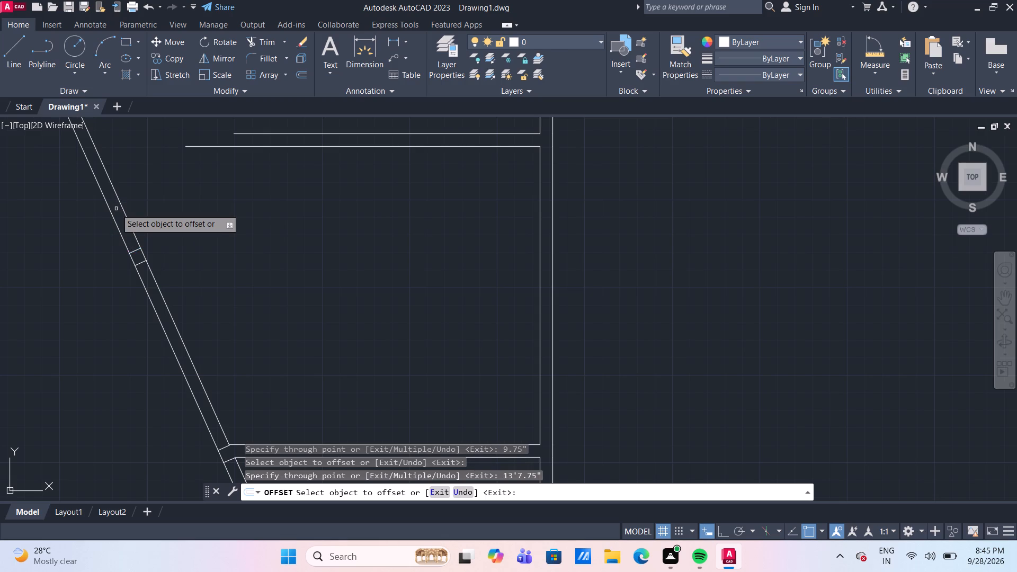
Offset the new uppermost cross line by 9.75" farther up the slanted wall.
scroll(115, 208, "down", 2)
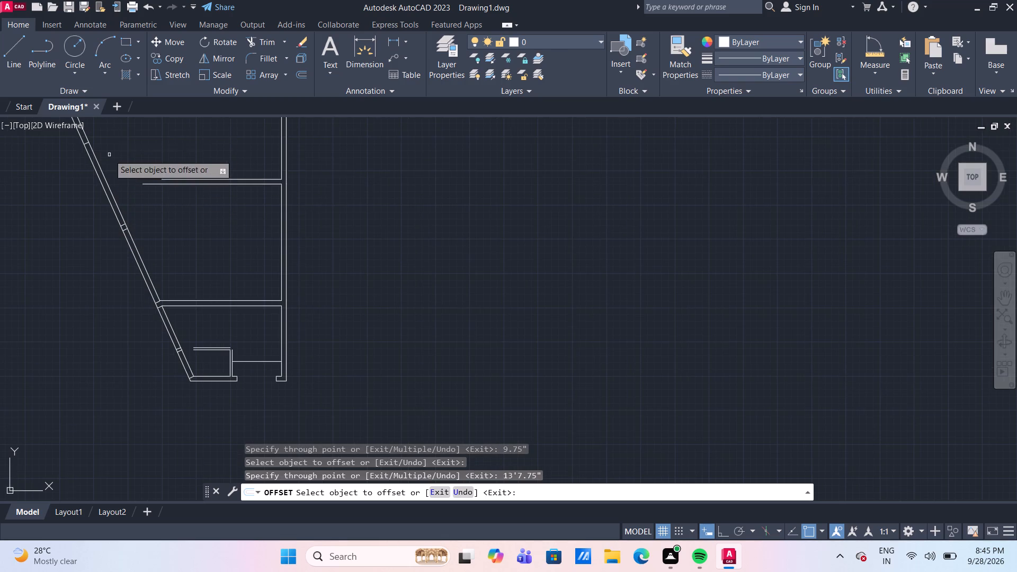
middle_click_drag(114, 164, 192, 309)
scroll(167, 275, "up", 4)
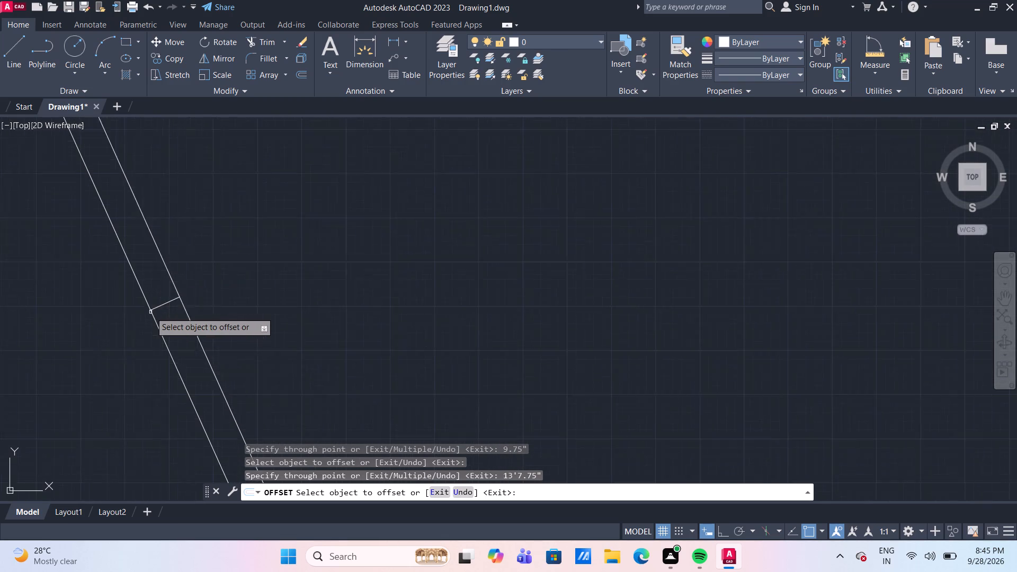
scroll(150, 312, "up", 1)
left_click(162, 305)
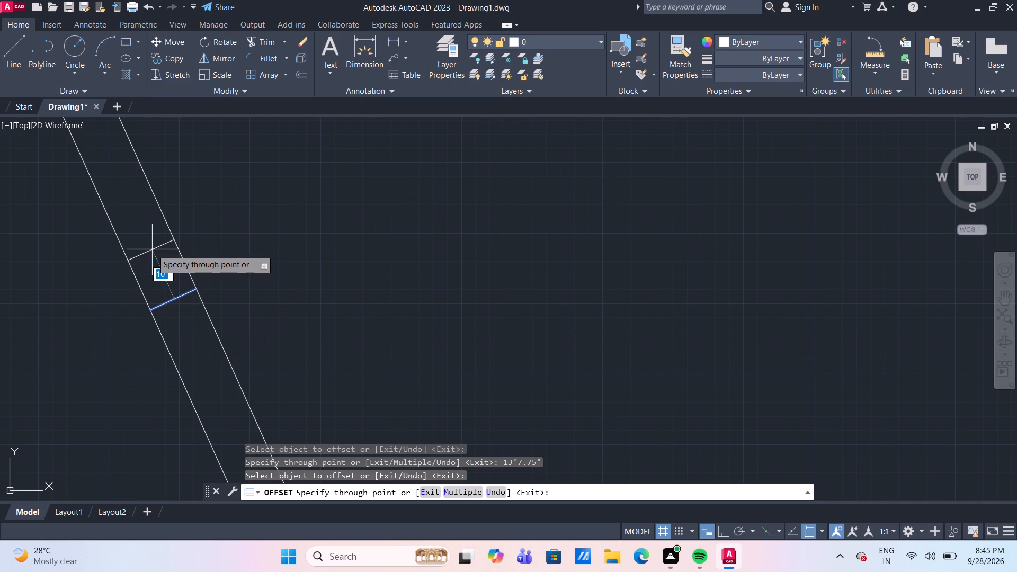
key("9")
type(".75\"")
key("Return")
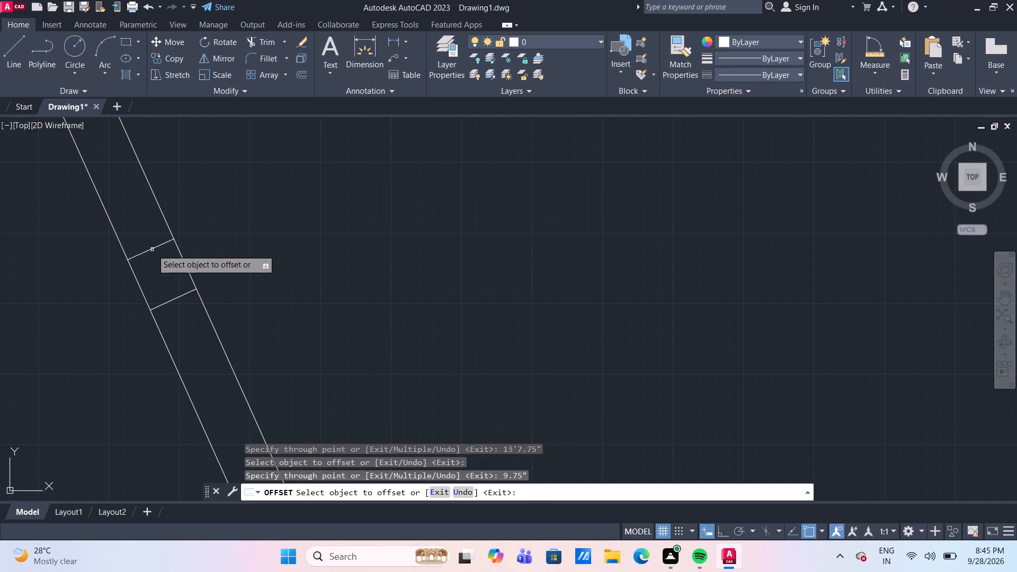
Offset the upper line of that 9.75" pair by 6'5.25" up the slanted wall, near the plan's top corner, and end the Offset command.
left_click(152, 249)
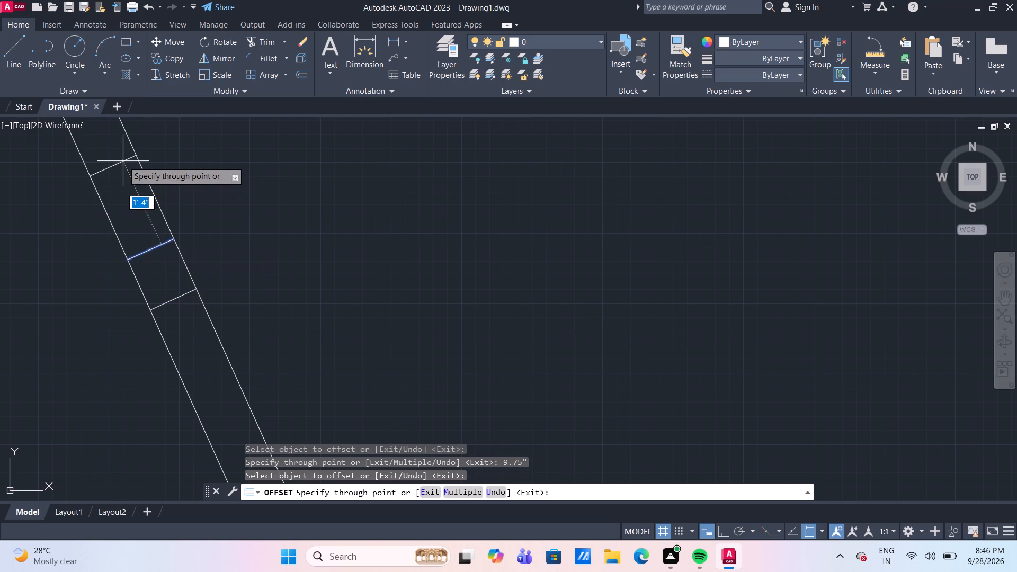
scroll(123, 161, "down", 2)
middle_click_drag(128, 172, 158, 312)
scroll(160, 316, "down", 1)
scroll(124, 225, "up", 1)
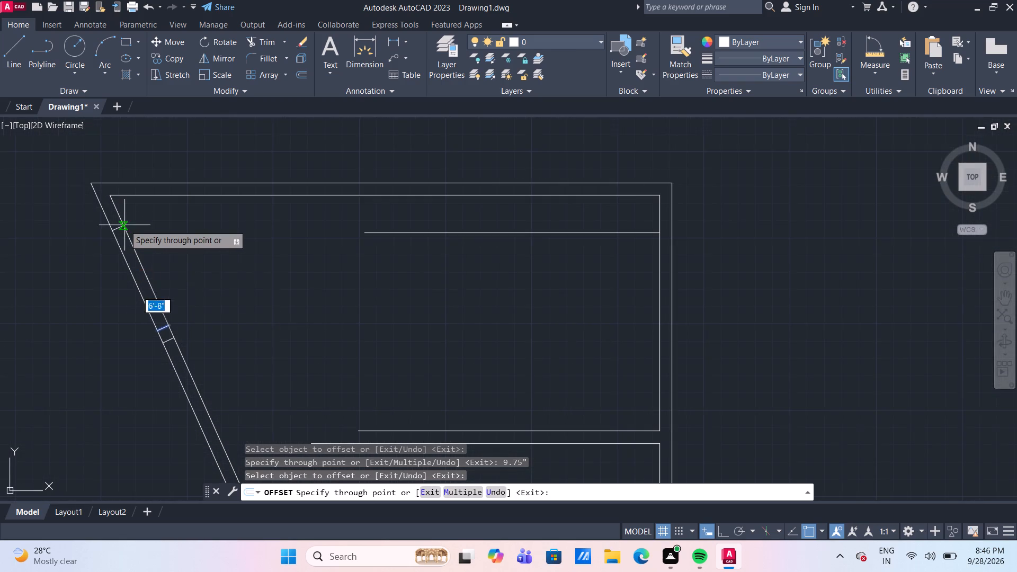
scroll(124, 225, "up", 1)
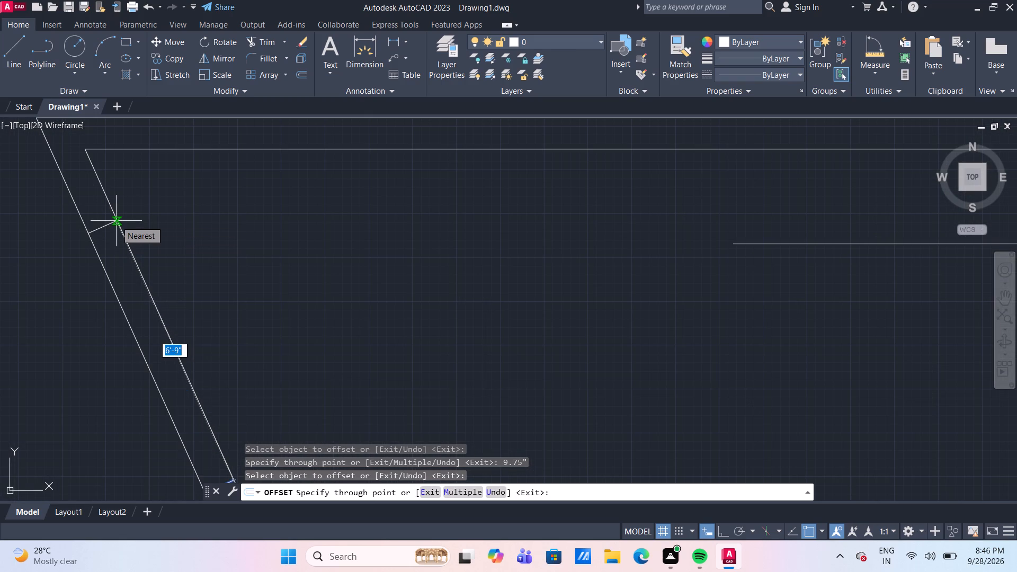
type("6'")
key("5")
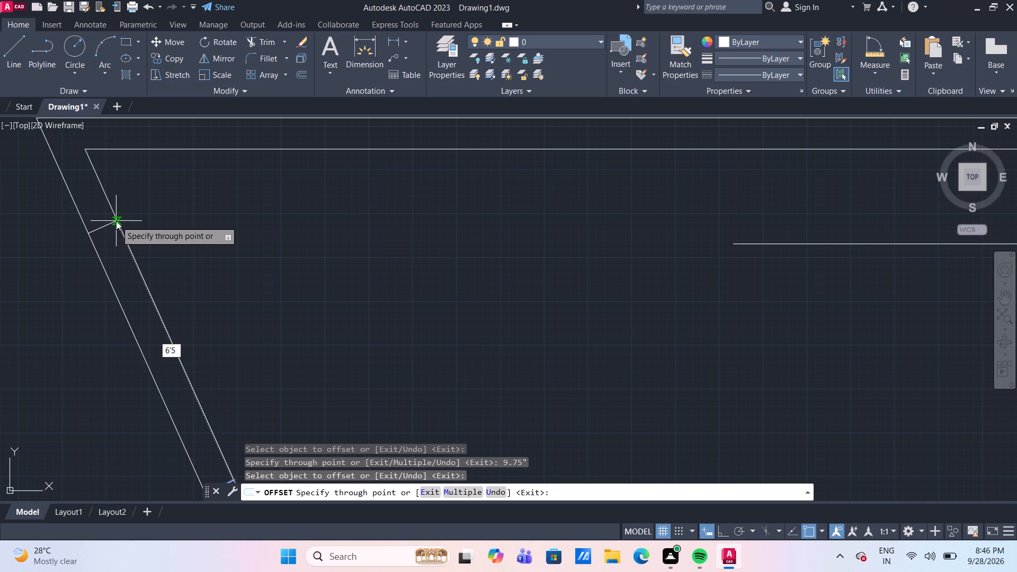
type(".25")
key("shift+quotedbl")
key("Return")
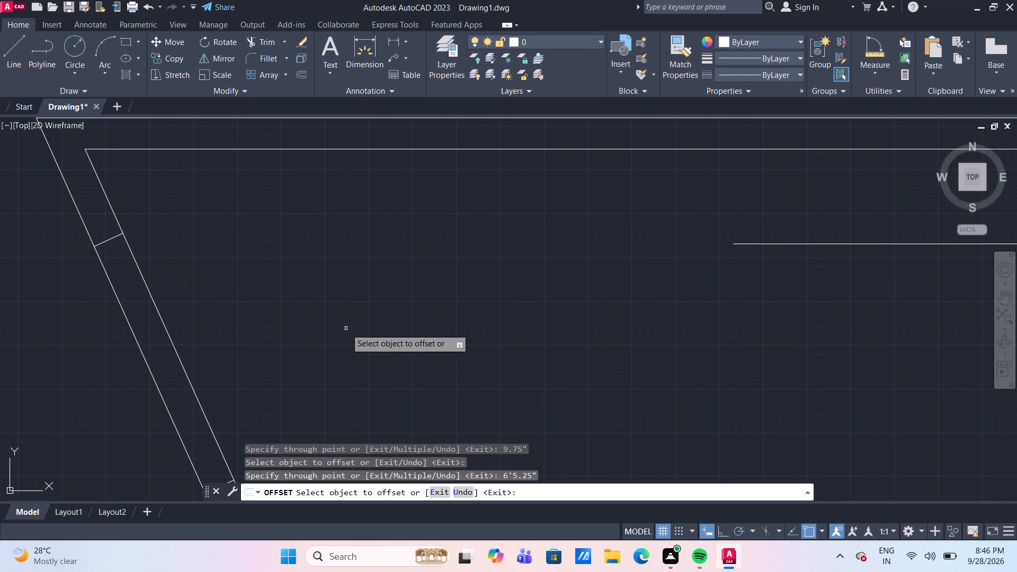
scroll(346, 328, "down", 3)
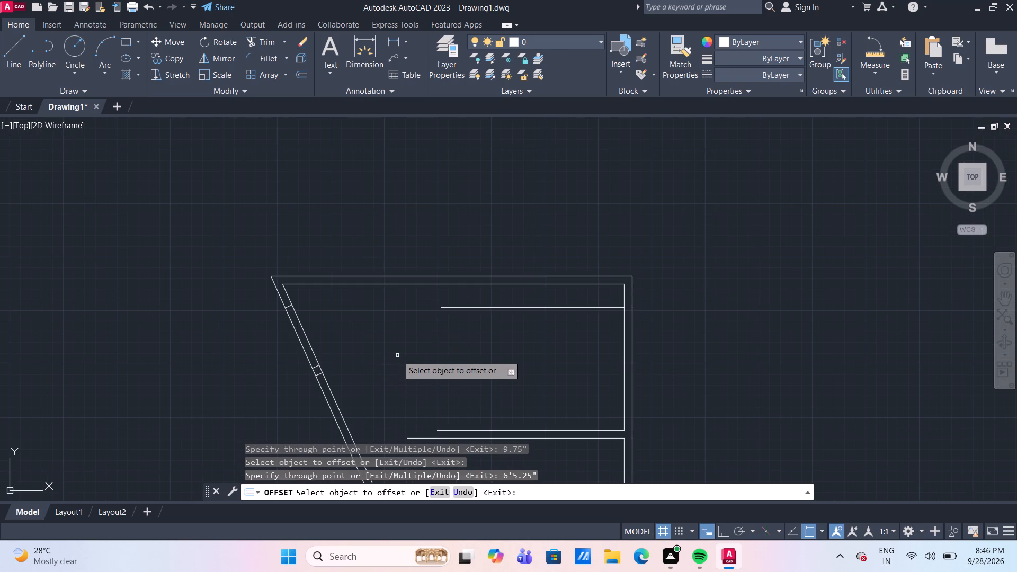
key("Escape")
Draw a line about 32'5" long from the topmost cross line's inner end to the inner corner where the top and straight side walls meet.
scroll(311, 294, "up", 2)
left_click_drag(311, 294, 307, 294)
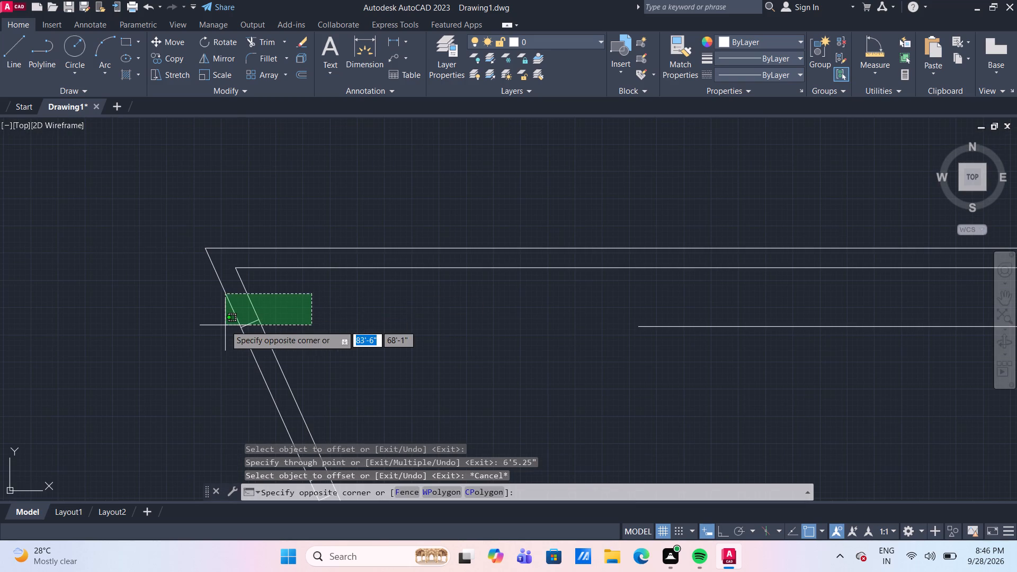
left_click(337, 336)
scroll(259, 291, "up", 1)
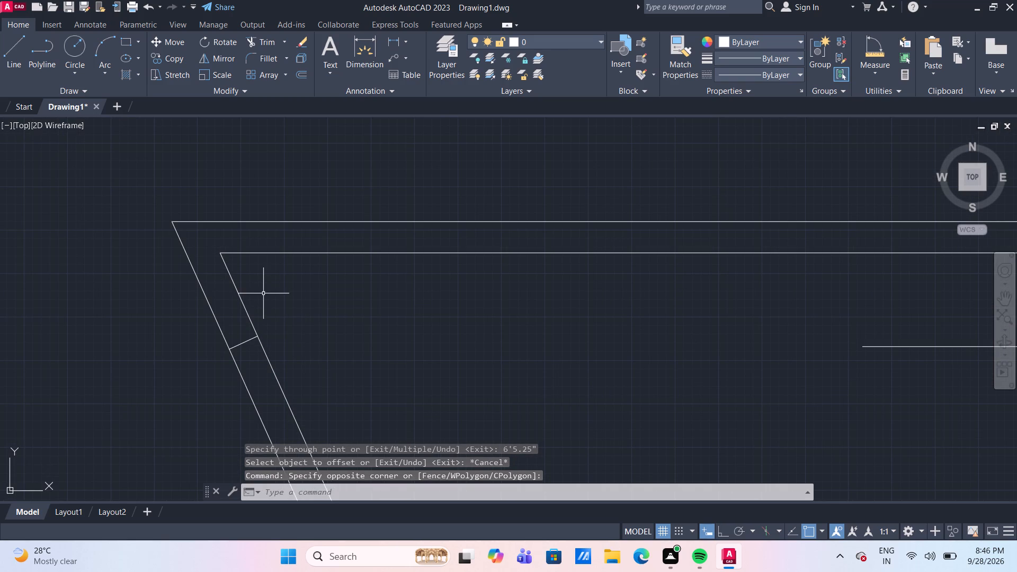
left_click(19, 52)
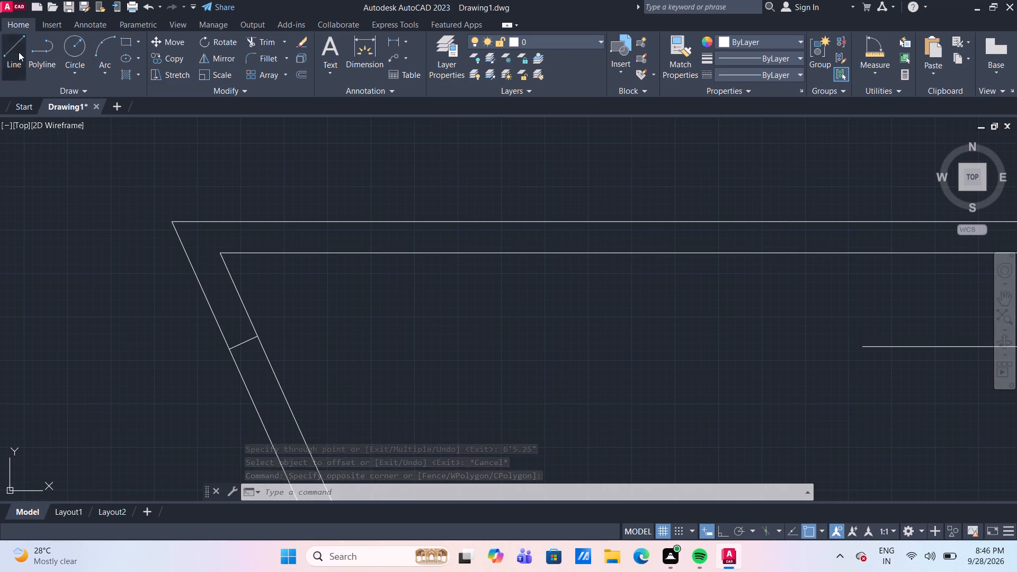
scroll(406, 427, "down", 1)
middle_click_drag(525, 437, 361, 352)
scroll(361, 352, "down", 3)
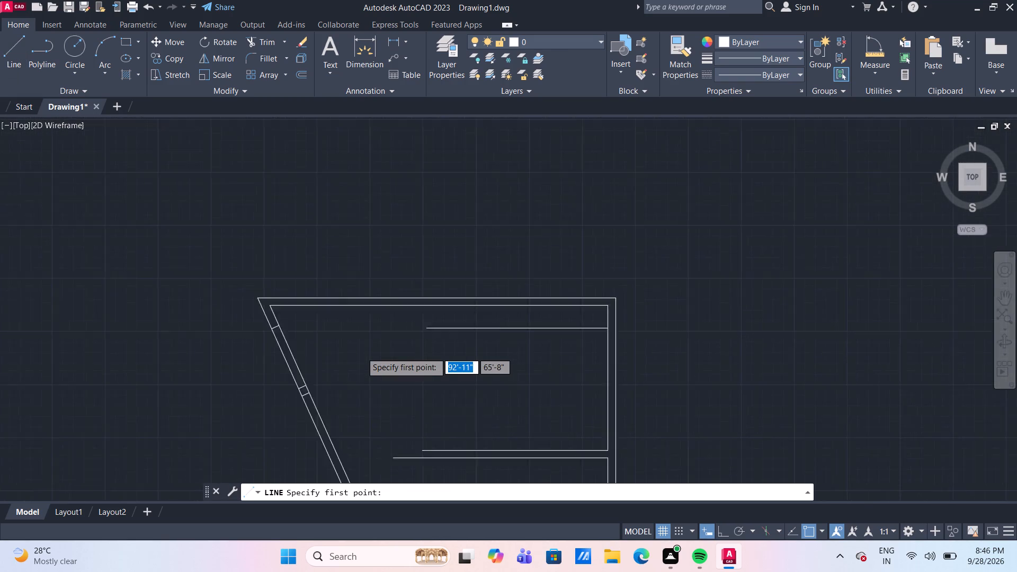
scroll(364, 353, "up", 2)
scroll(216, 306, "up", 3)
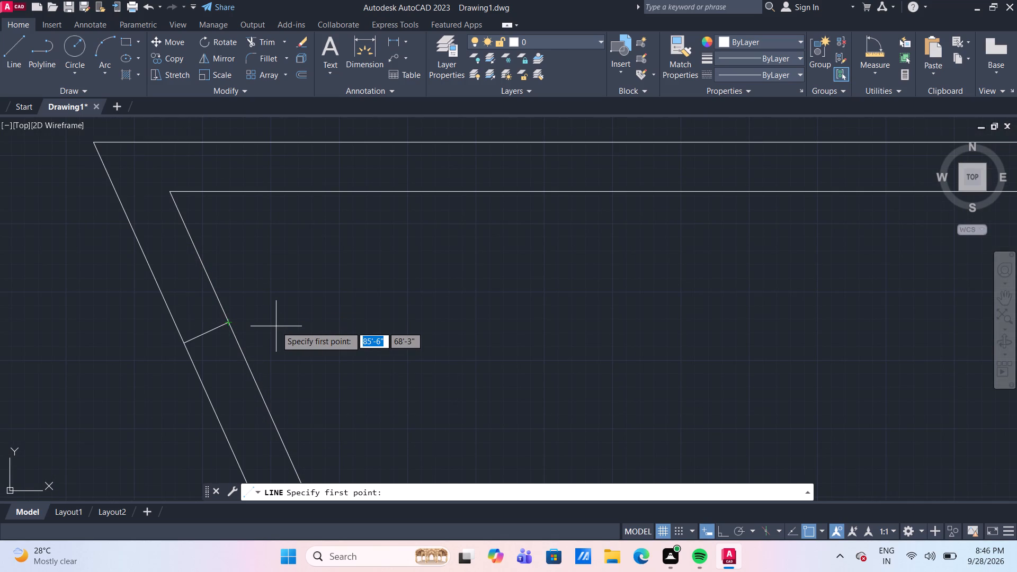
left_click(228, 324)
scroll(378, 318, "down", 4)
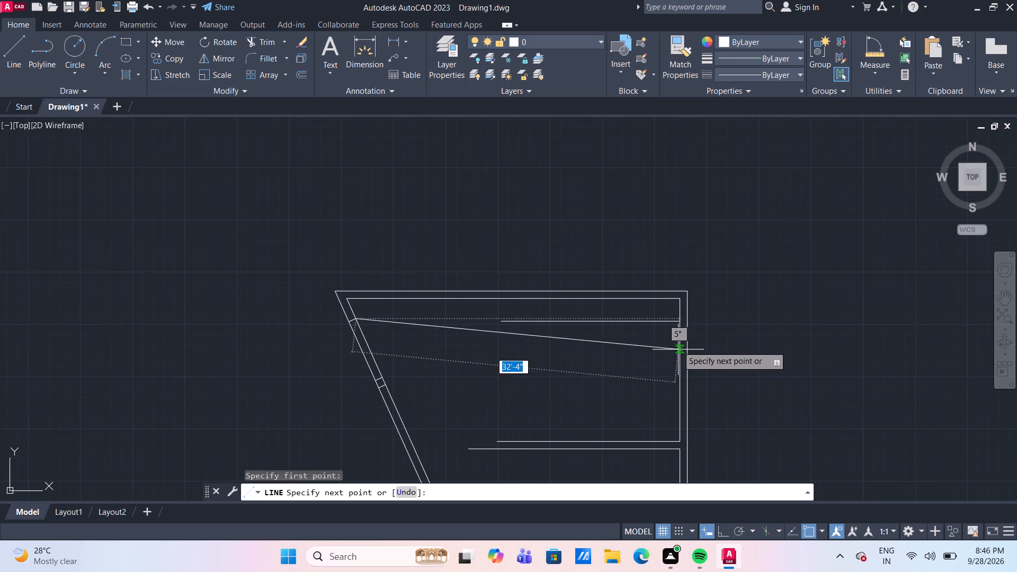
scroll(657, 311, "up", 2)
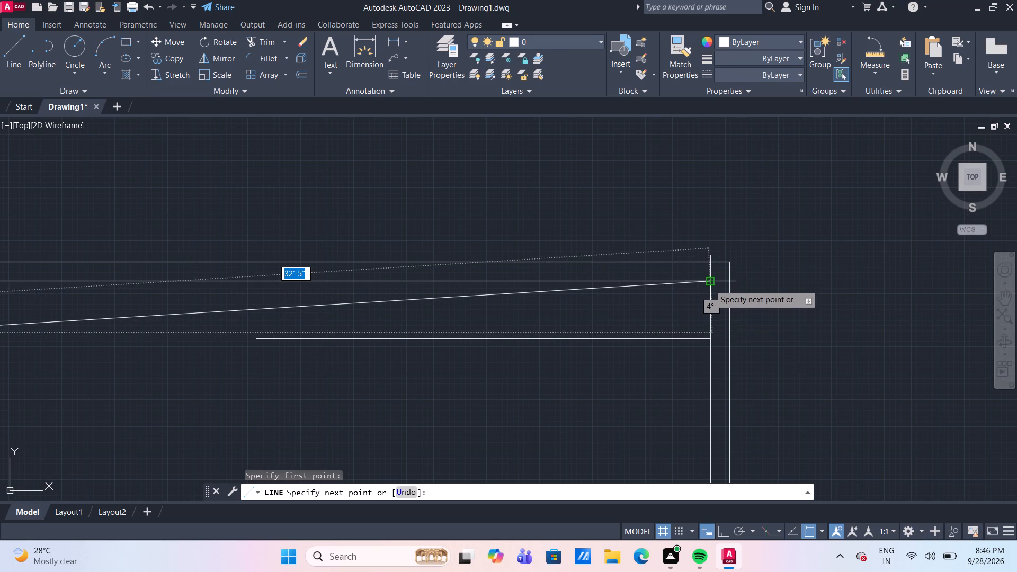
left_click(709, 284)
key("Return")
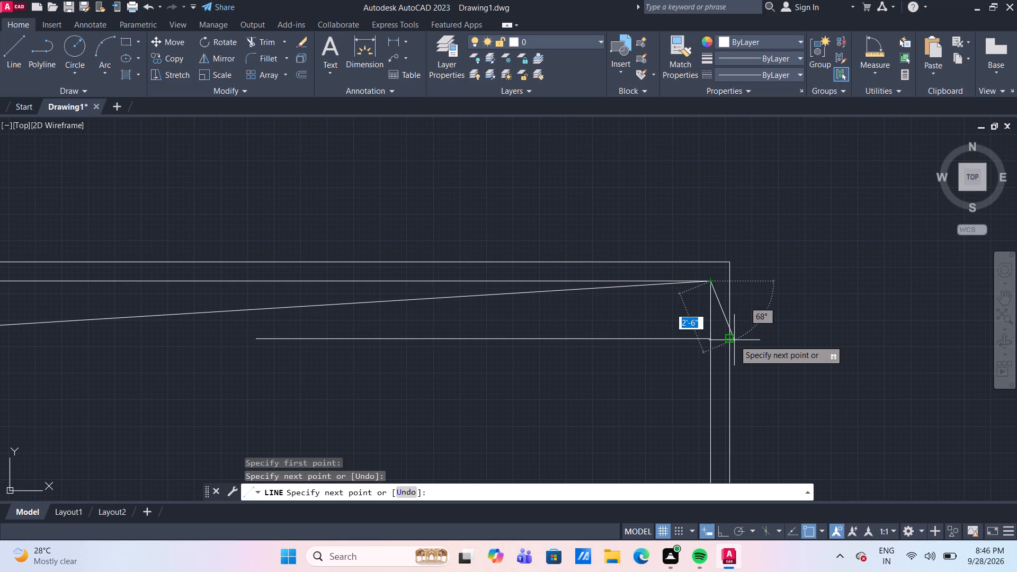
Delete the two original horizontal lines of the top outer wall.
scroll(734, 340, "down", 2)
scroll(507, 338, "up", 2)
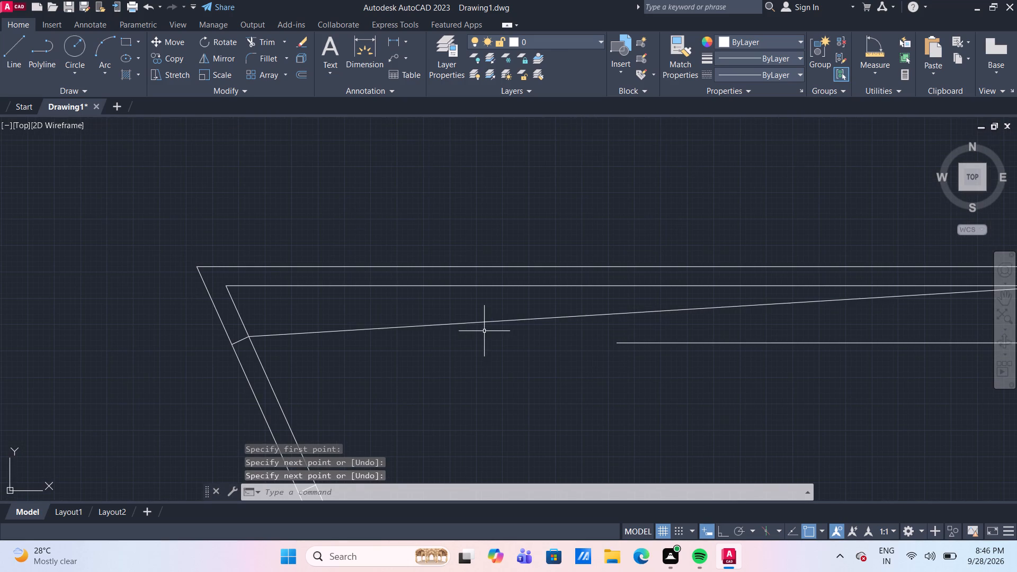
scroll(462, 313, "down", 1)
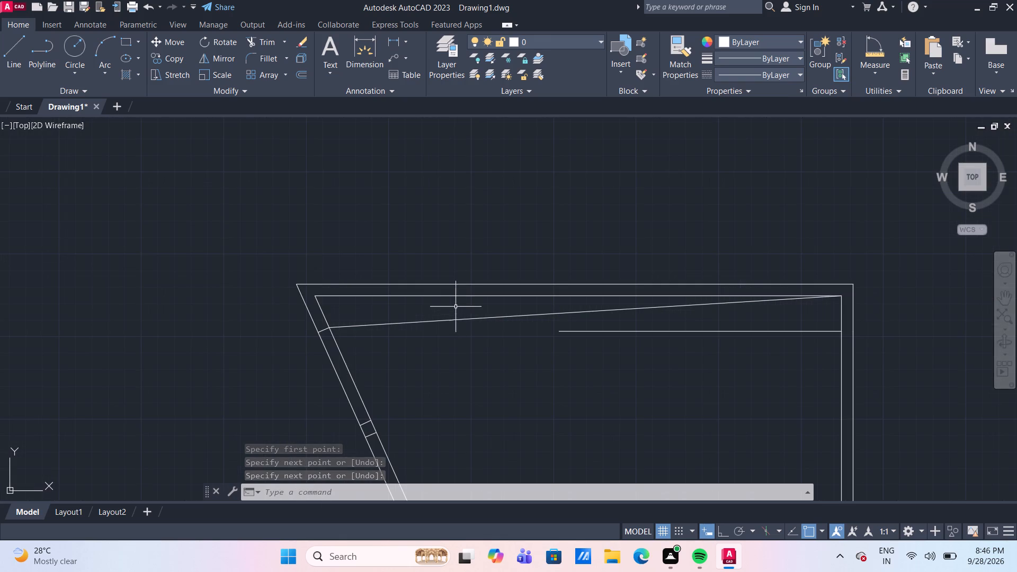
scroll(449, 297, "up", 2)
left_click(452, 311)
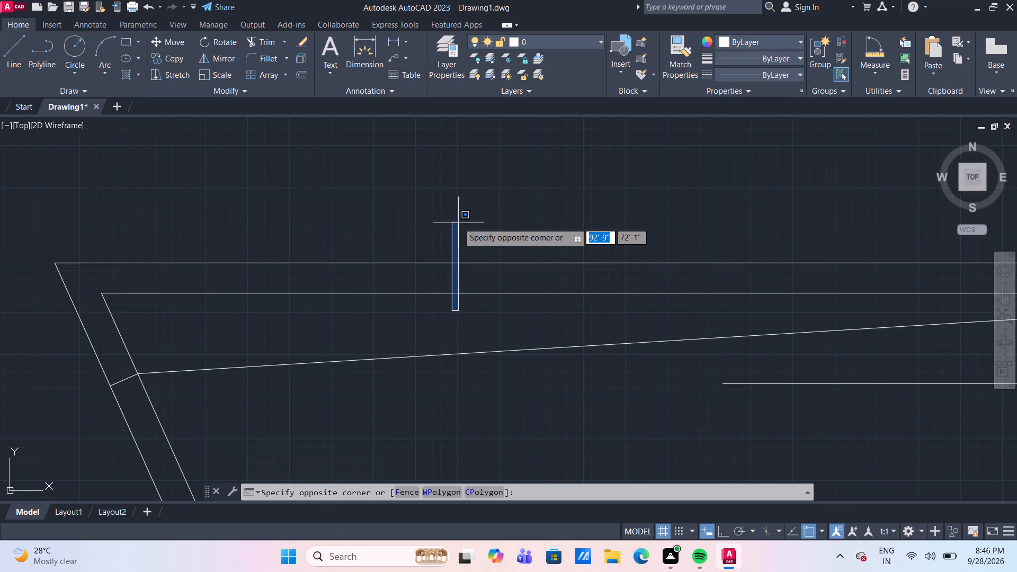
left_click(458, 222)
left_click_drag(495, 314, 465, 290)
left_click(392, 240)
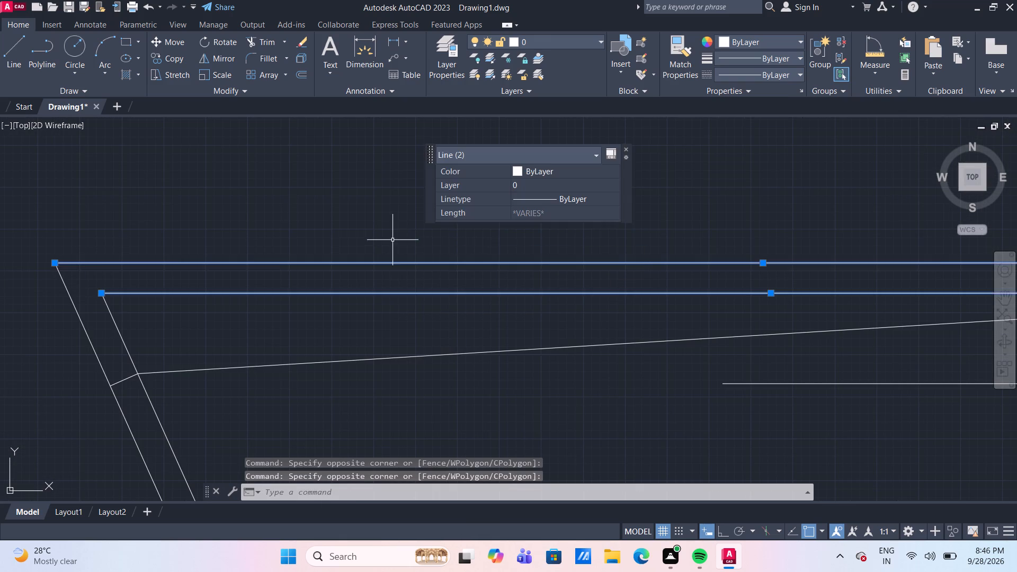
scroll(392, 240, "down", 3)
key("Delete")
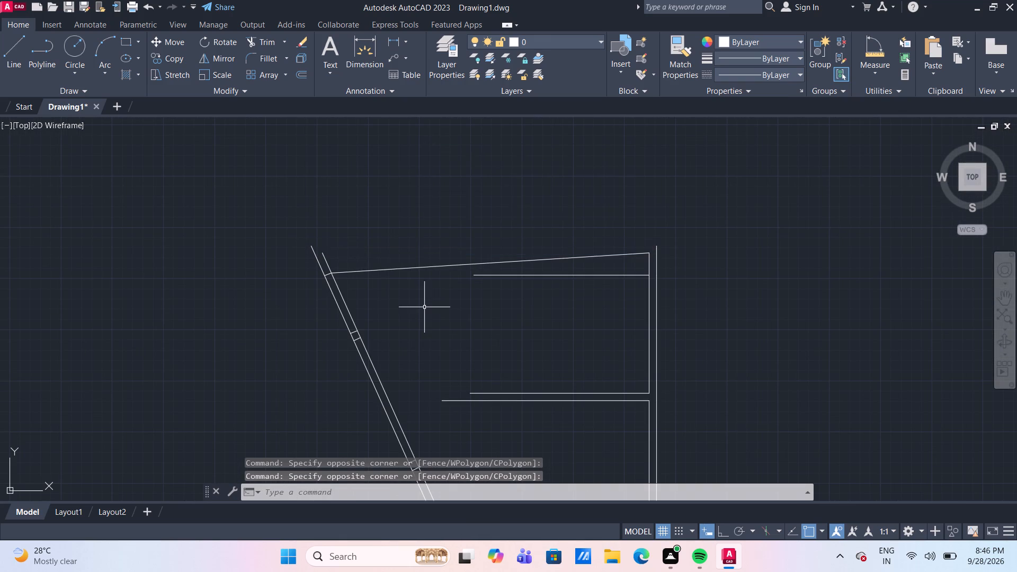
Offset the new sloping top line by 9" outward and end the Offset command.
scroll(302, 255, "up", 1)
middle_click_drag(700, 233, 558, 228)
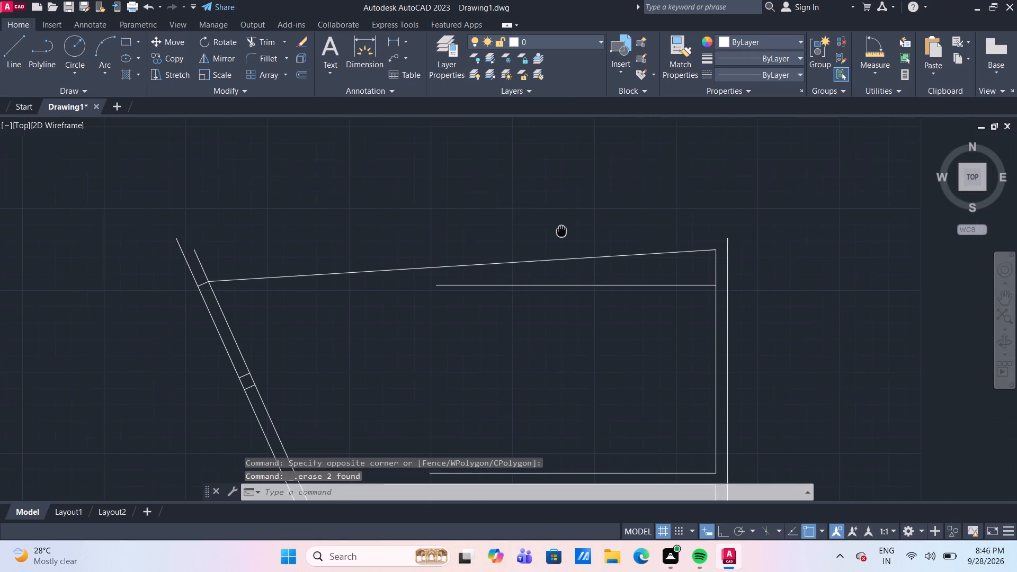
middle_click_drag(558, 228, 555, 227)
key("o")
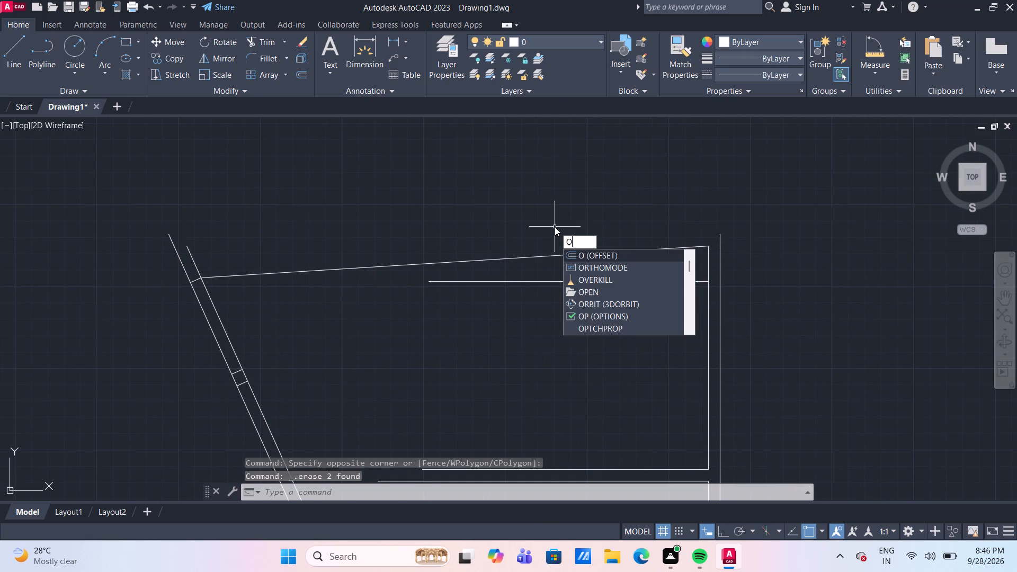
key("Return")
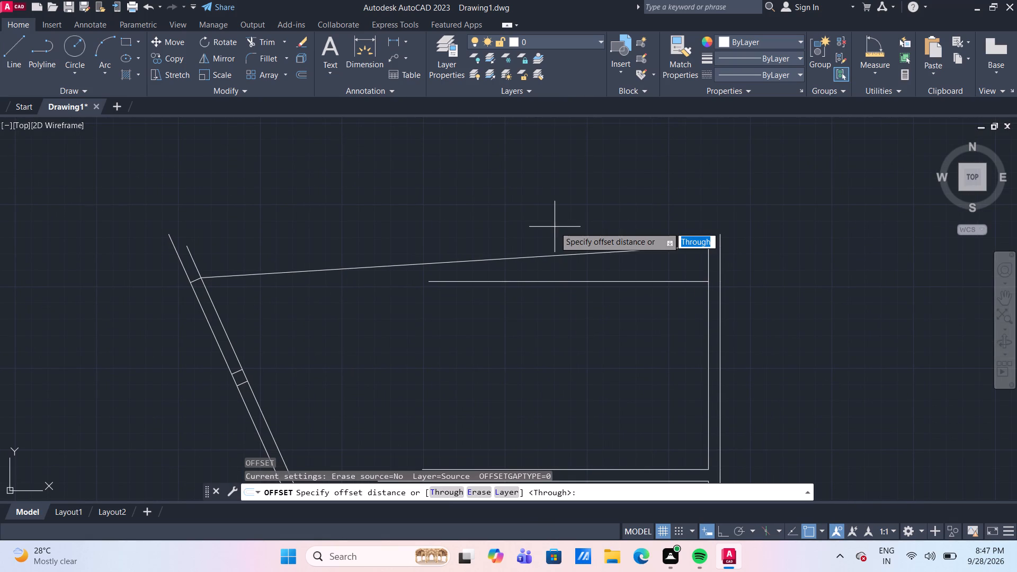
key("Return")
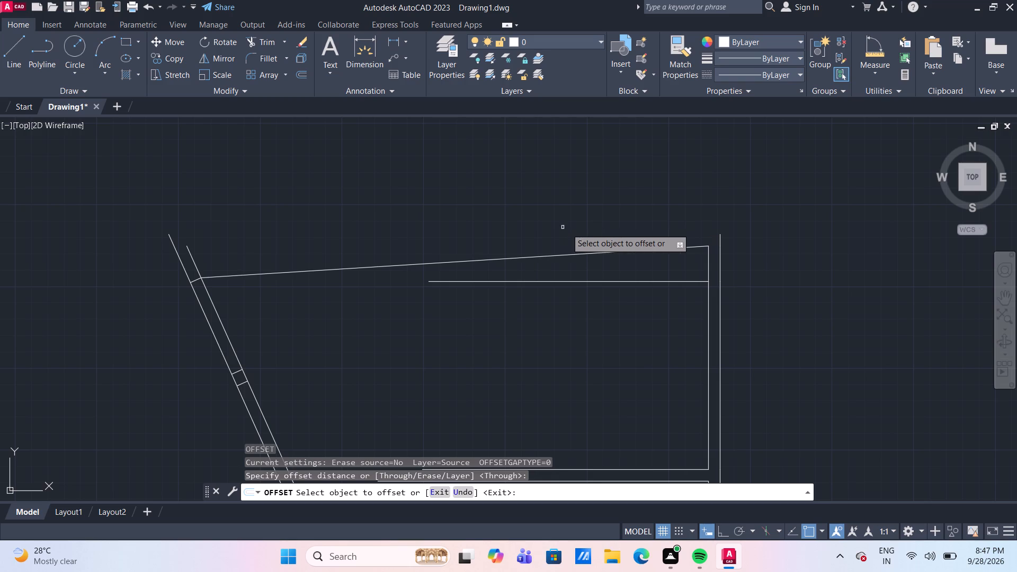
left_click(608, 253)
type("9\"")
key("Return")
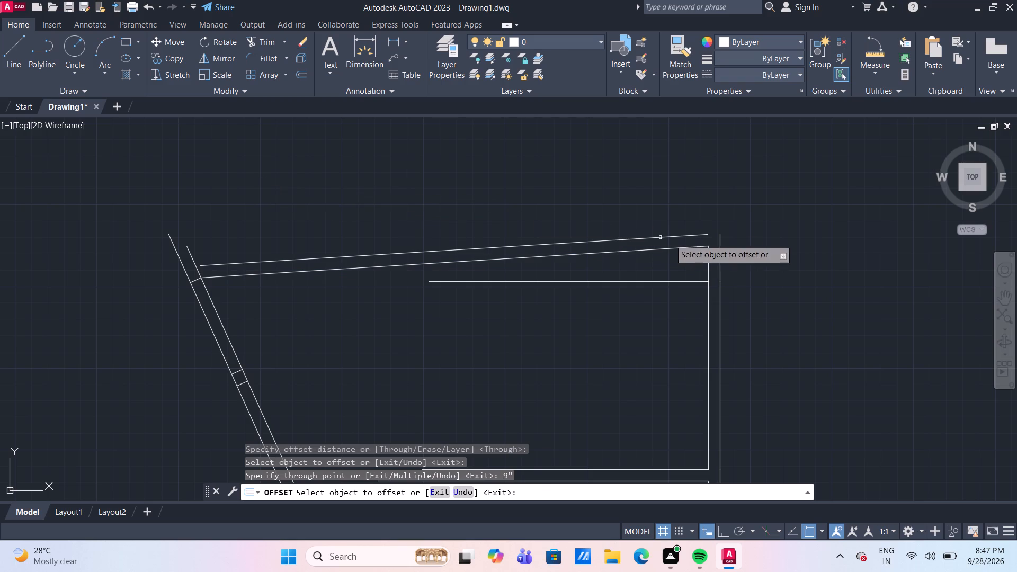
key("Escape")
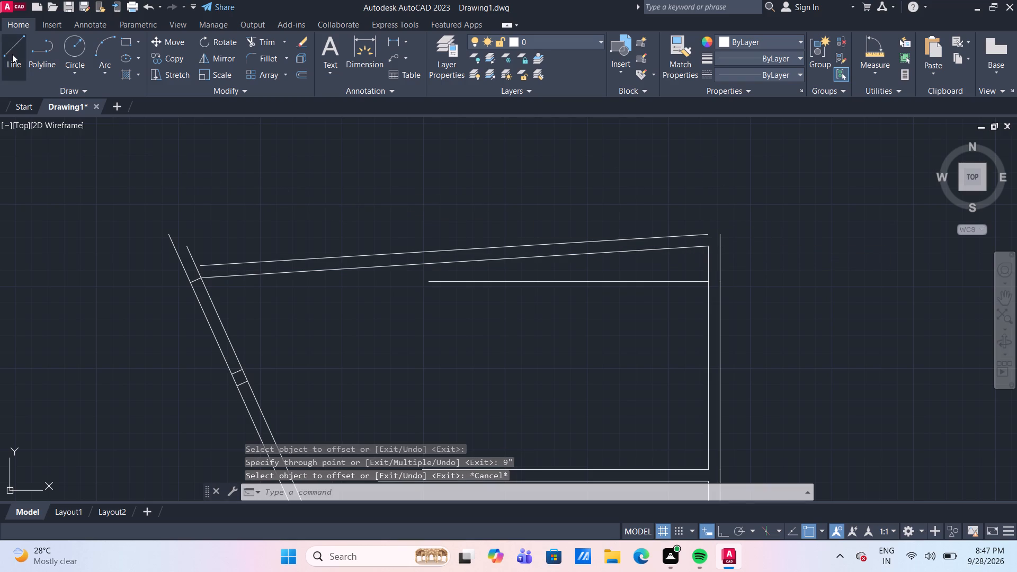
Draw a slanted helper line about 7'11" long just beyond the top corner at the straight side wall, and turn Ortho on.
left_click_drag(12, 54, 25, 64)
left_click_drag(671, 199, 682, 202)
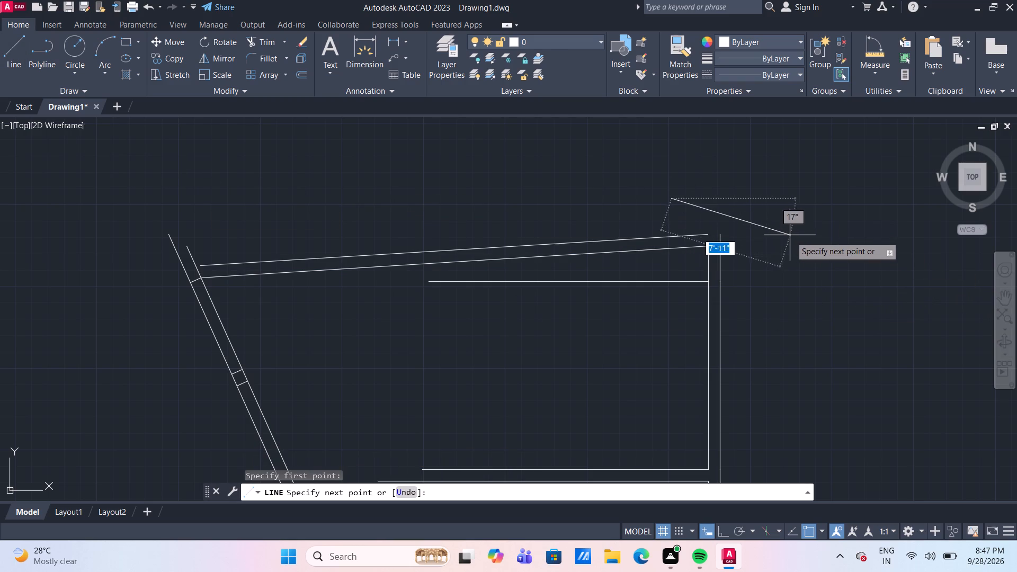
left_click(791, 236)
key("Escape")
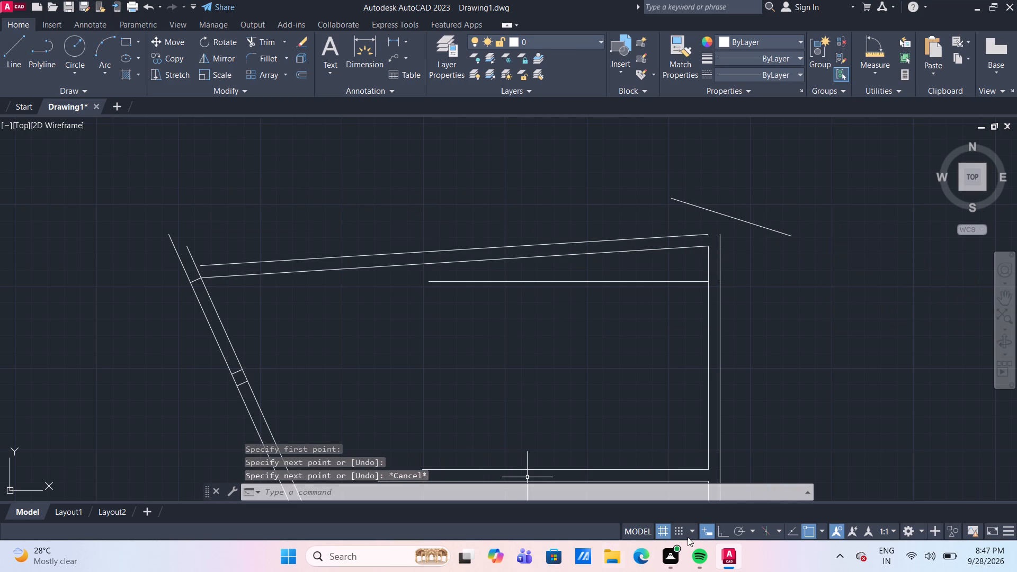
left_click(722, 529)
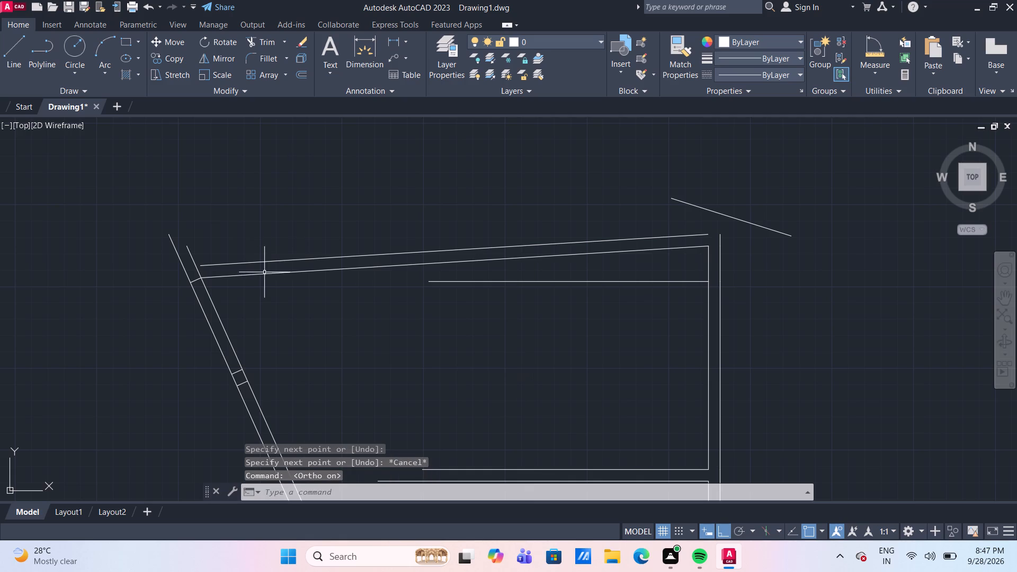
Extend the outer sloping line to the slanted wall's outer line, and trim away the inner wall segment and cross line inside that corner.
scroll(233, 267, "up", 2)
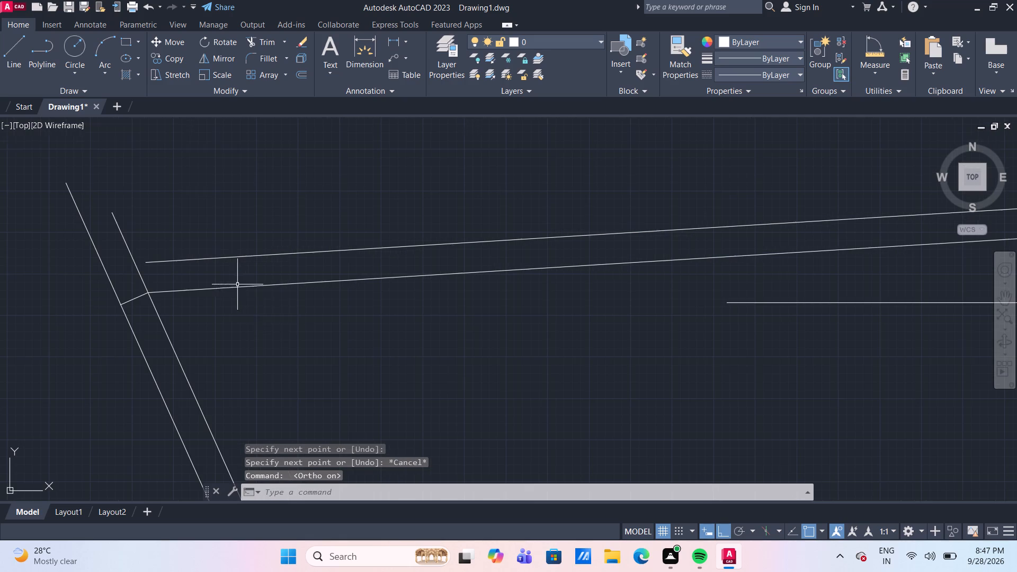
type("TR")
key("Return")
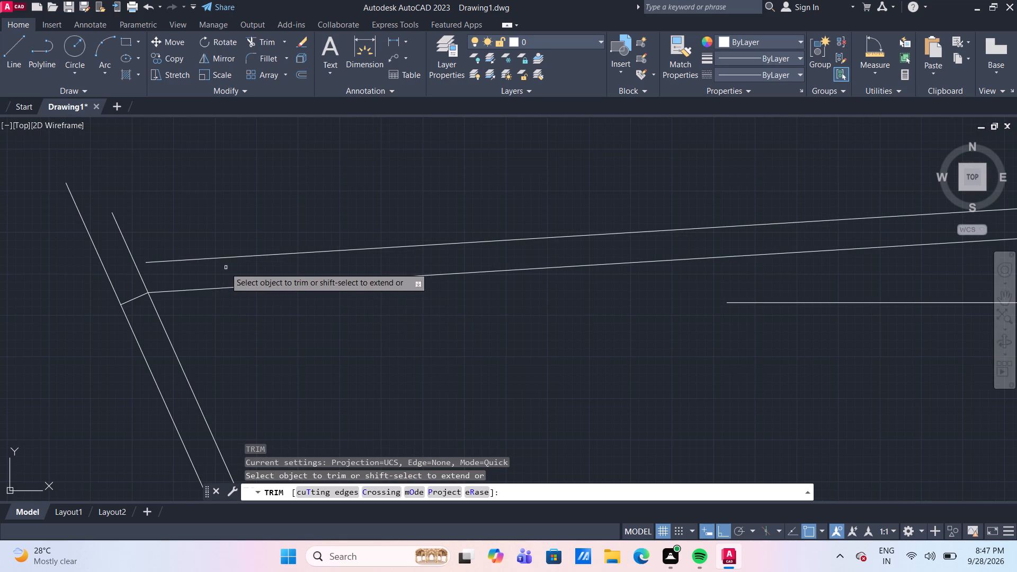
left_click(204, 258, "shift")
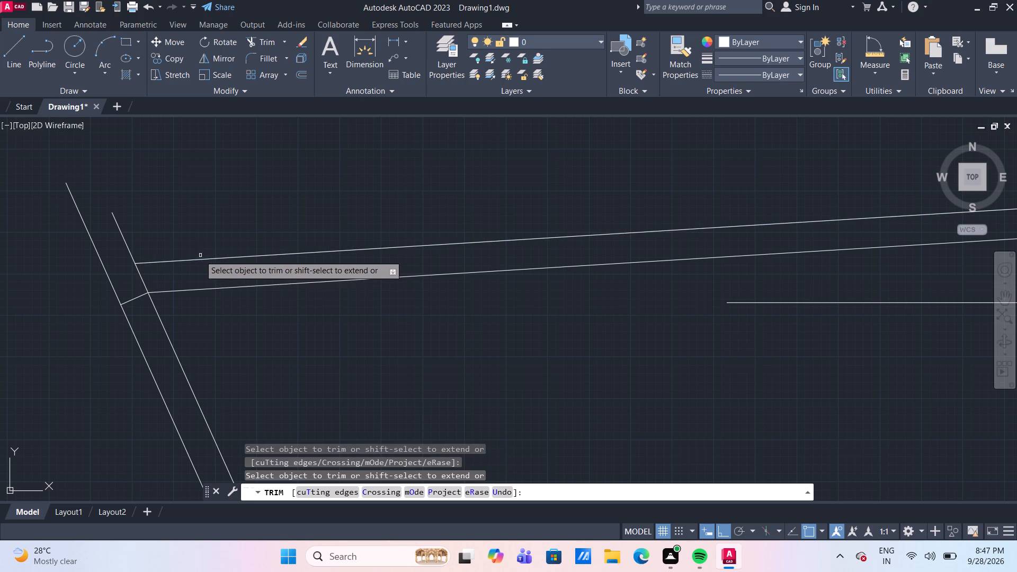
left_click(156, 262, "shift")
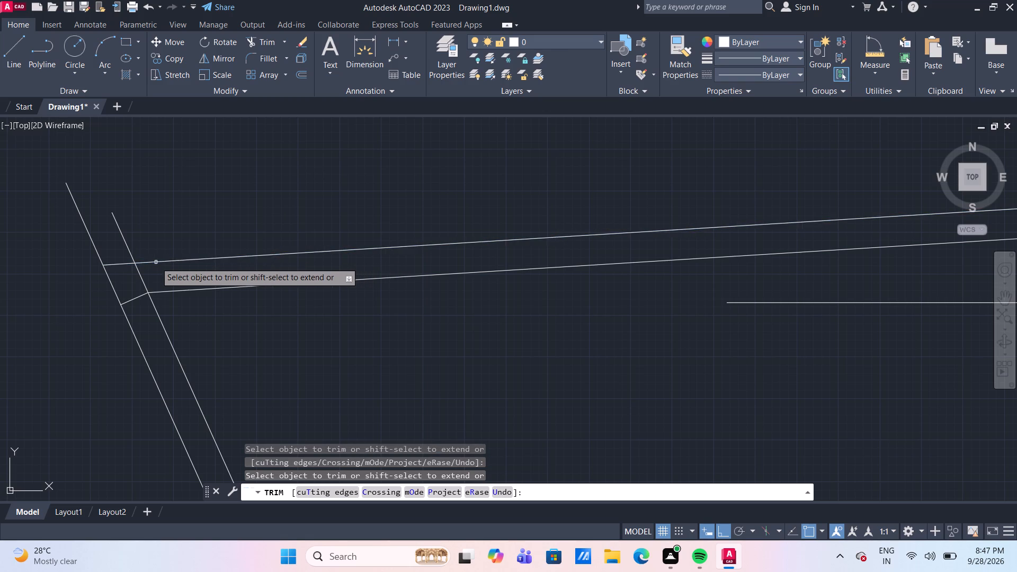
left_click(140, 276)
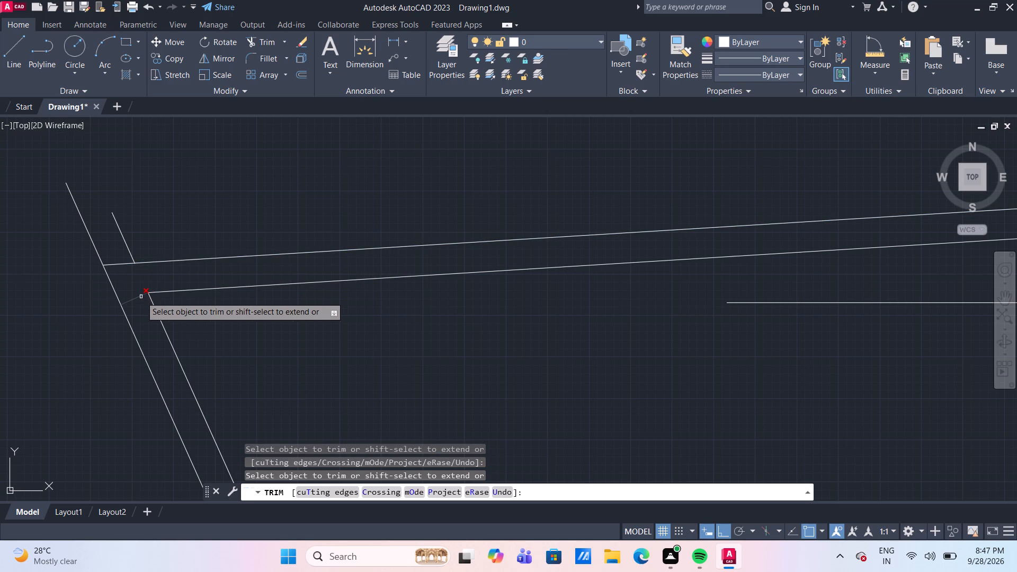
left_click(141, 297)
Extend the outer sloping line to the helper line and the straight side wall's outer line up to the sloping line.
scroll(285, 338, "down", 3)
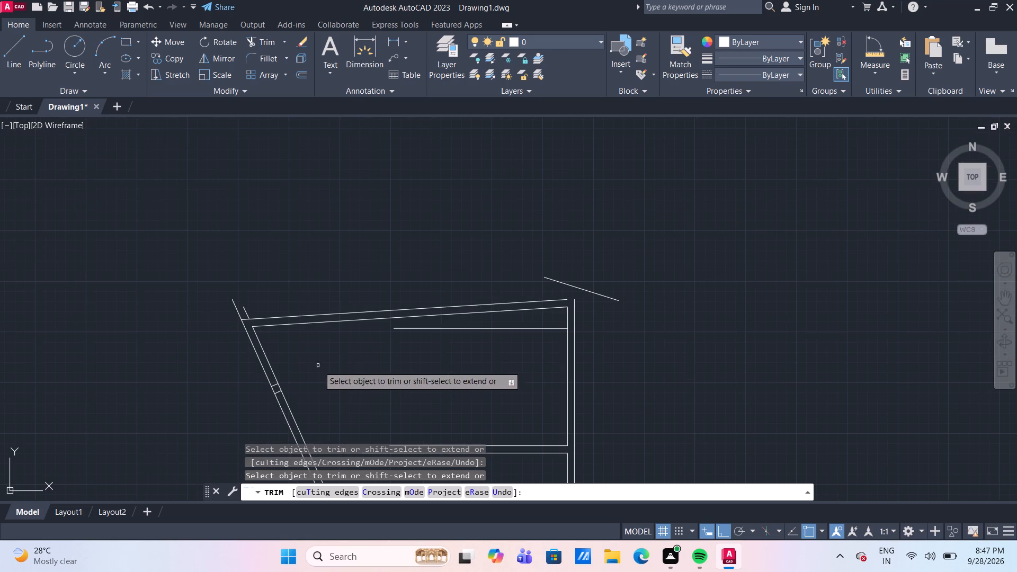
middle_click_drag(349, 382, 279, 336)
scroll(289, 341, "up", 1)
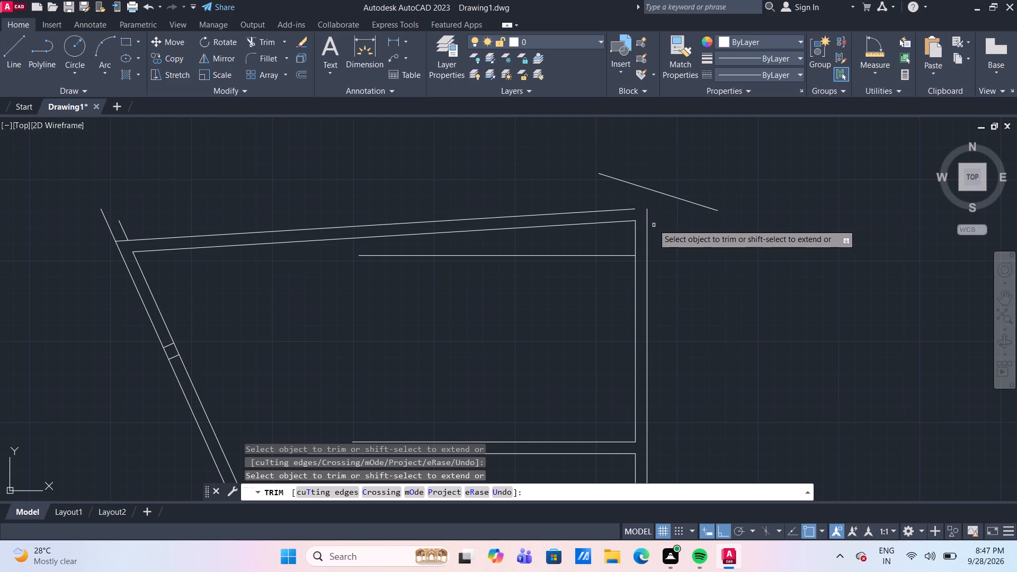
left_click(630, 211, "shift")
scroll(655, 223, "up", 2)
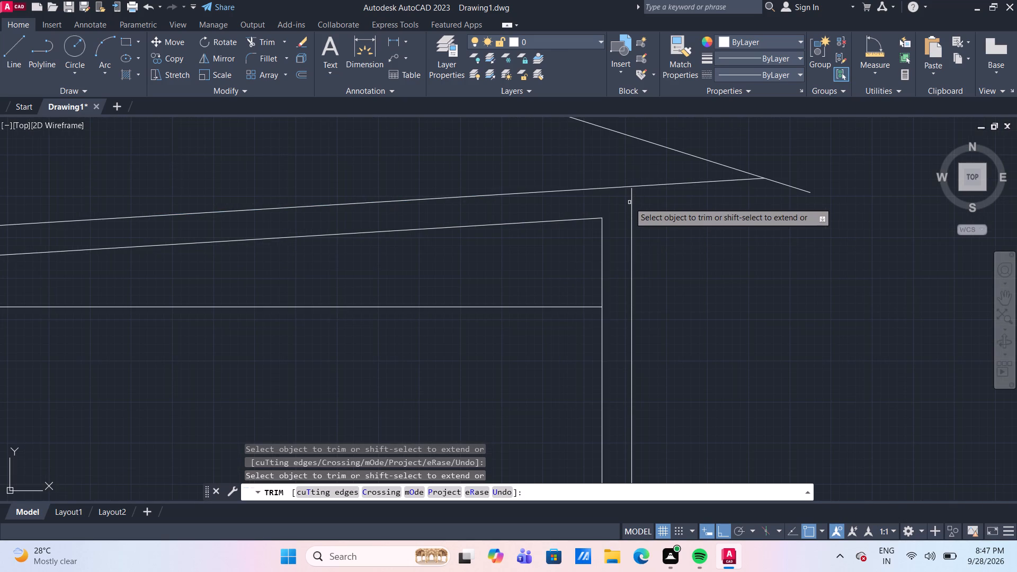
left_click(633, 194, "shift")
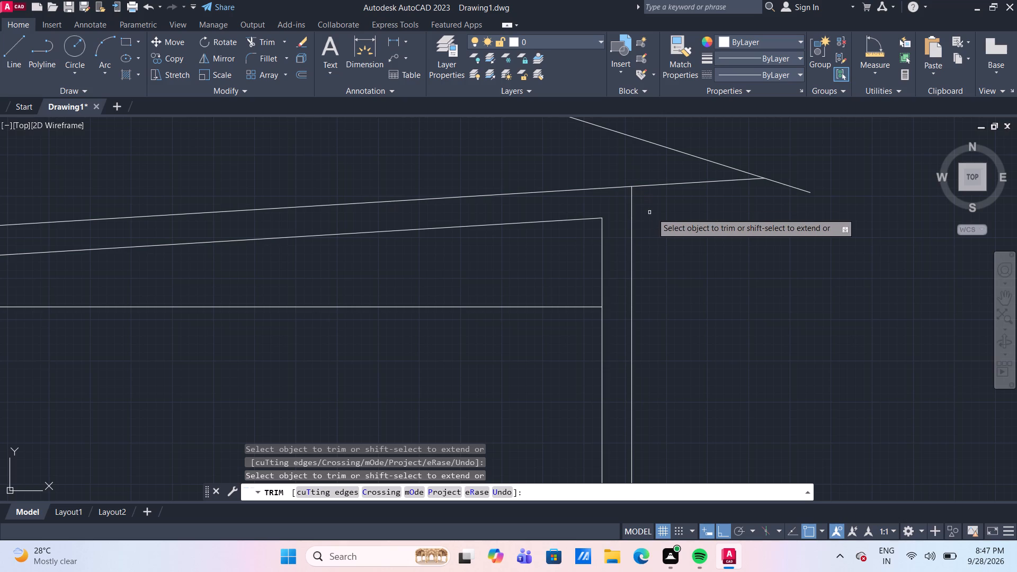
Trim the sloping line's overhang past the straight side wall and remove the slanted helper line.
scroll(649, 187, "up", 3)
left_click_drag(640, 215, 636, 202)
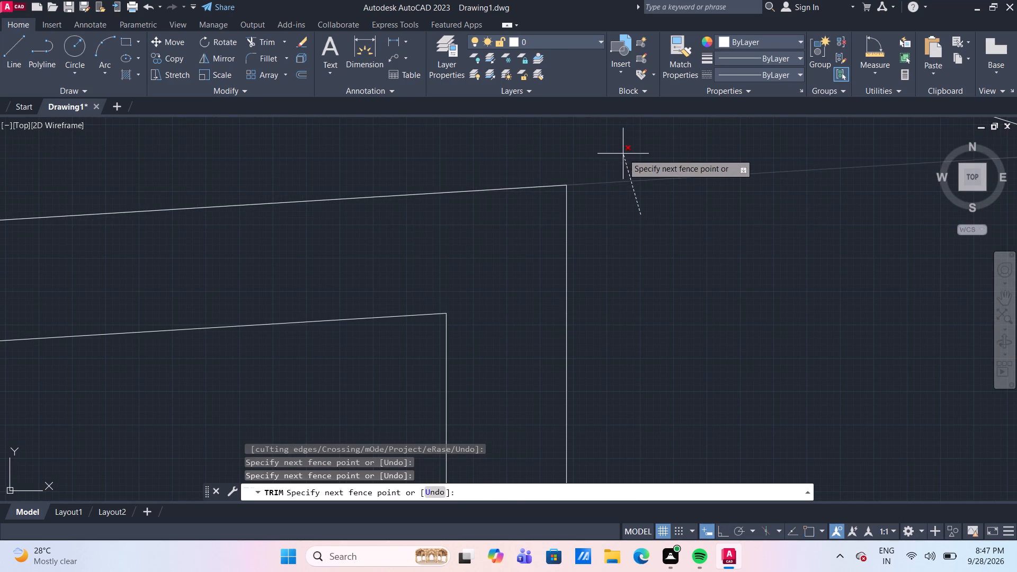
left_click(623, 154)
scroll(644, 198, "down", 4)
left_click_drag(710, 210, 706, 200)
left_click(676, 133)
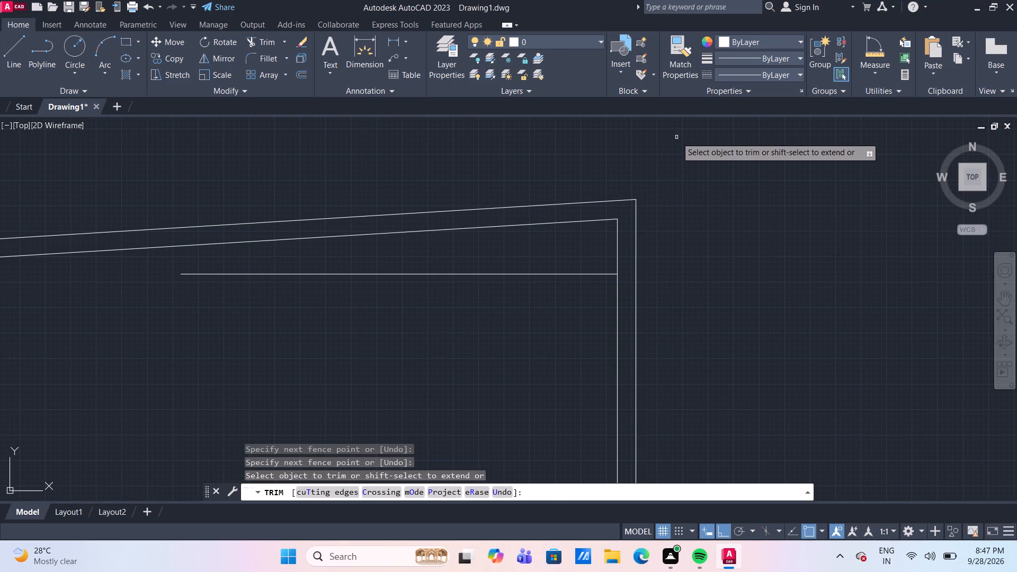
Trim both slanted wall lines where they overshoot the sloping top wall, and end the Trim command.
scroll(676, 137, "down", 4)
scroll(542, 142, "up", 6)
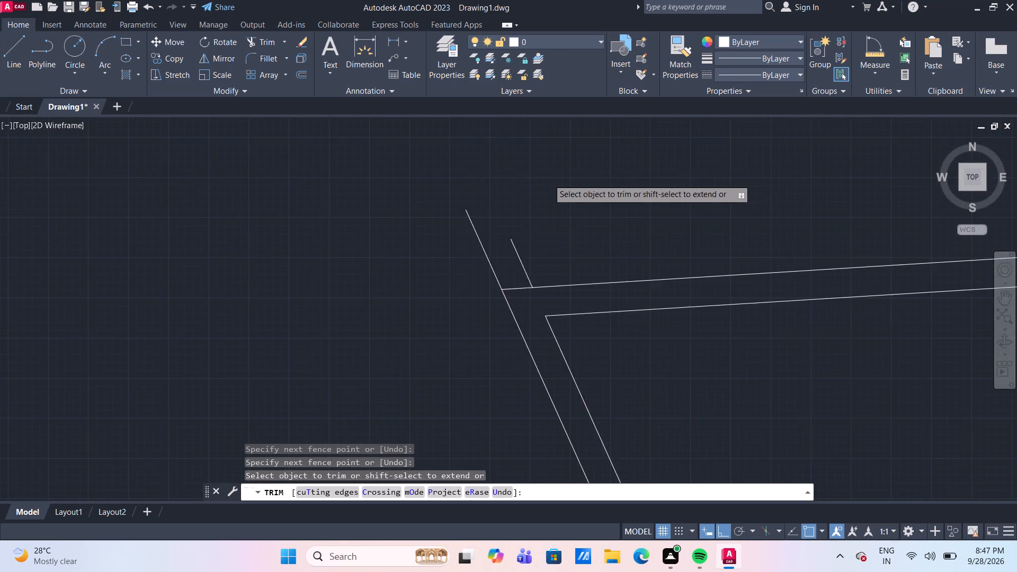
left_click_drag(385, 309, 390, 312)
left_click(612, 303)
scroll(612, 296, "down", 5)
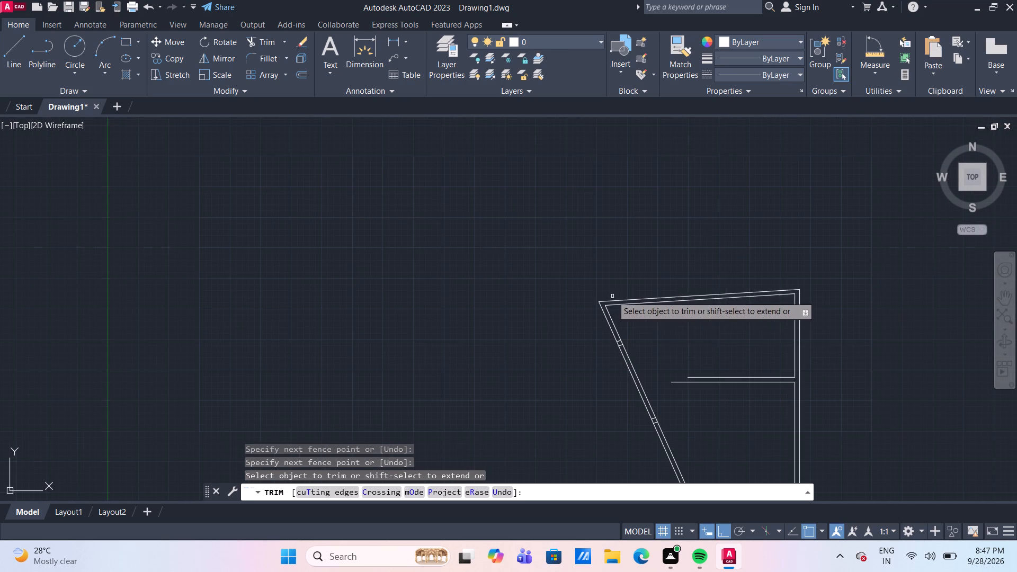
middle_click_drag(687, 342, 525, 271)
scroll(685, 341, "up", 1)
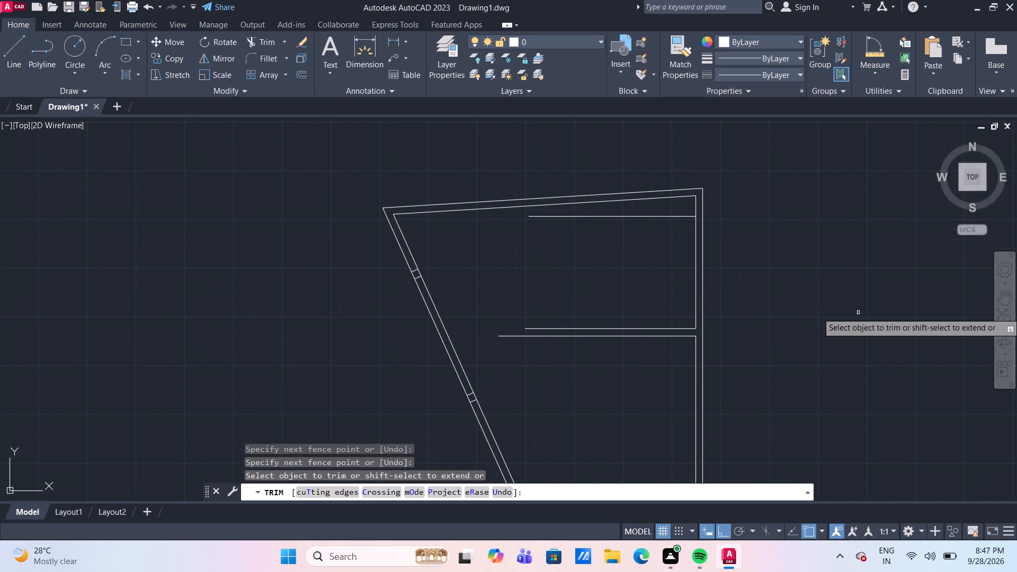
key("Escape")
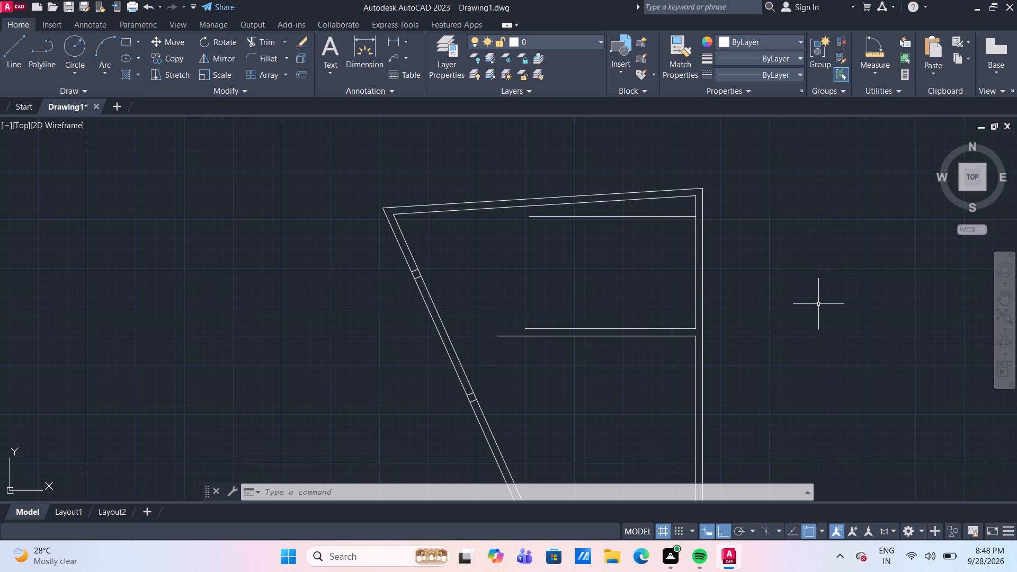
Offset the upper room's inner straight side wall line by 12'6" into the room.
key("o")
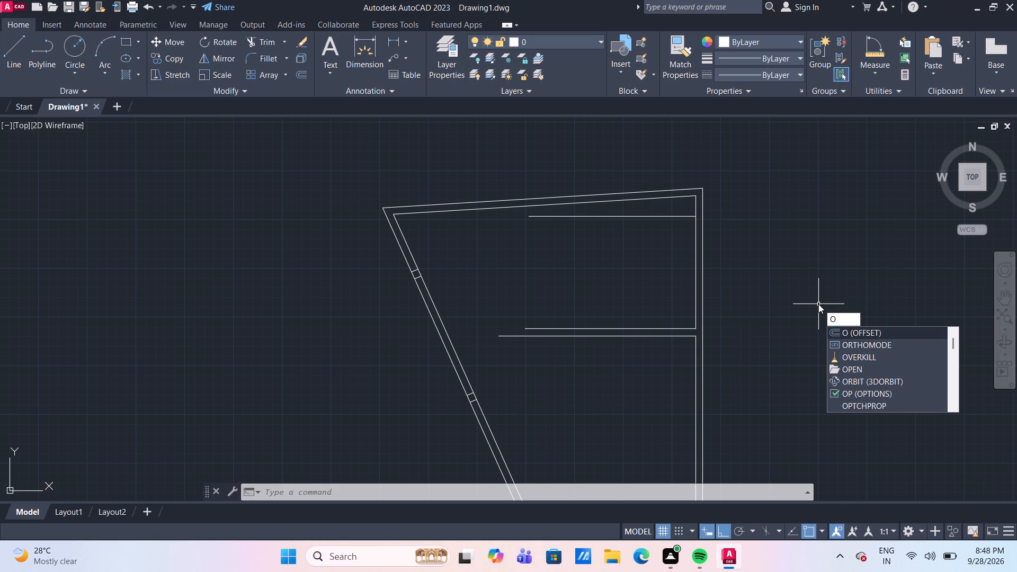
key("Return")
key("Return")
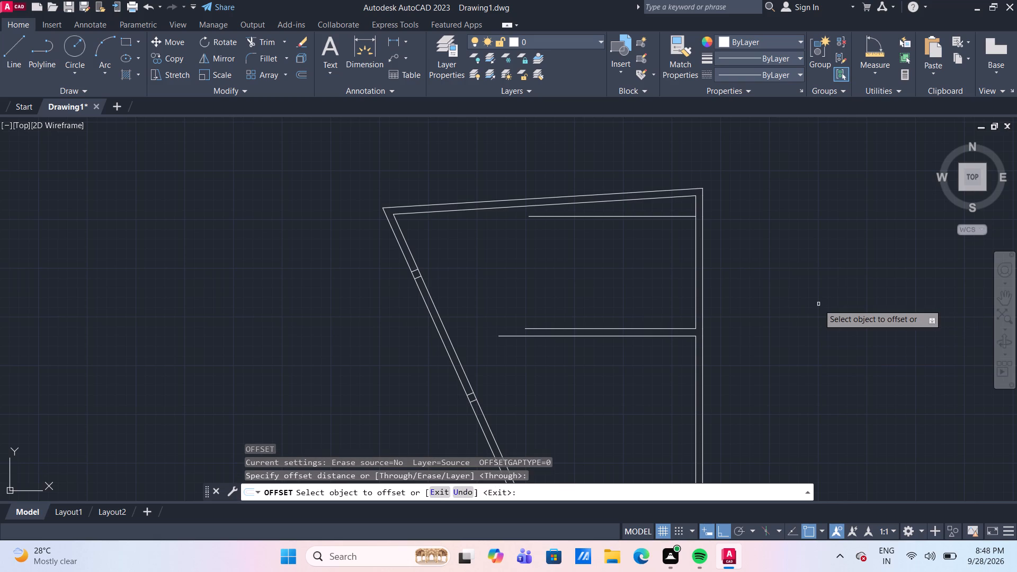
left_click(695, 275)
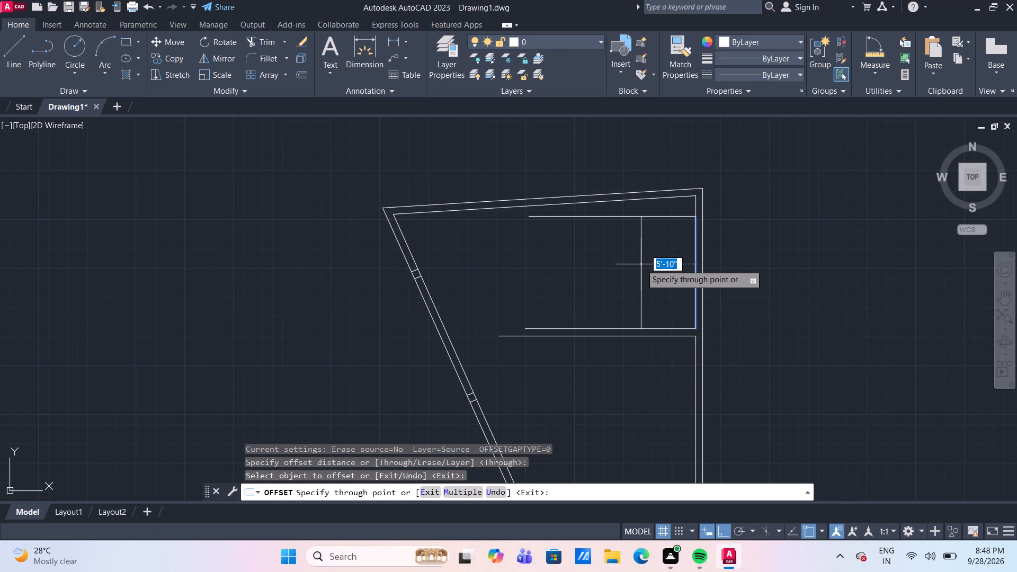
type("12'")
type("6\"")
key("Return")
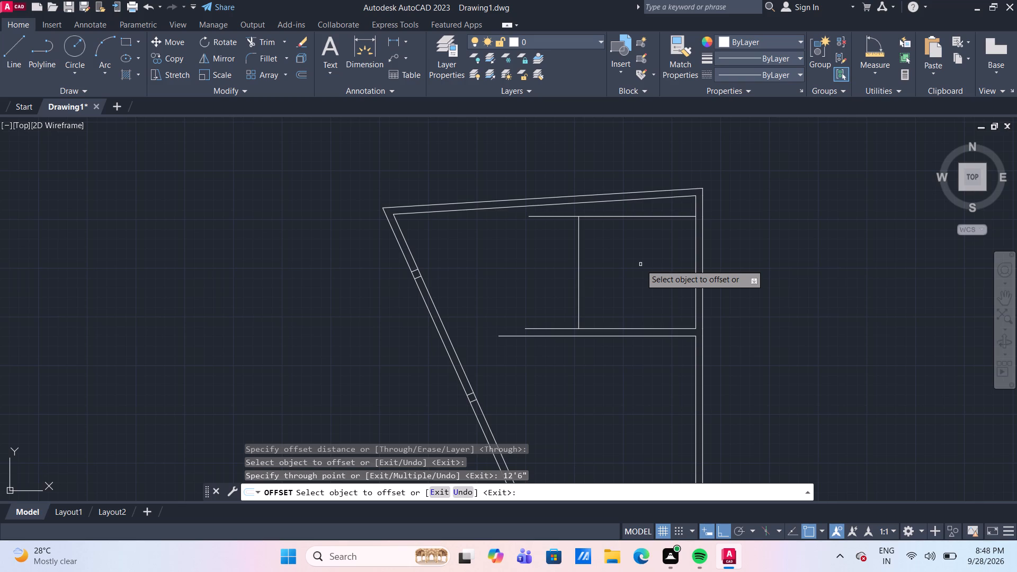
Offset the new partition line by 9" farther toward the slanted wall.
left_click(579, 260)
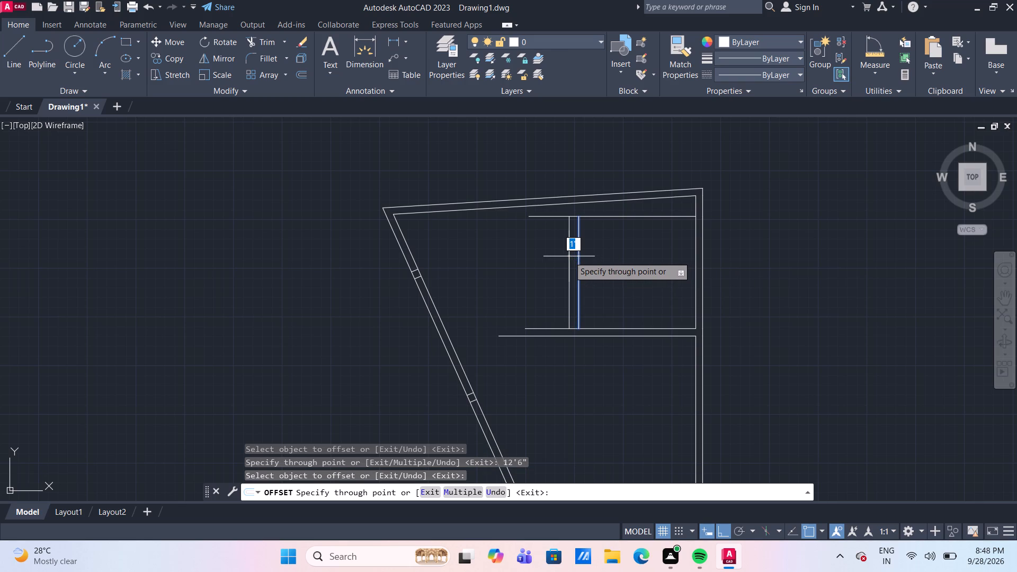
type("9\"")
key("Return")
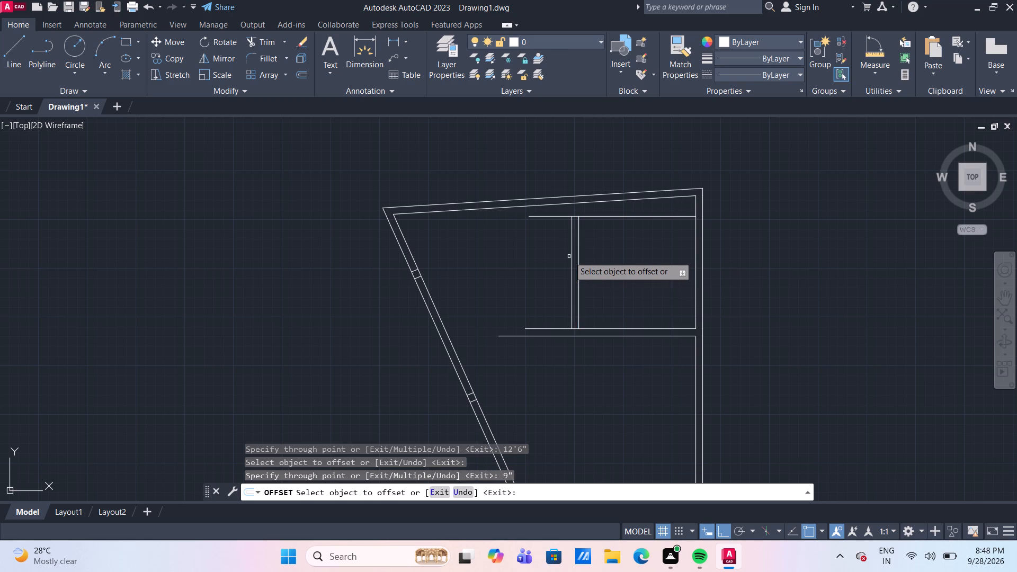
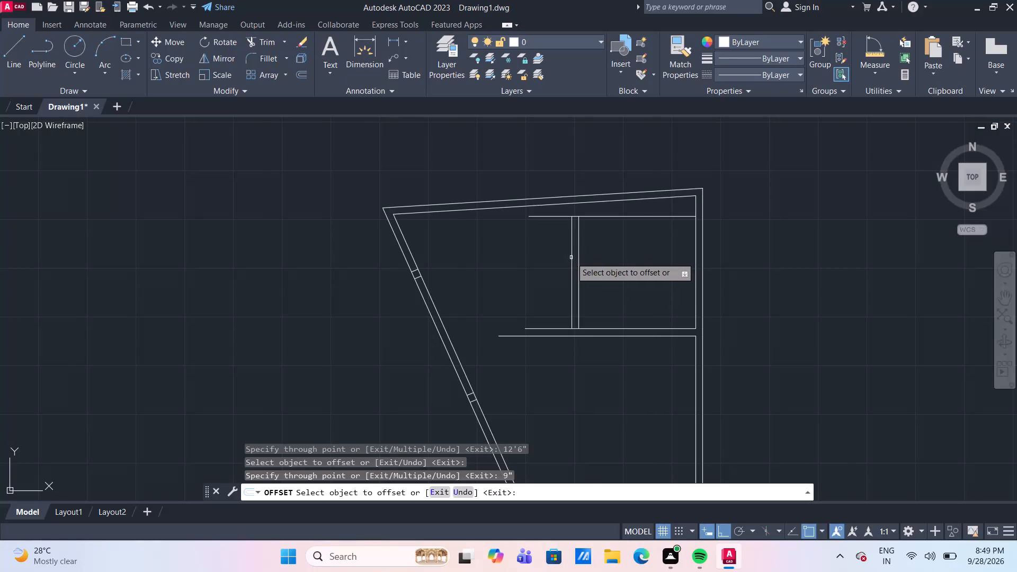
Offset the upper partition's line nearer the slanted wall by 10'9" toward that wall.
left_click(572, 258)
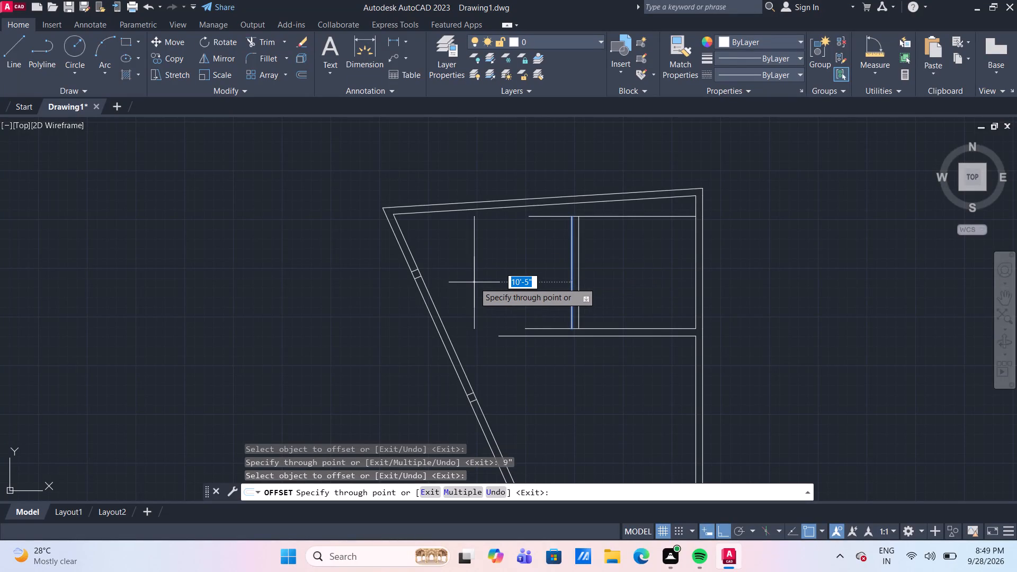
type("10'9\"")
key("Return")
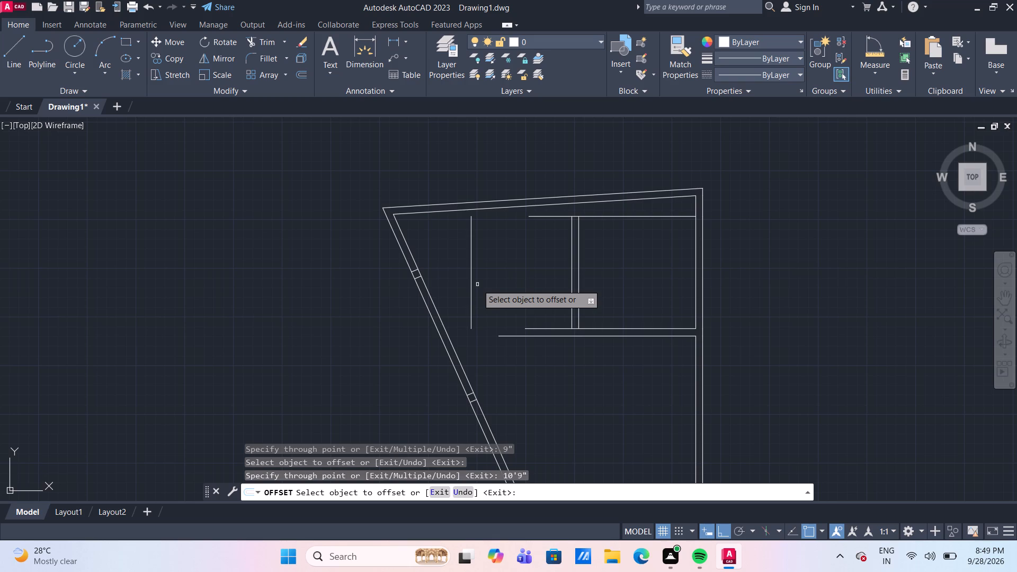
Offset the new upper partition line by 9" toward the slanted wall, and end the Offset command.
left_click(469, 260)
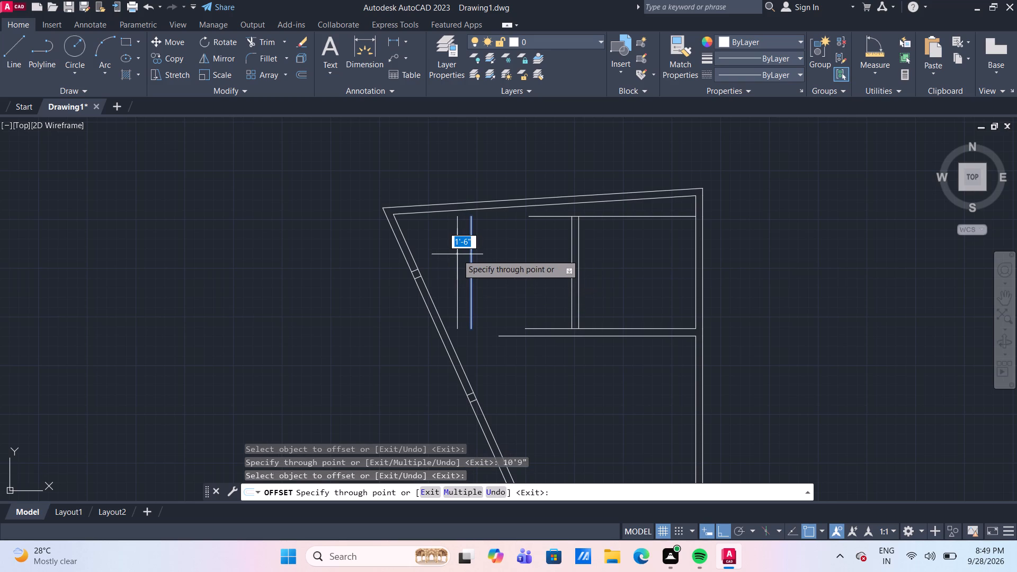
type("9\"")
key("Return")
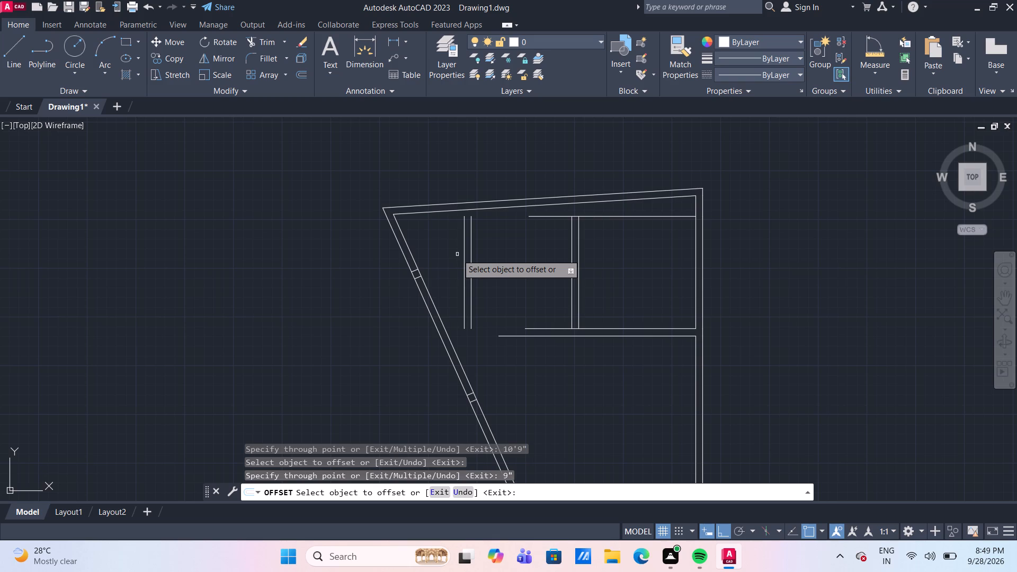
key("Escape")
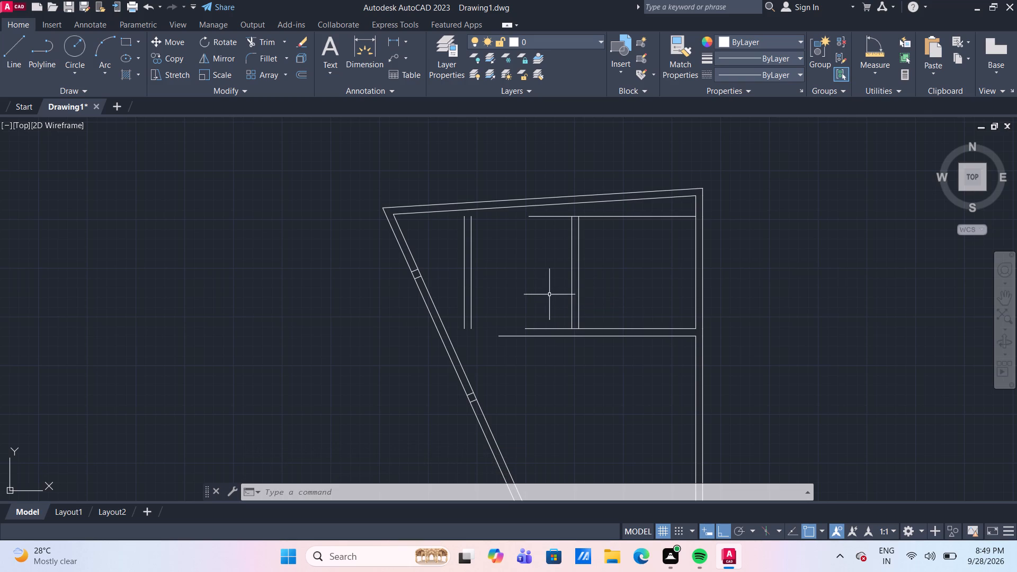
Check the horizontal distance from the new partition's upper end to the slanted wall's inner corner using a temporary dimension.
scroll(451, 209, "up", 2)
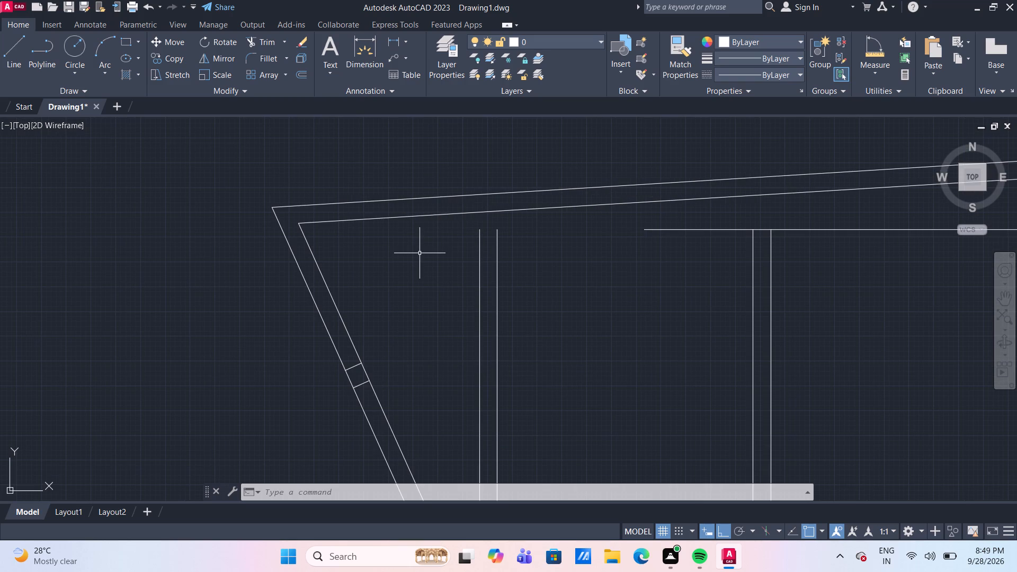
scroll(420, 253, "up", 1)
left_click(354, 64)
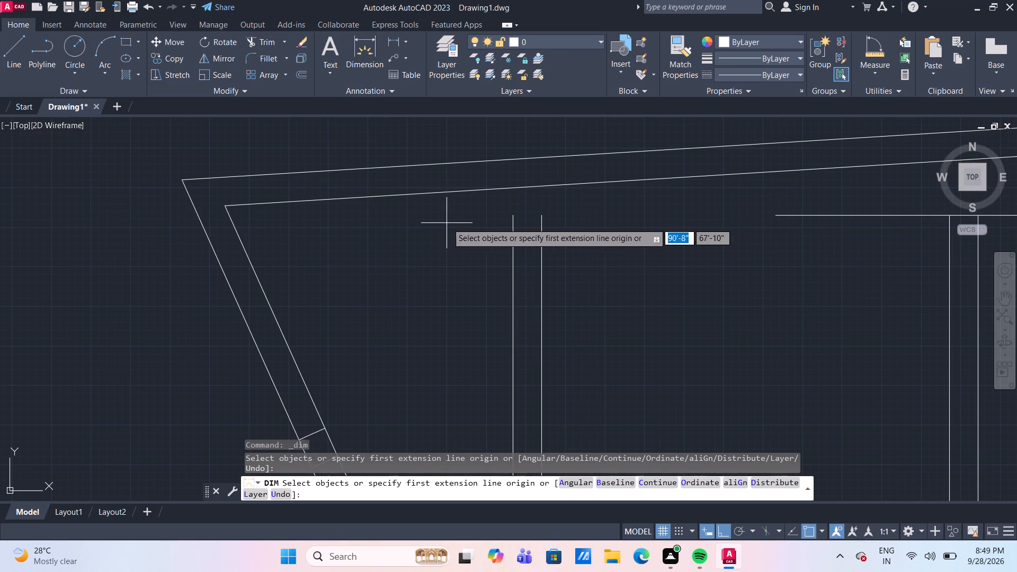
left_click(514, 216)
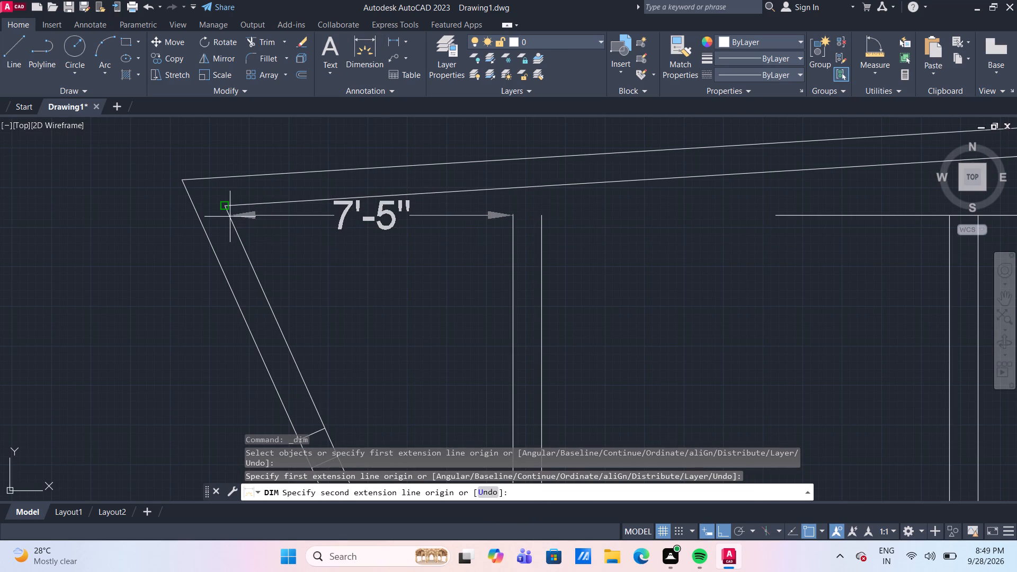
key("Escape")
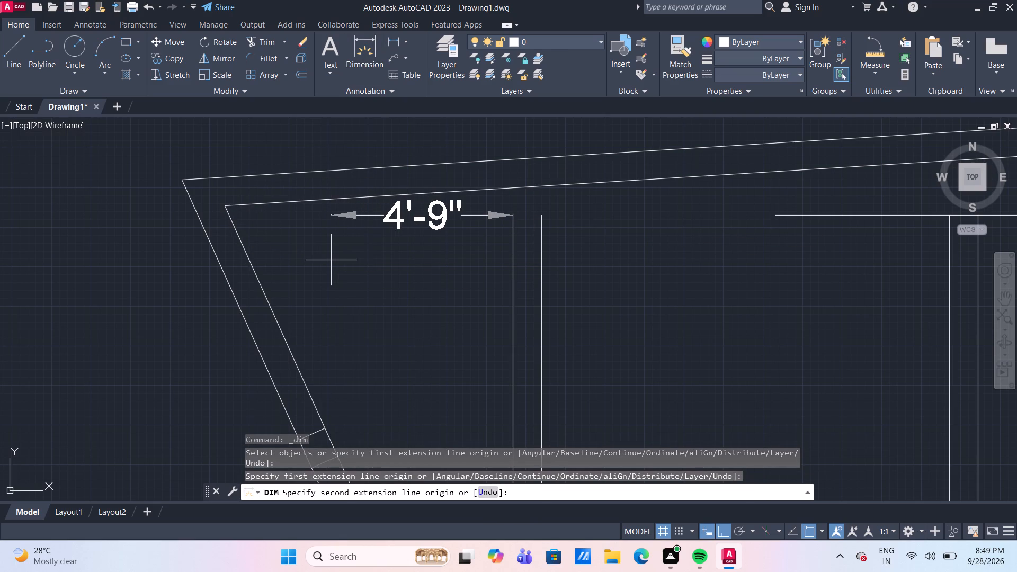
Examine the upper room partitions and the cross-wall junctions along the slanted wall.
scroll(608, 316, "down", 3)
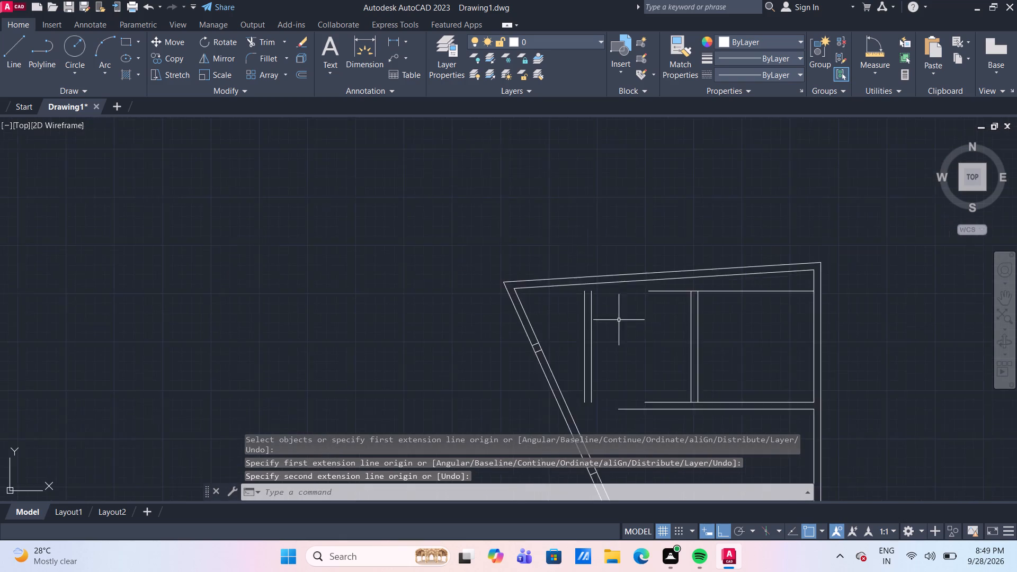
scroll(639, 326, "up", 2)
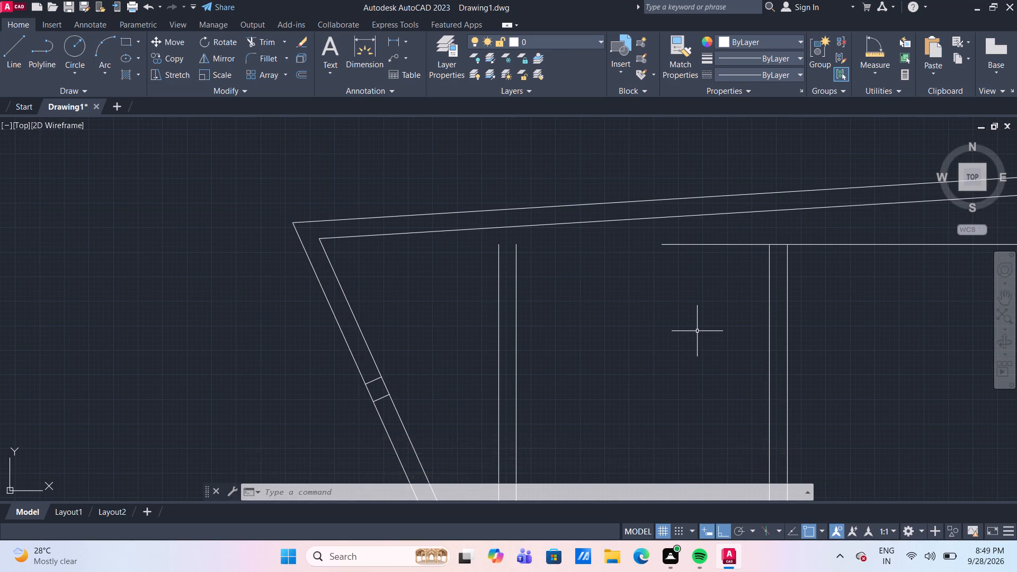
scroll(697, 331, "down", 2)
middle_click_drag(677, 377, 656, 320)
scroll(677, 377, "down", 1)
scroll(653, 316, "up", 2)
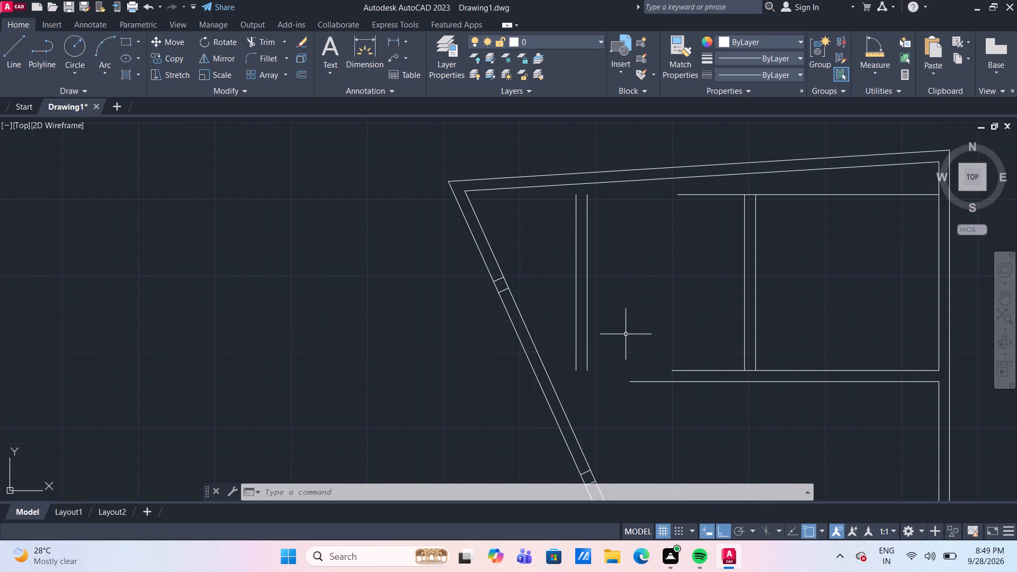
scroll(551, 258, "up", 2)
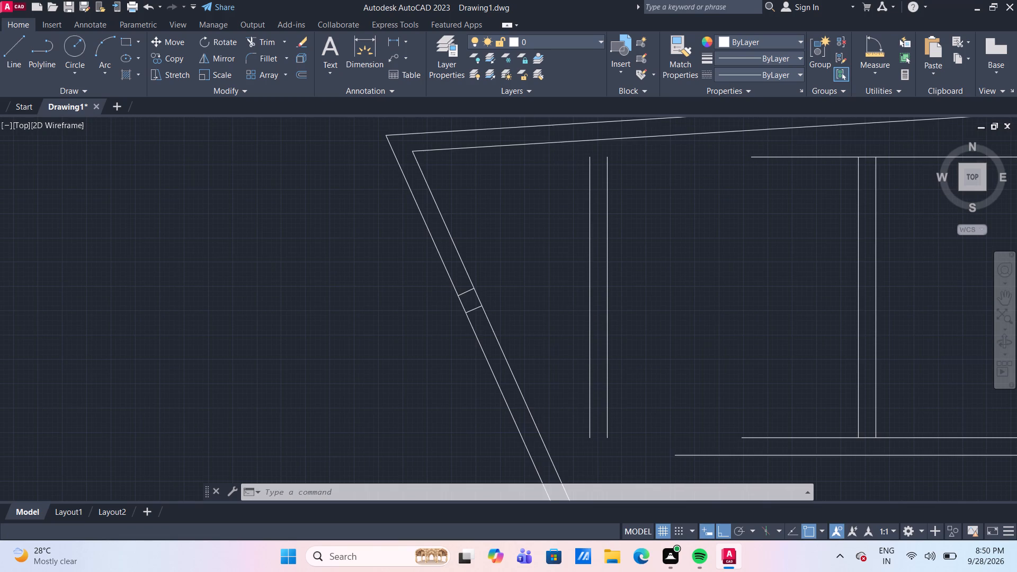
scroll(551, 258, "down", 2)
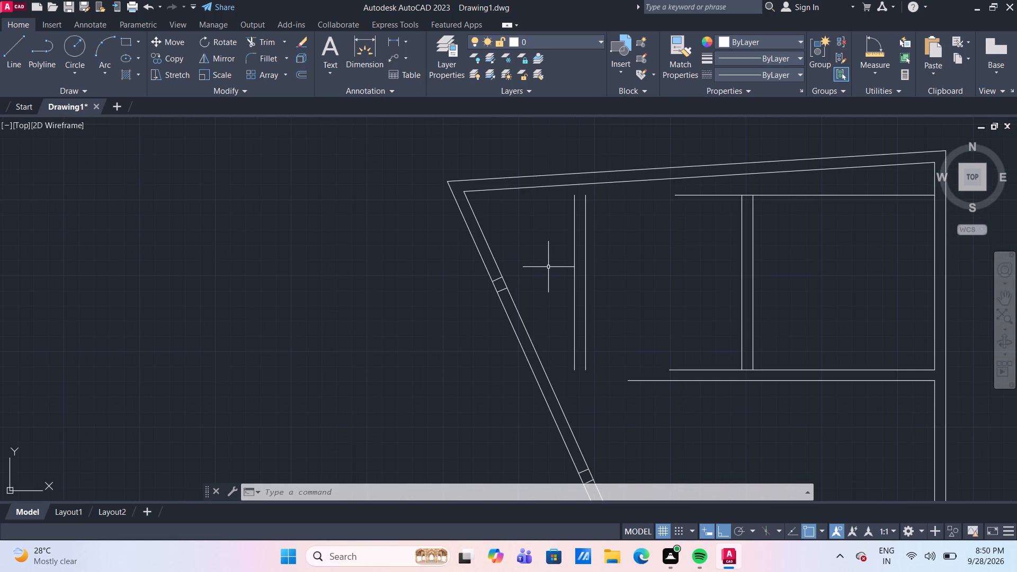
scroll(548, 268, "down", 1)
middle_click_drag(742, 392, 724, 379)
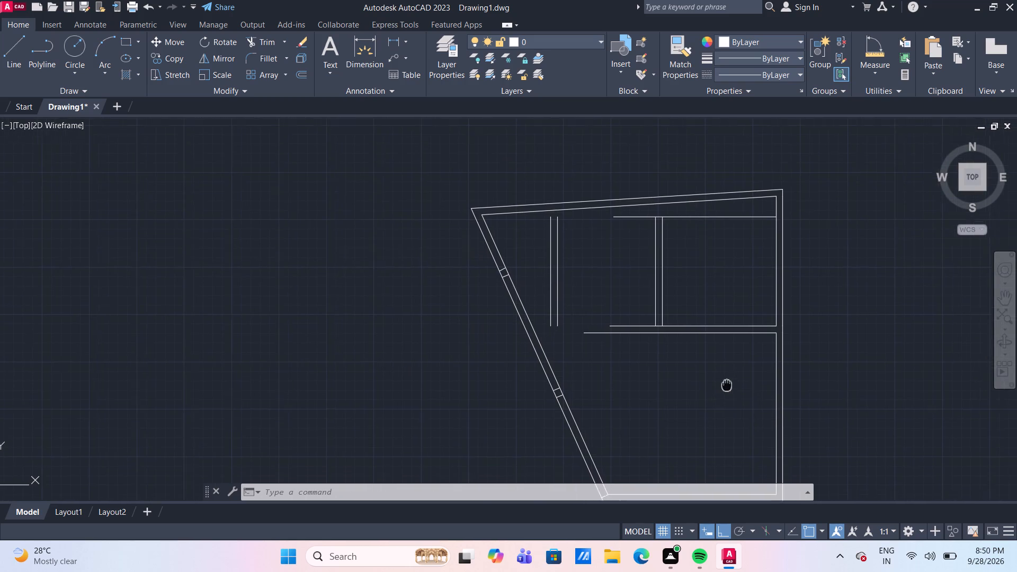
middle_click_drag(724, 379, 659, 262)
scroll(661, 273, "up", 1)
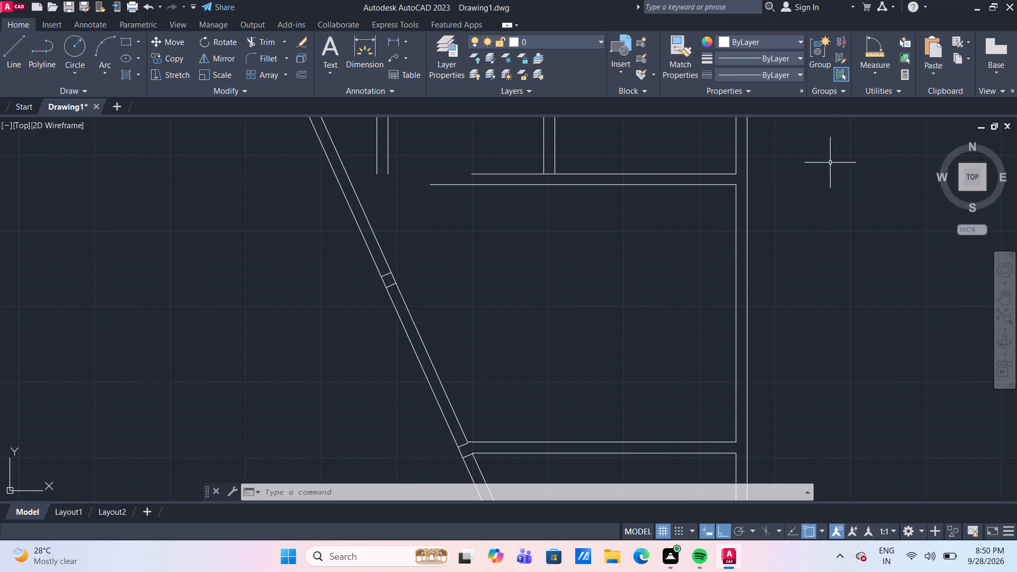
scroll(506, 441, "up", 2)
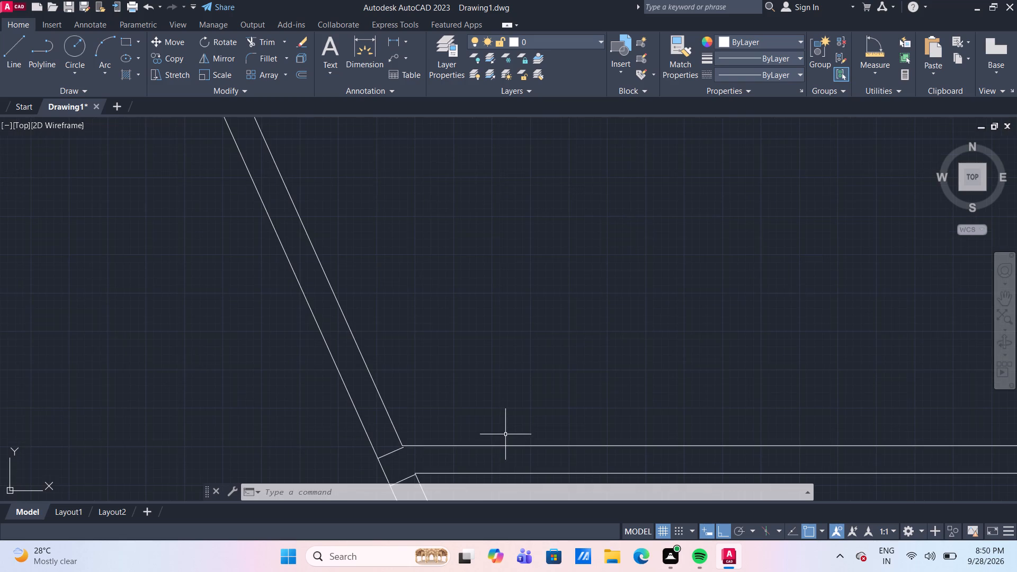
middle_click_drag(505, 420, 503, 319)
scroll(503, 334, "up", 1)
scroll(425, 381, "up", 1)
scroll(425, 381, "down", 3)
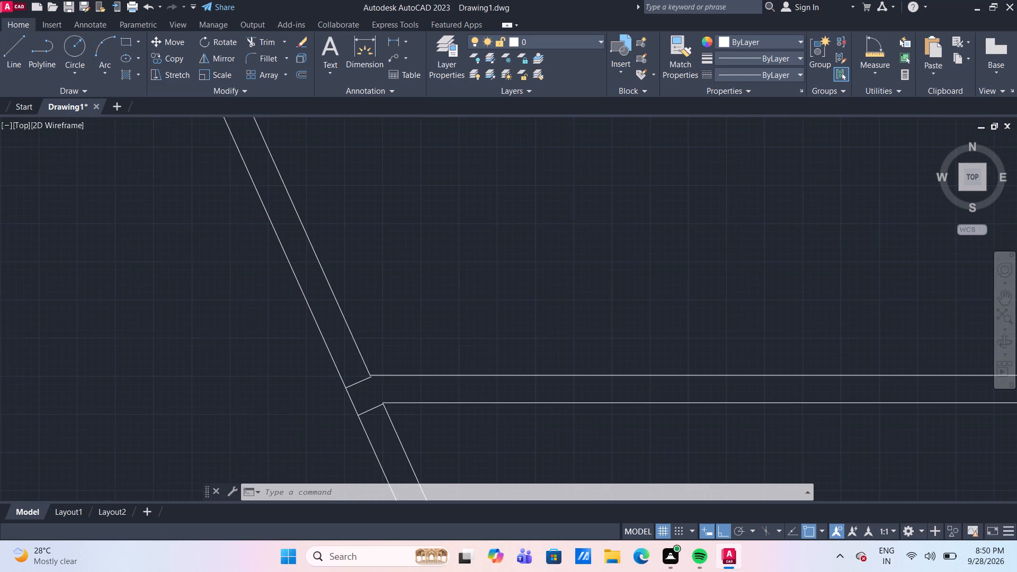
scroll(425, 381, "down", 3)
scroll(471, 414, "up", 3)
Extend the small lower room's outer vertical partition line upward to the cross wall, and its outer horizontal line across to meet it.
middle_click_drag(474, 414, 456, 283)
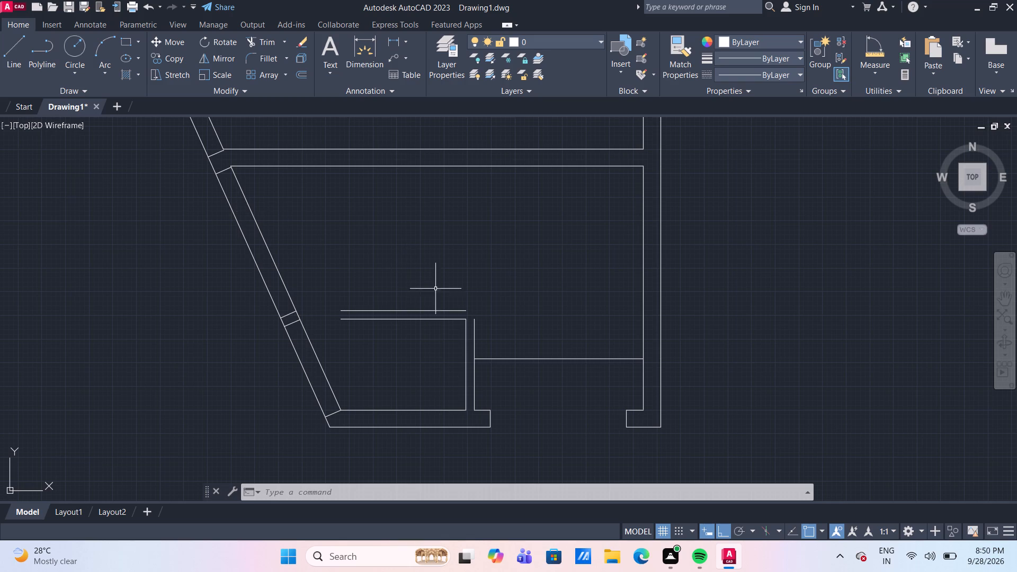
scroll(495, 339, "up", 1)
middle_click(495, 324)
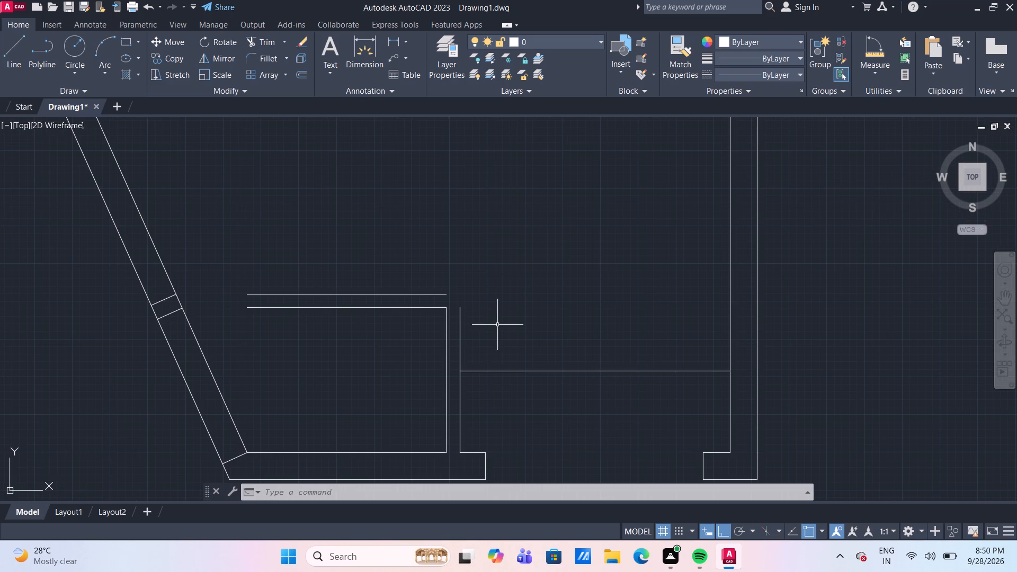
type("TR")
key("Return")
scroll(512, 368, "down", 1)
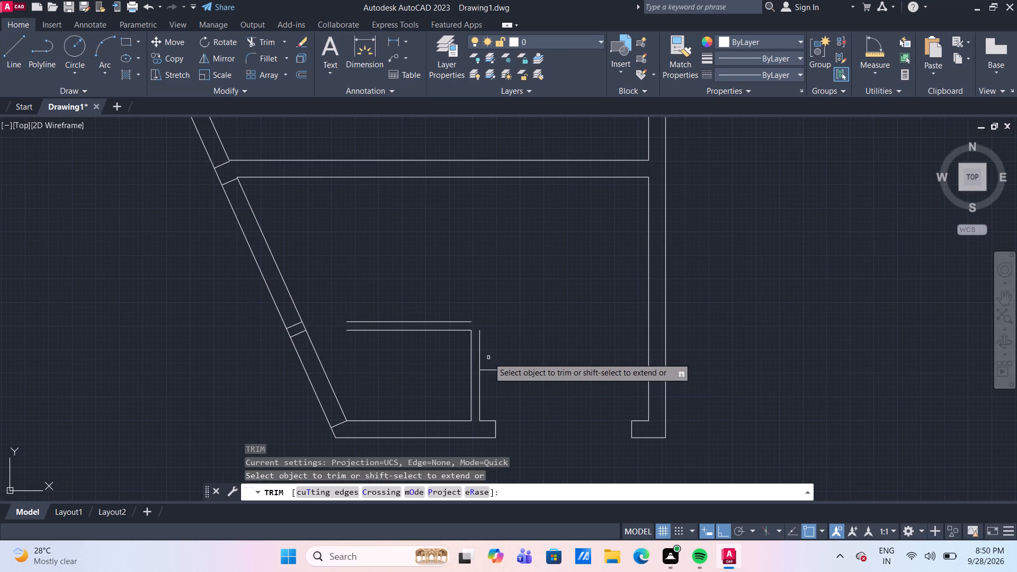
left_click(479, 347, "shift")
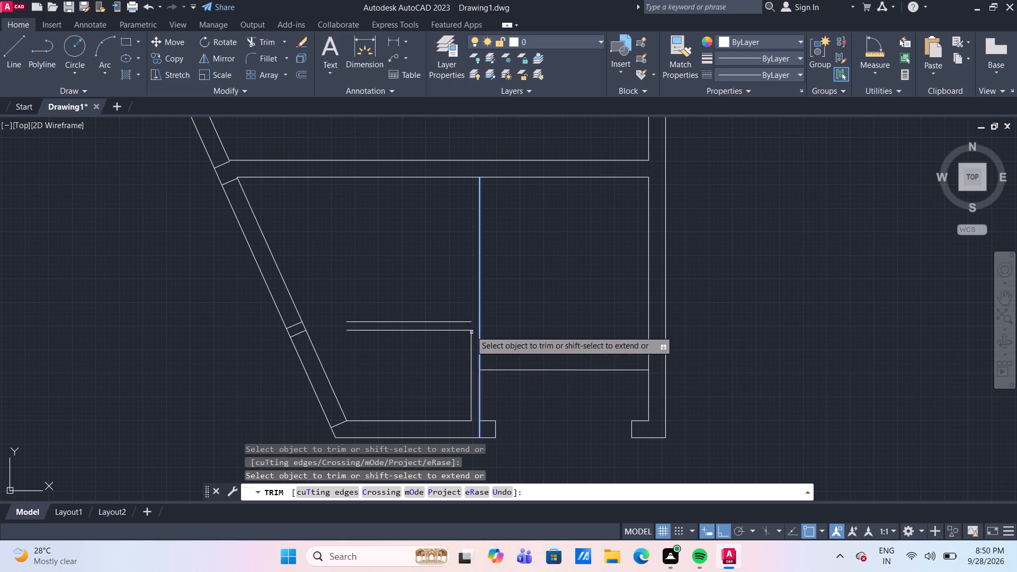
left_click(459, 321, "shift")
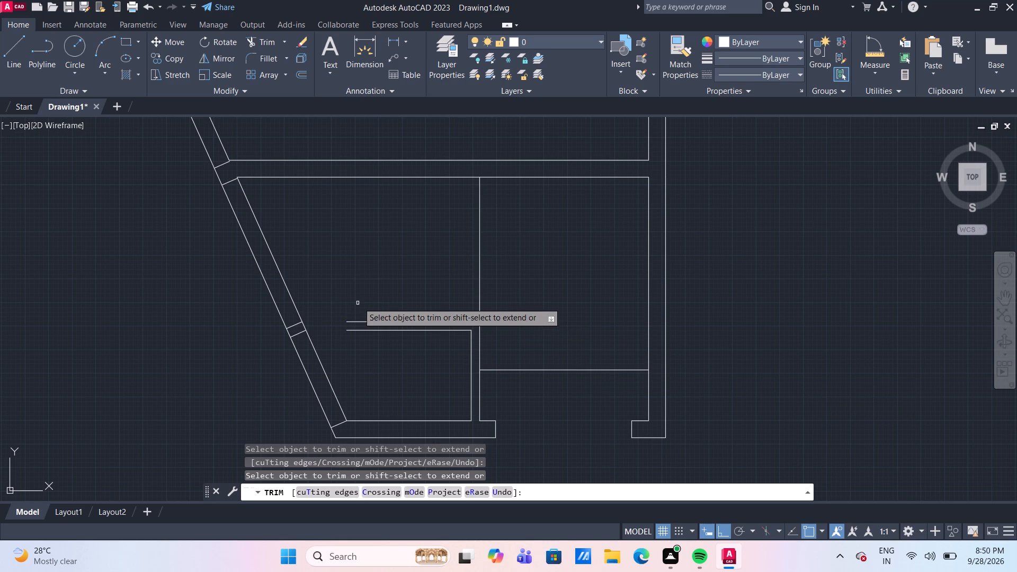
Extend both horizontal partition lines of the small lower room to the slanted wall's inner line.
scroll(365, 305, "up", 1)
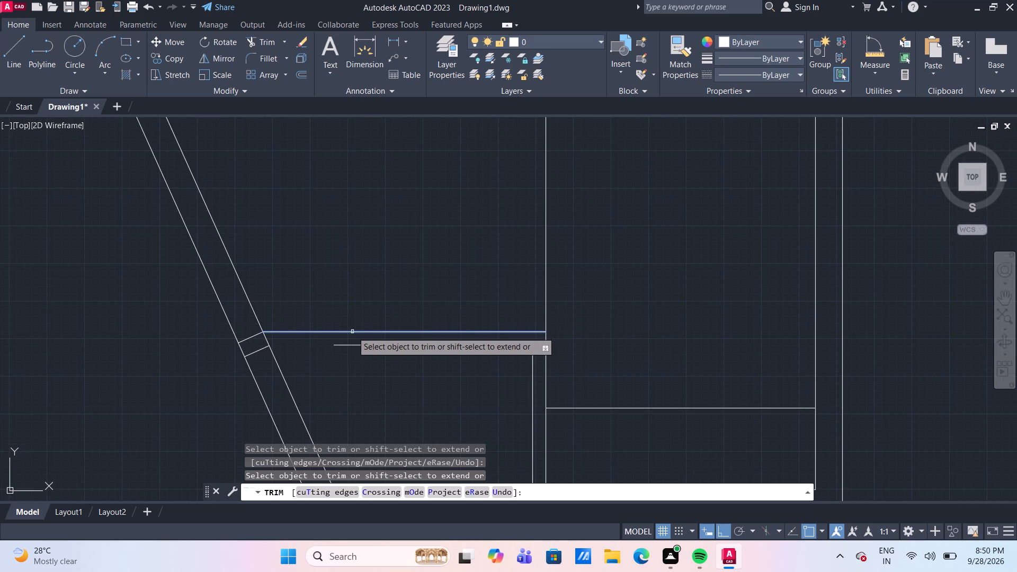
left_click(352, 332, "shift")
left_click(352, 345, "shift")
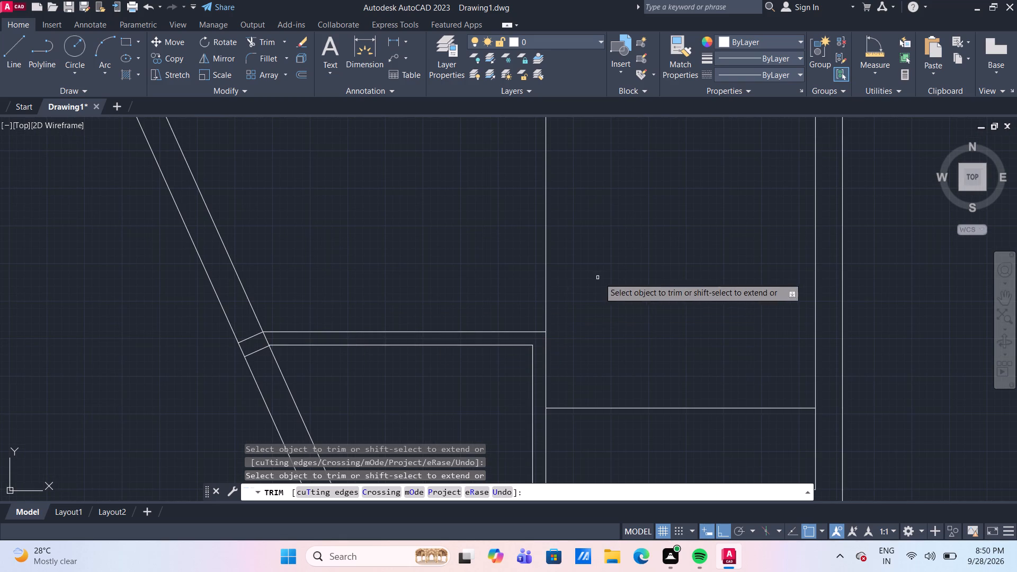
Trim the vertical partition line's excess above the small lower room's outer corner.
left_click(600, 277)
left_click(439, 258)
Extend the slanted wall's inner line across the open end of the cross wall above the small lower room.
scroll(439, 258, "down", 1)
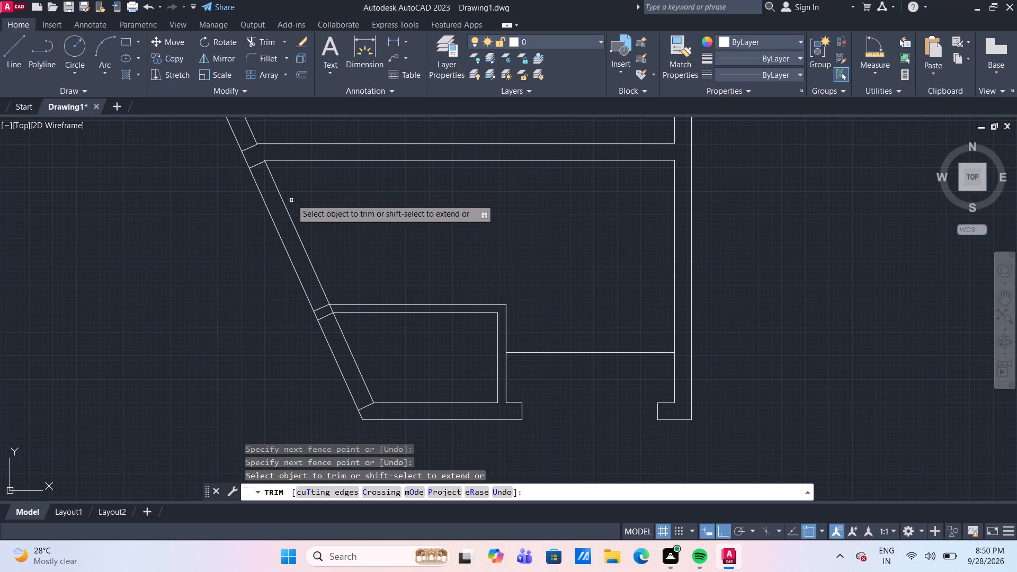
middle_click_drag(299, 185, 333, 260)
scroll(293, 199, "up", 3)
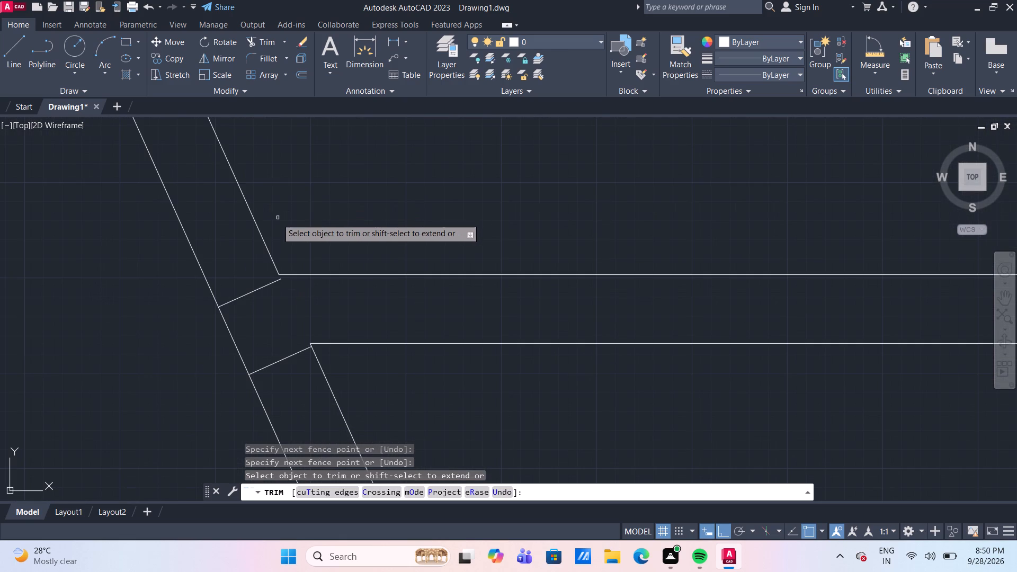
left_click(263, 238, "shift")
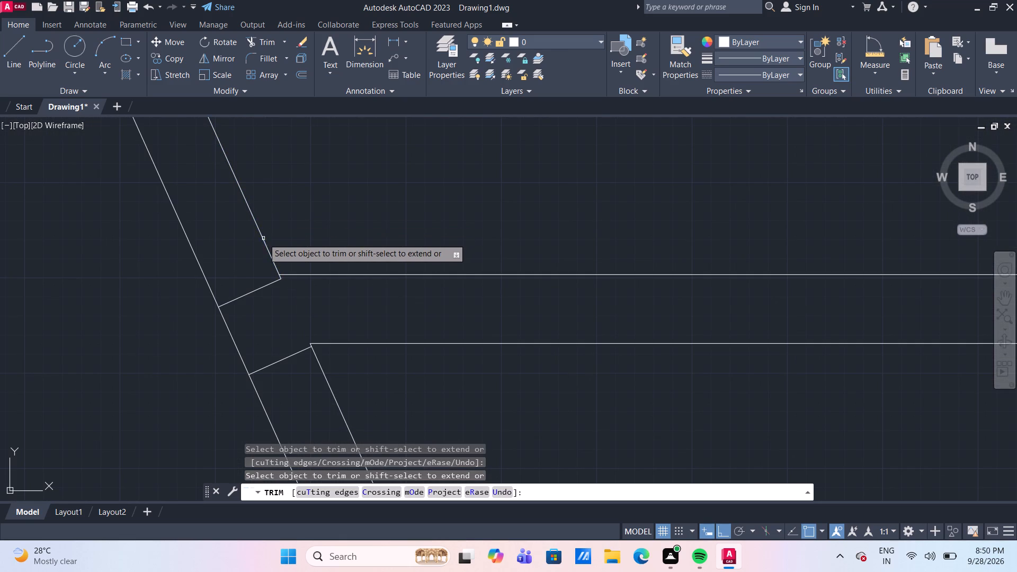
left_click(267, 251, "shift")
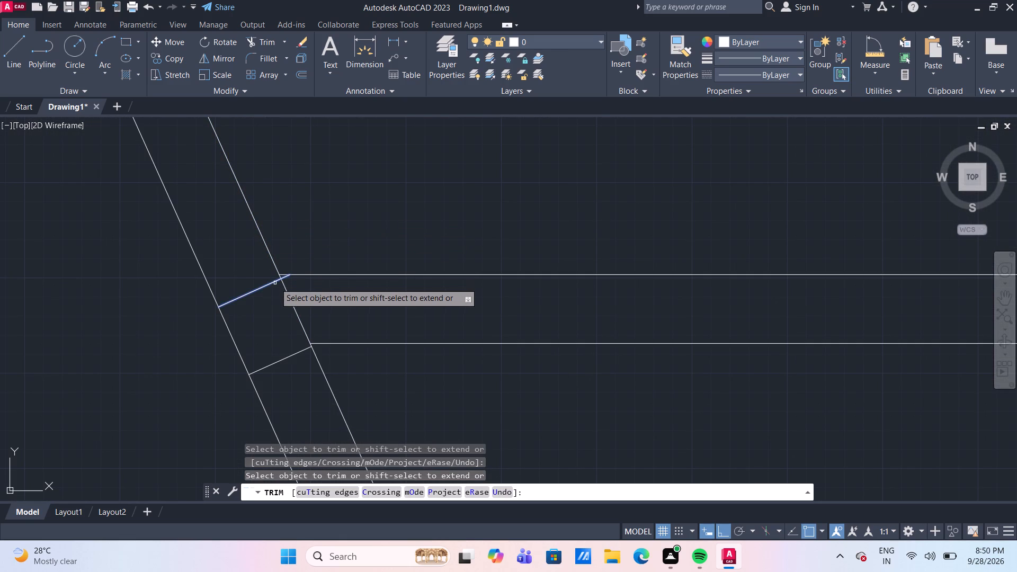
Extend the two short perpendicular lines inside the slanted wall to meet the cross wall's horizontal lines.
left_click(275, 283, "shift")
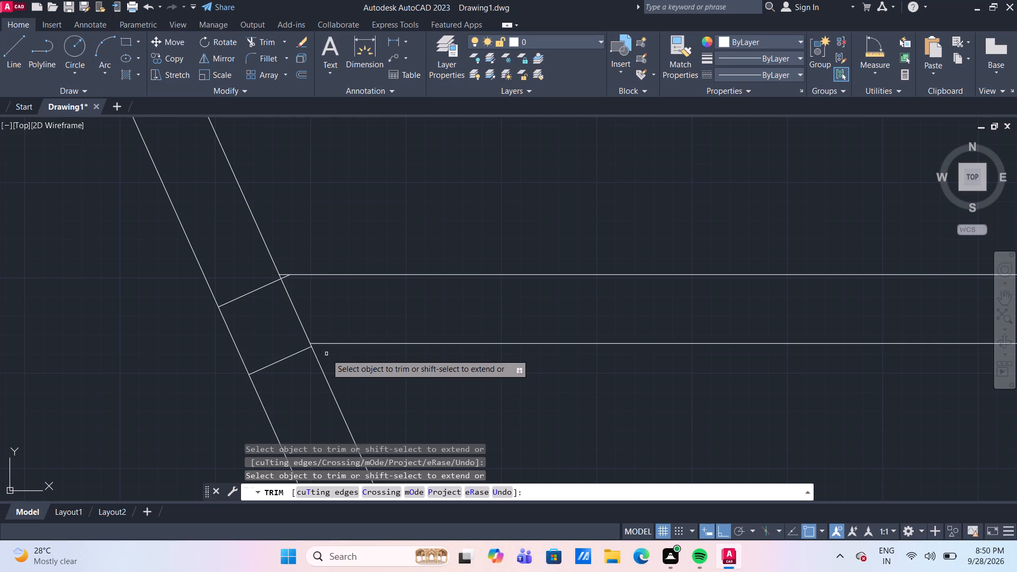
scroll(348, 363, "down", 2)
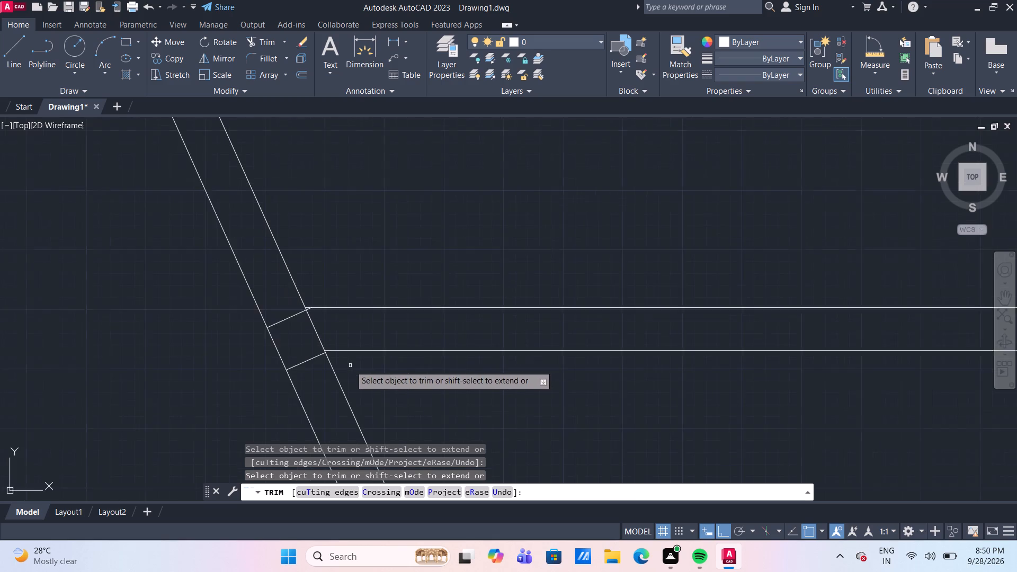
scroll(346, 367, "up", 2)
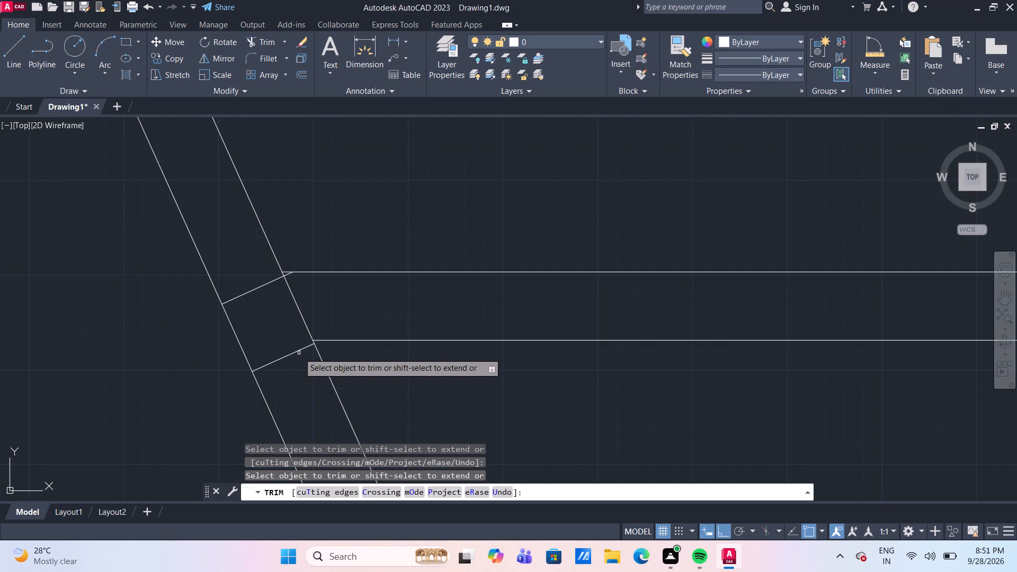
left_click(297, 353, "shift")
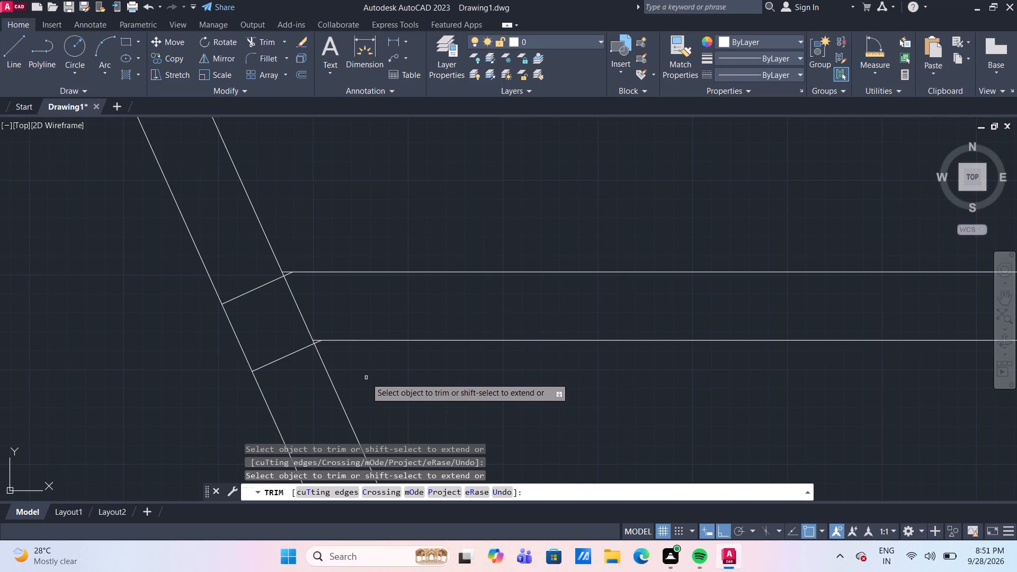
scroll(325, 358, "up", 2)
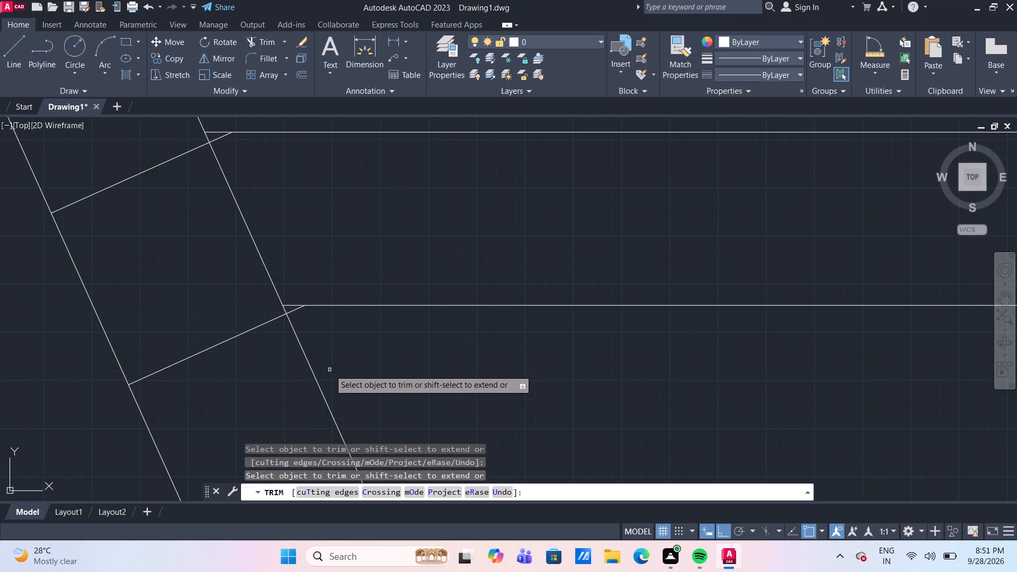
scroll(292, 319, "up", 2)
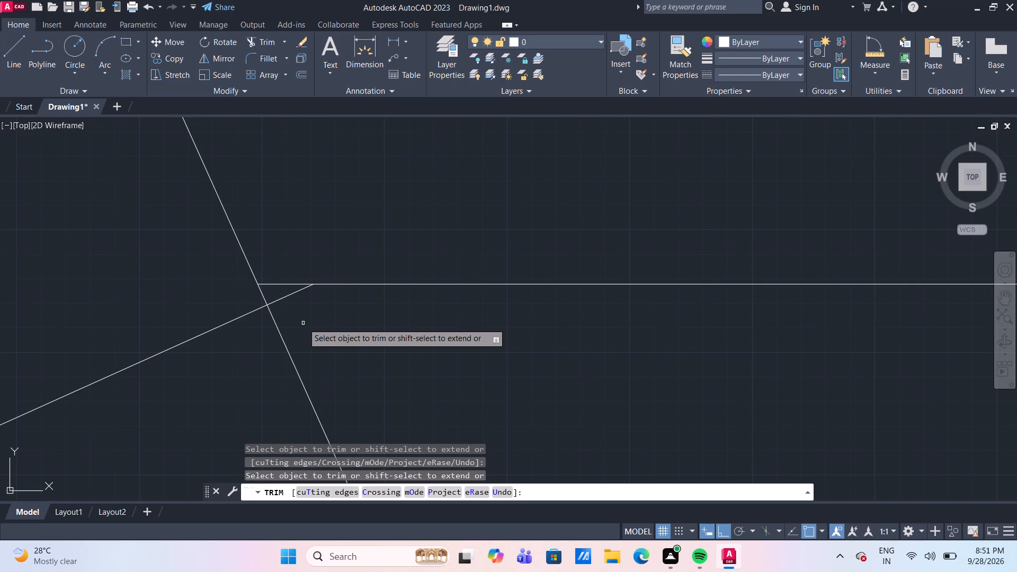
scroll(303, 323, "down", 2)
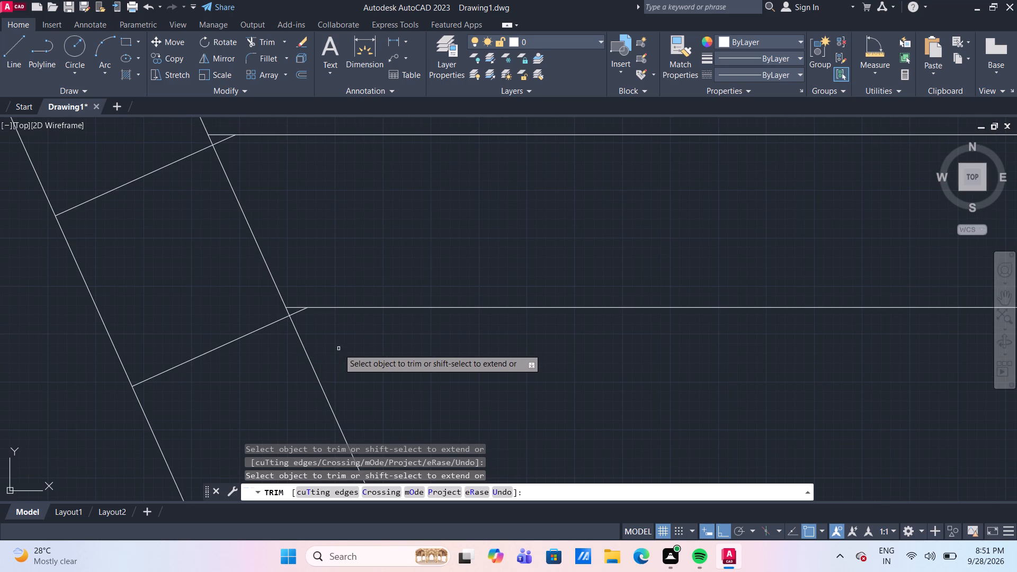
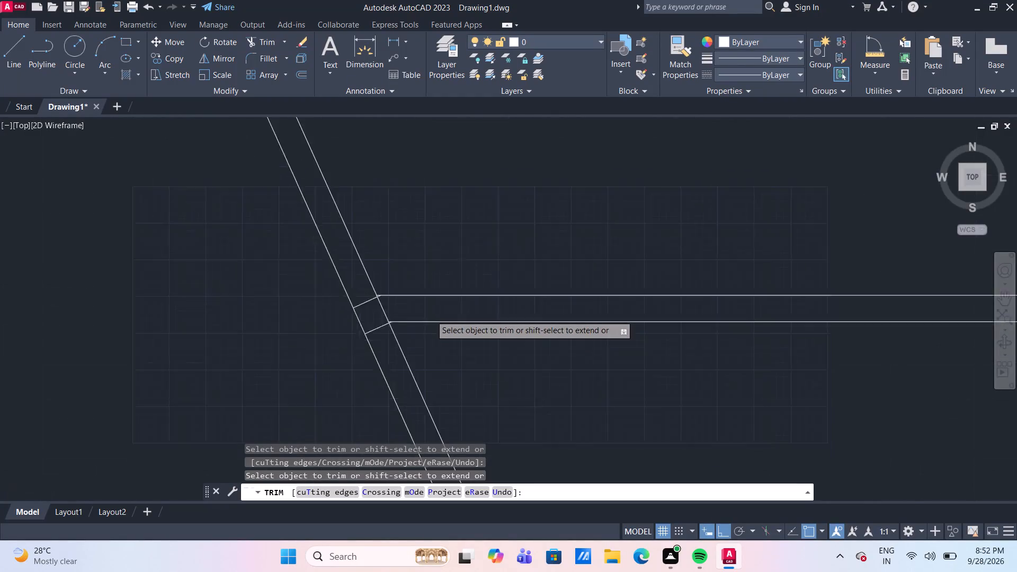
Extend the four vertical partition lines of the upper rooms up to the slanted top wall's inner line.
scroll(532, 208, "down", 2)
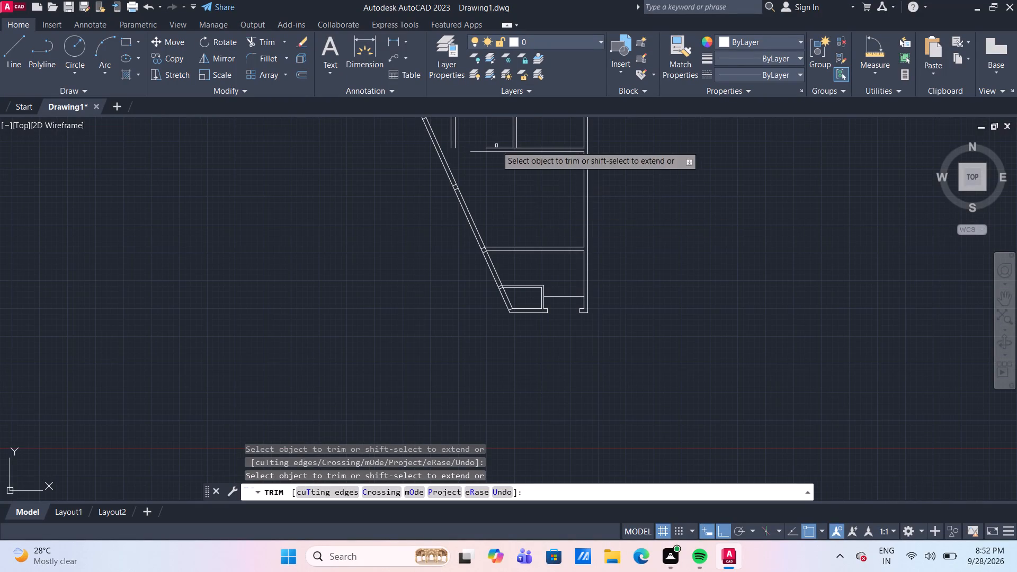
middle_click_drag(487, 198, 501, 253)
scroll(506, 157, "up", 2)
middle_click_drag(492, 186, 495, 192)
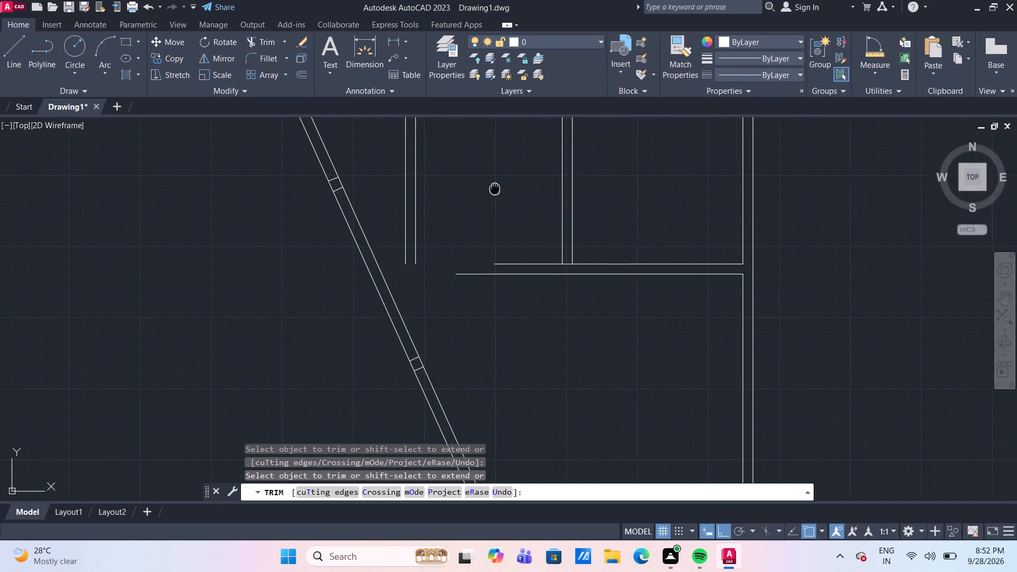
middle_click_drag(495, 192, 487, 230)
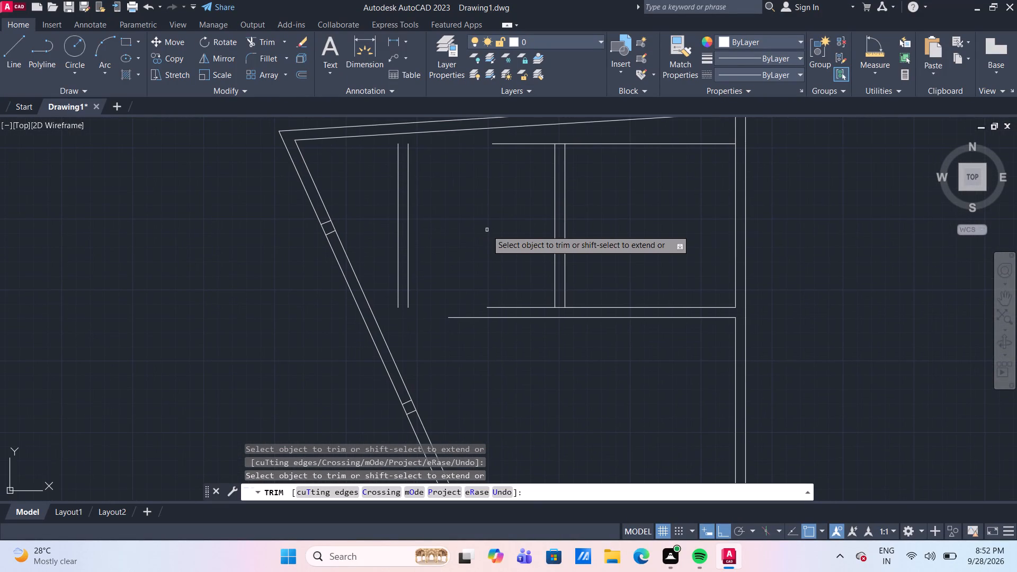
key("Escape")
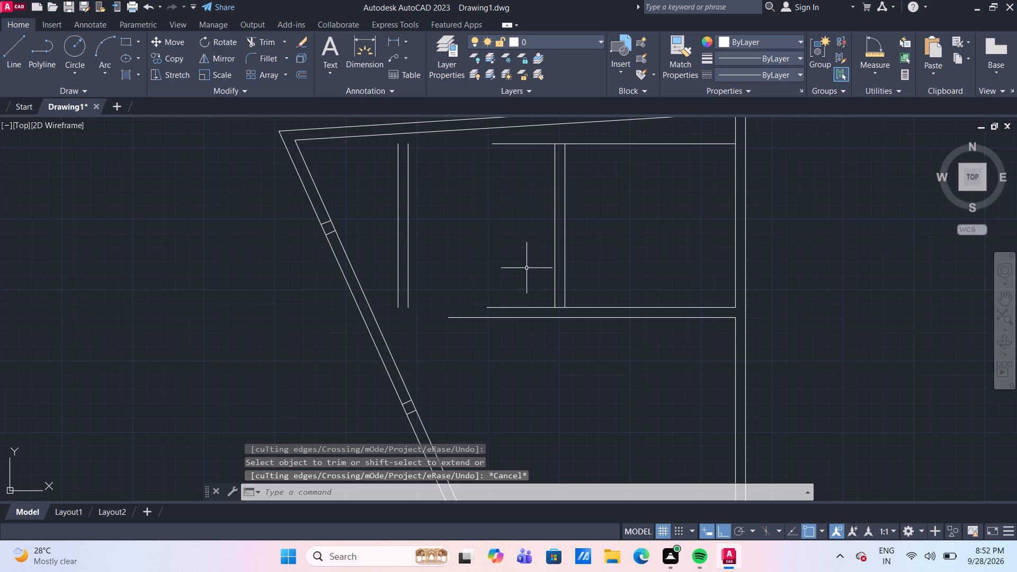
middle_click_drag(524, 236, 457, 289)
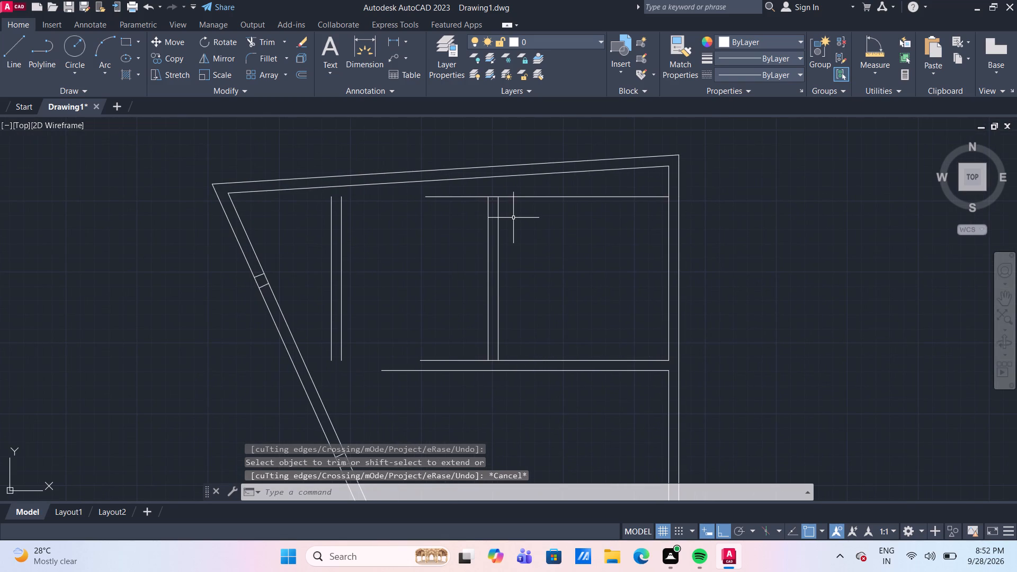
scroll(517, 219, "up", 1)
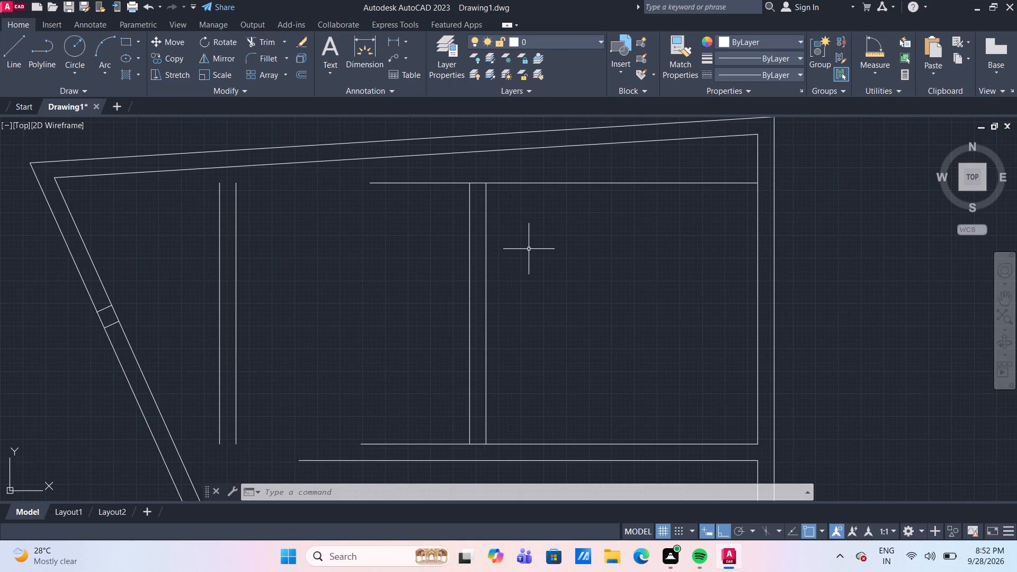
type("TR")
key("Return")
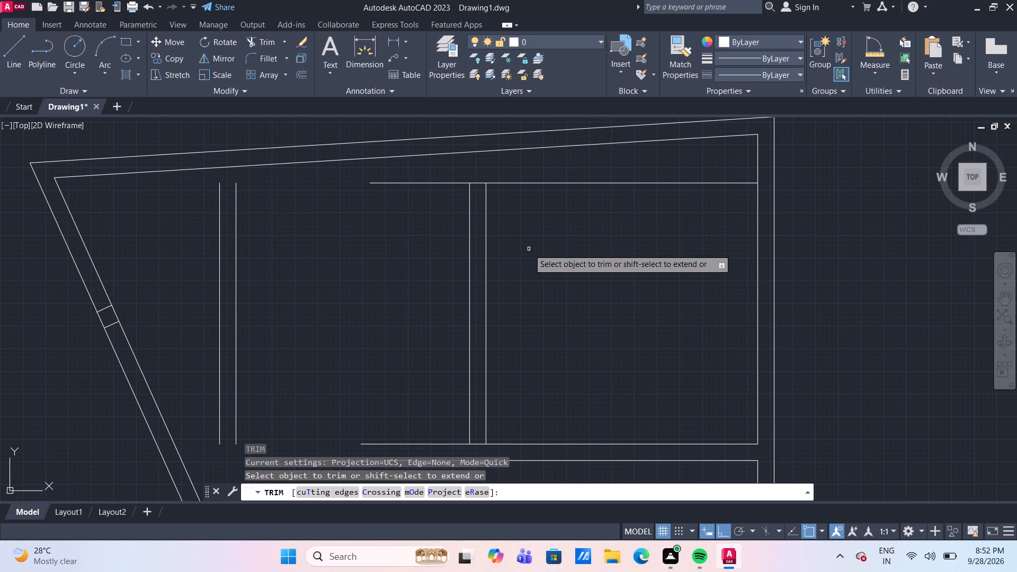
left_click(487, 207, "shift")
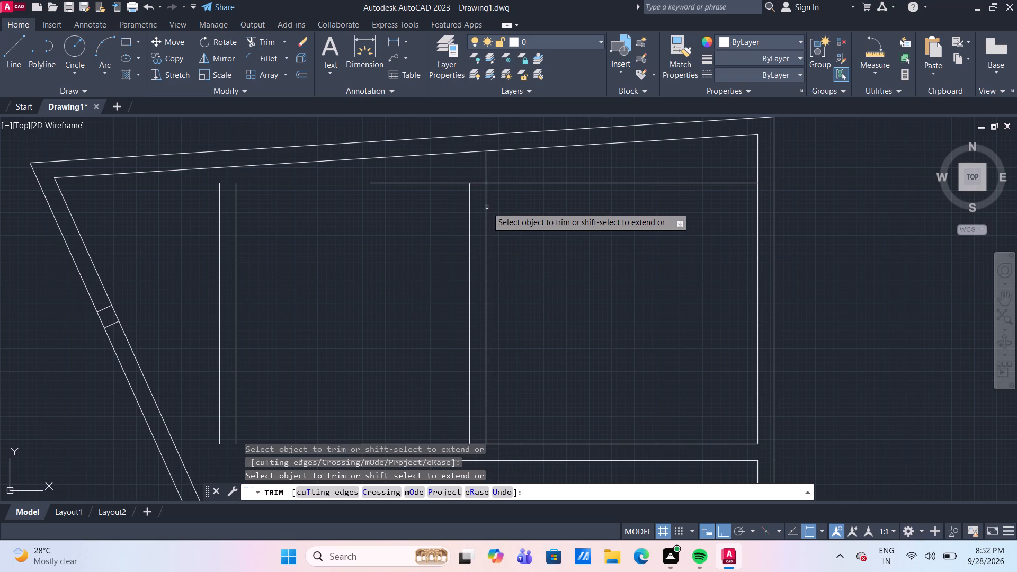
left_click(468, 200, "shift")
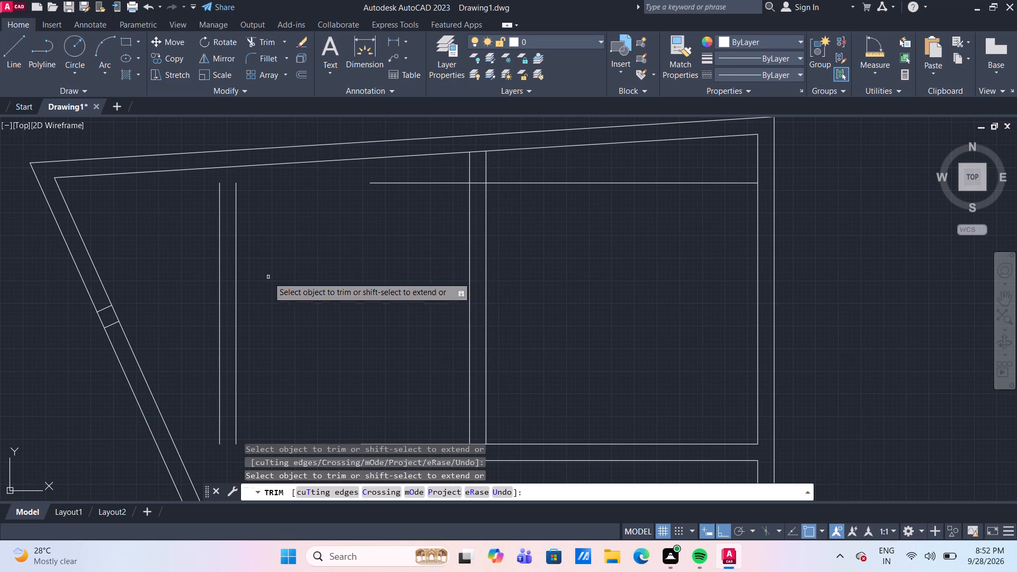
left_click(236, 209, "shift")
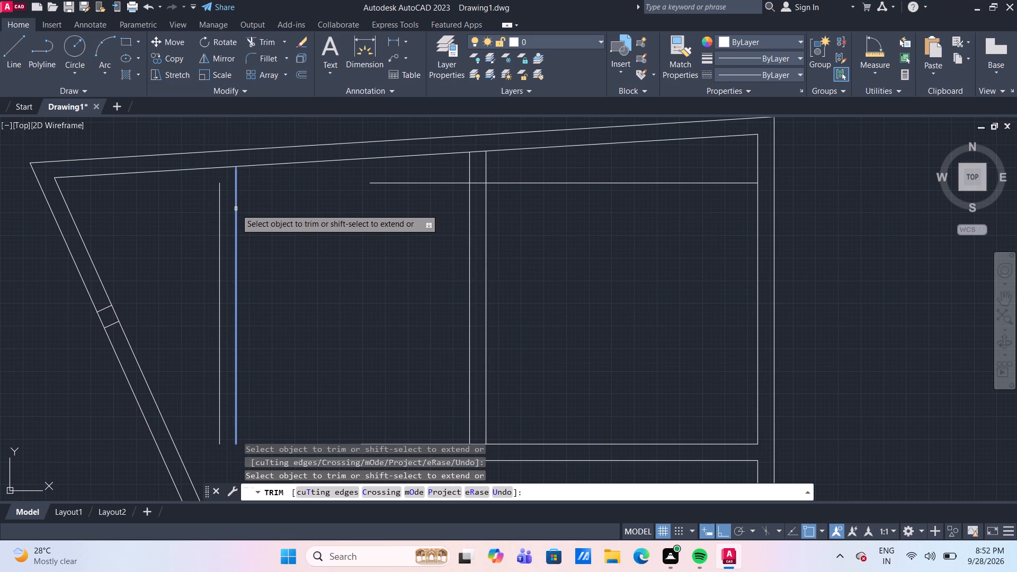
left_click(219, 201, "shift")
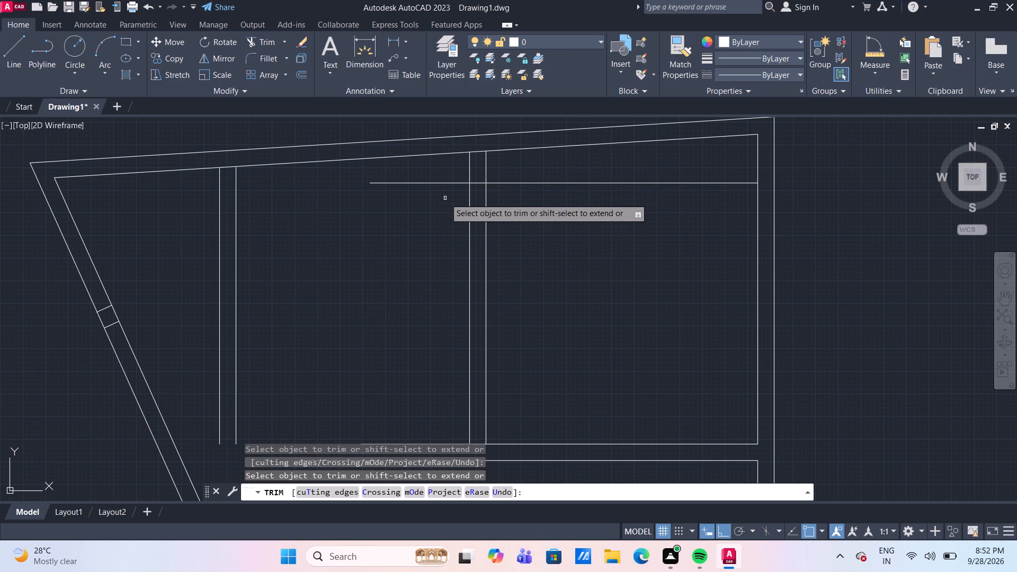
Trim the upper horizontal line's overhang past the middle partition and the top wall's inner line between both pairs of partition lines.
left_click(446, 182)
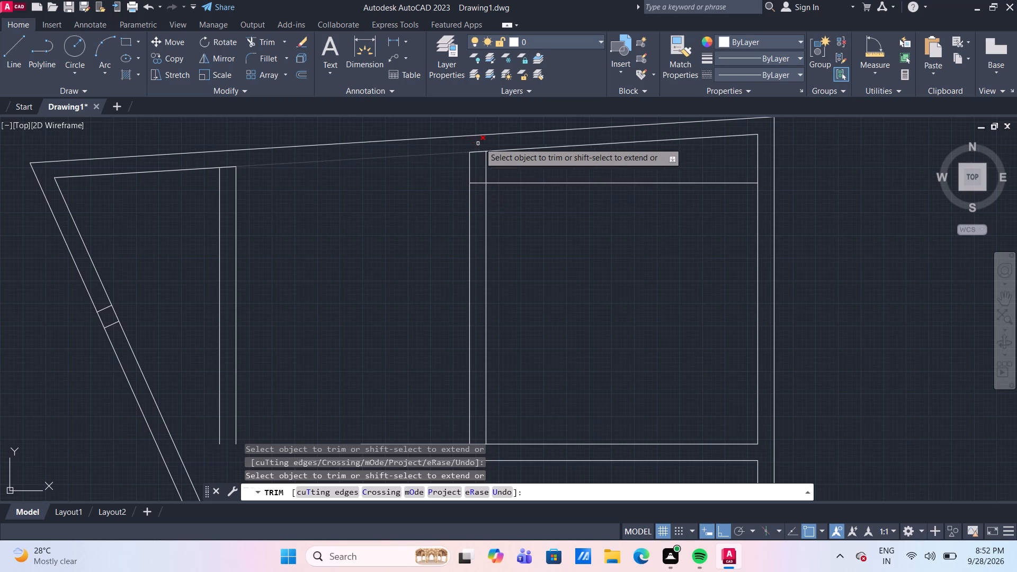
left_click(475, 151)
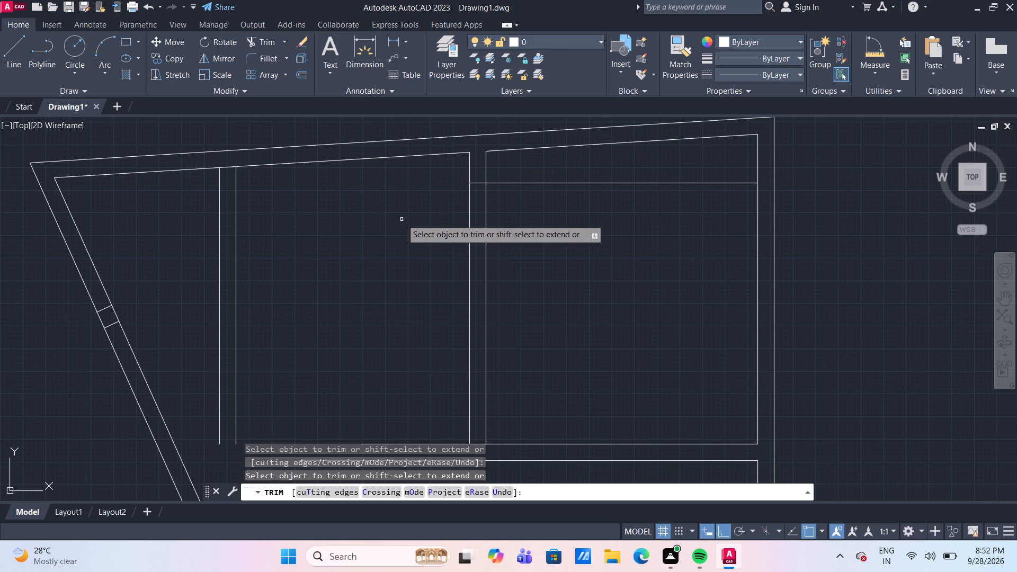
left_click(227, 167)
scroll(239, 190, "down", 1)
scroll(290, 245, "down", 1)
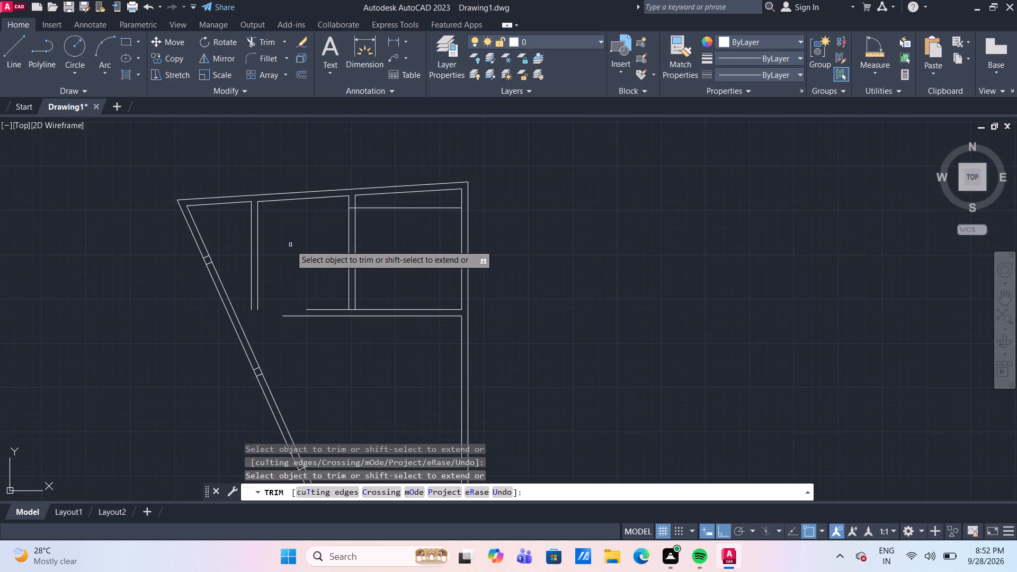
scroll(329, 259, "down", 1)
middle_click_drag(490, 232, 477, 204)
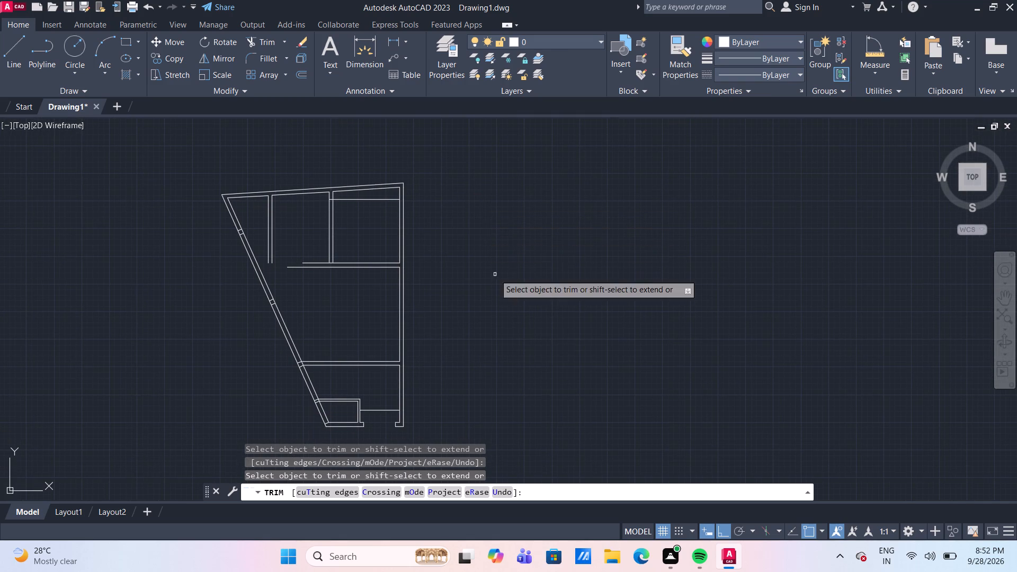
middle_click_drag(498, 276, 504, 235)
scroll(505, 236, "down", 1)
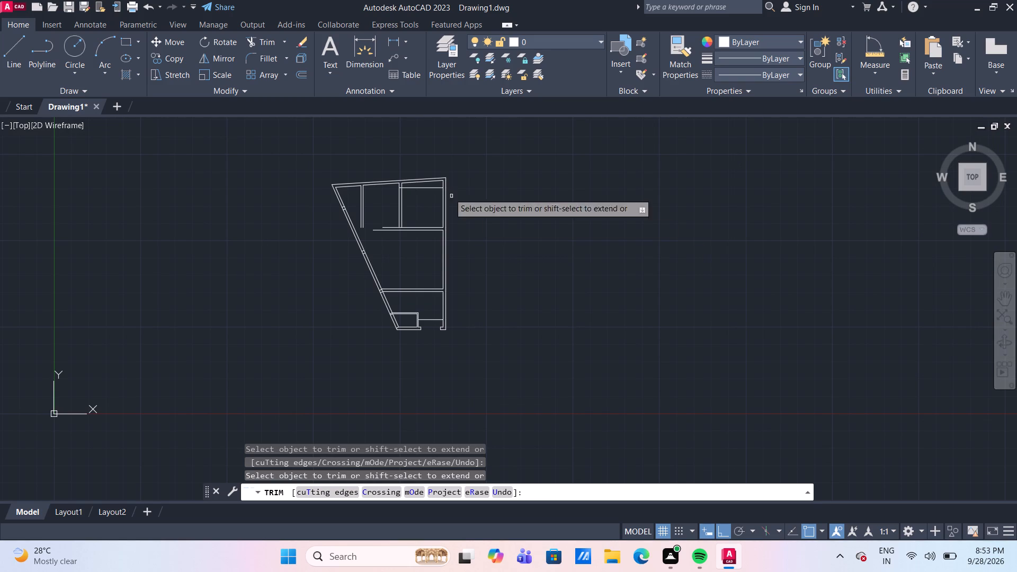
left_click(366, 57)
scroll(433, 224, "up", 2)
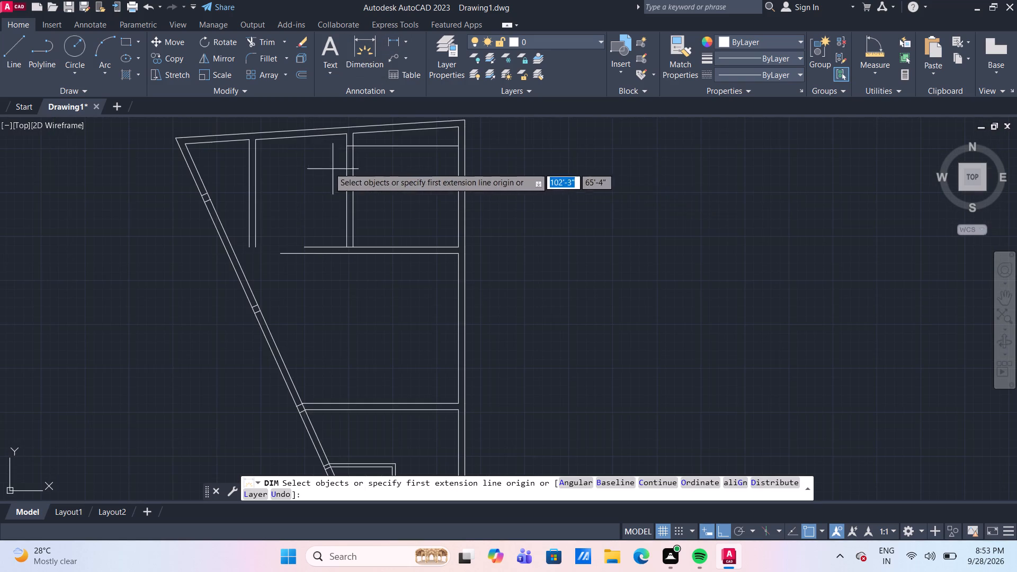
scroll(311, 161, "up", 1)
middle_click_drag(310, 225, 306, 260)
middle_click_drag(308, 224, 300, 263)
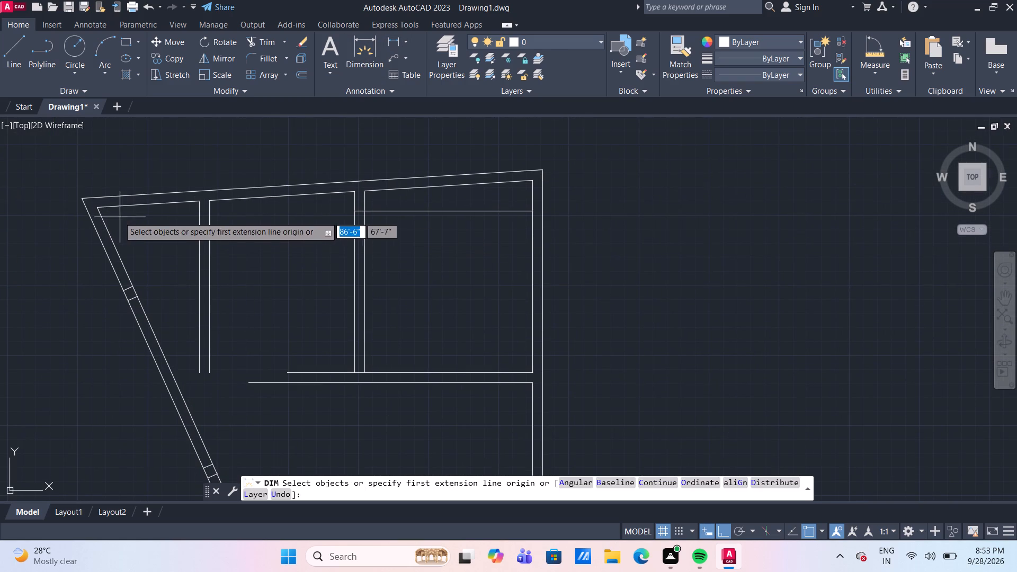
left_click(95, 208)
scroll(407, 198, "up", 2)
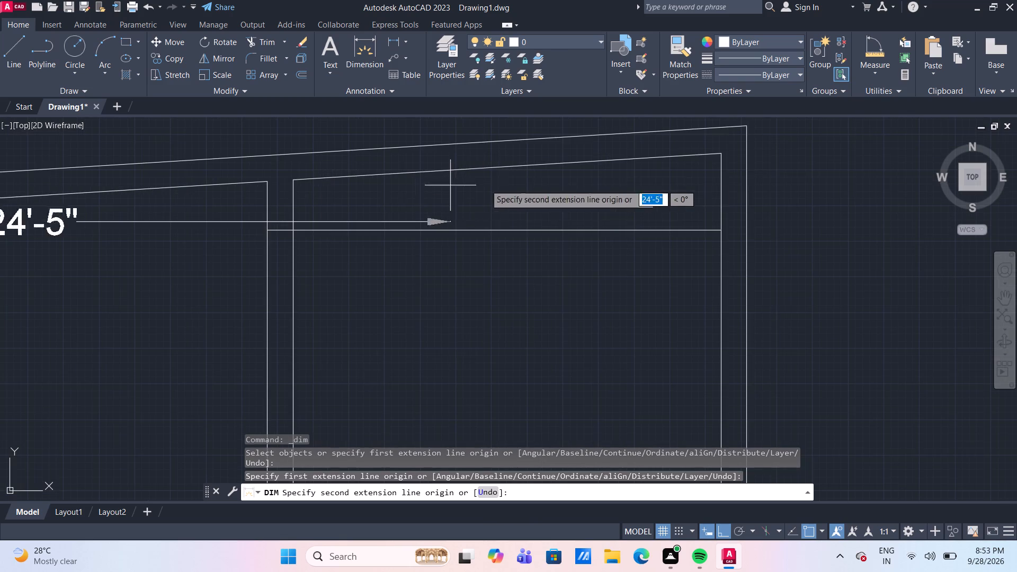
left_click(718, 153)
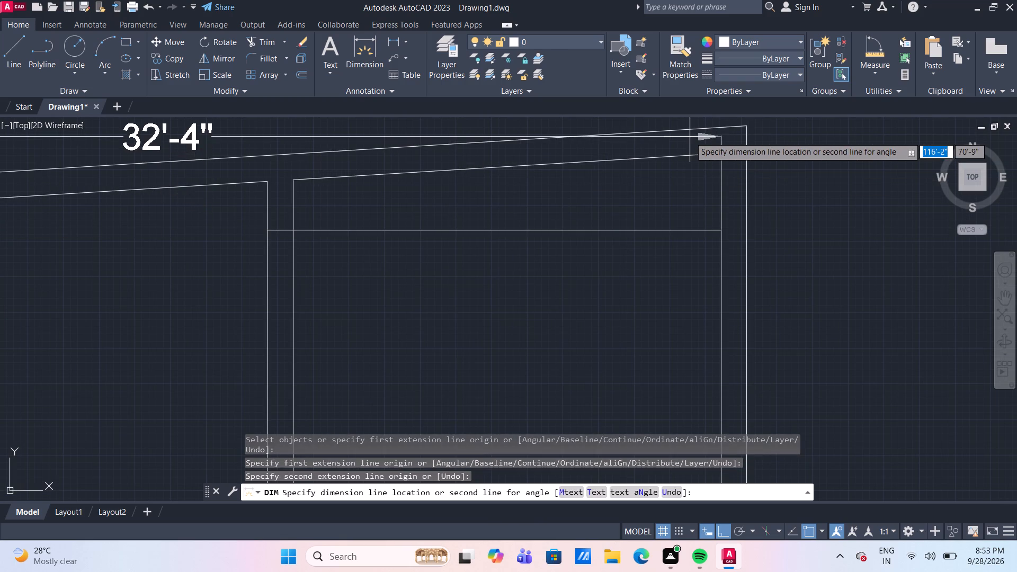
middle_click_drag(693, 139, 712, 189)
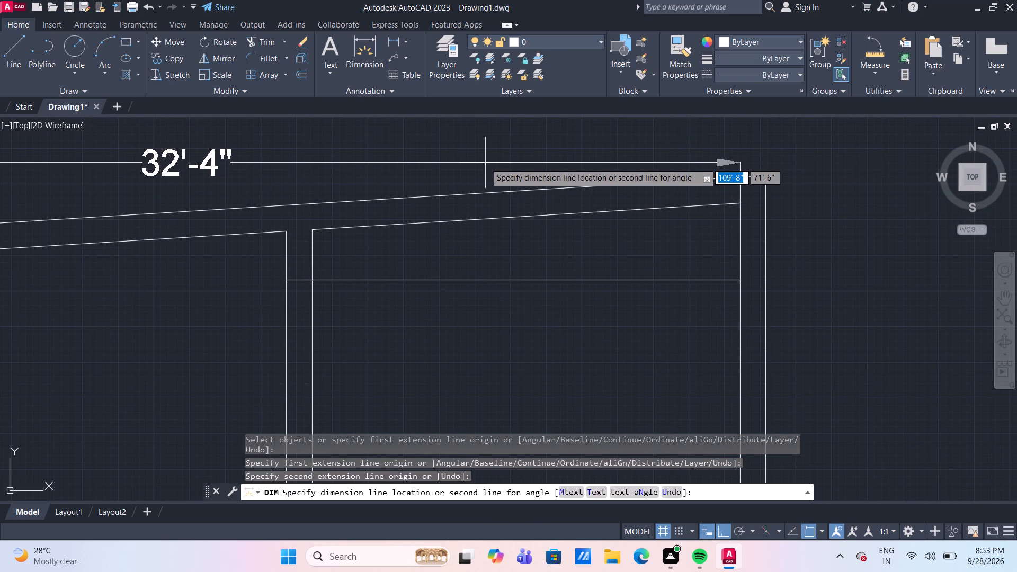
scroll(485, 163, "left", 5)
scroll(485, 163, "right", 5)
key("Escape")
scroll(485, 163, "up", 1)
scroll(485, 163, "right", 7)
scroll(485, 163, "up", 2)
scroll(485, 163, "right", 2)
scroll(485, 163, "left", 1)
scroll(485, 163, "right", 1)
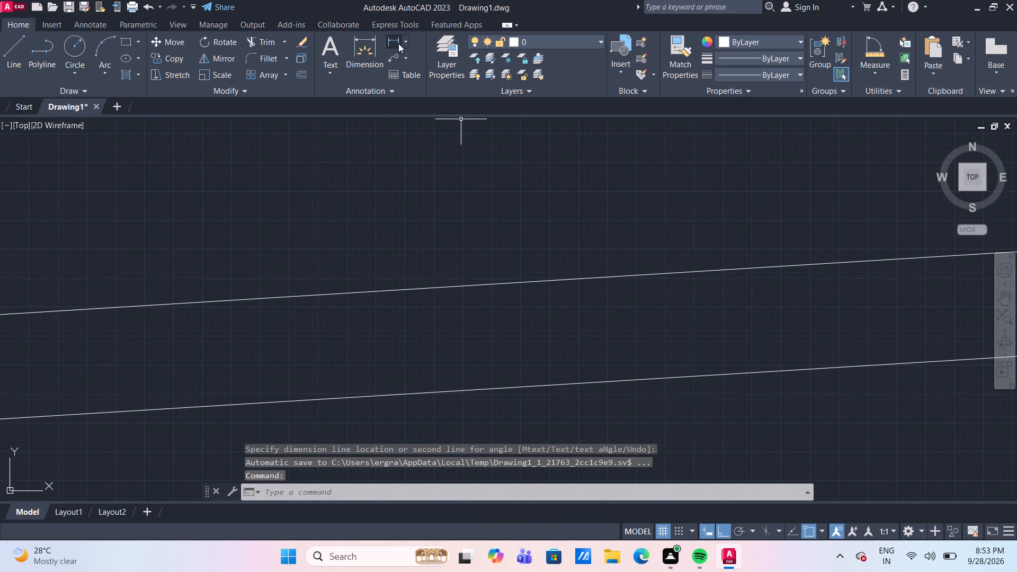
Add an aligned dimension between the top wall's two inner corners, placing it just outside the wall.
left_click(406, 44)
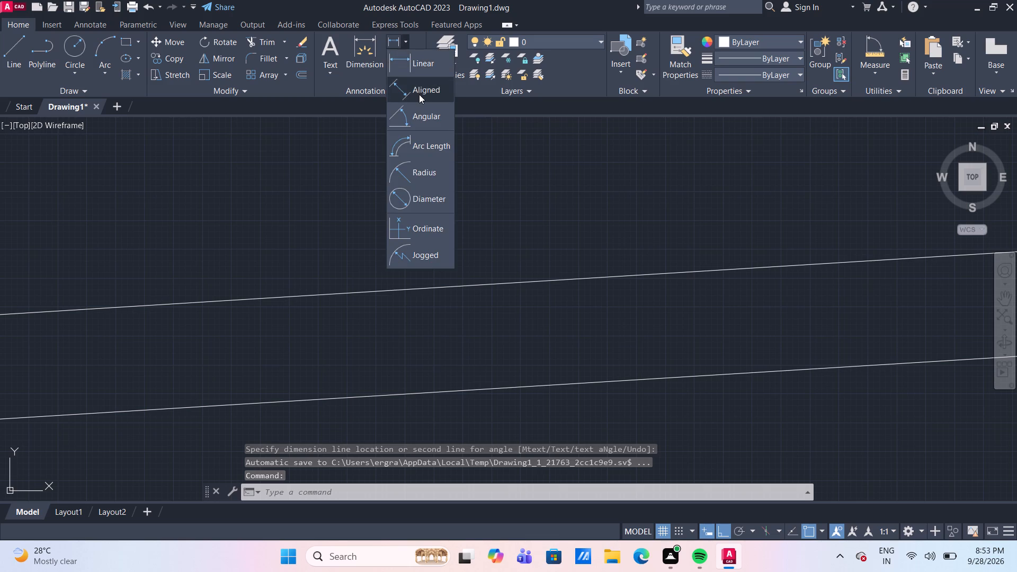
left_click(419, 94)
scroll(419, 94, "down", 3)
scroll(493, 226, "down", 2)
scroll(497, 315, "down", 1)
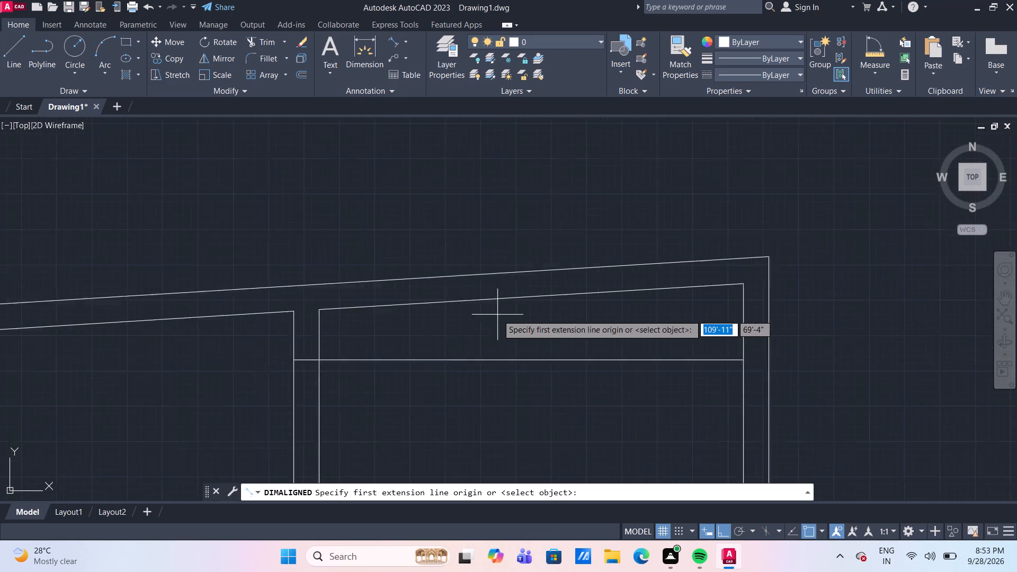
scroll(497, 315, "down", 1)
scroll(651, 302, "up", 2)
left_click(644, 287)
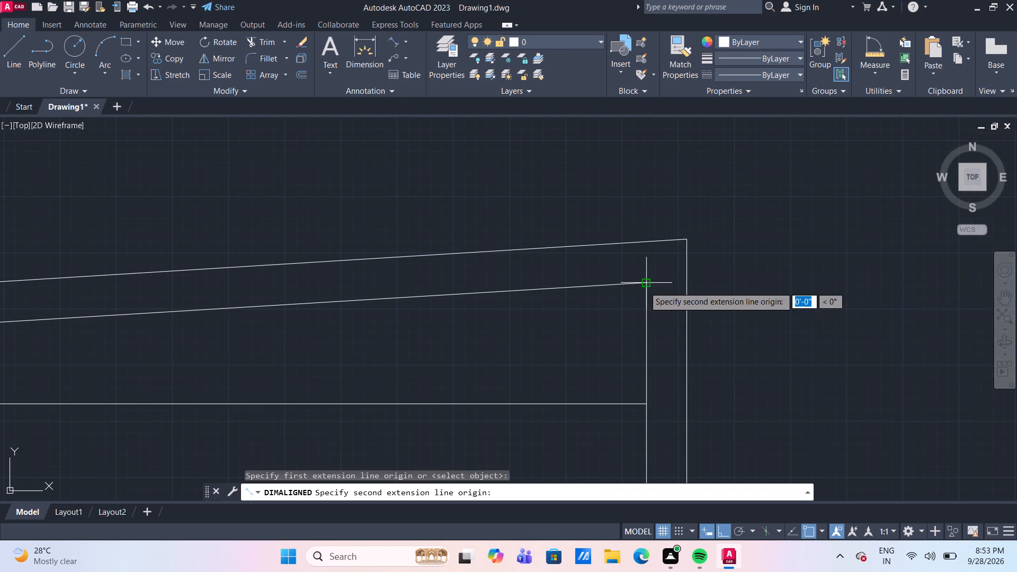
scroll(641, 284, "down", 3)
scroll(285, 333, "up", 1)
scroll(195, 298, "up", 1)
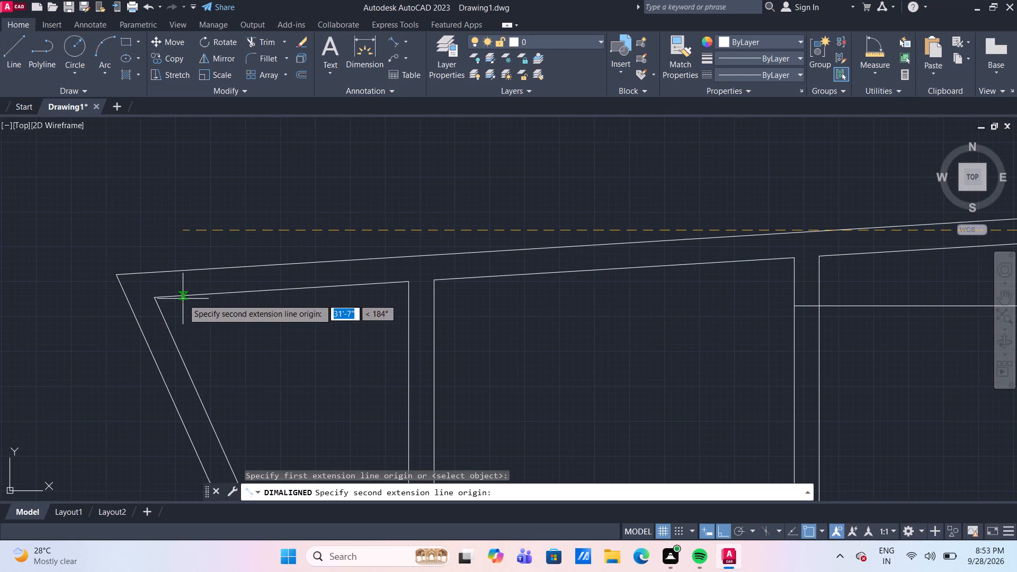
left_click(154, 300)
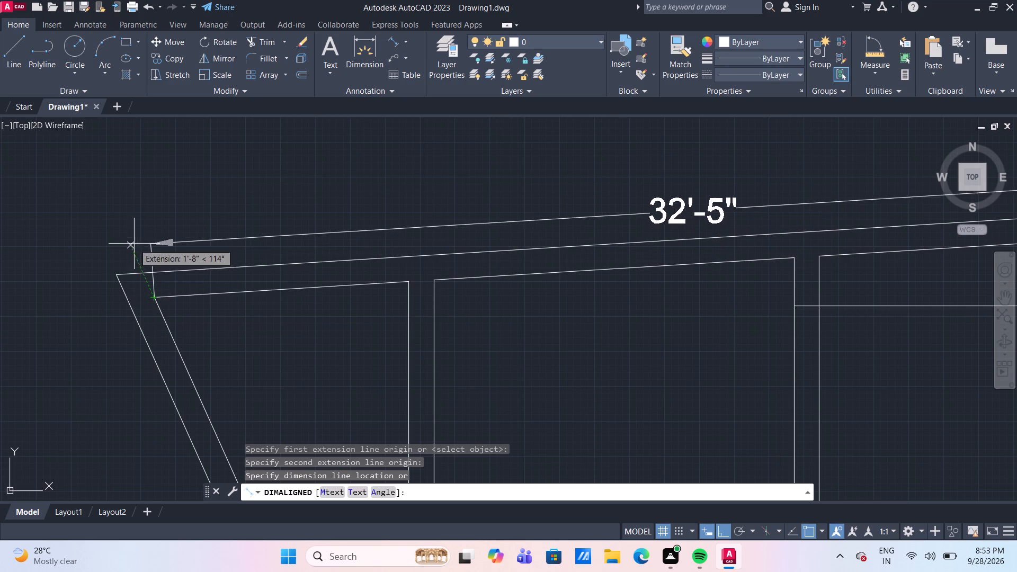
left_click(130, 222)
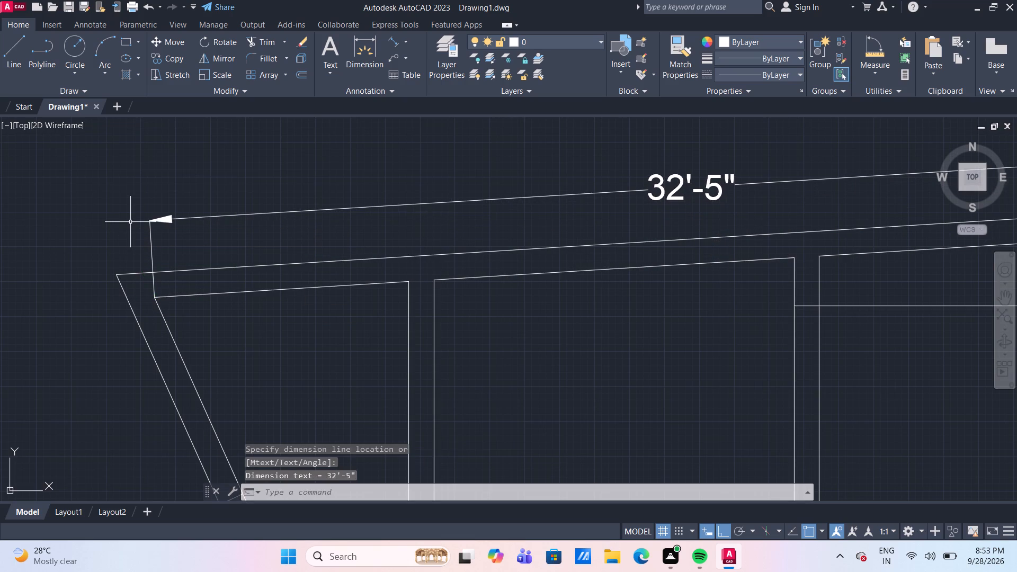
Examine the overall floor plan and the upper rooms' partition layout.
scroll(567, 238, "down", 2)
middle_click_drag(748, 347, 638, 321)
middle_click_drag(480, 319, 485, 321)
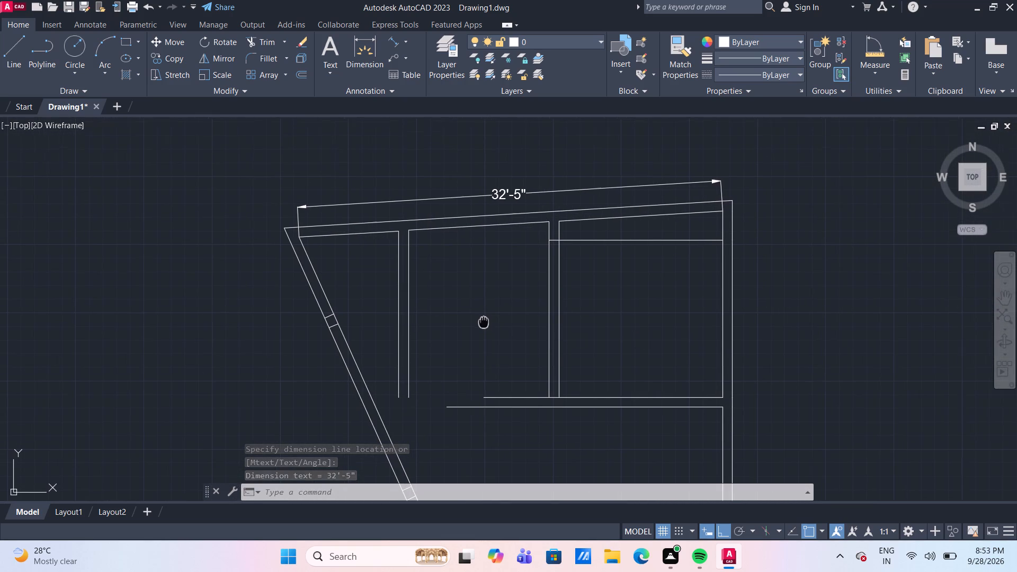
middle_click_drag(485, 321, 489, 323)
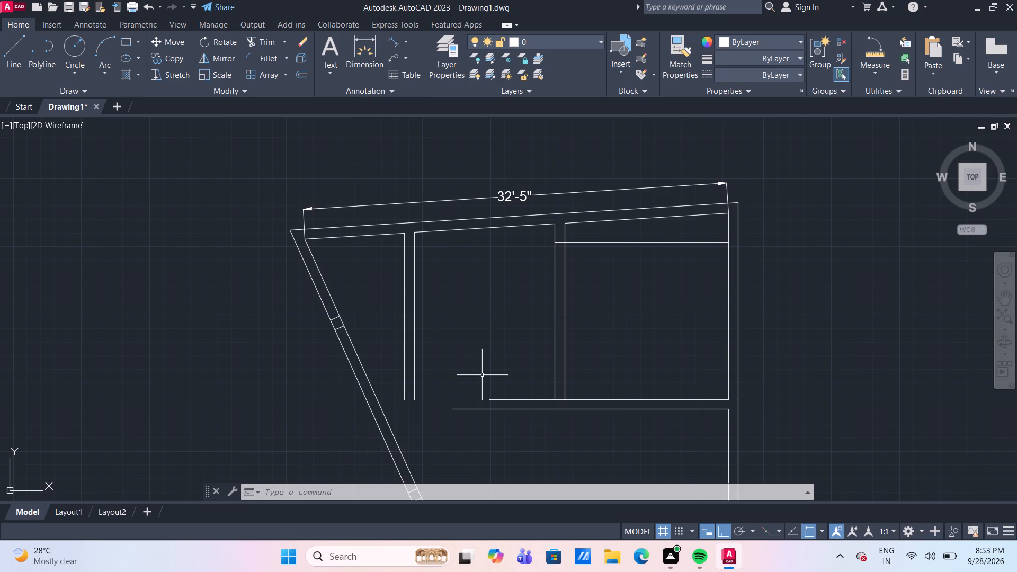
middle_click_drag(478, 371, 409, 315)
scroll(401, 313, "down", 2)
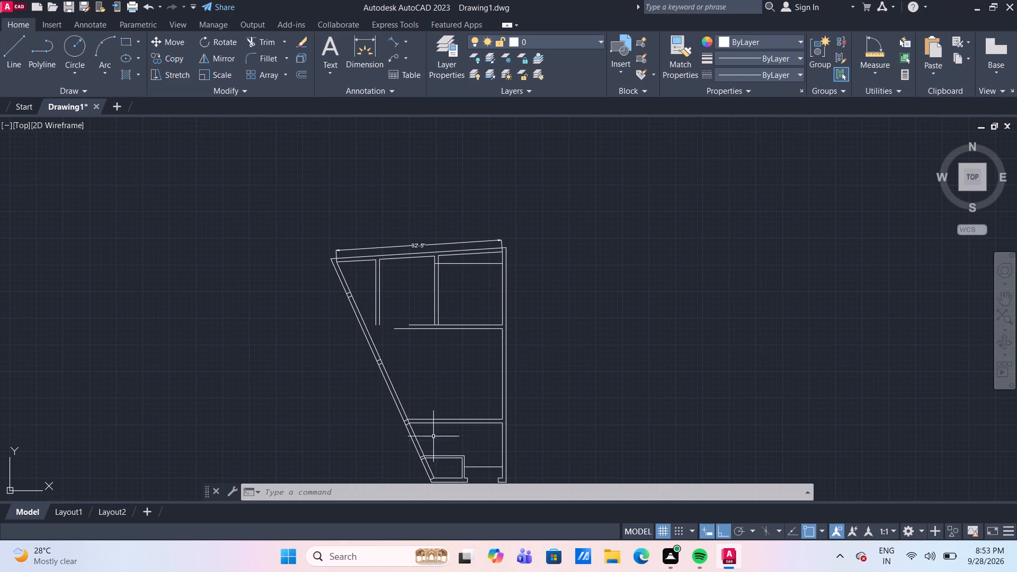
scroll(431, 416, "up", 1)
scroll(443, 469, "down", 2)
scroll(430, 419, "up", 1)
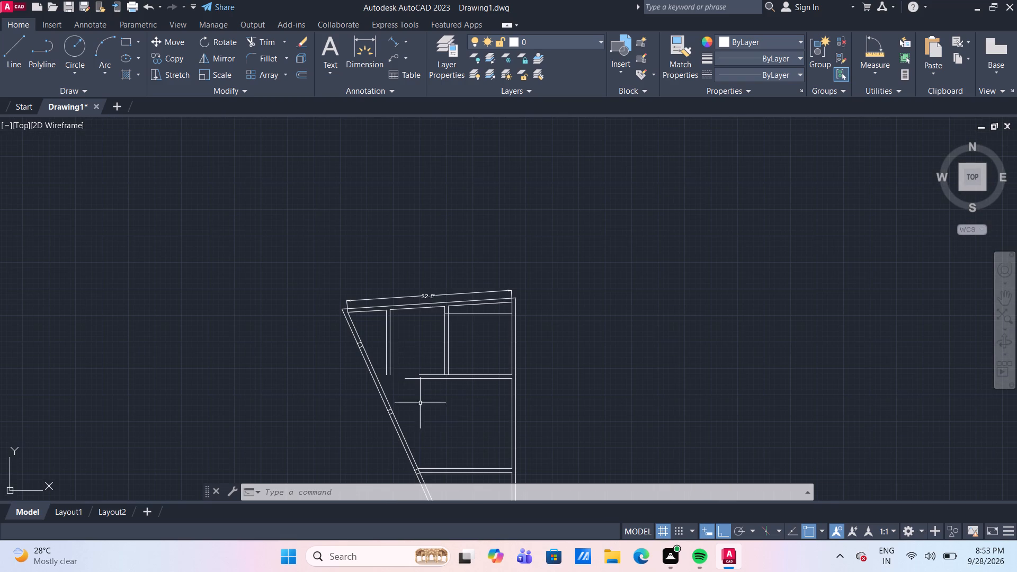
middle_click(386, 344)
middle_click_drag(480, 432, 463, 398)
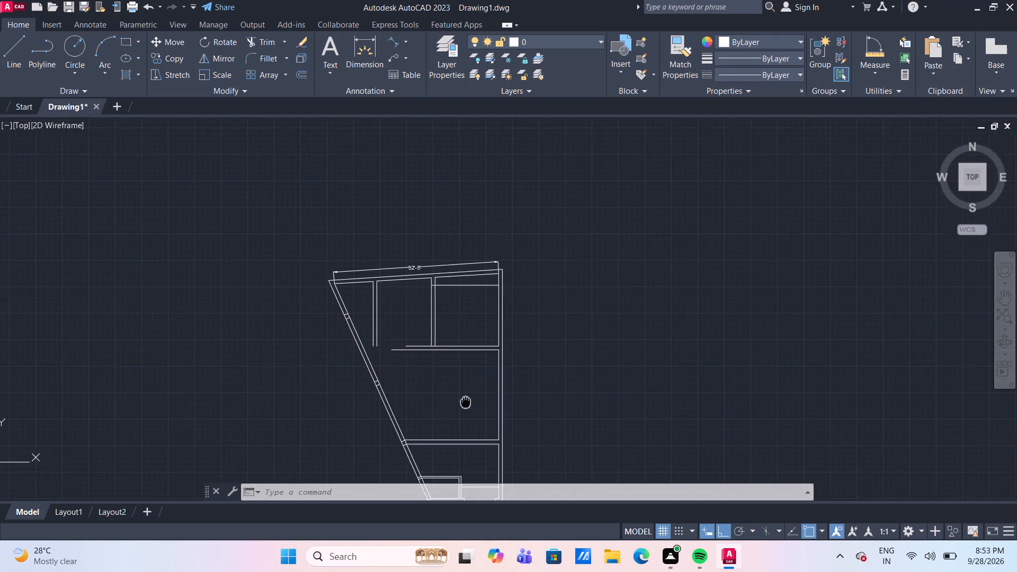
middle_click_drag(463, 398, 443, 373)
scroll(440, 369, "down", 2)
scroll(483, 424, "up", 2)
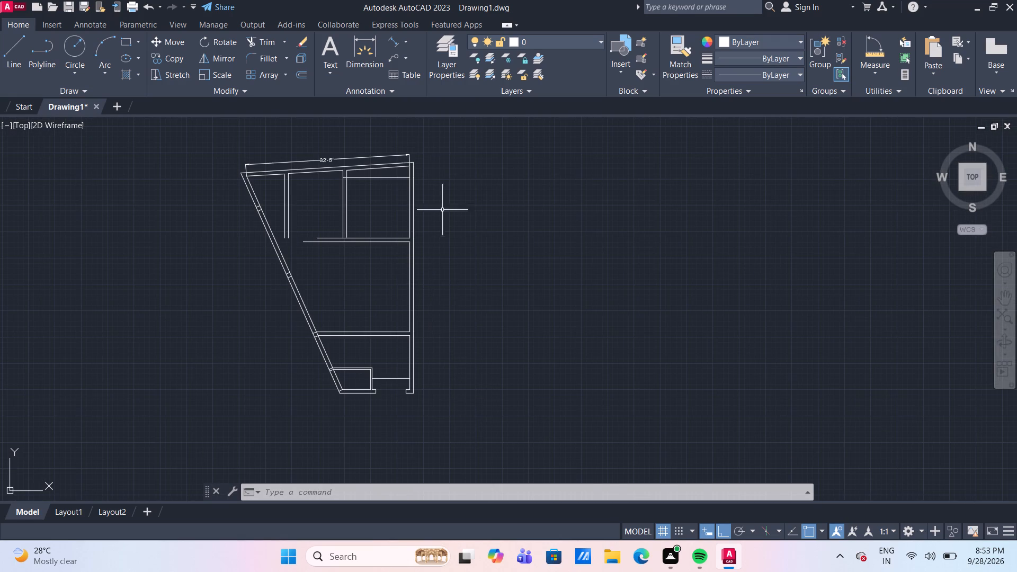
scroll(403, 175, "up", 2)
middle_click_drag(363, 296, 428, 308)
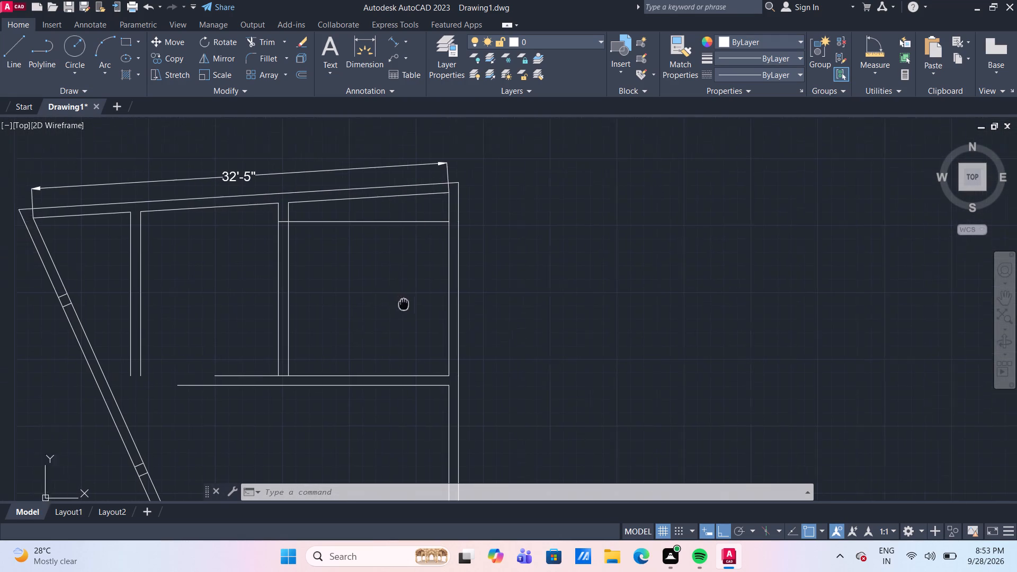
With ortho off, draw a 34' line from the top wall's right inner corner along its inner line, past the slanted wall.
middle_click_drag(428, 308, 450, 311)
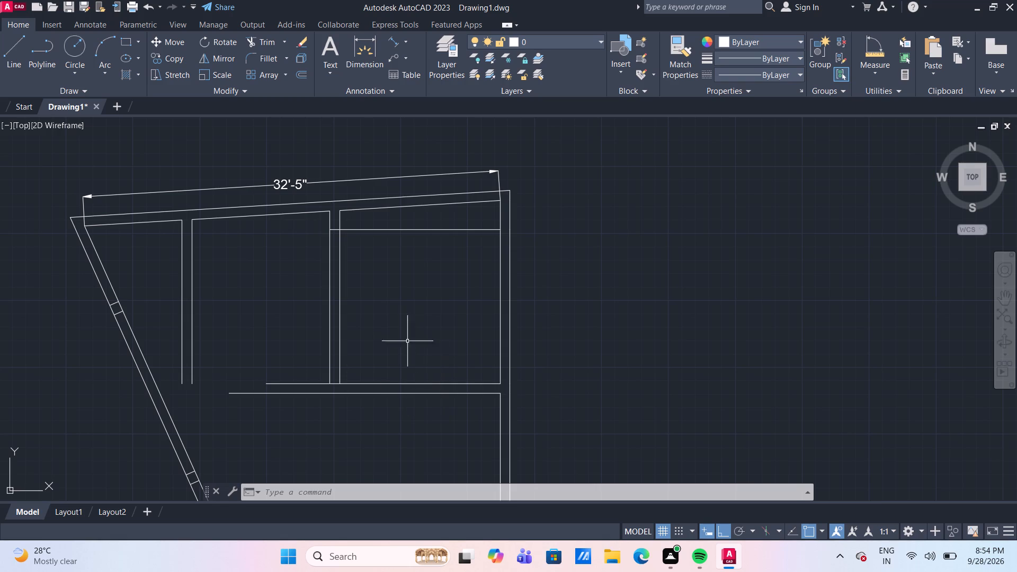
left_click(16, 50)
scroll(441, 196, "up", 2)
left_click(589, 207)
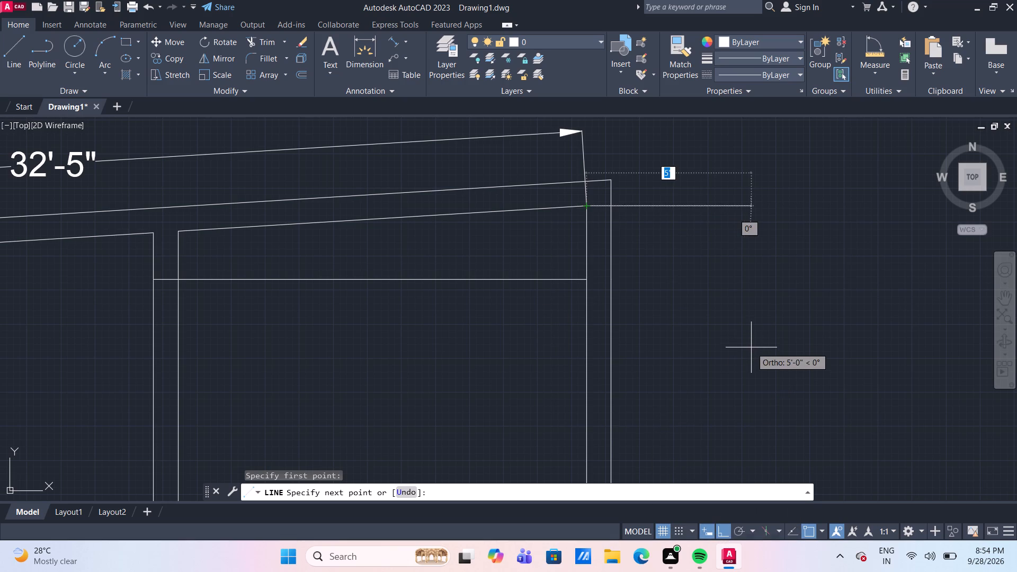
left_click(720, 535)
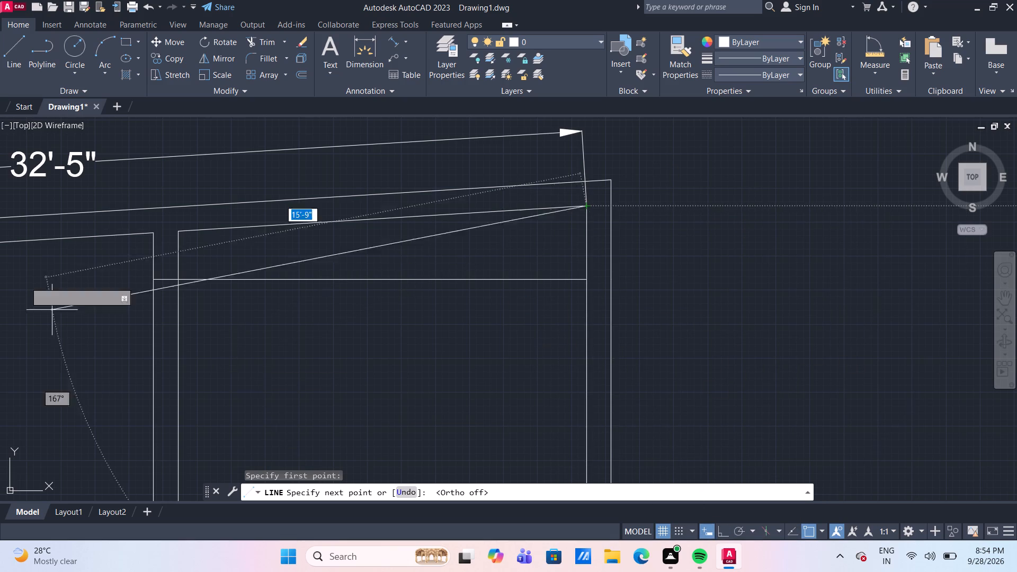
scroll(0, 213, "down", 2)
middle_click_drag(2, 224, 174, 222)
scroll(174, 222, "down", 2)
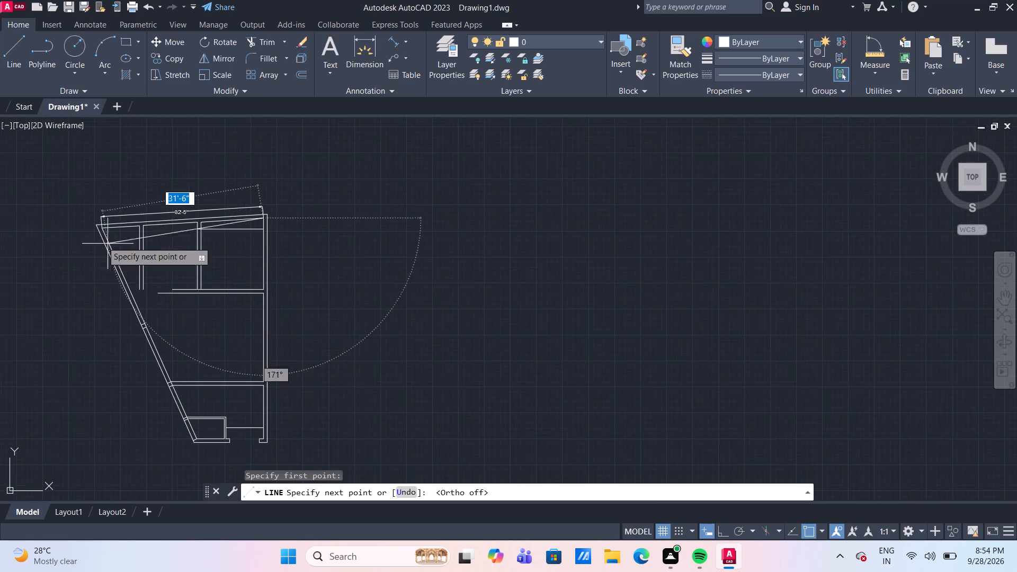
scroll(58, 224, "up", 5)
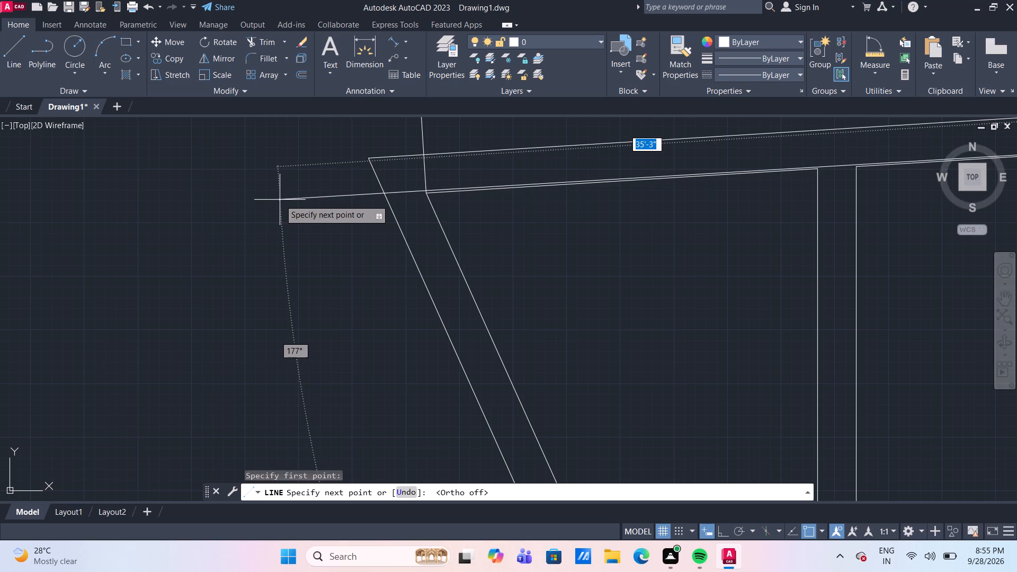
scroll(280, 200, "up", 2)
scroll(328, 208, "up", 2)
scroll(354, 217, "down", 3)
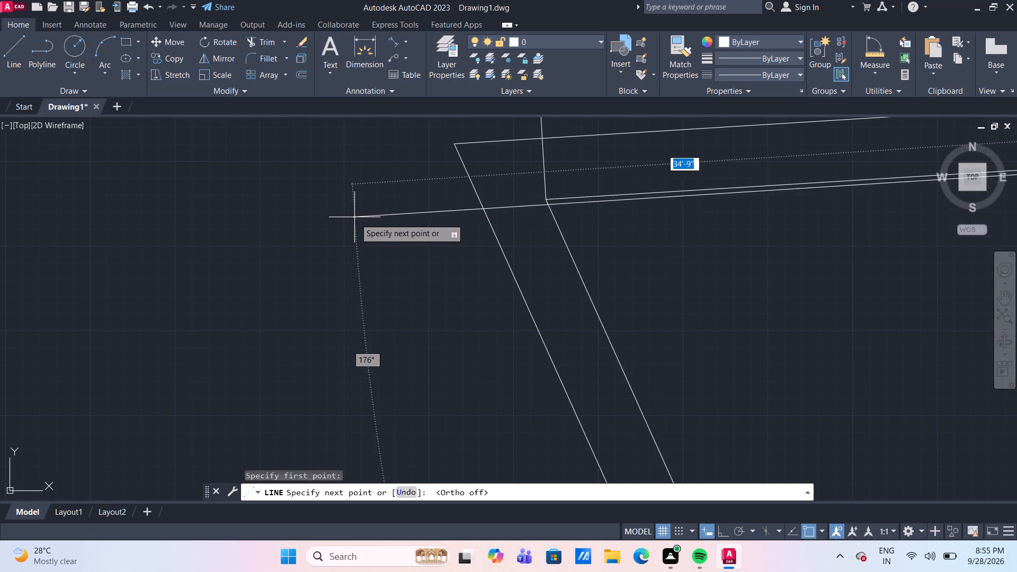
middle_click_drag(401, 208, 213, 244)
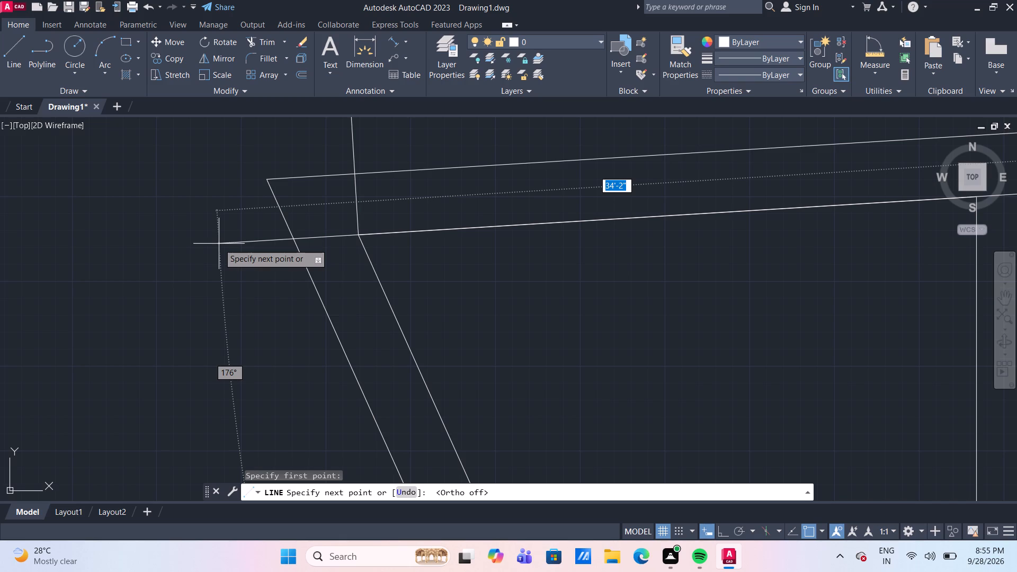
key("3")
key("4")
key("apostrophe")
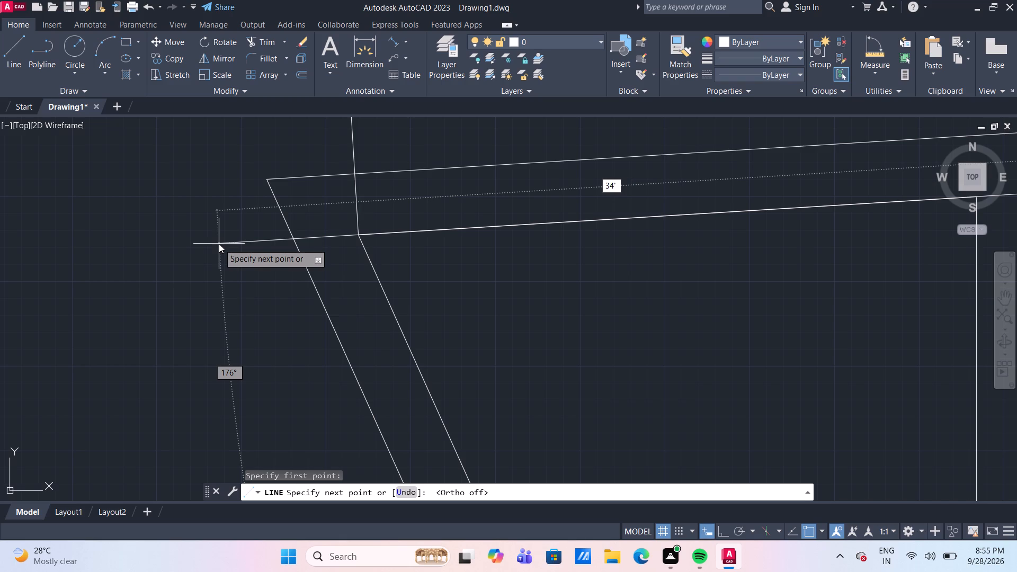
key("Return")
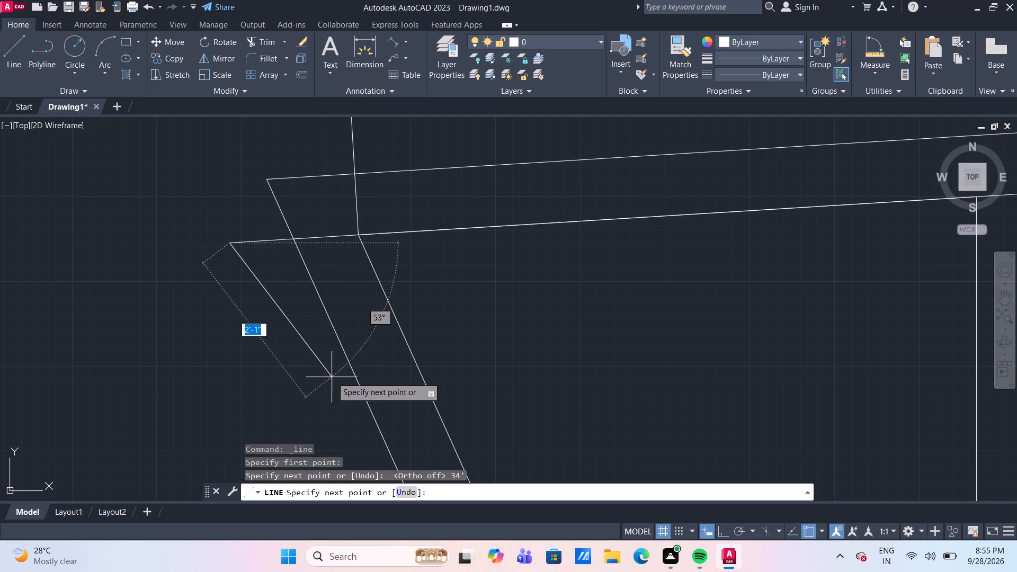
Continue the line from the 34' endpoint down to the inner corner where the slanted wall meets the bottom wall.
scroll(328, 390, "down", 1)
middle_click_drag(336, 411, 244, 317)
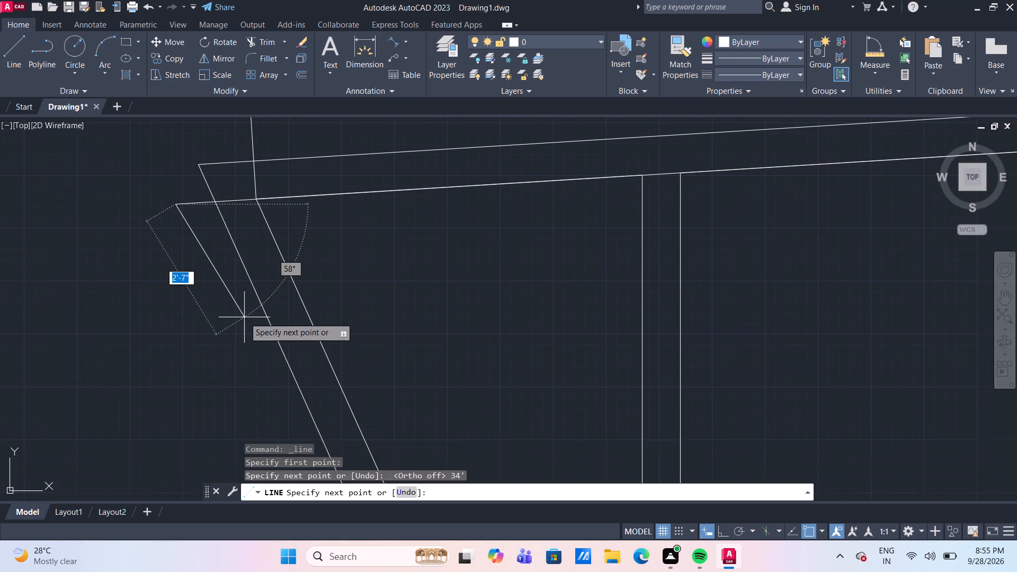
scroll(244, 317, "down", 3)
middle_click_drag(256, 365, 194, 205)
scroll(215, 336, "up", 1)
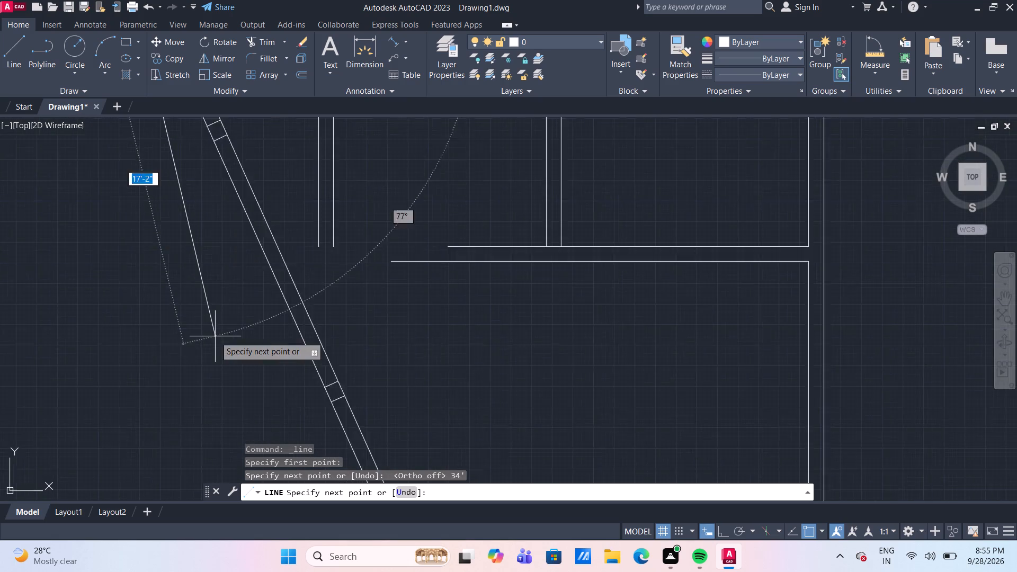
scroll(215, 336, "up", 1)
scroll(231, 358, "down", 5)
middle_click_drag(287, 396, 187, 223)
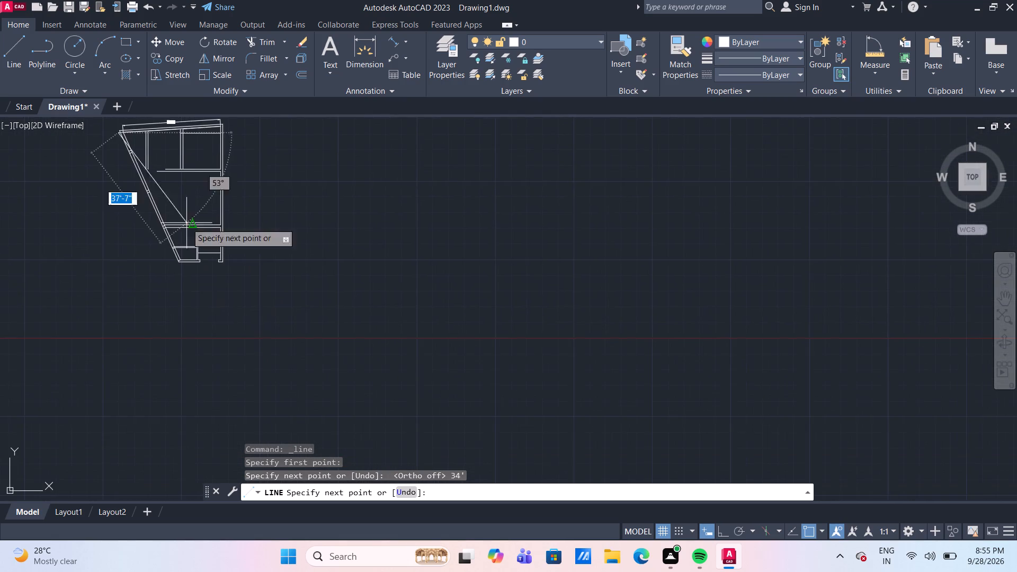
scroll(154, 285, "up", 4)
middle_click_drag(256, 225, 201, 443)
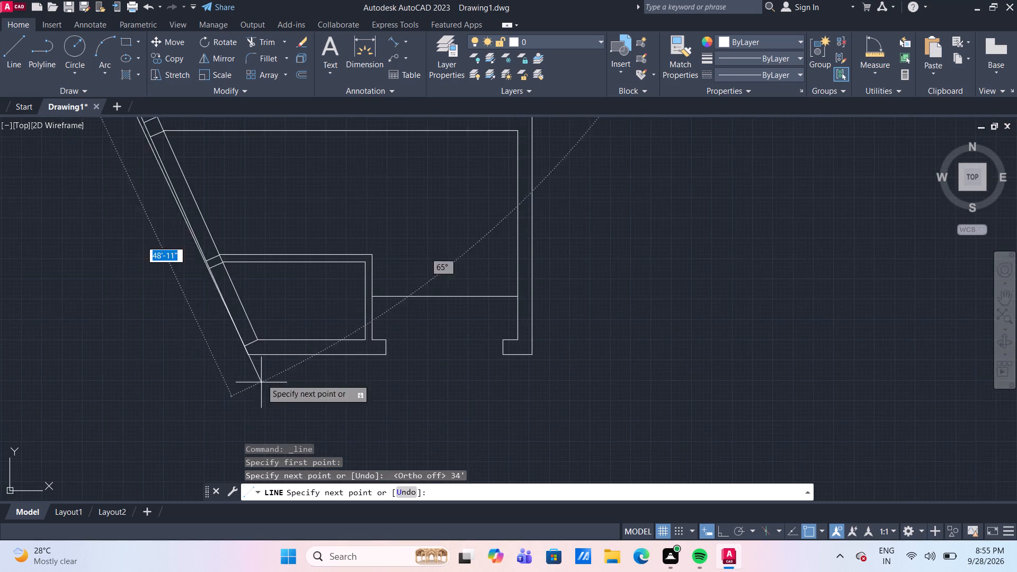
scroll(258, 356, "up", 3)
scroll(236, 284, "up", 2)
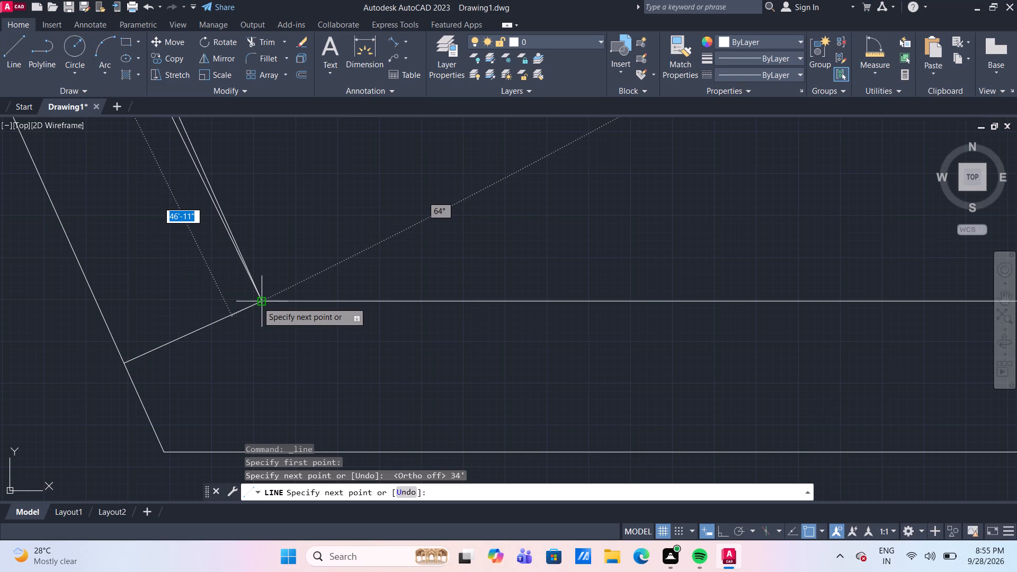
left_click(259, 302)
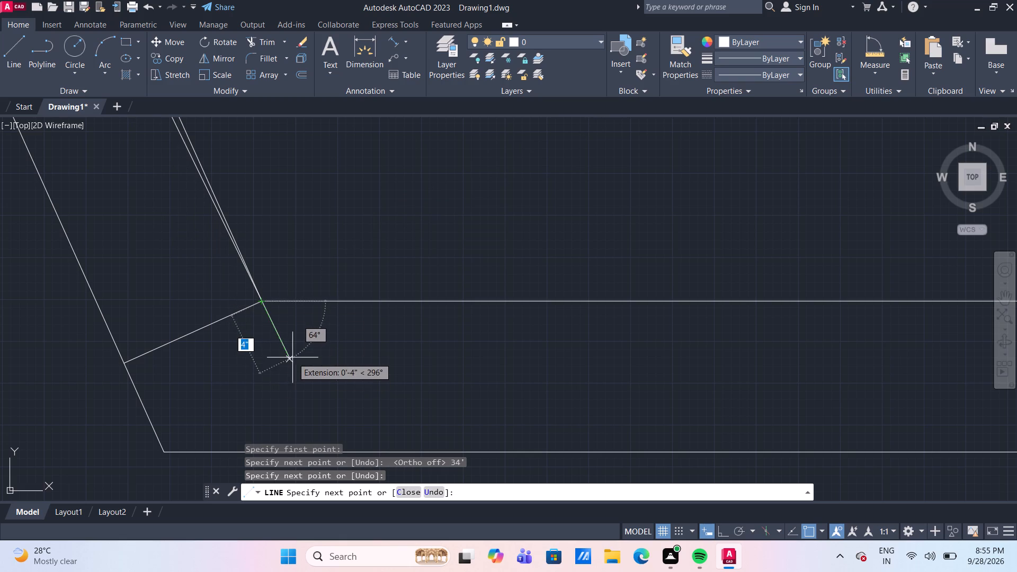
key("Escape")
Erase the slanted wall's original inner line, keeping the newly drawn one.
middle_click_drag(213, 306, 264, 357)
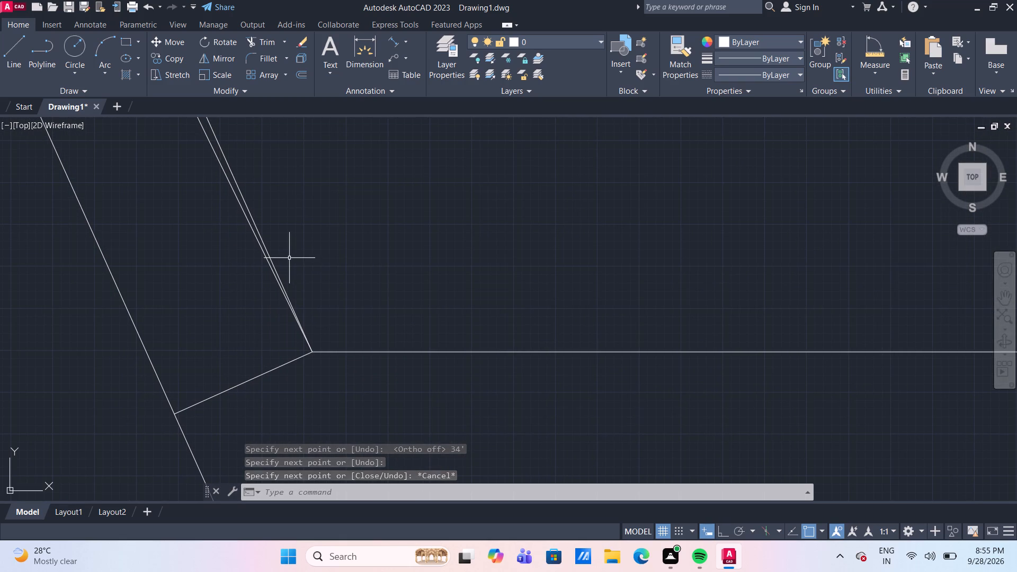
left_click(250, 215)
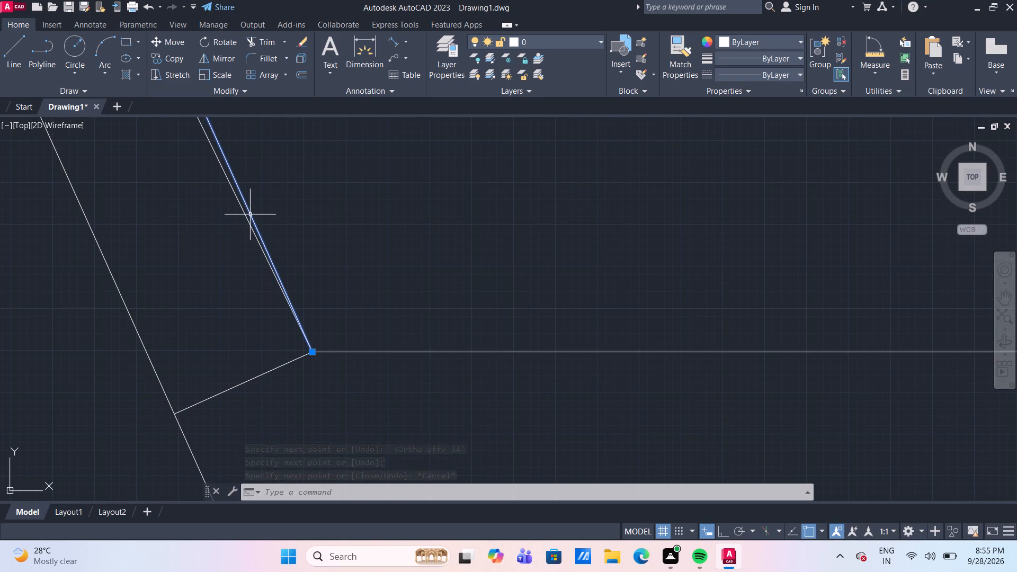
key("Delete")
Measure the angle between the short cross line at the bottom inner corner and the new slanted inner line.
scroll(323, 266, "down", 4)
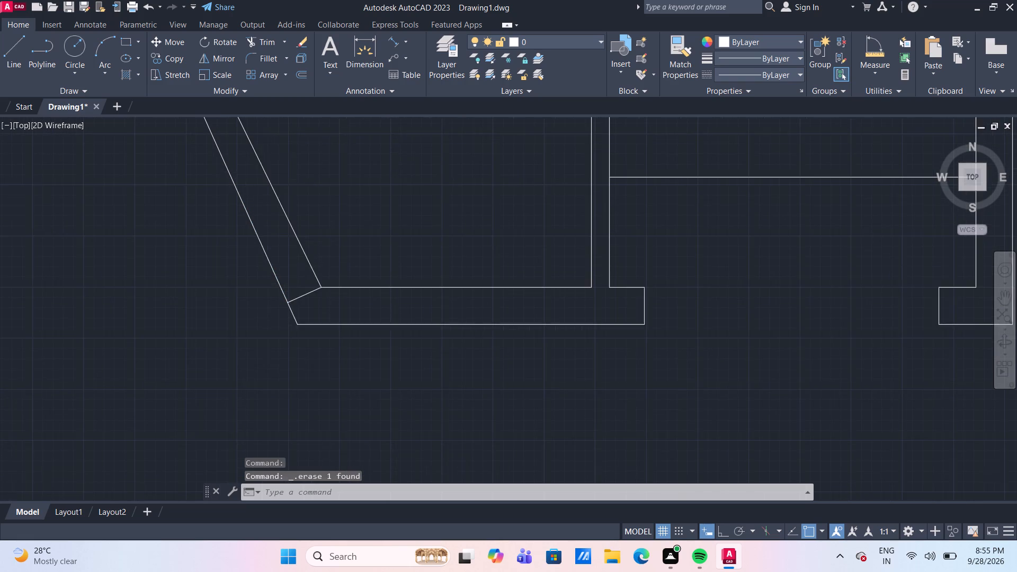
middle_click_drag(319, 203, 336, 243)
scroll(279, 231, "up", 2)
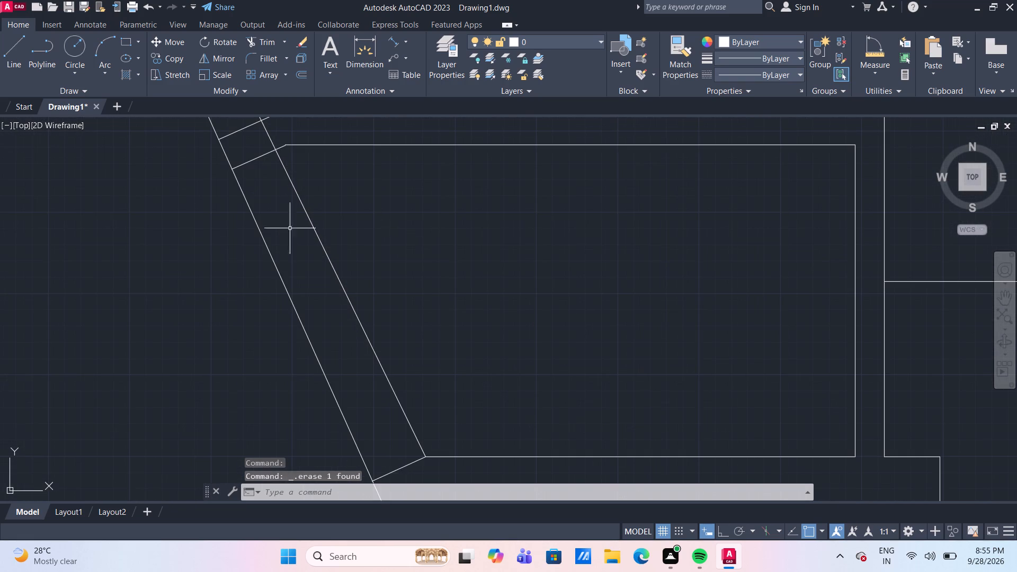
scroll(313, 238, "down", 1)
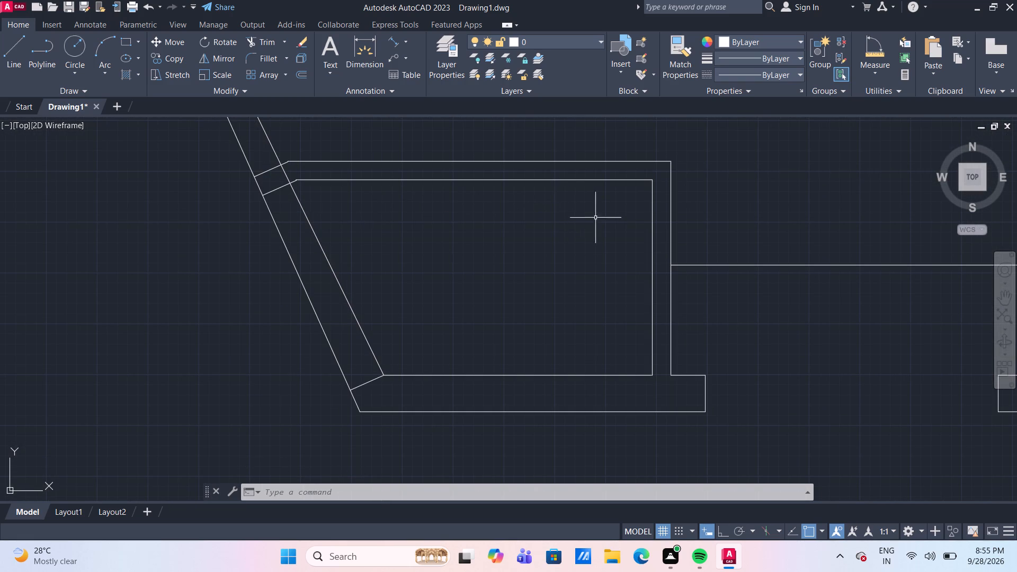
left_click(870, 50)
scroll(419, 379, "up", 1)
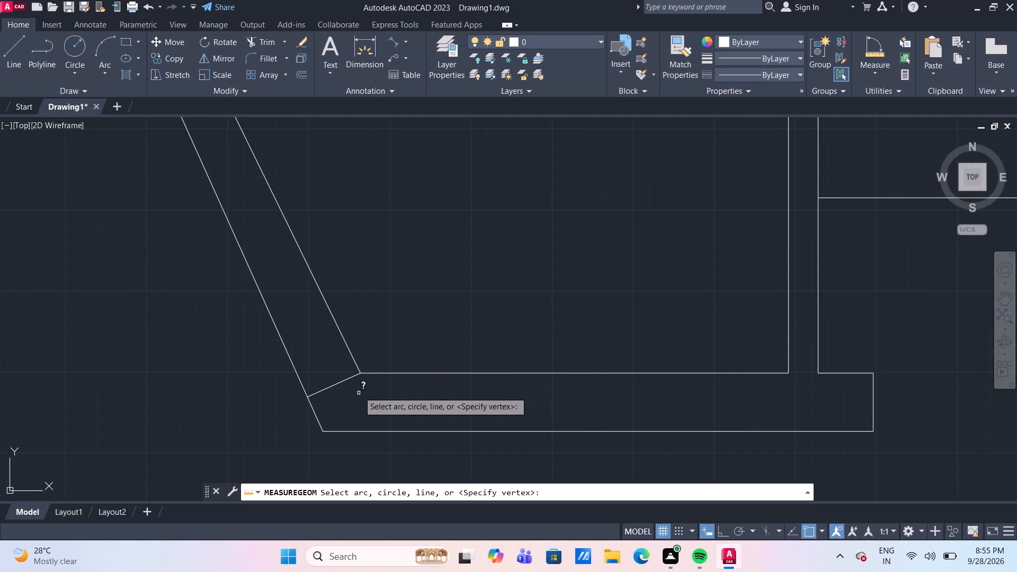
scroll(349, 383, "up", 2)
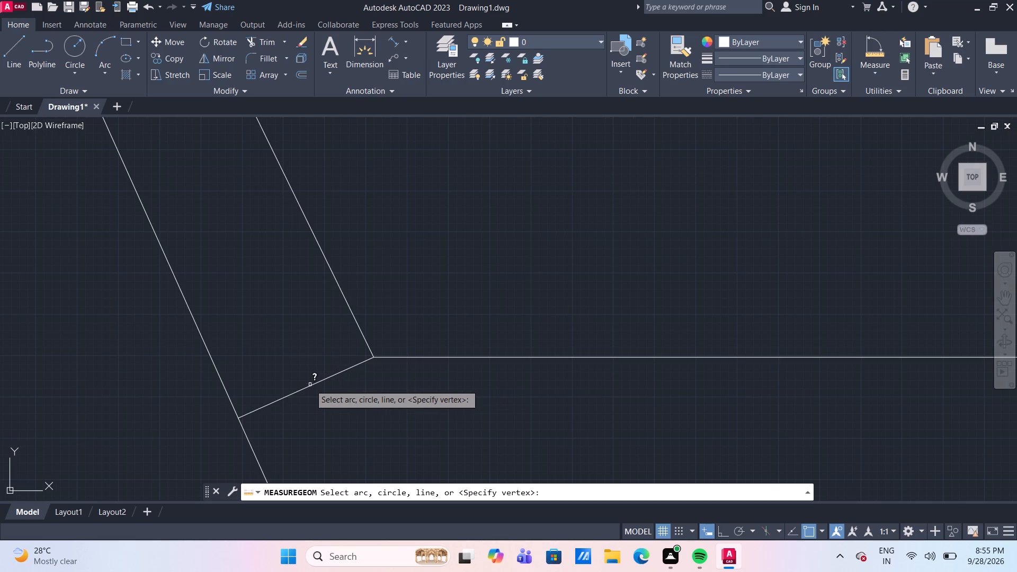
left_click(310, 385)
left_click(341, 292)
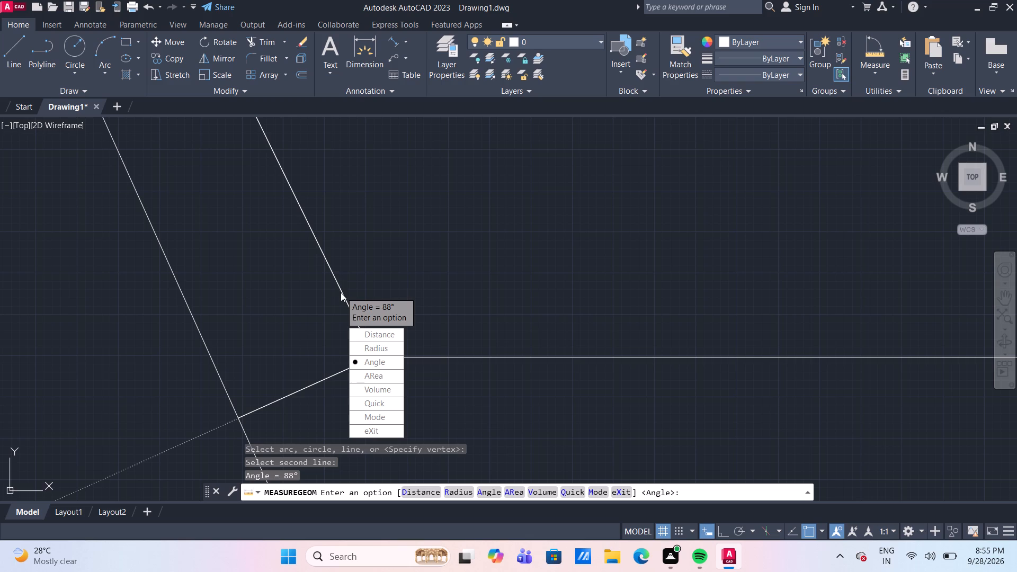
key("Escape")
Erase the short cross line joining the slanted wall's two faces at the bottom inner corner.
left_click(333, 378)
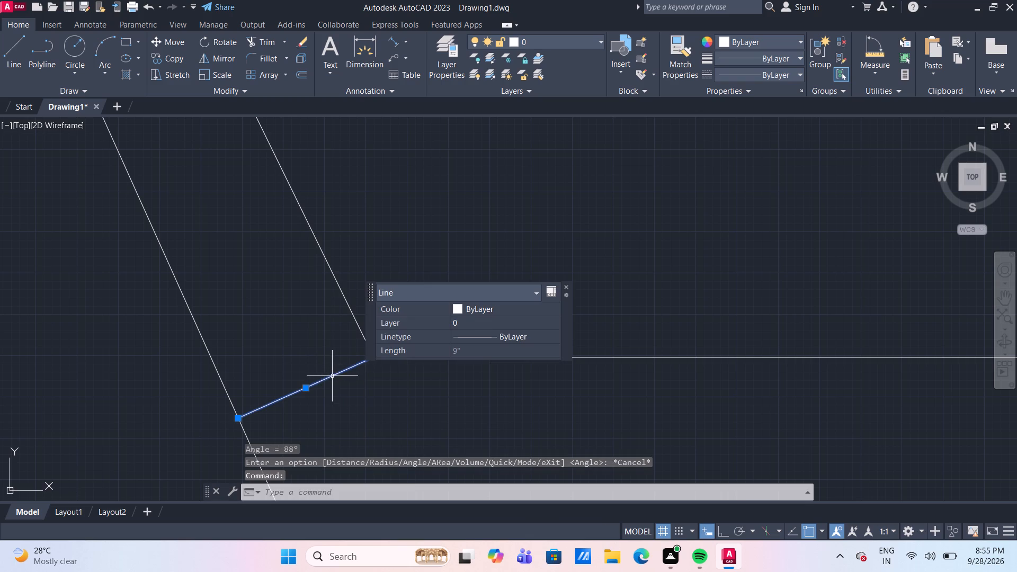
key("Delete")
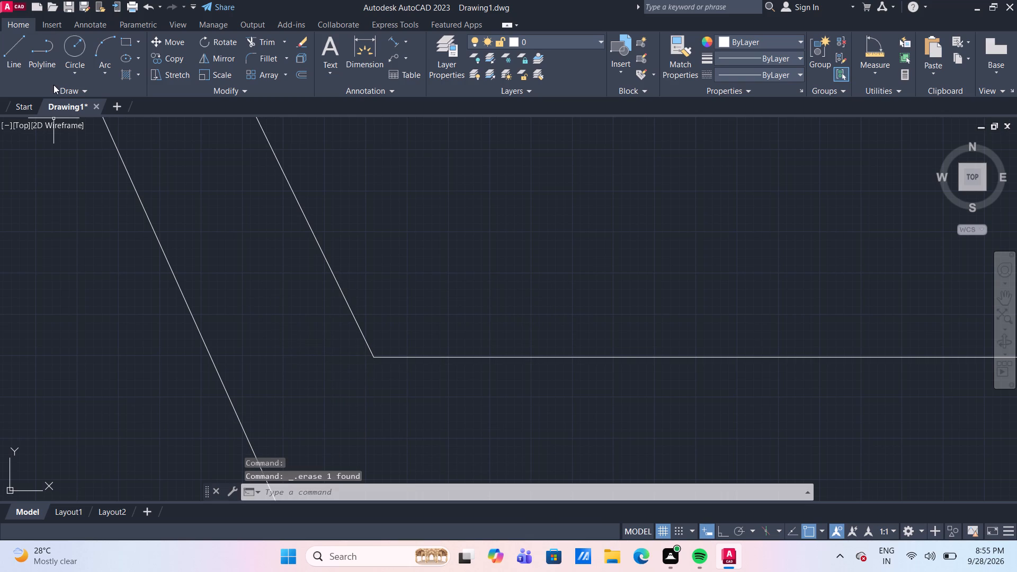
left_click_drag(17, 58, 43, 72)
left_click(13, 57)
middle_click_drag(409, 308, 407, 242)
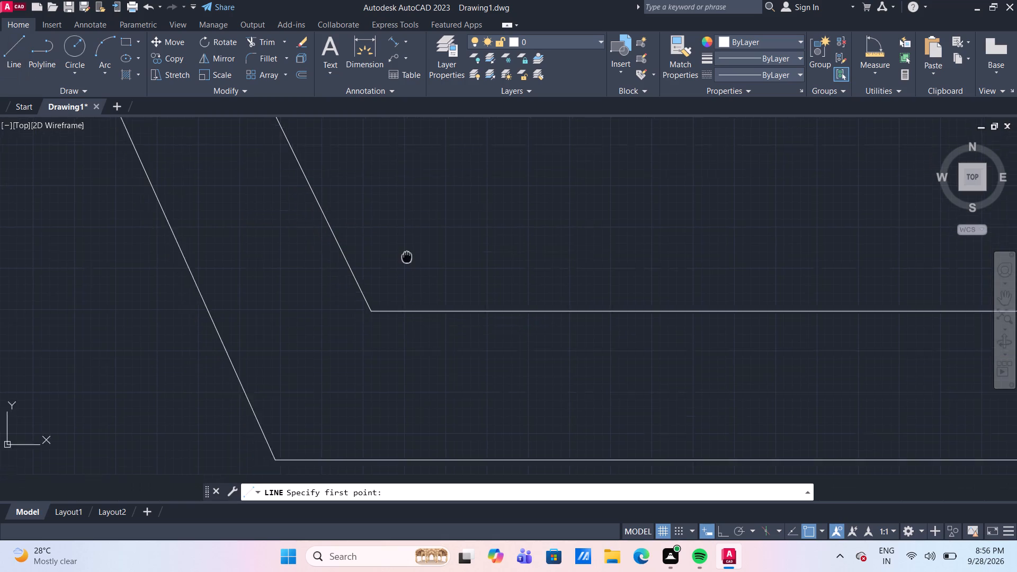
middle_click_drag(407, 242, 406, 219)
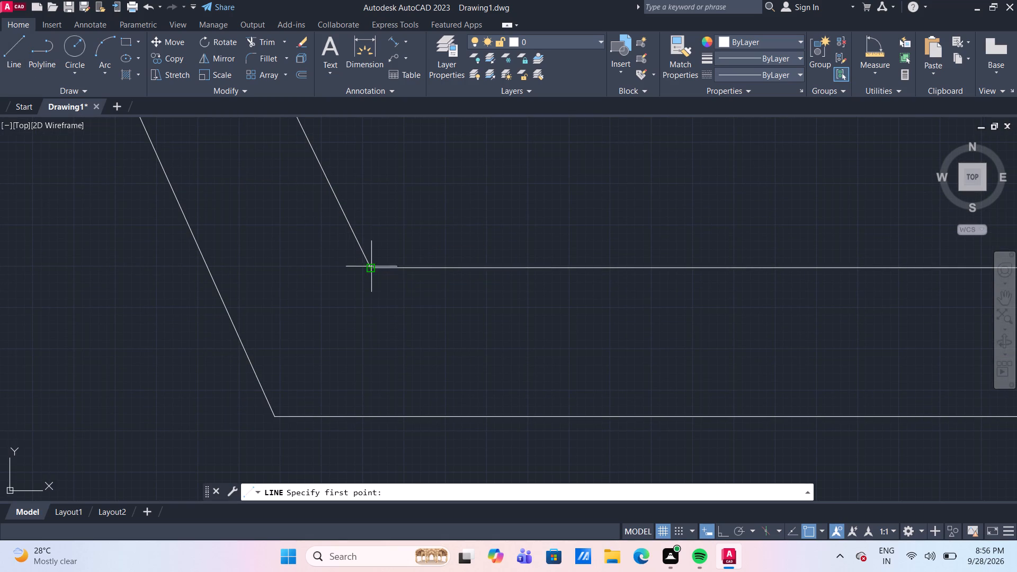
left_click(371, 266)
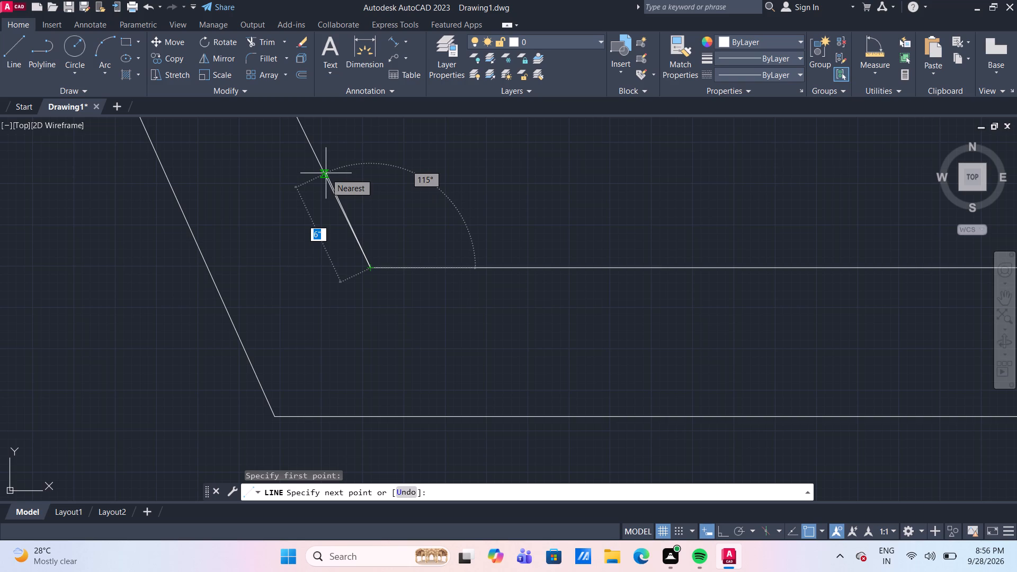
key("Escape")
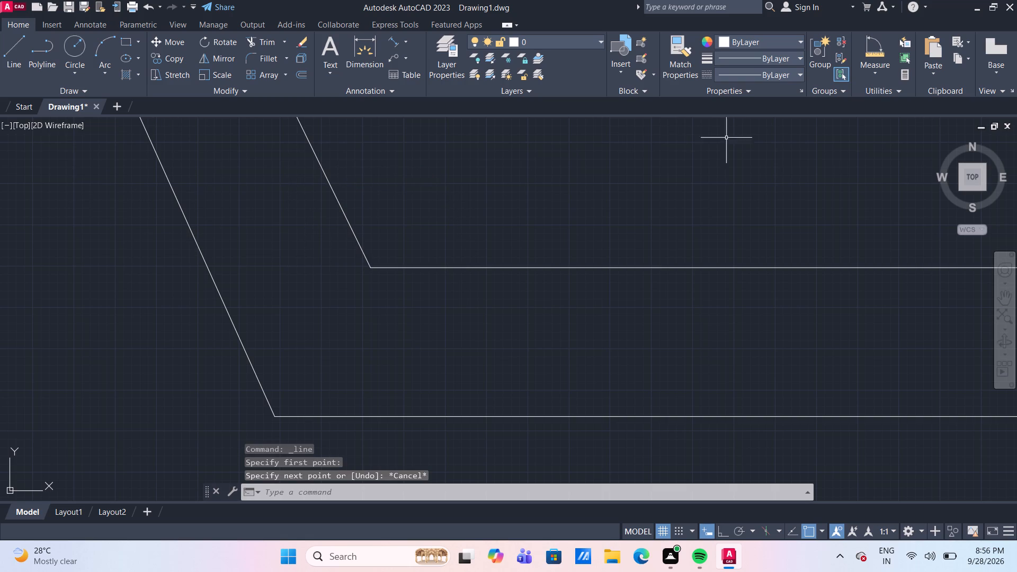
Measure the angle between the bottom wall's inner line and the new slanted inner line.
left_click(876, 43)
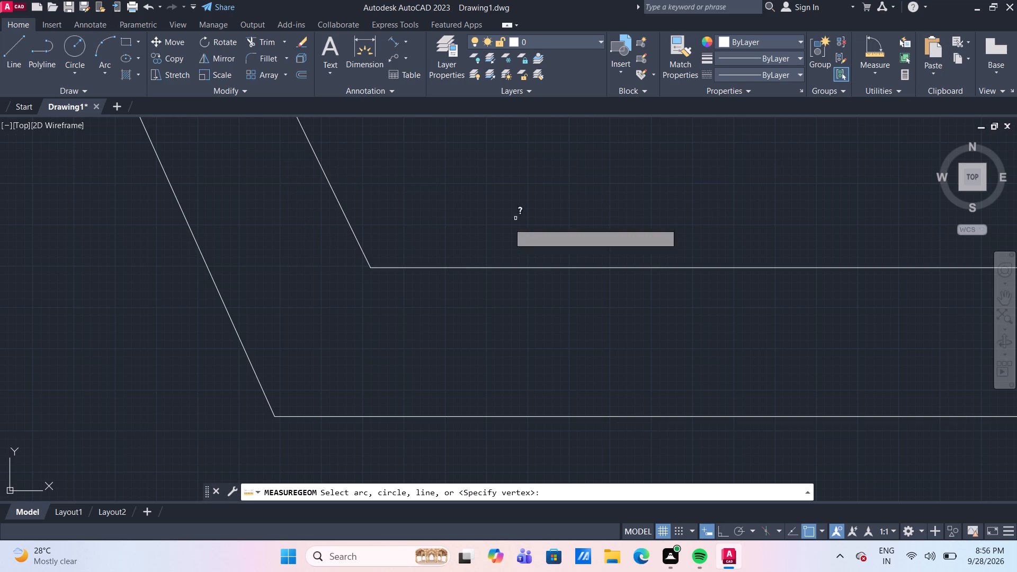
left_click(437, 268)
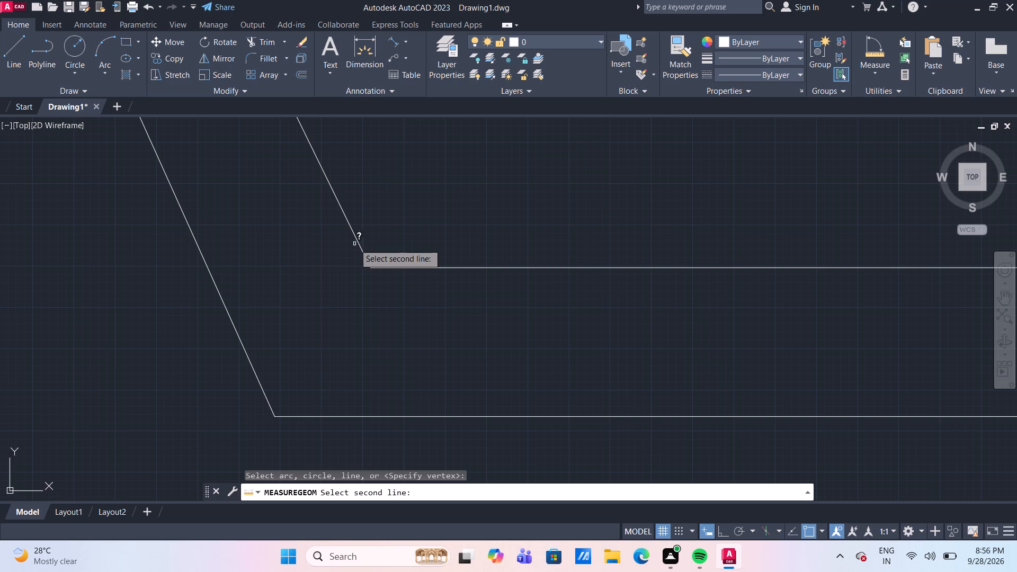
left_click(356, 240)
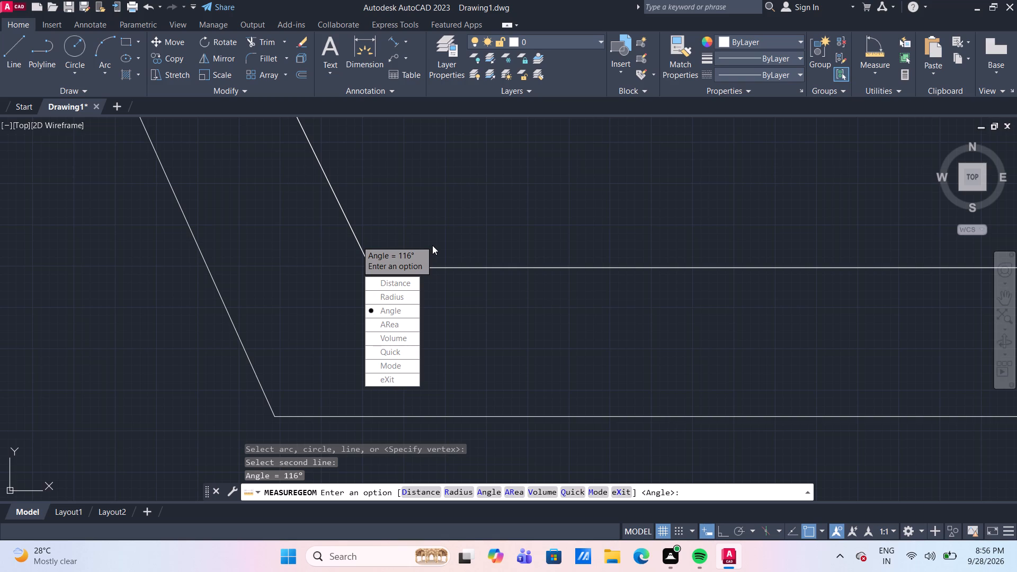
key("Escape")
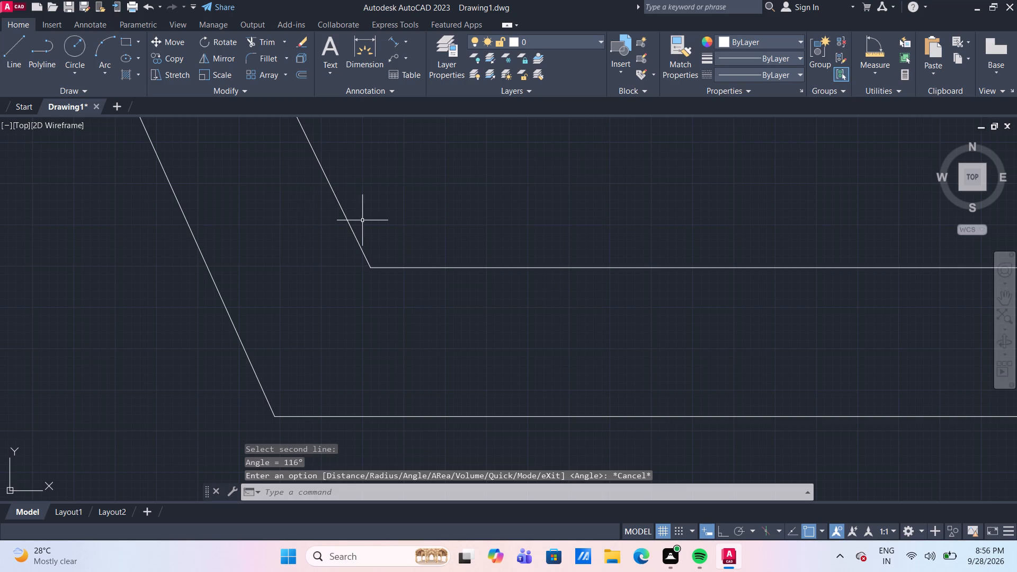
Draw a line about 10" long from the bottom inner corner, perpendicular to the slanted inner line, crossing the slanted wall's outer line.
left_click_drag(15, 54, 20, 59)
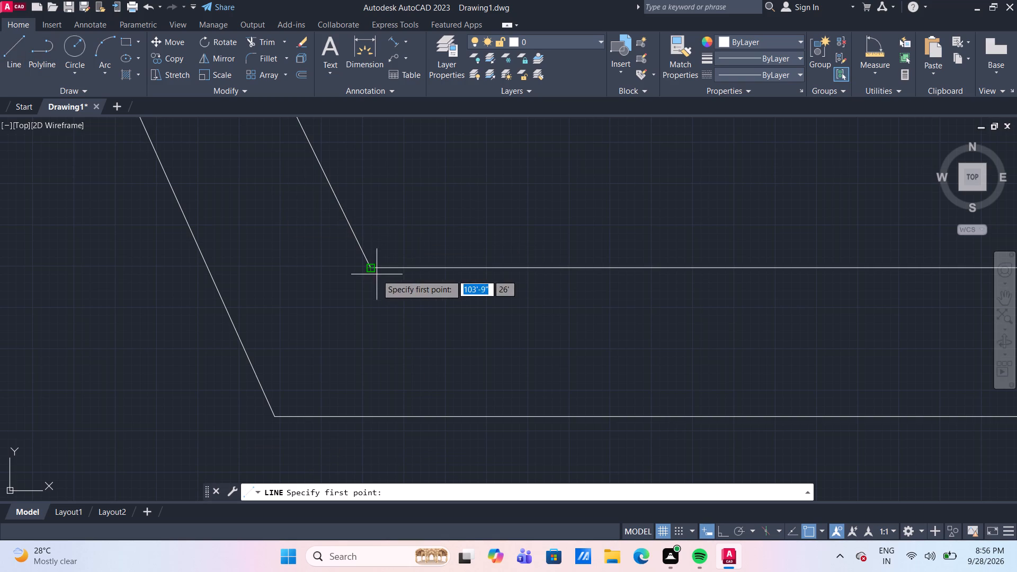
left_click_drag(371, 266, 370, 271)
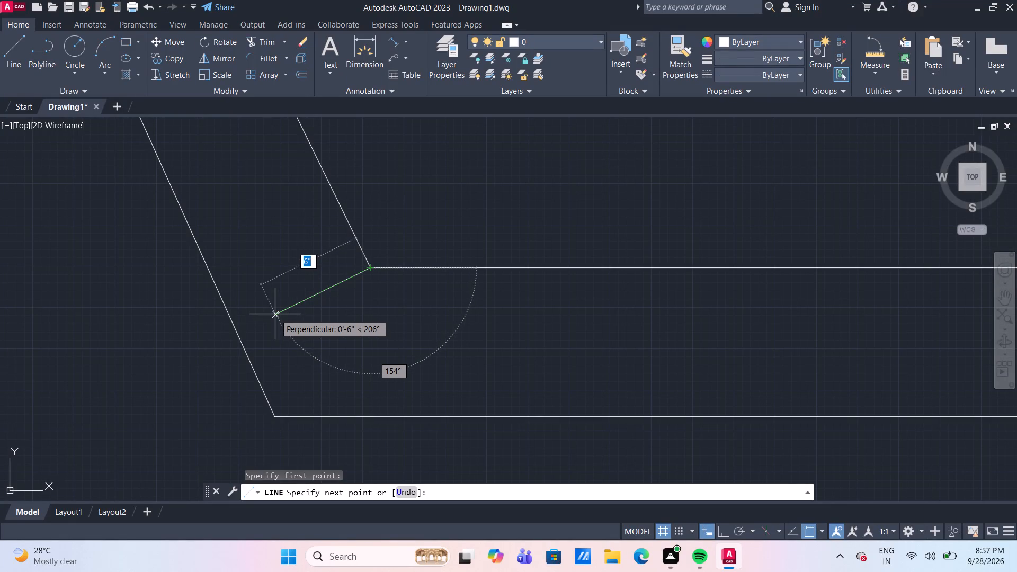
left_click(218, 338)
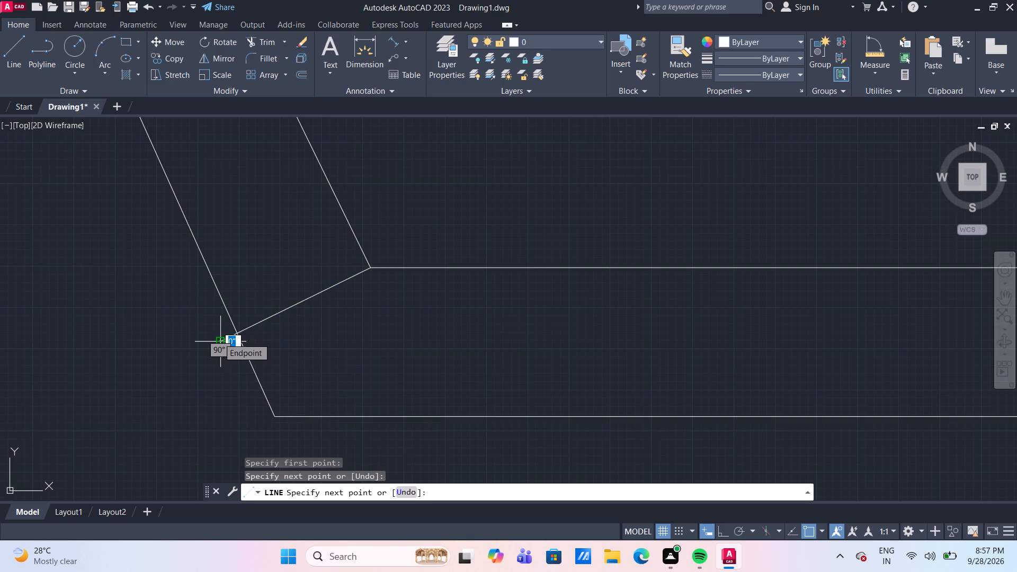
key("Return")
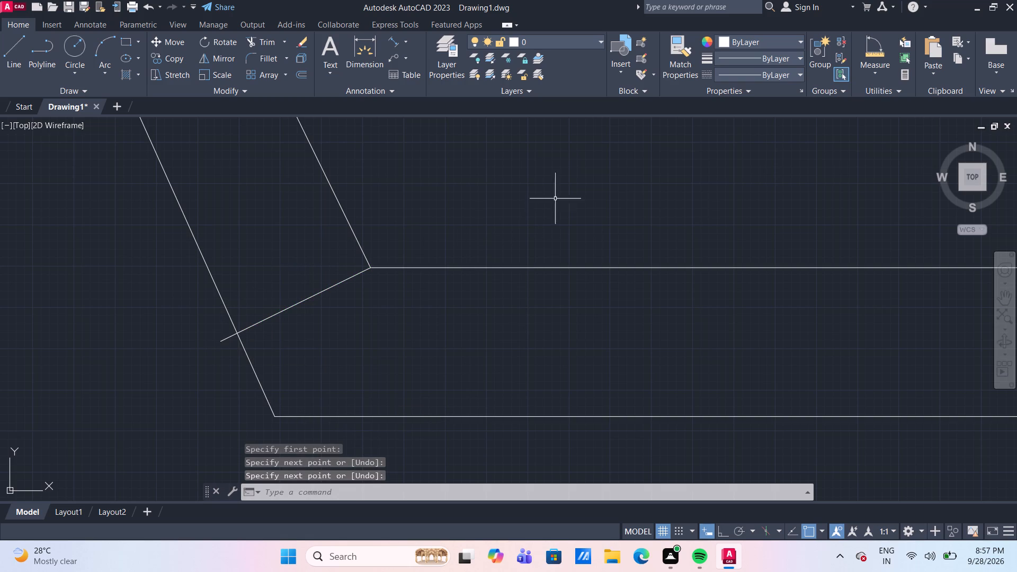
Measure the angle between the slanted wall's inner line and the new perpendicular cross line.
left_click(874, 48)
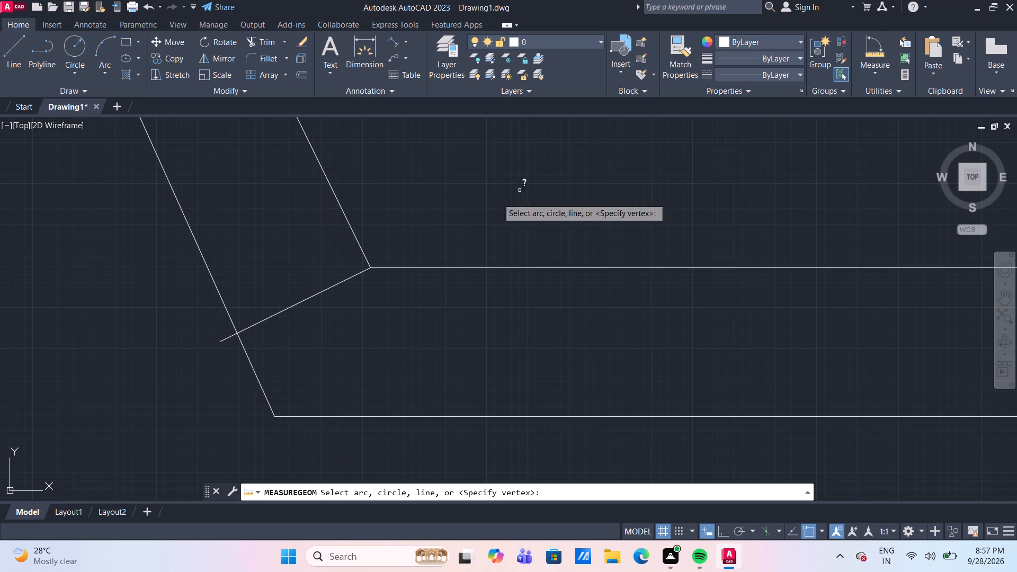
left_click(338, 205)
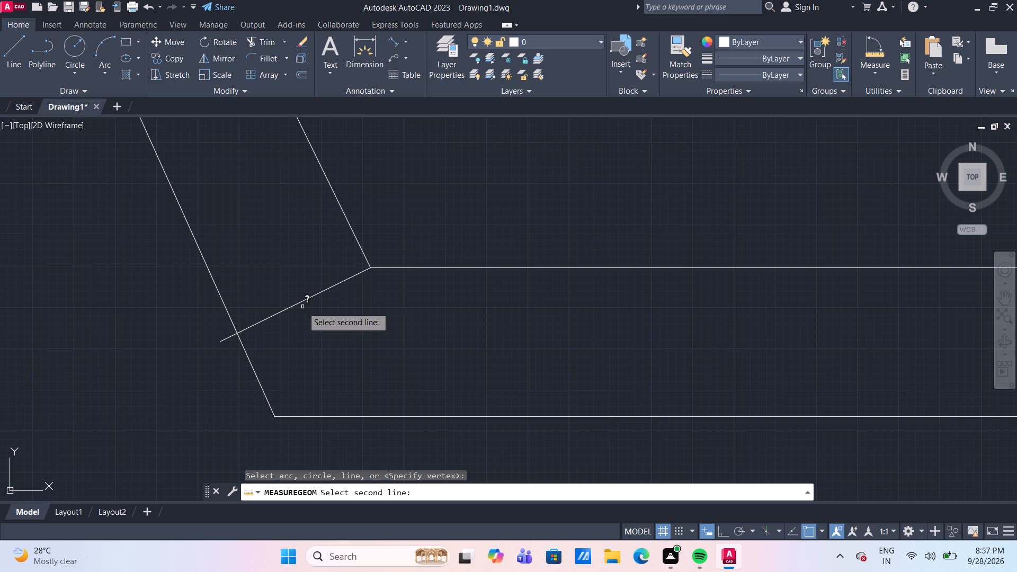
left_click(301, 302)
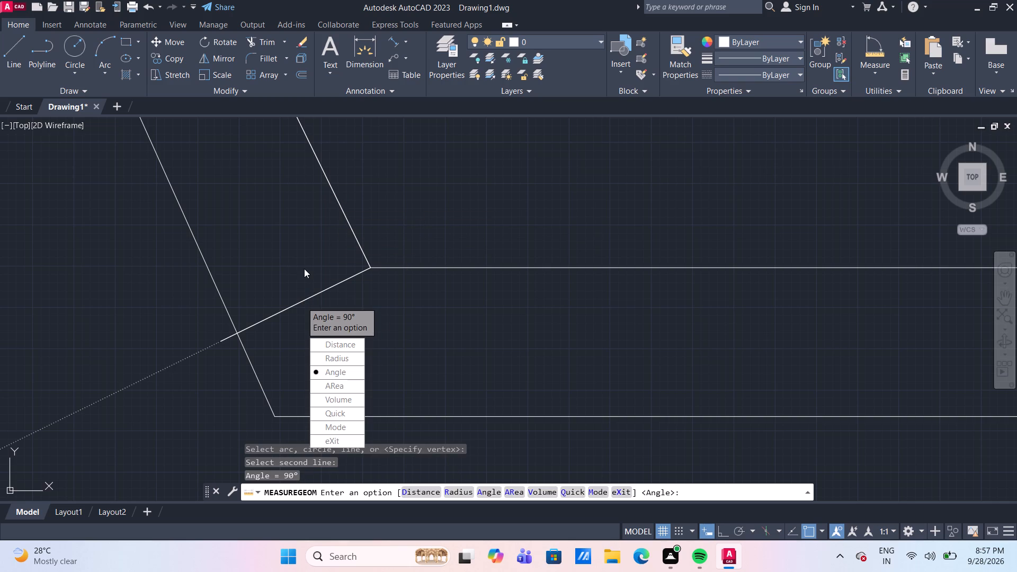
key("Escape")
Erase the two short cross lines in the slanted wall at the ends of the horizontal partition lines.
scroll(355, 298, "down", 2)
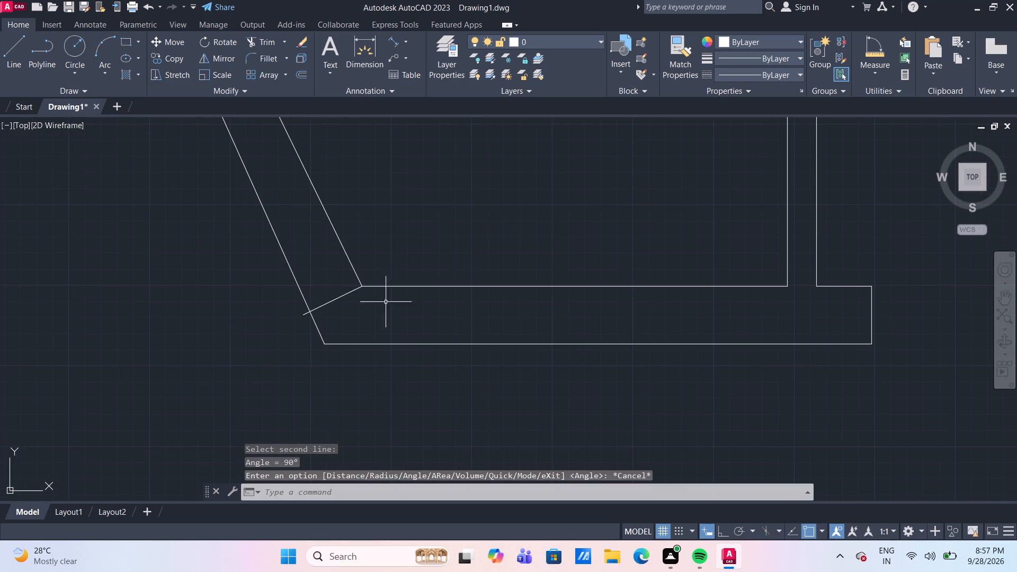
middle_click_drag(423, 234, 469, 299)
scroll(469, 299, "down", 2)
middle_click_drag(434, 246, 450, 252)
scroll(380, 215, "up", 3)
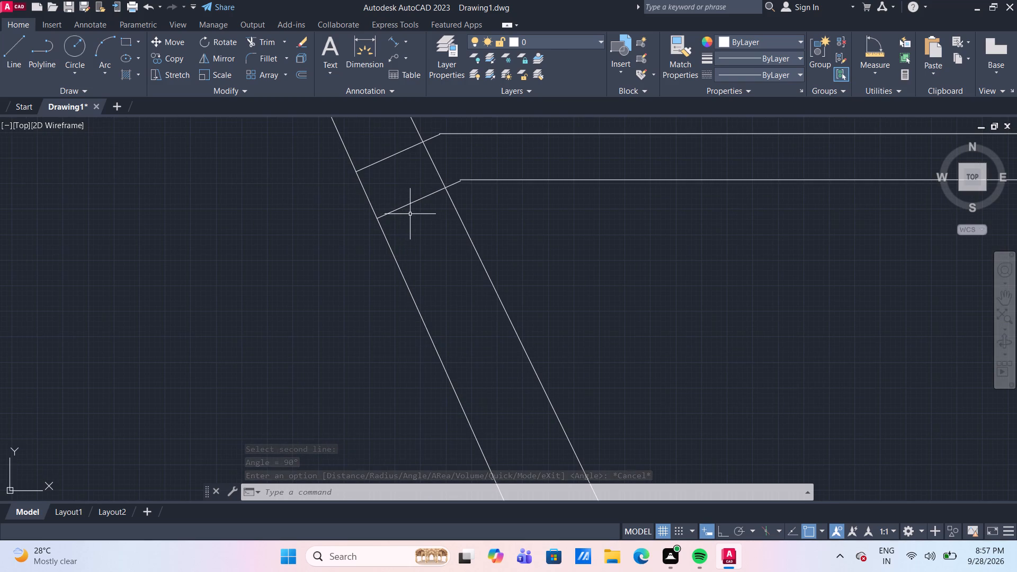
left_click_drag(423, 223, 416, 211)
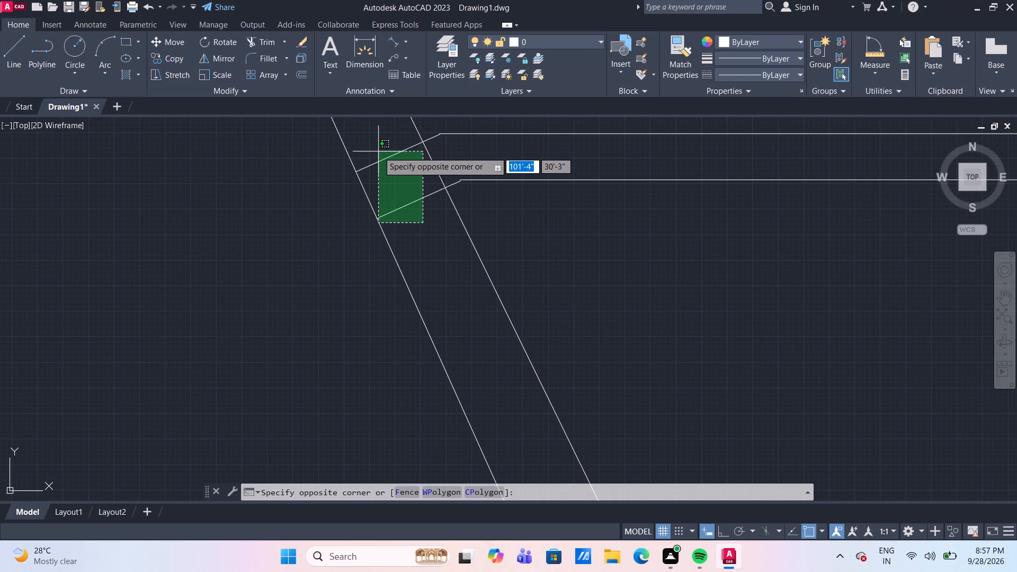
left_click(386, 153)
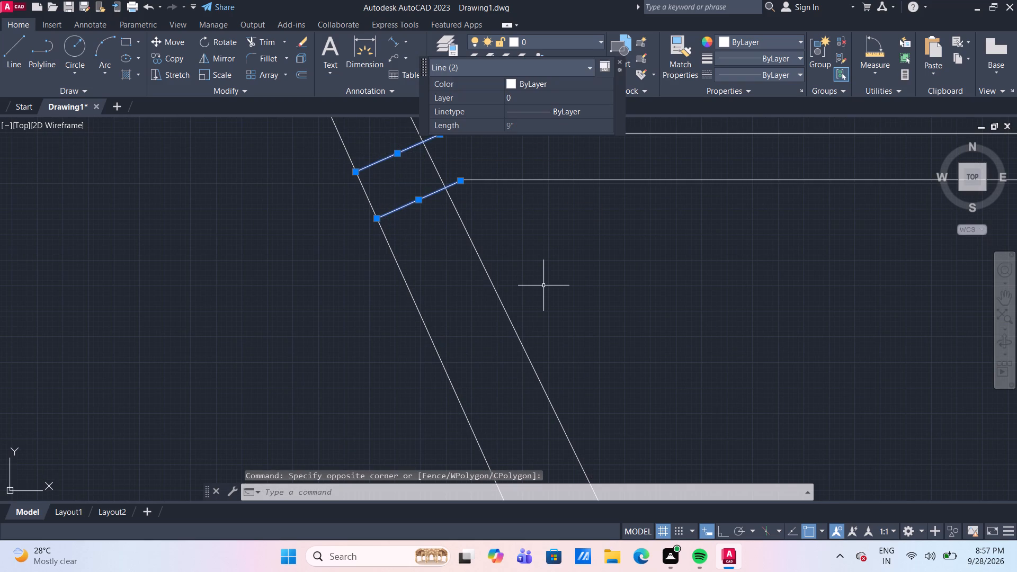
key("Delete")
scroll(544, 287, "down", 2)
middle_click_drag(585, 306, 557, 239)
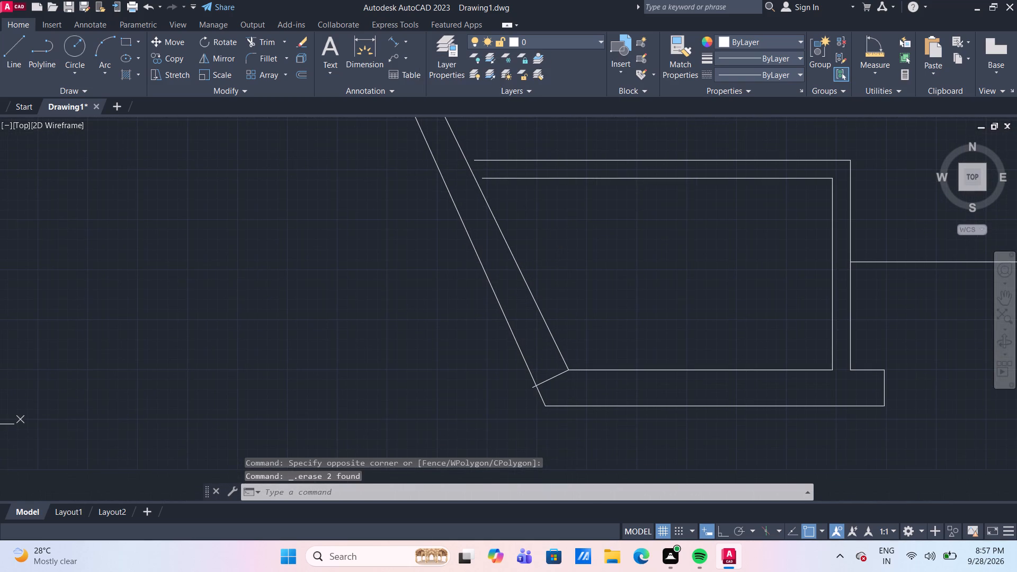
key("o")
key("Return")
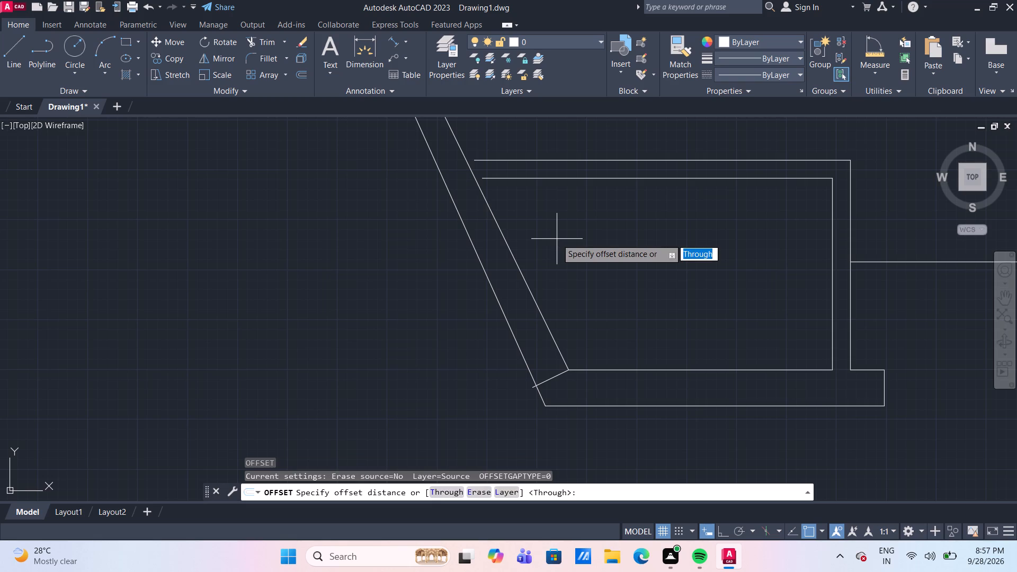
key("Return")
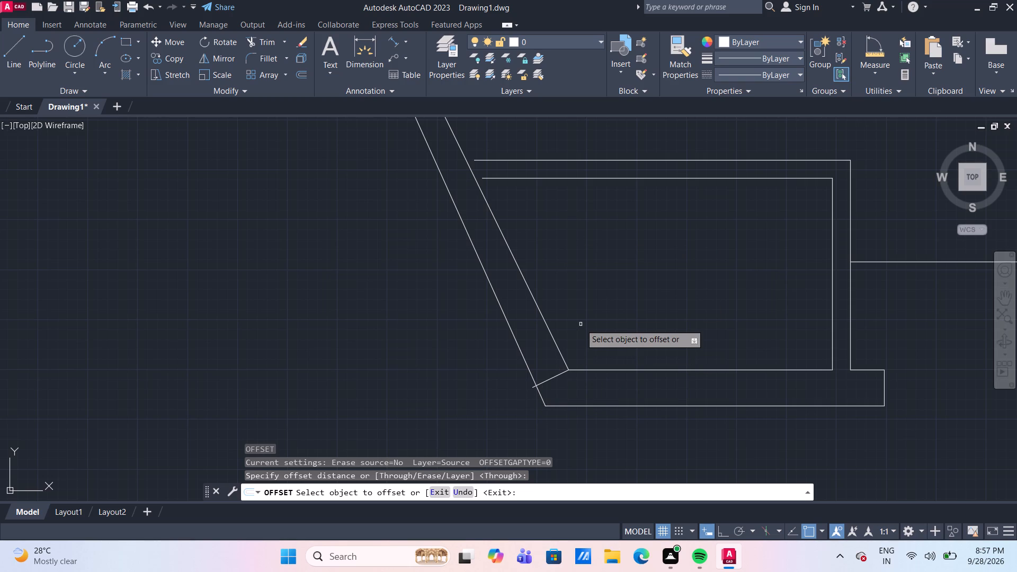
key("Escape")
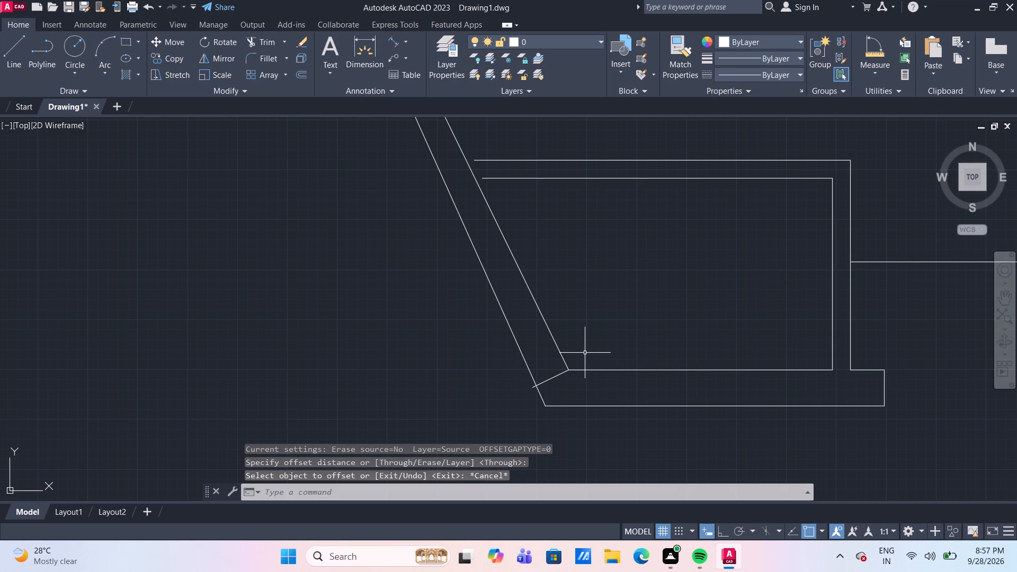
Trim the bottom cross line's overhang beyond the slanted wall's outer line.
type("TR")
key("Return")
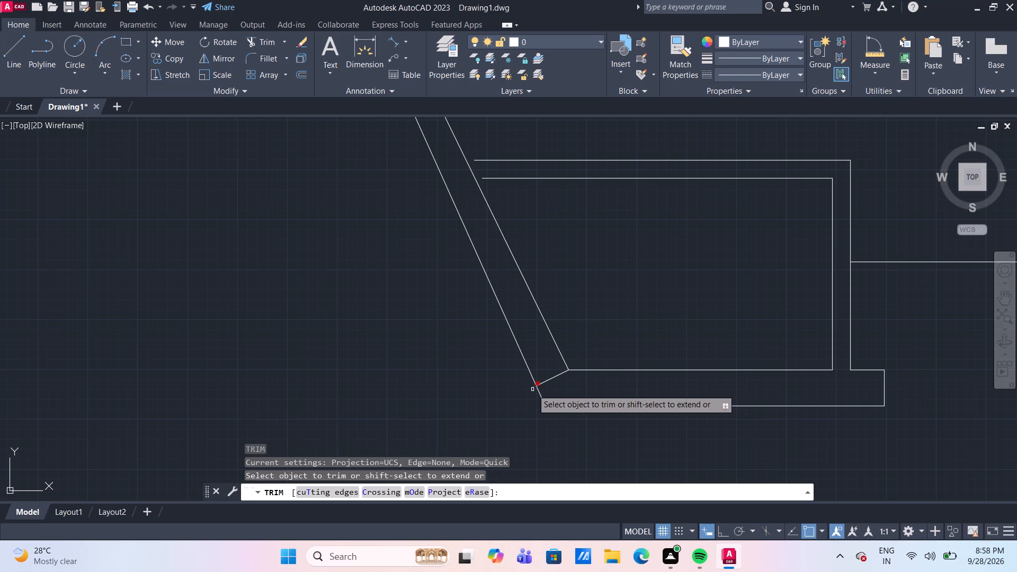
left_click(532, 389)
key("Escape")
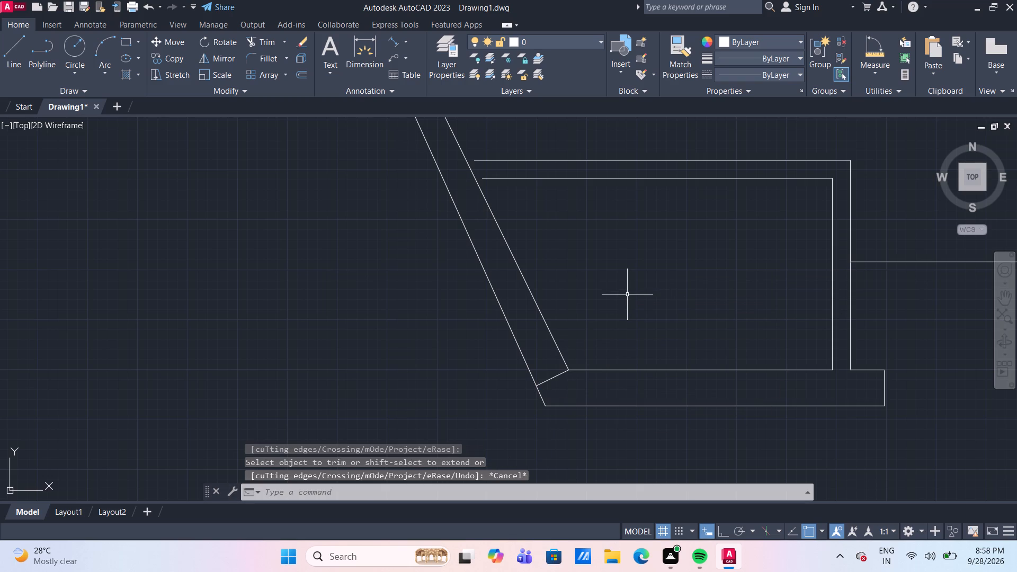
Offset the bottom cross line 4'4.5" upward along the slanted wall.
key("o")
key("Return")
key("Return")
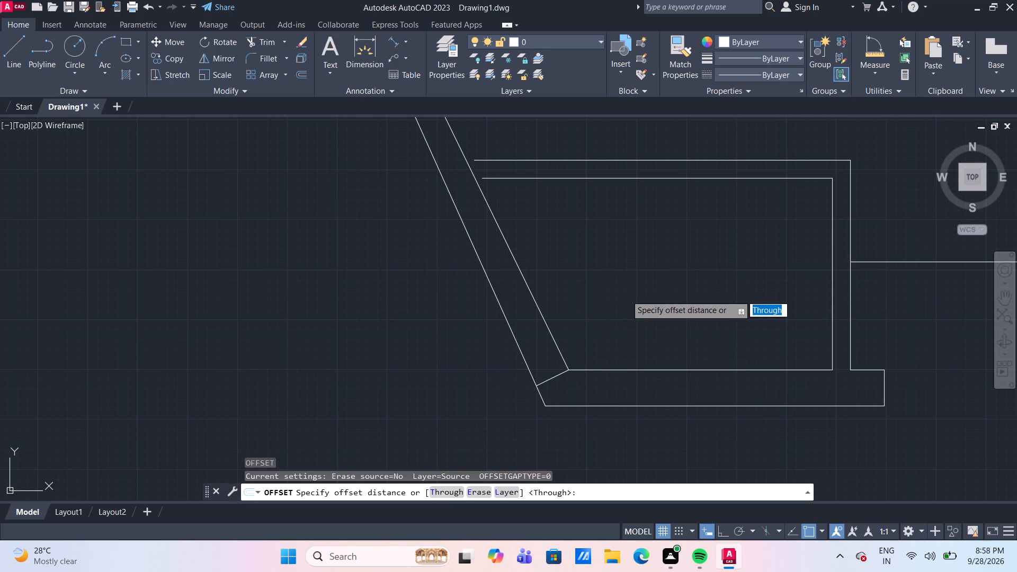
left_click(557, 377)
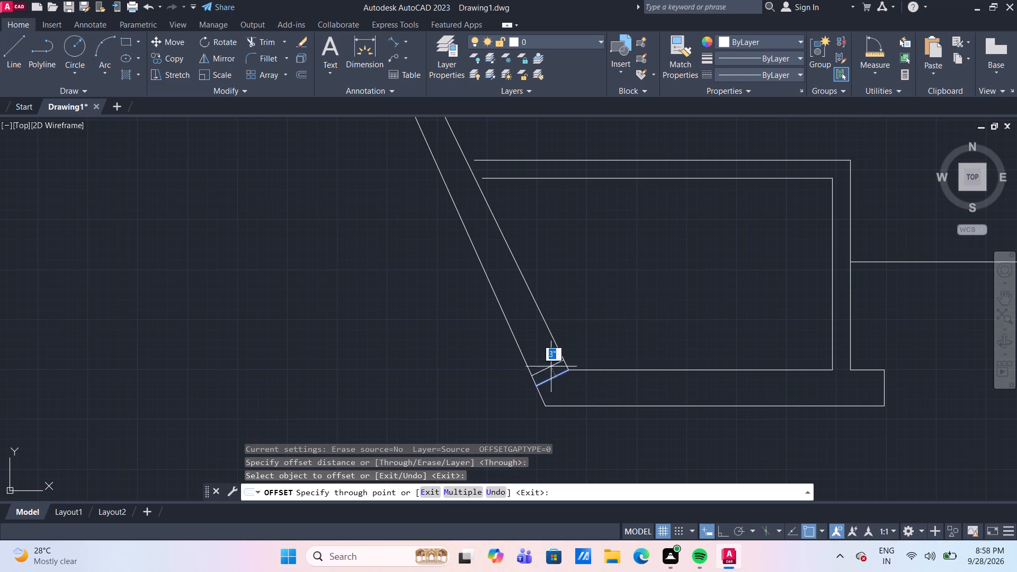
type("4'4.5\"")
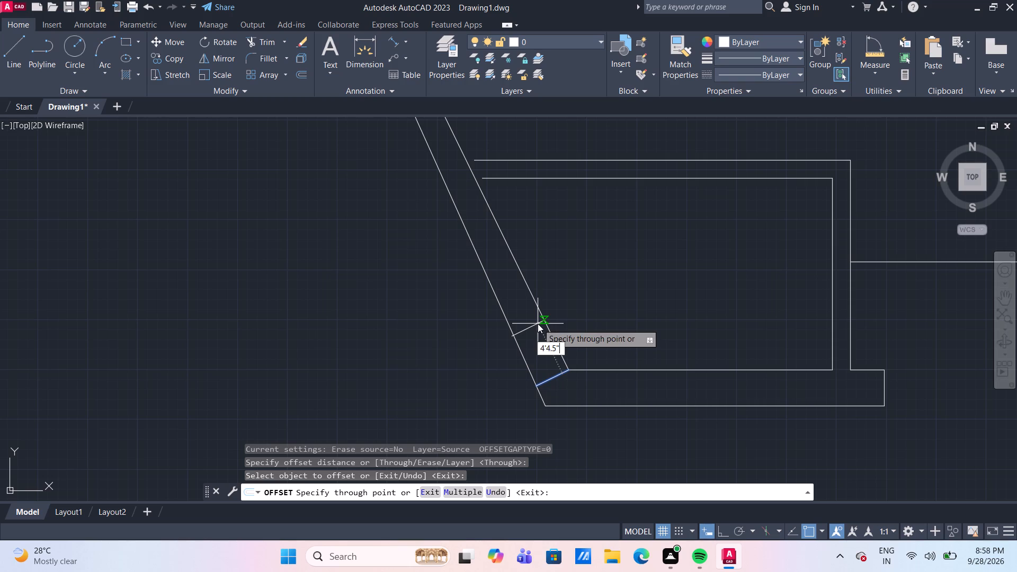
key("Return")
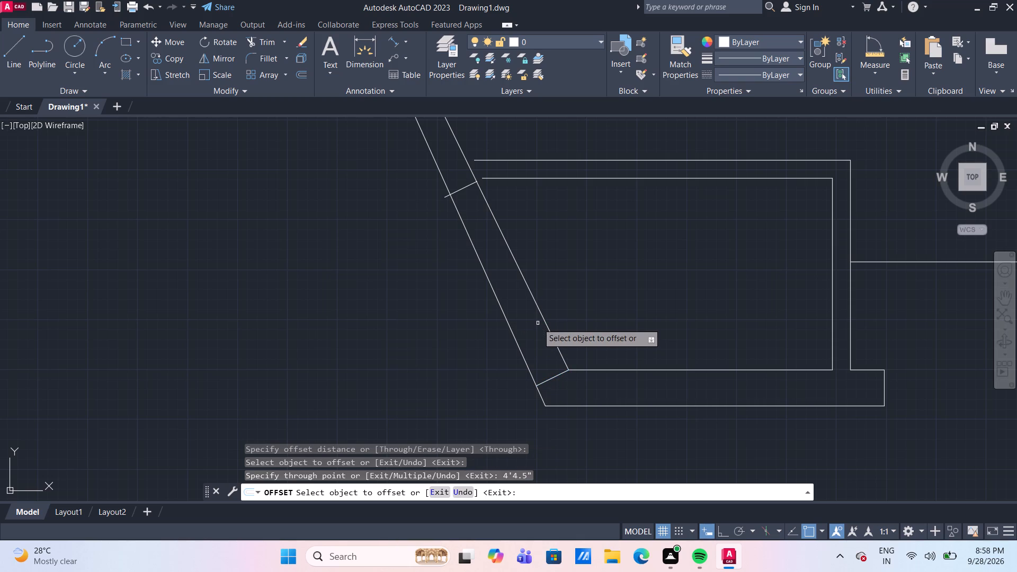
Offset the upper cross line another 5" upward along the slanted wall to mark the partition's thickness.
scroll(484, 162, "up", 2)
scroll(493, 209, "up", 1)
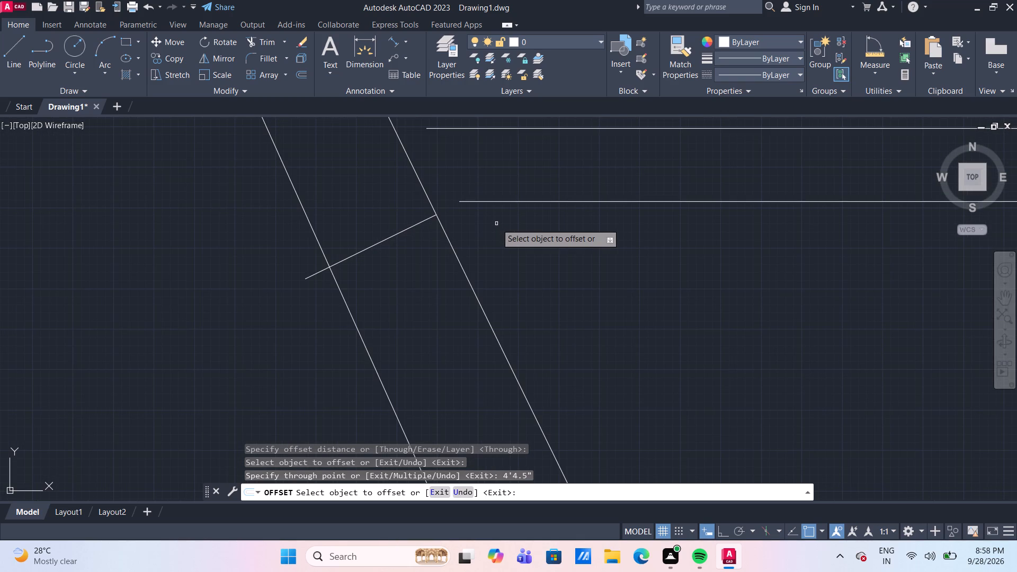
scroll(496, 224, "down", 3)
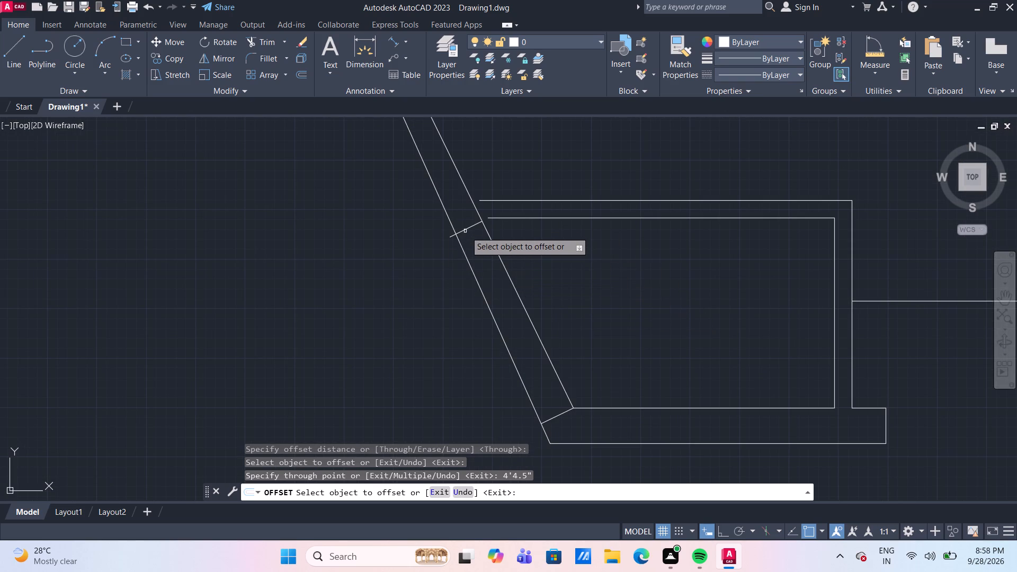
scroll(476, 245, "down", 2)
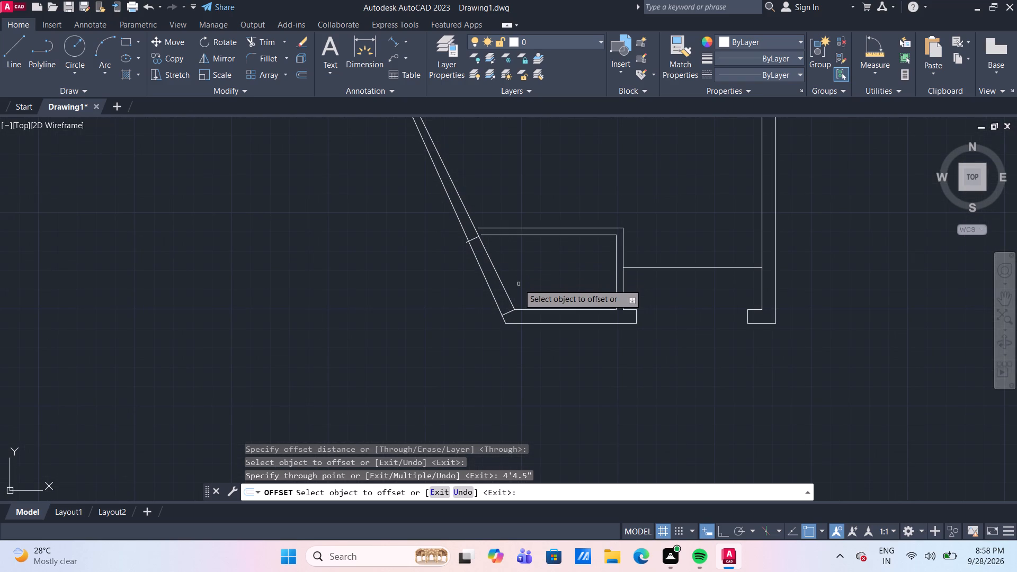
scroll(519, 287, "up", 1)
scroll(434, 237, "up", 1)
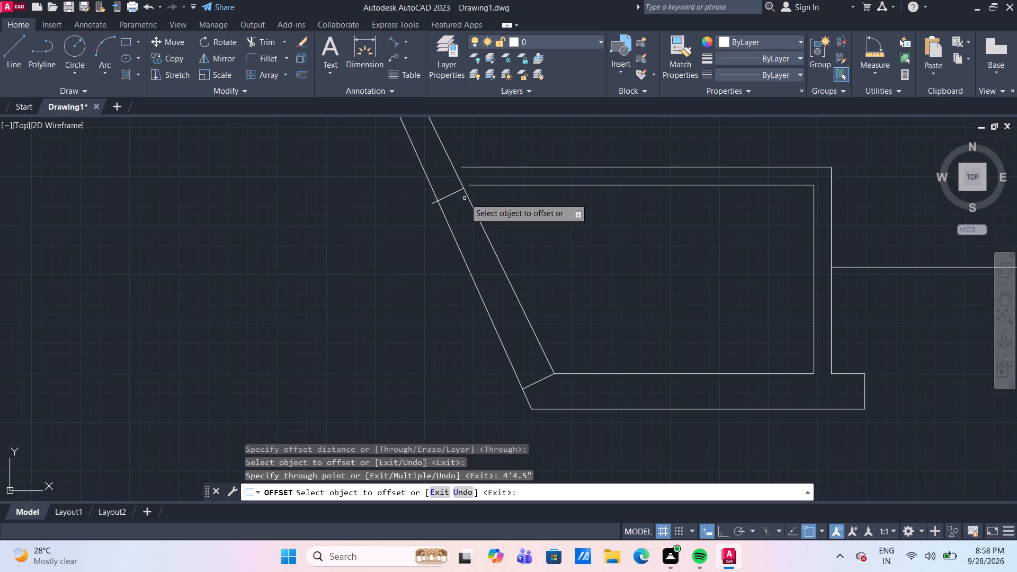
left_click(450, 195)
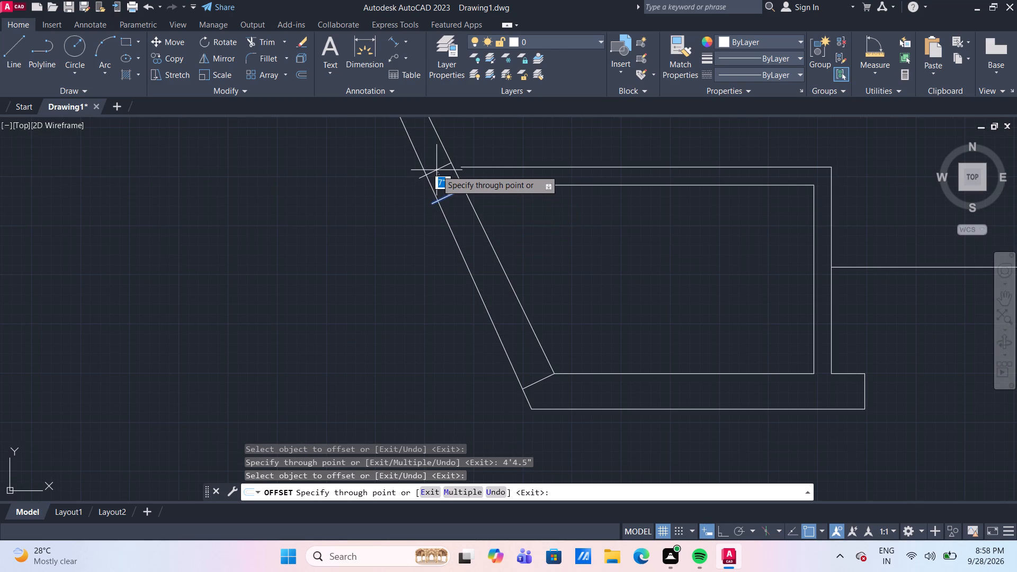
type("5\"")
key("Return")
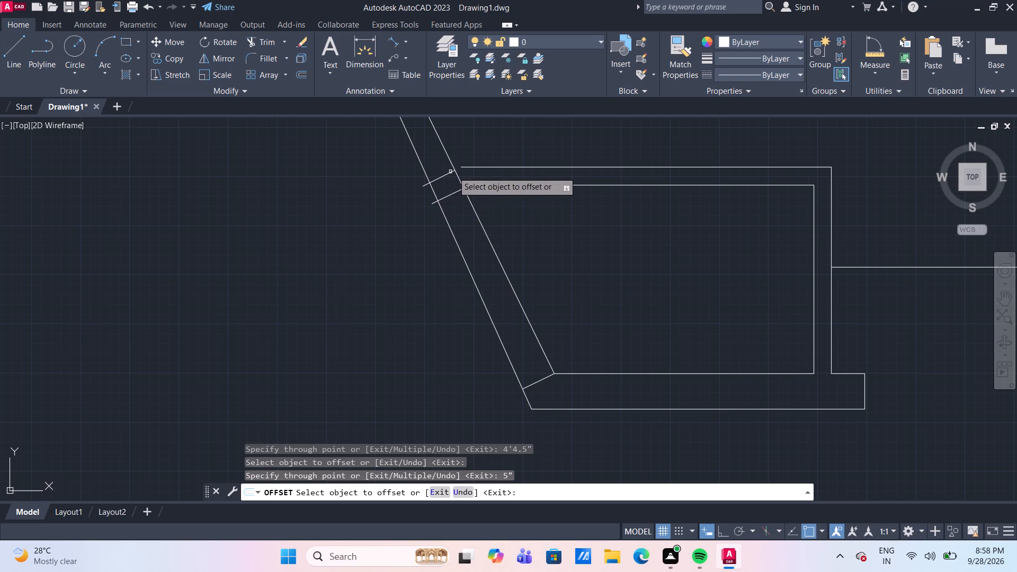
key("Escape")
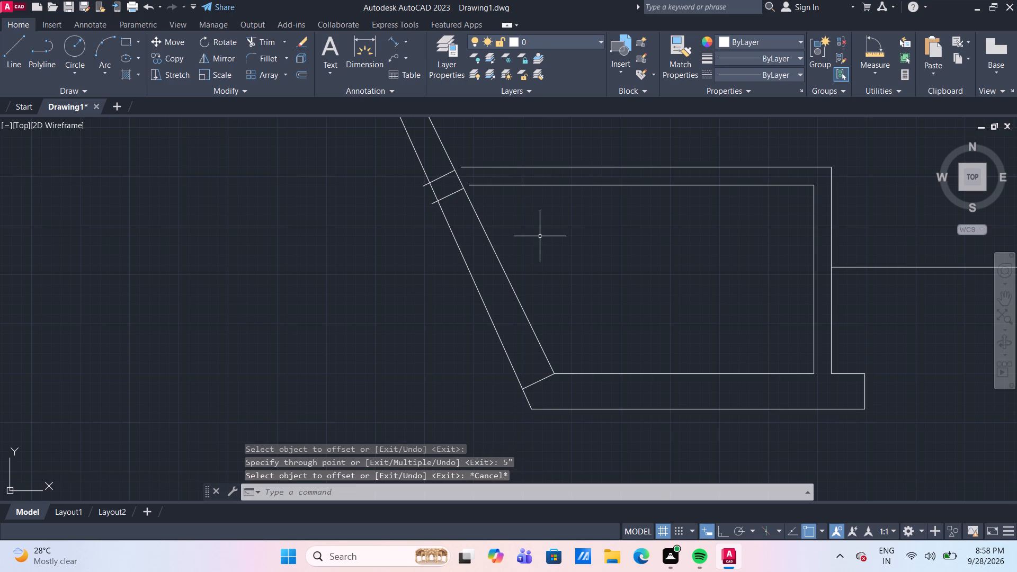
Extend the two horizontal partition lines to meet the slanted wall's inner line.
type("TR")
key("Return")
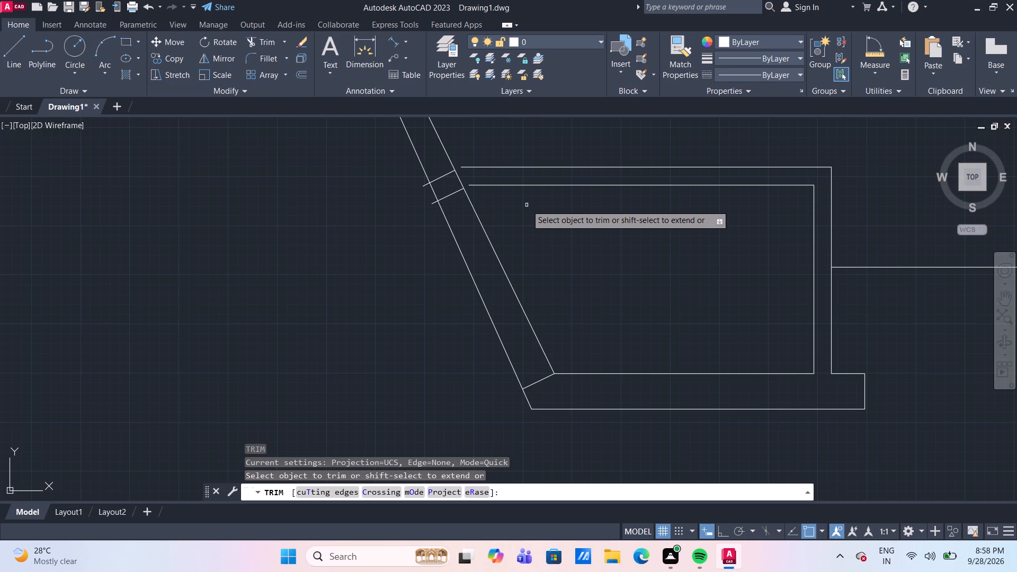
scroll(513, 194, "up", 2, "shift")
left_click(423, 169, "shift")
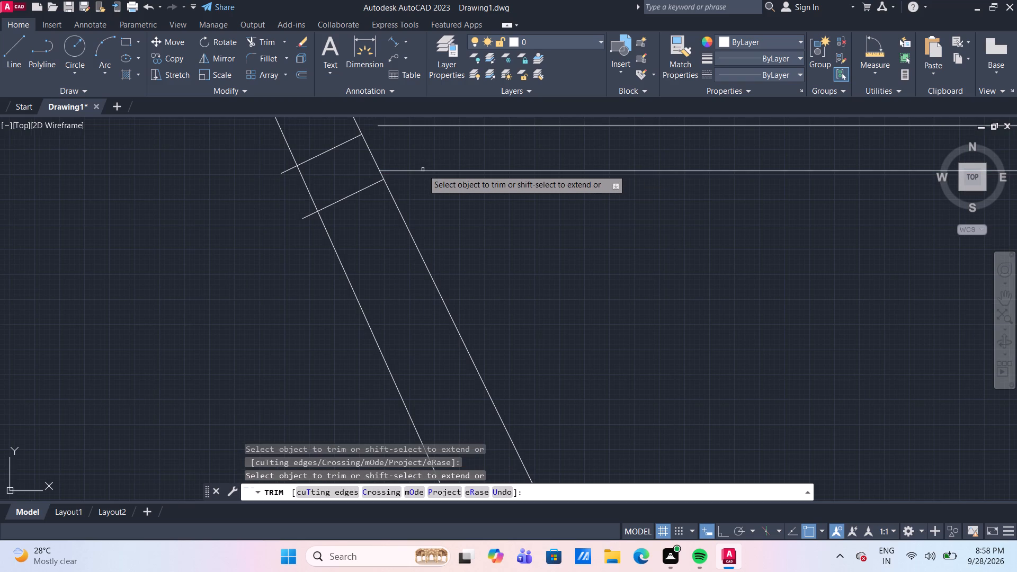
left_click(416, 127, "shift")
scroll(446, 174, "down", 3)
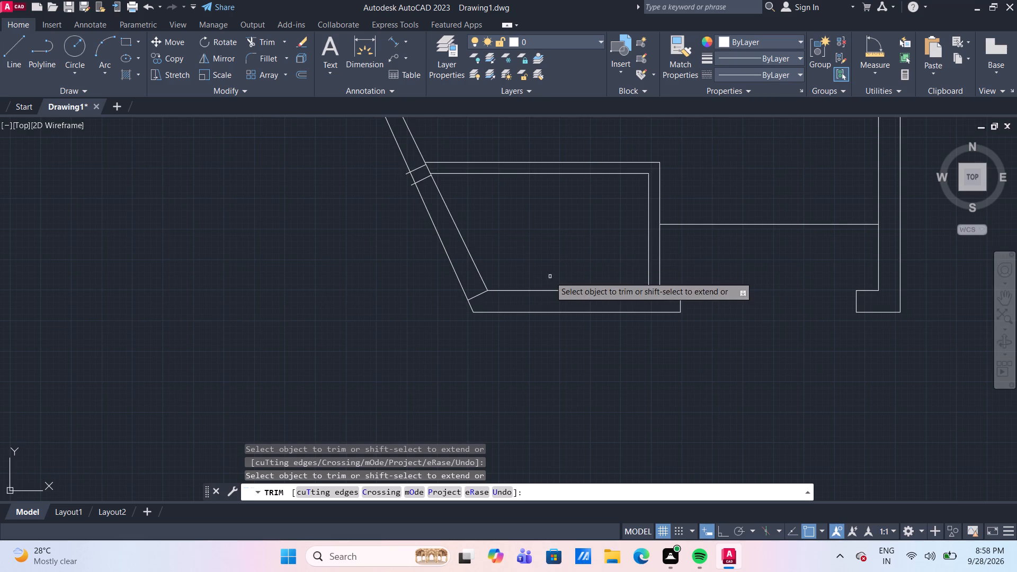
scroll(471, 308, "up", 2)
scroll(514, 297, "down", 1)
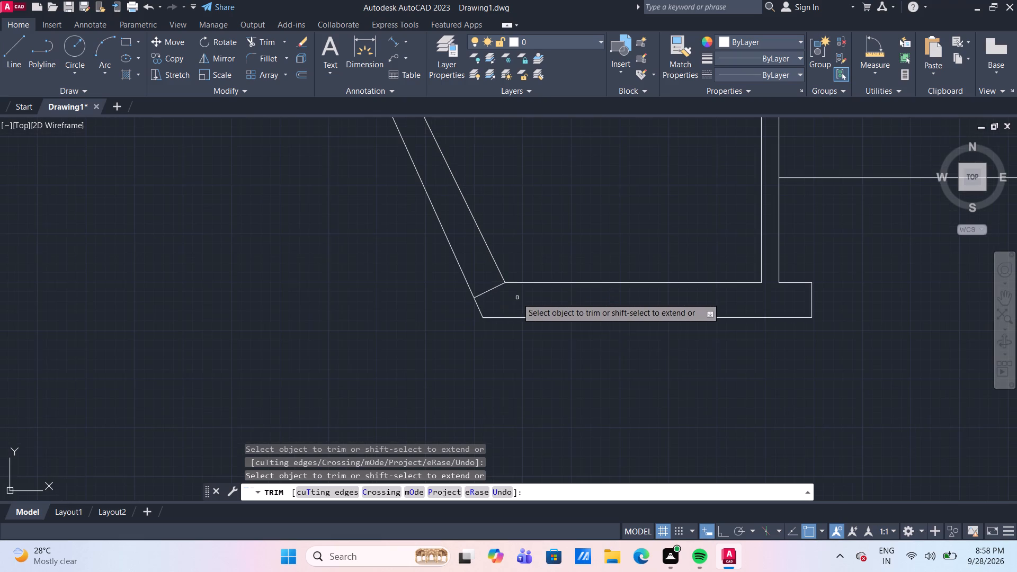
scroll(529, 353, "down", 1)
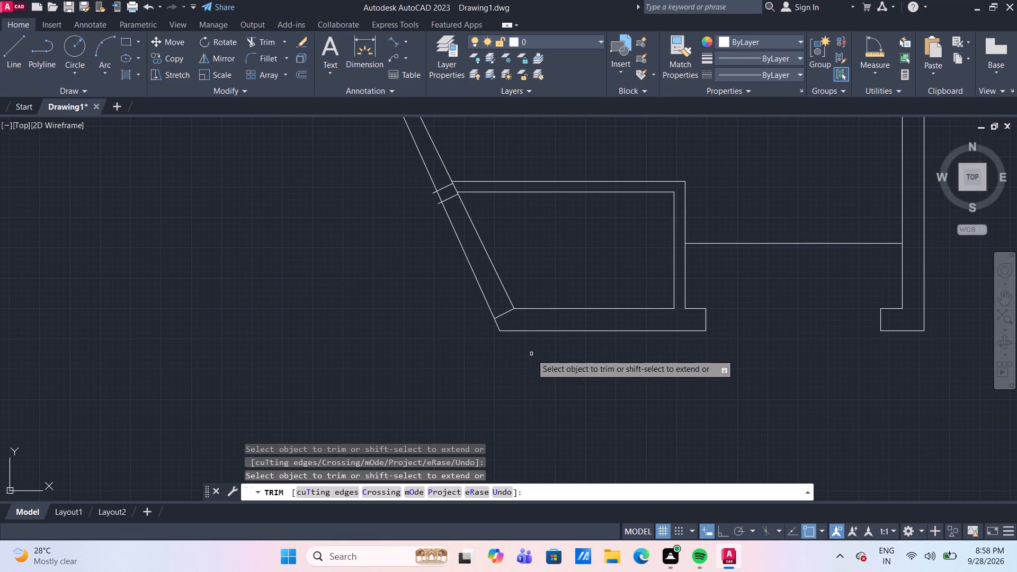
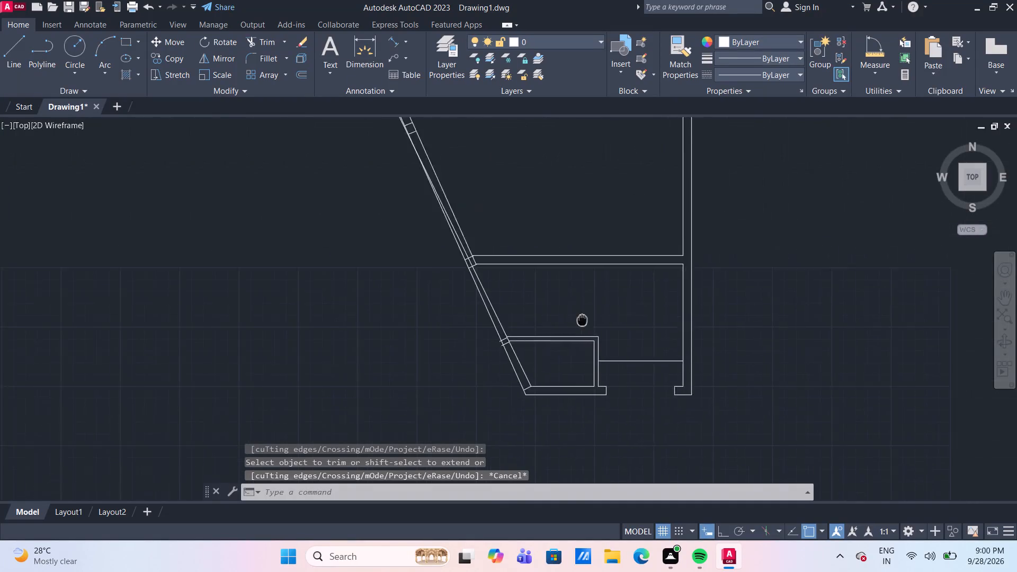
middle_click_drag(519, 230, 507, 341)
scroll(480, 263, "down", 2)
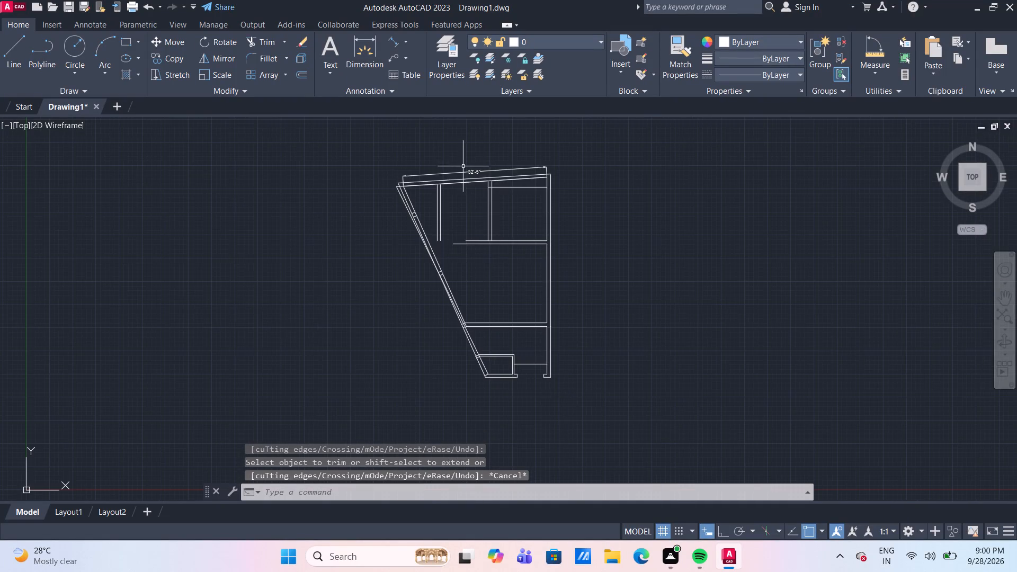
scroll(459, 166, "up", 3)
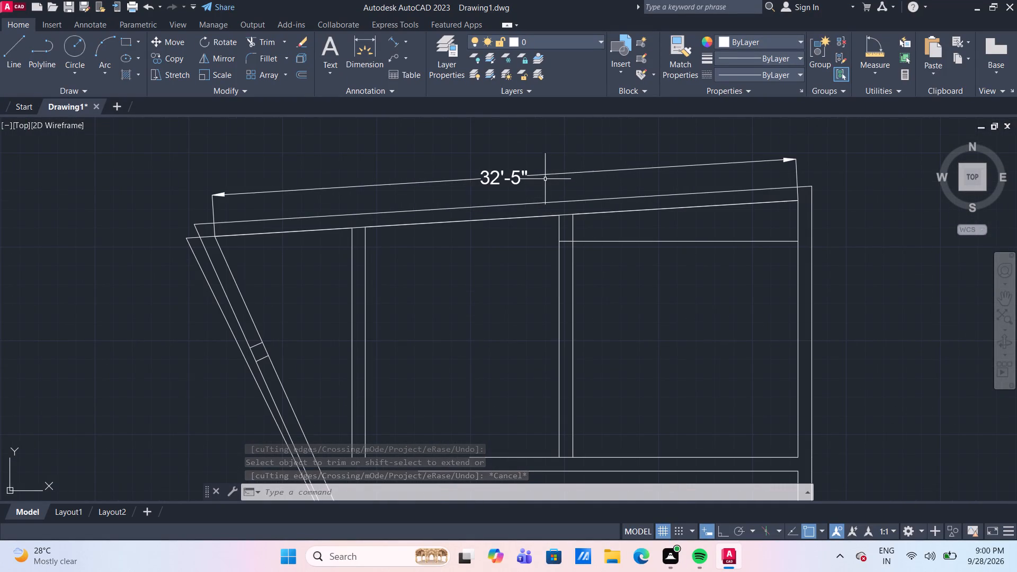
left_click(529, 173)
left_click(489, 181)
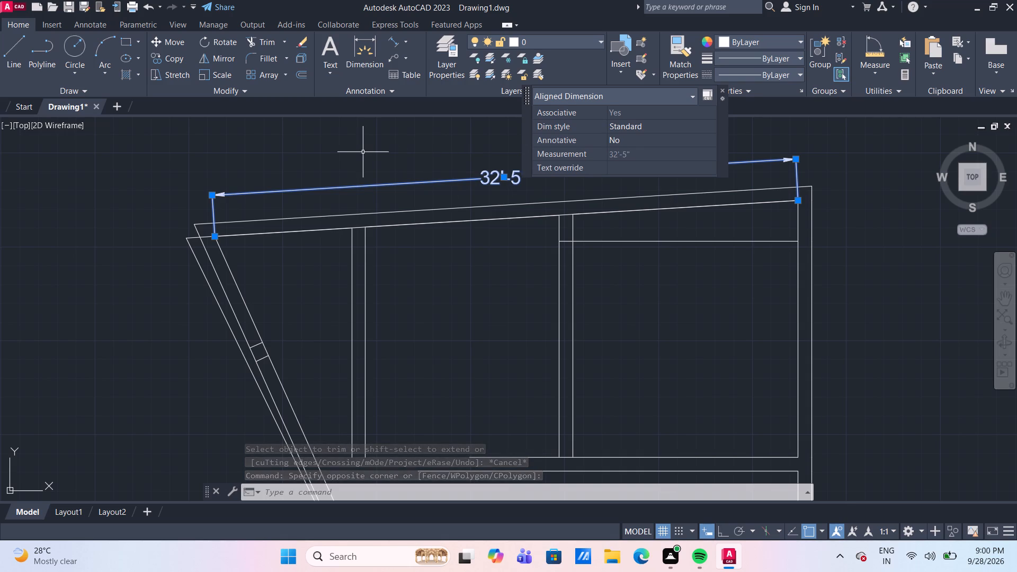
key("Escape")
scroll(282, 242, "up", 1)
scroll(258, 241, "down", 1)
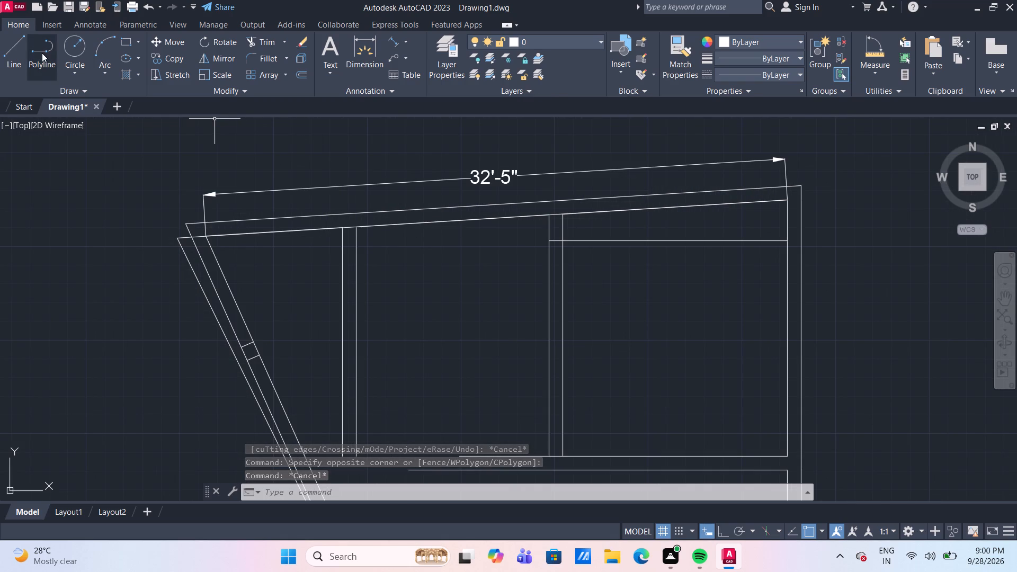
Draw a line from the top wall's inner right corner to a free point just beyond the slanted wall's upper end.
left_click(16, 51)
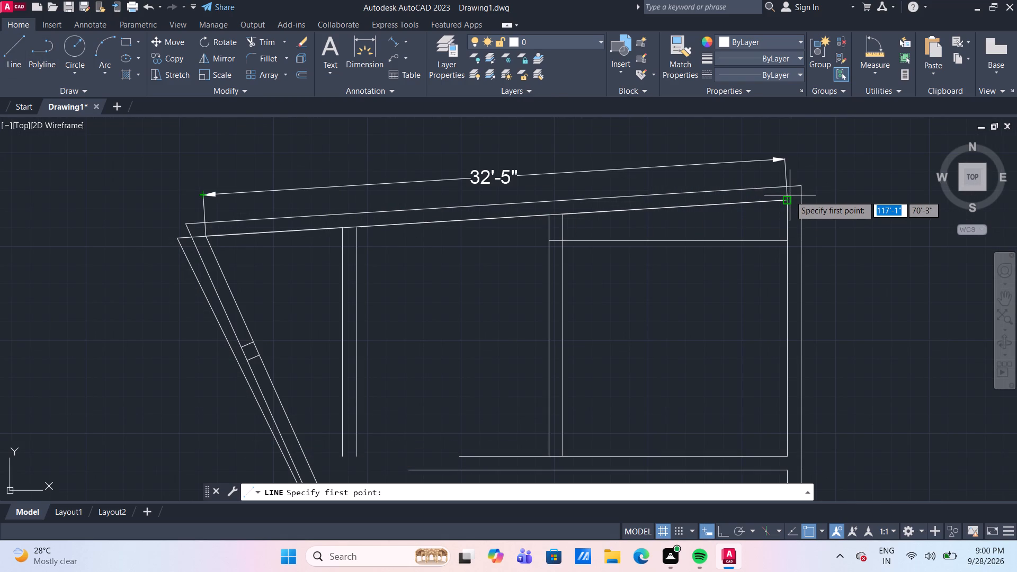
left_click(788, 199)
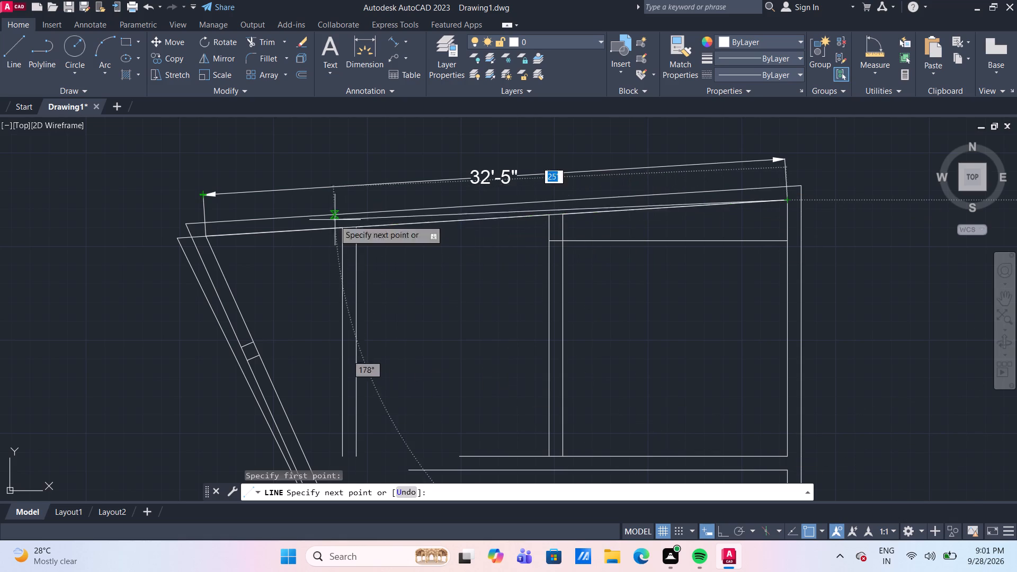
scroll(202, 228, "up", 2)
scroll(209, 217, "down", 1)
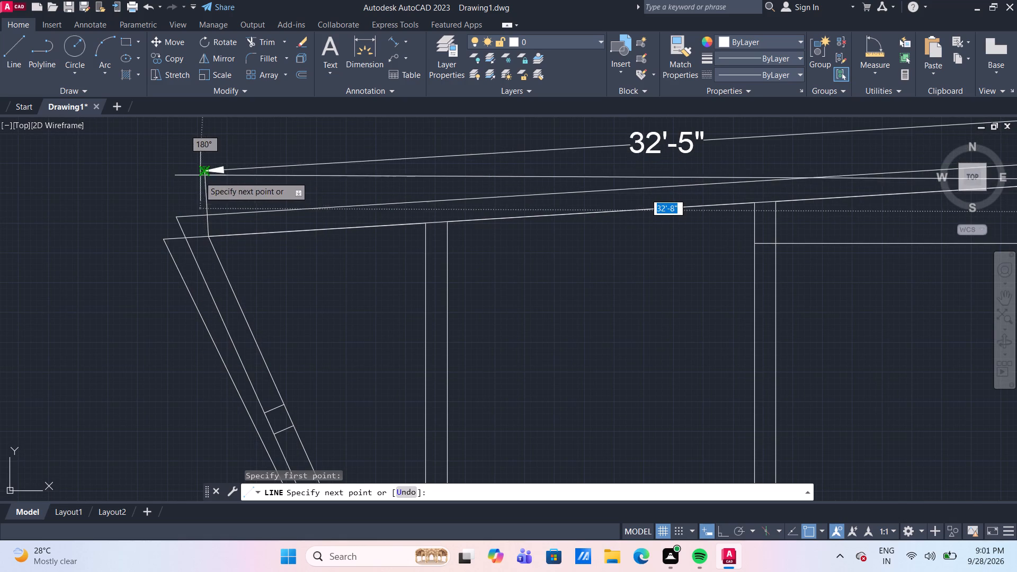
scroll(193, 192, "down", 2)
scroll(185, 199, "up", 1)
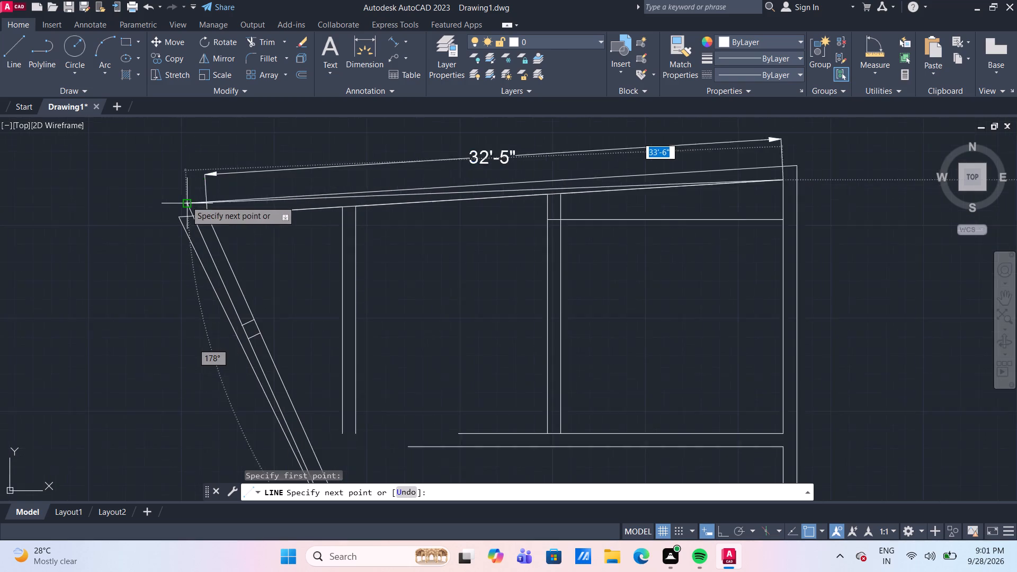
scroll(186, 201, "up", 1)
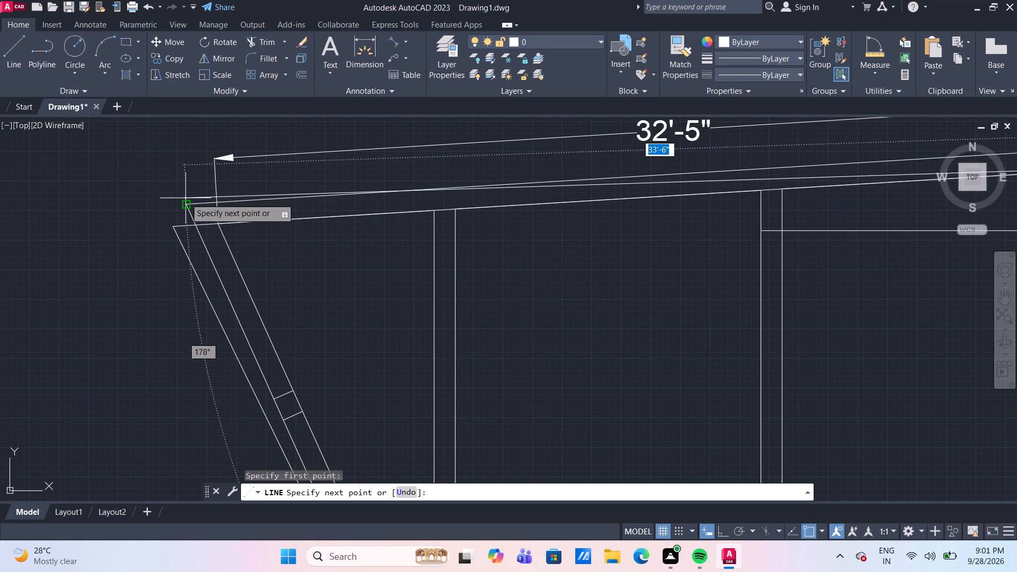
scroll(185, 198, "down", 2)
scroll(194, 255, "up", 3)
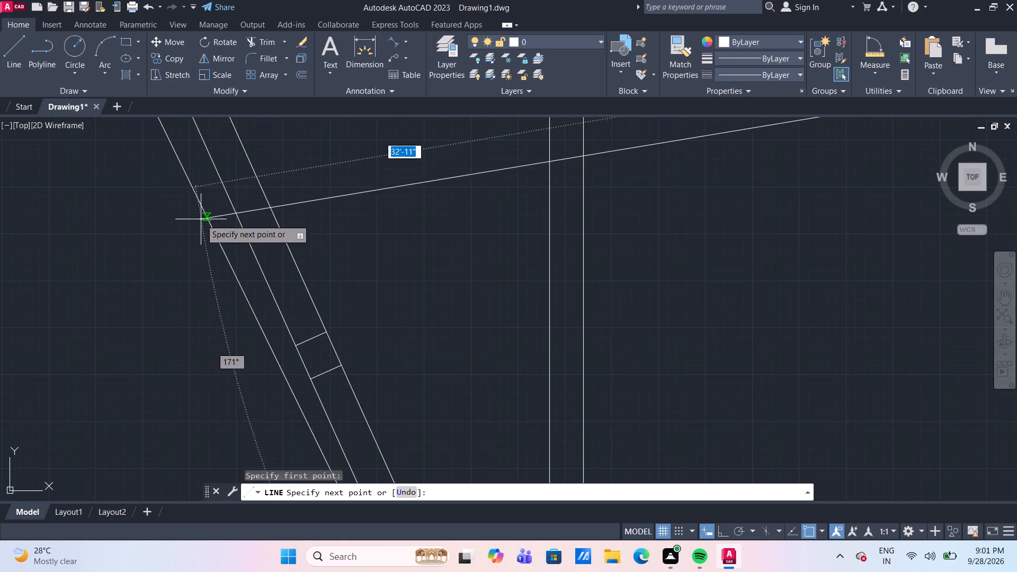
scroll(199, 222, "down", 3)
scroll(208, 196, "up", 1)
middle_click_drag(203, 205, 202, 210)
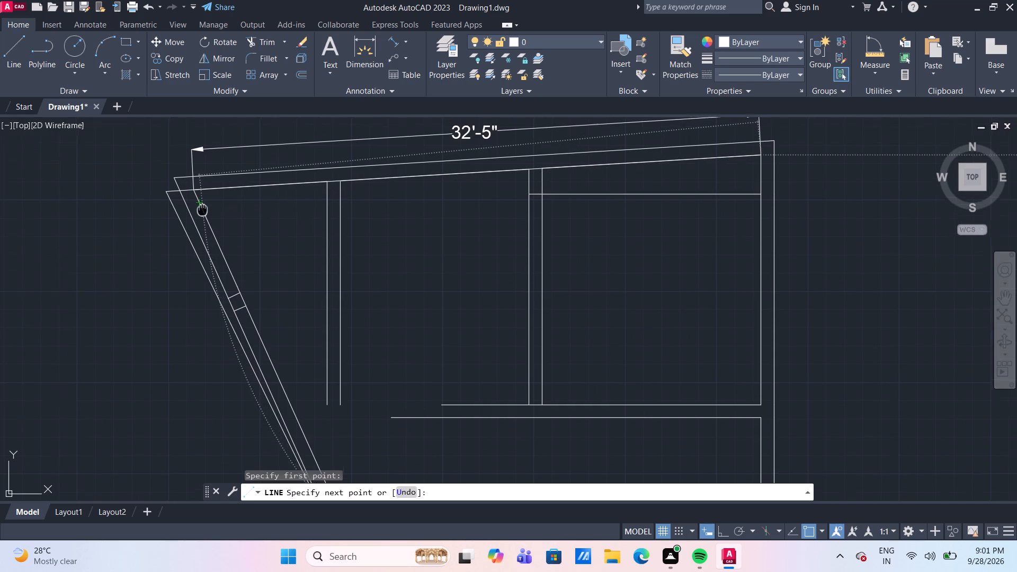
middle_click_drag(202, 210, 194, 254)
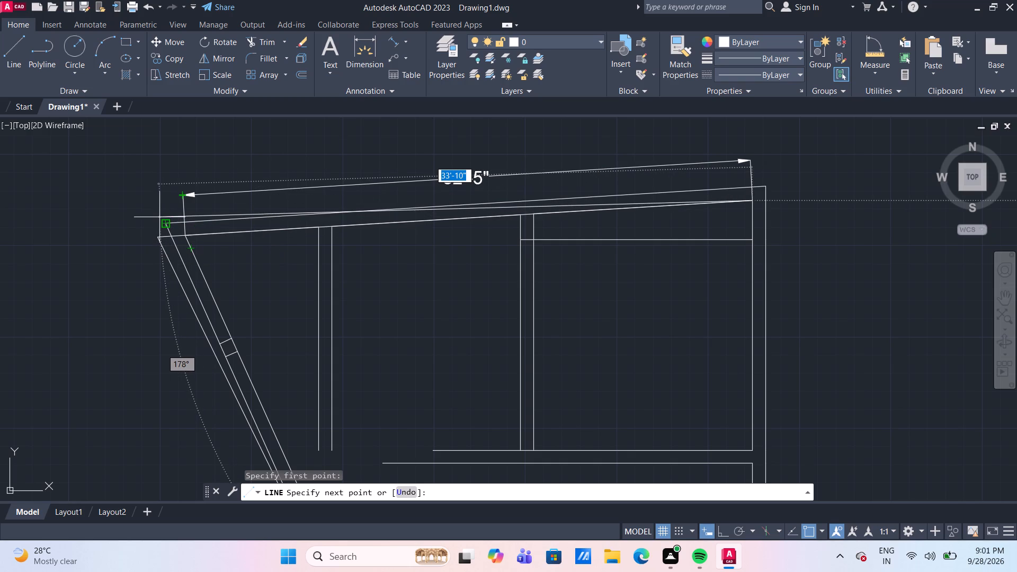
scroll(159, 217, "up", 1)
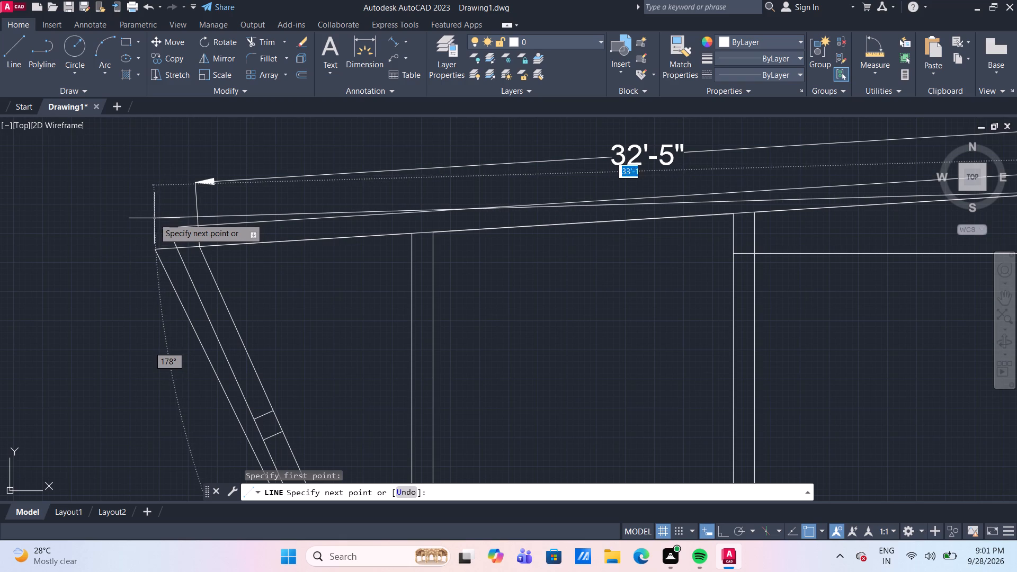
left_click(154, 218)
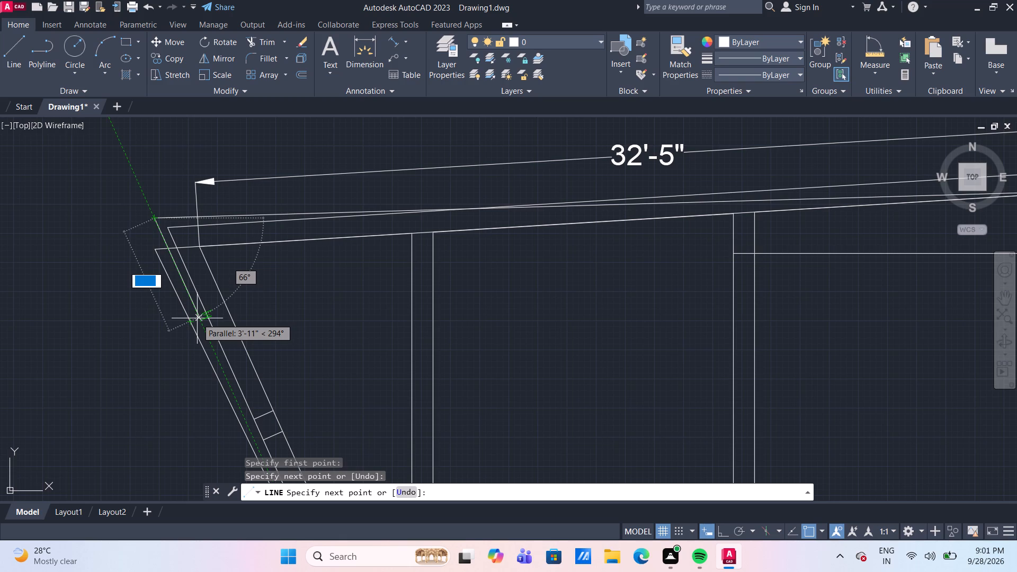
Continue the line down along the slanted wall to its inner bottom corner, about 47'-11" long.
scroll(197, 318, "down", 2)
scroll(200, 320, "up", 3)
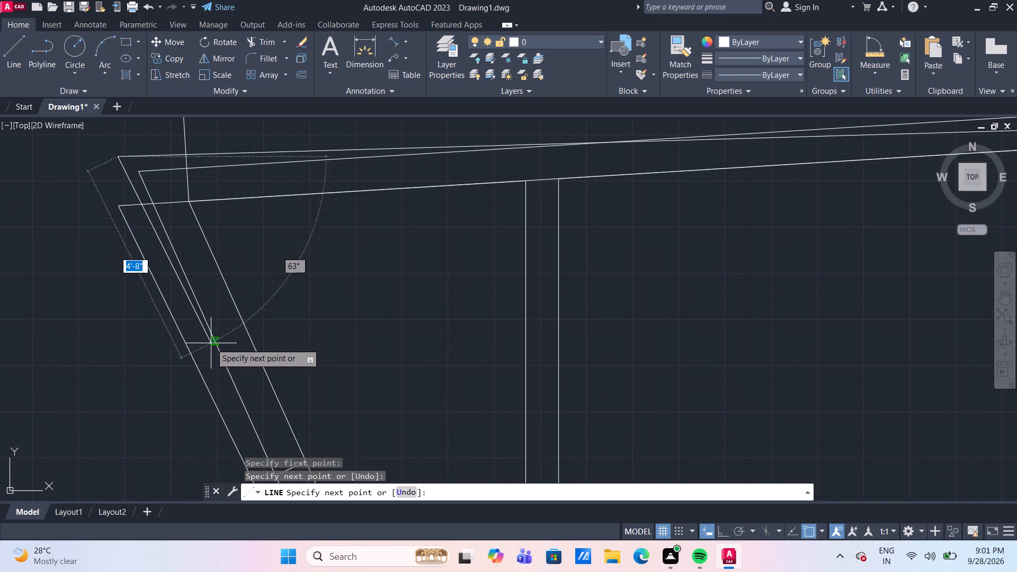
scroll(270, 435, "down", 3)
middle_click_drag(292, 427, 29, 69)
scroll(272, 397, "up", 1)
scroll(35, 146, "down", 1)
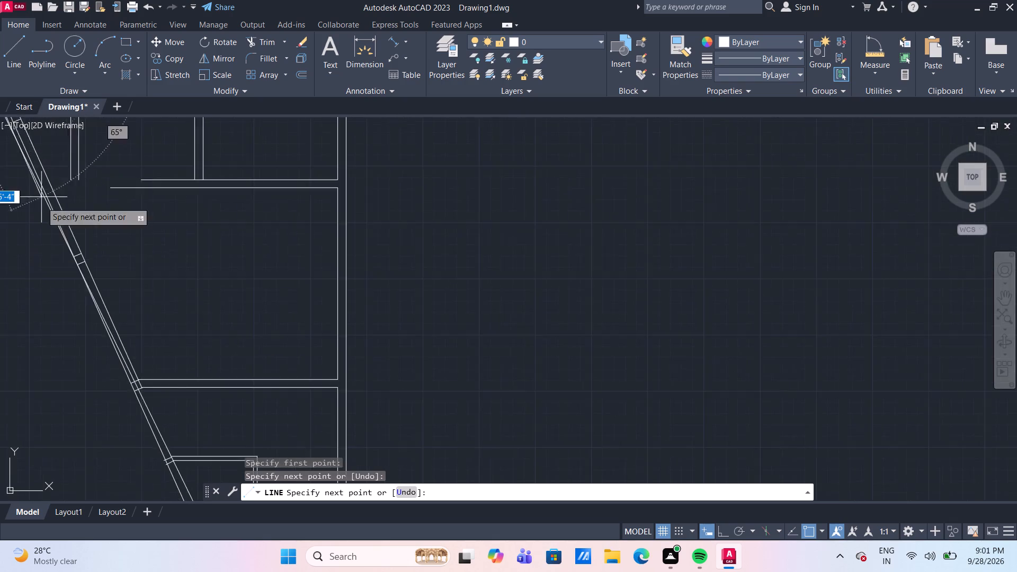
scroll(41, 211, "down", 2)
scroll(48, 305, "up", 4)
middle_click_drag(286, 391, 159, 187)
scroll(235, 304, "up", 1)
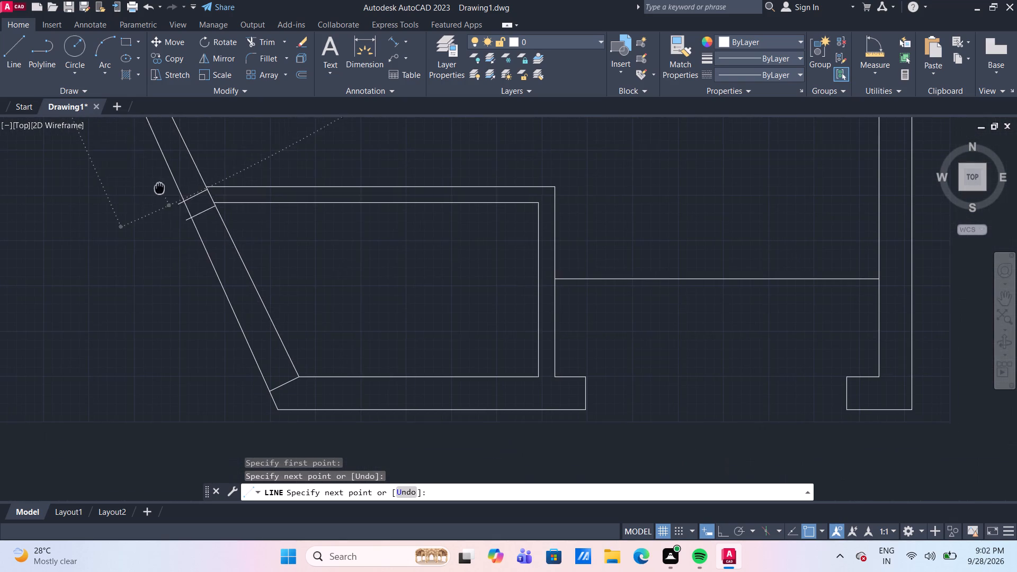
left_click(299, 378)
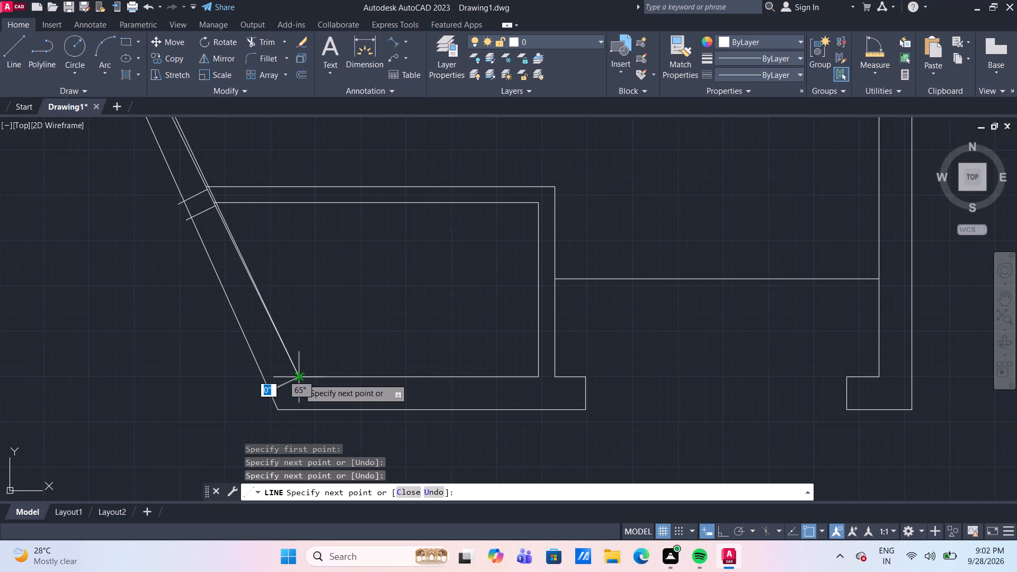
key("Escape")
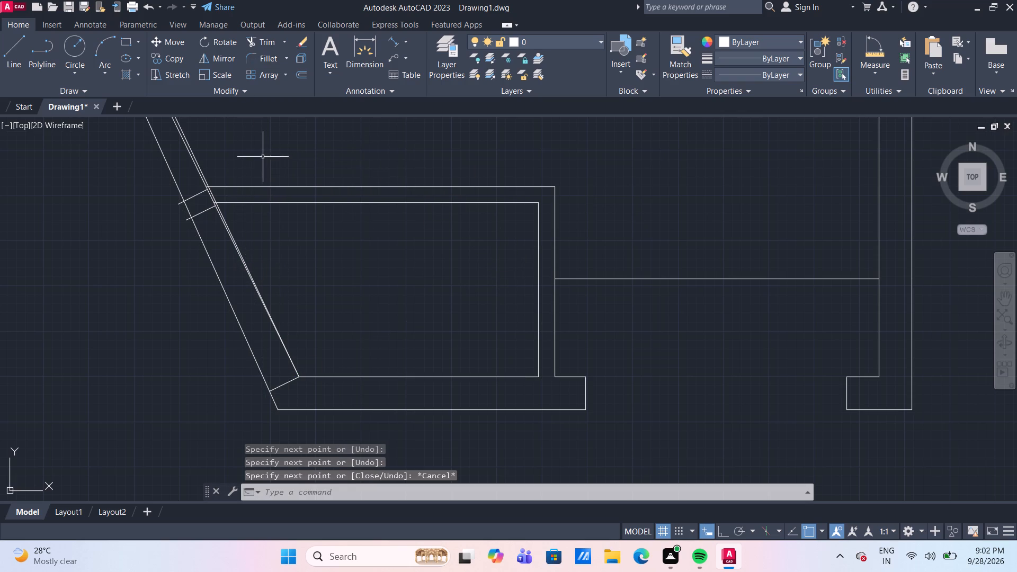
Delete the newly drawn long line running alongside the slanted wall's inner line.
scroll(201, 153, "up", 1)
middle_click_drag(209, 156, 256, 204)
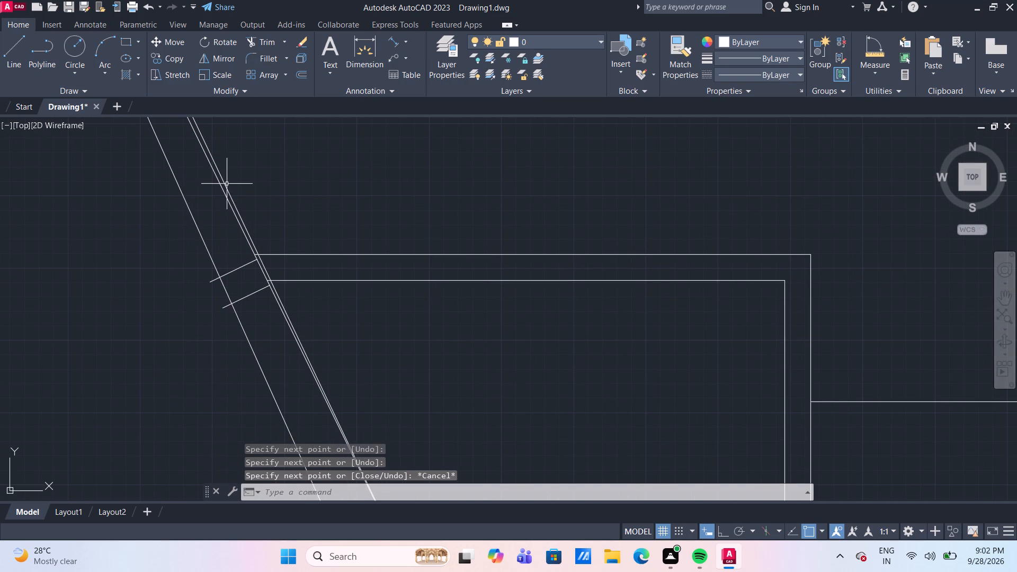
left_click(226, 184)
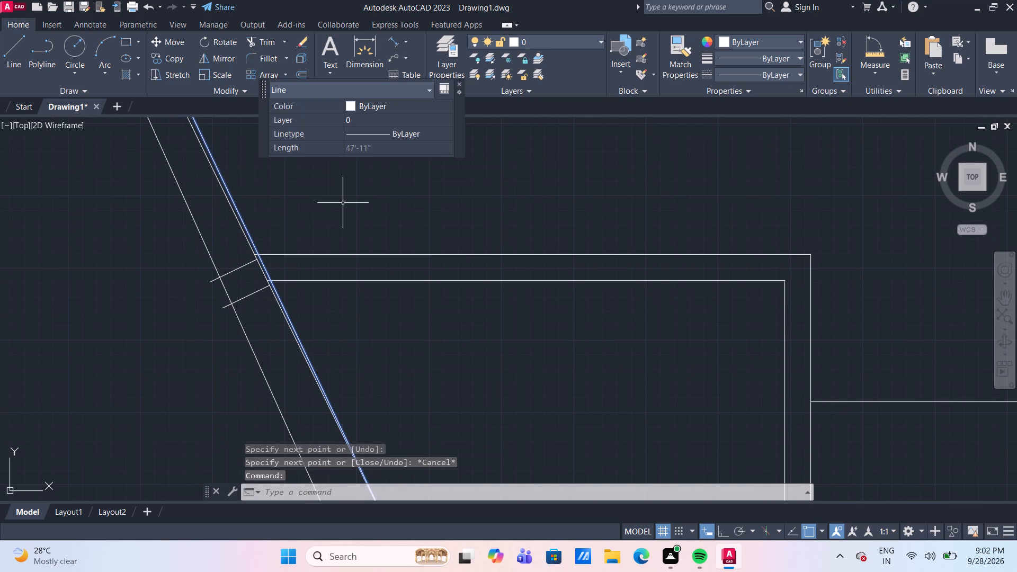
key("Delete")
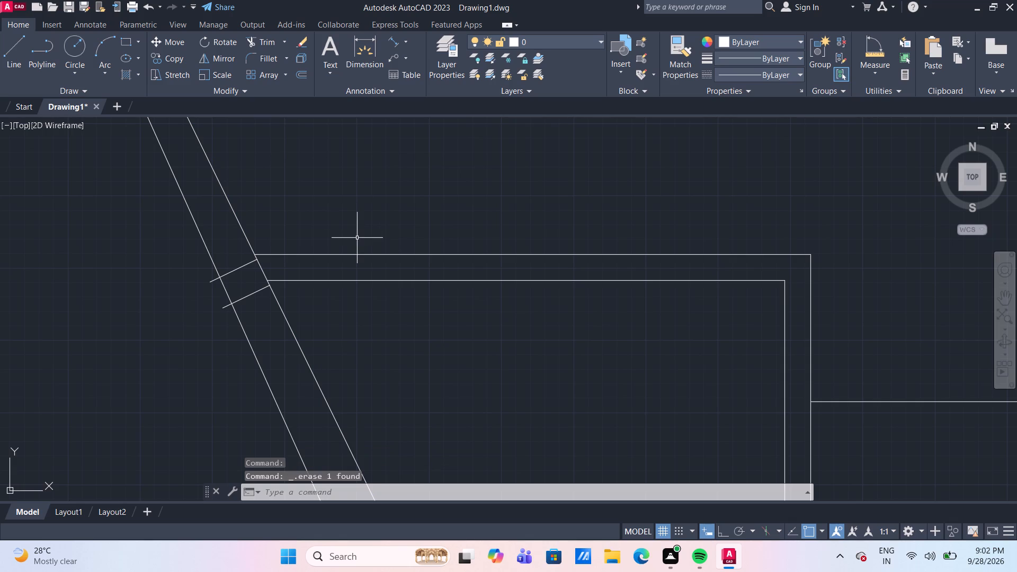
Measure the angle between the slanted wall's inner line and the bottom cross line.
scroll(359, 243, "down", 1)
scroll(374, 326, "down", 1)
middle_click_drag(383, 383, 360, 286)
scroll(360, 286, "up", 1)
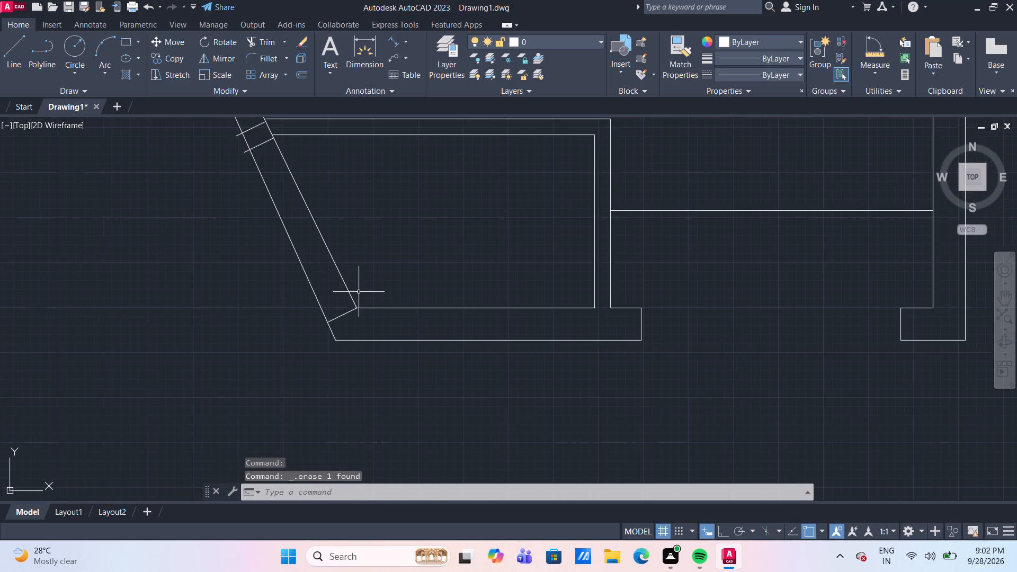
scroll(355, 305, "up", 2)
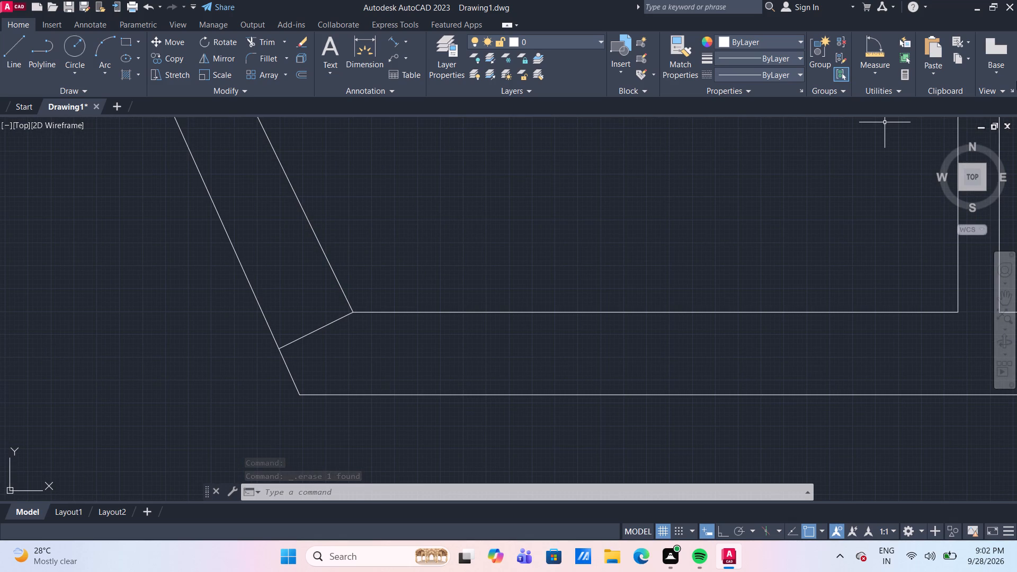
left_click(881, 51)
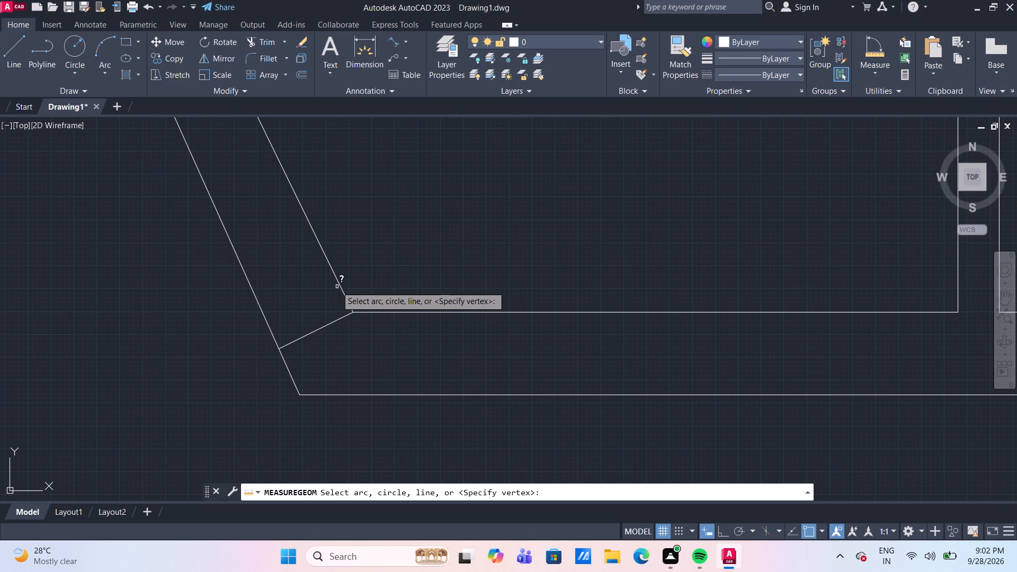
left_click(339, 284)
left_click(334, 324)
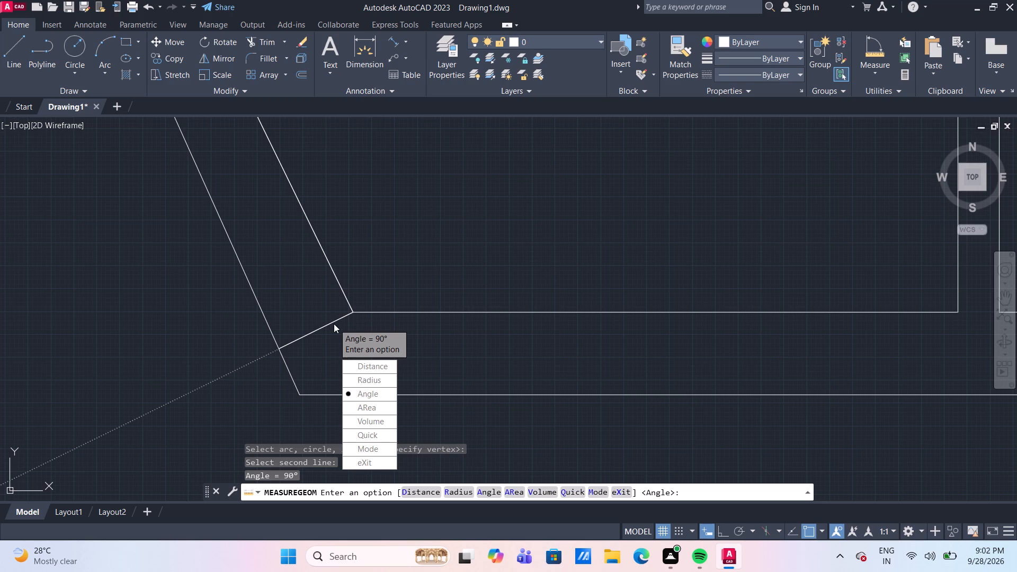
key("Escape")
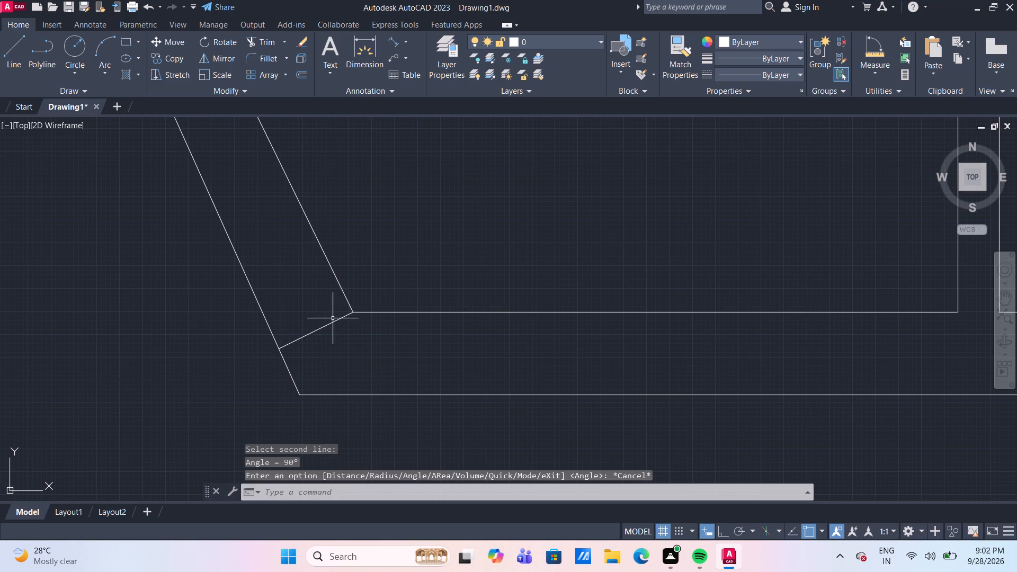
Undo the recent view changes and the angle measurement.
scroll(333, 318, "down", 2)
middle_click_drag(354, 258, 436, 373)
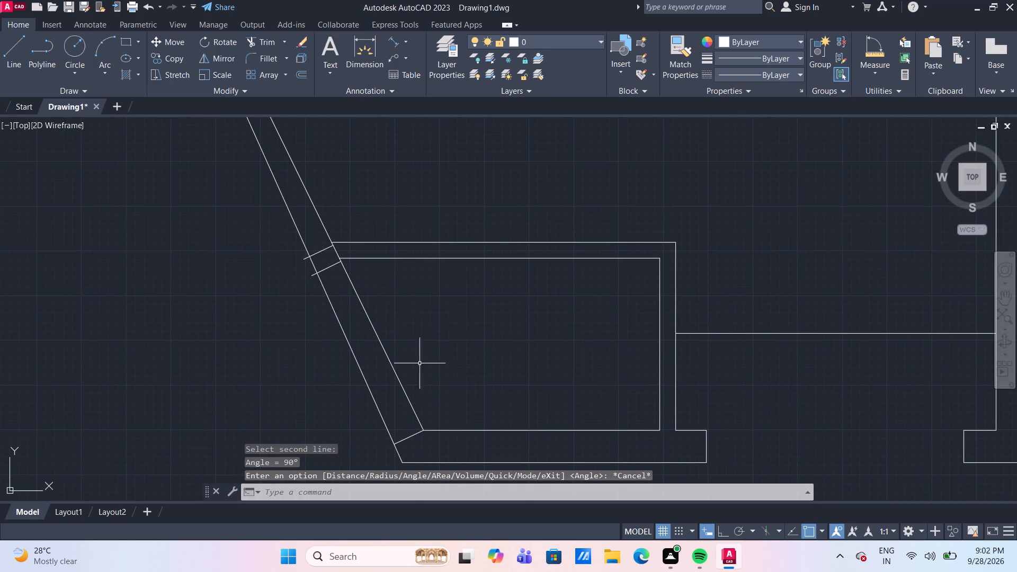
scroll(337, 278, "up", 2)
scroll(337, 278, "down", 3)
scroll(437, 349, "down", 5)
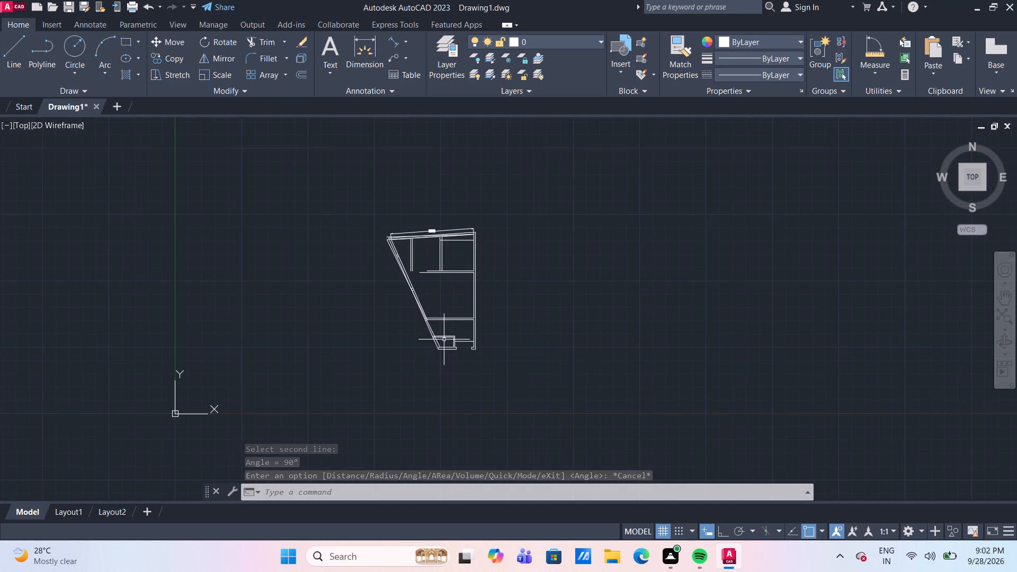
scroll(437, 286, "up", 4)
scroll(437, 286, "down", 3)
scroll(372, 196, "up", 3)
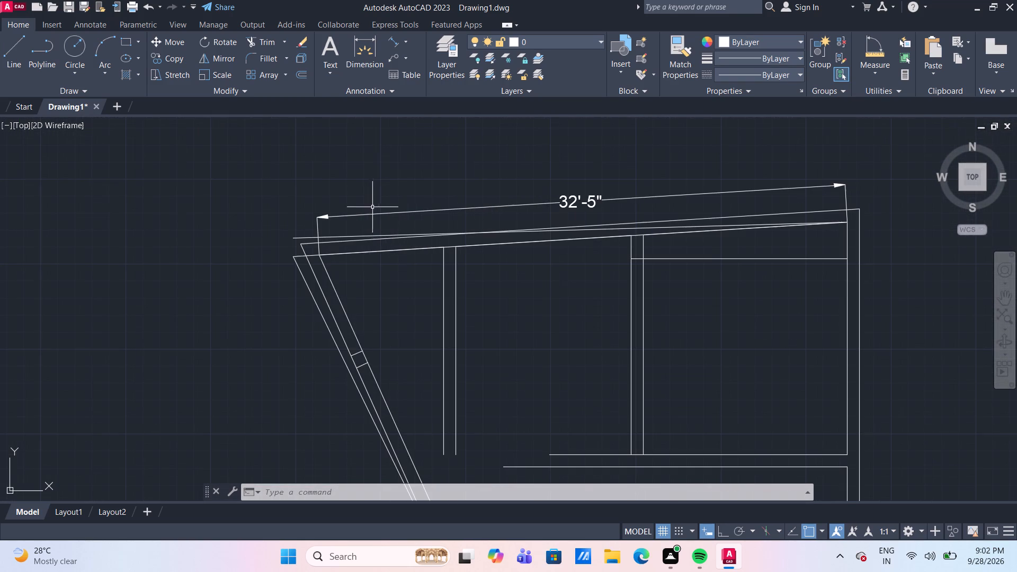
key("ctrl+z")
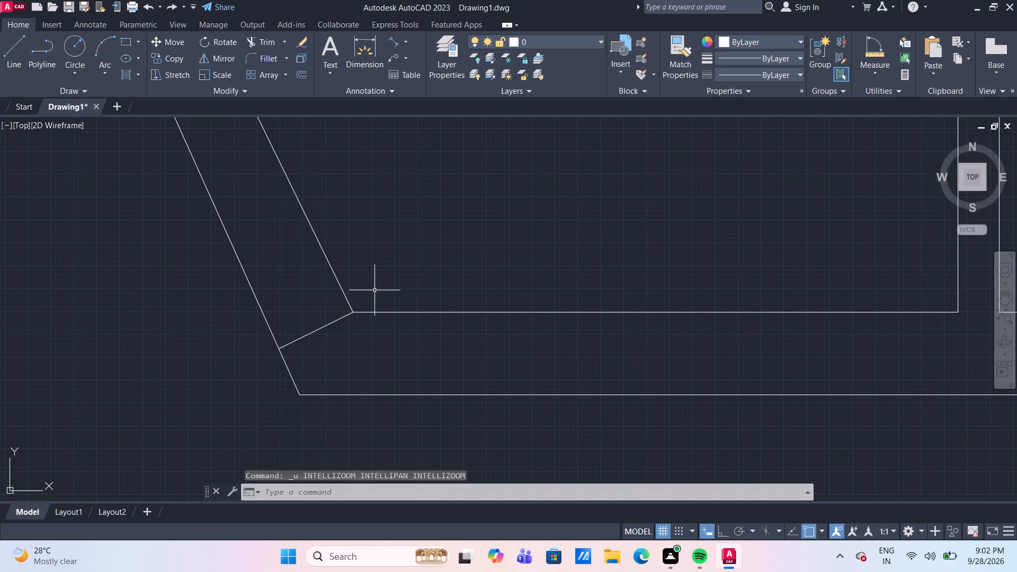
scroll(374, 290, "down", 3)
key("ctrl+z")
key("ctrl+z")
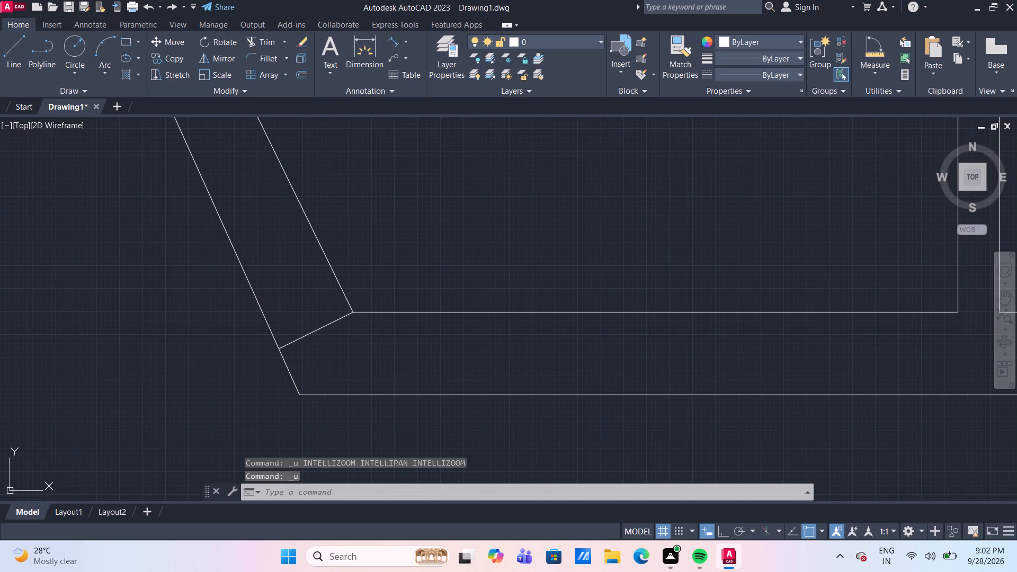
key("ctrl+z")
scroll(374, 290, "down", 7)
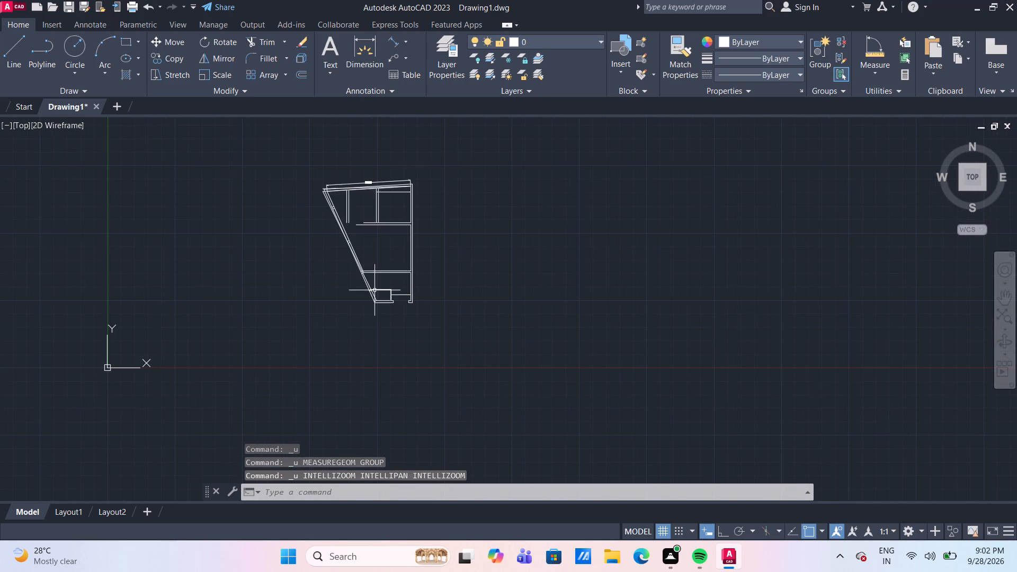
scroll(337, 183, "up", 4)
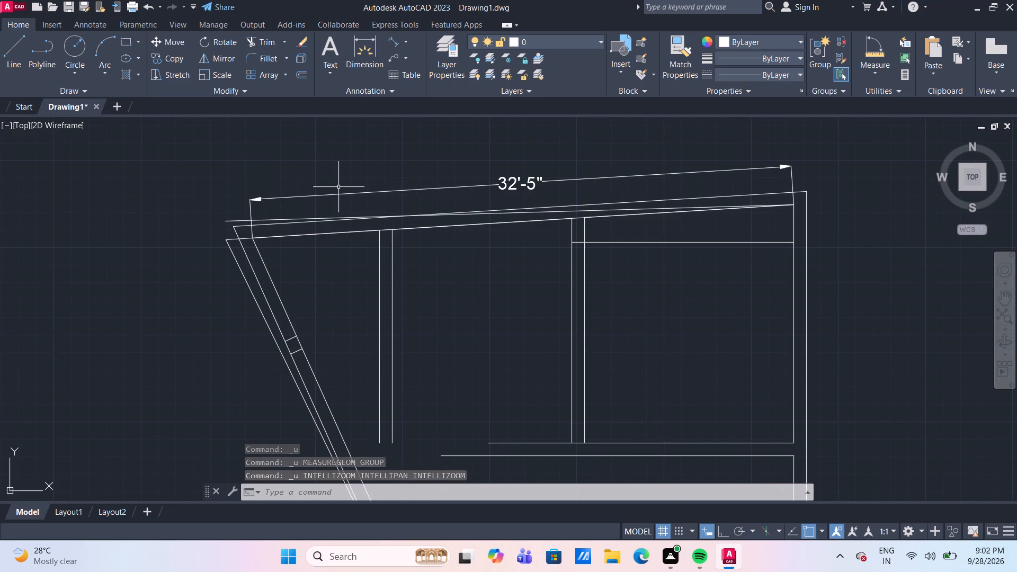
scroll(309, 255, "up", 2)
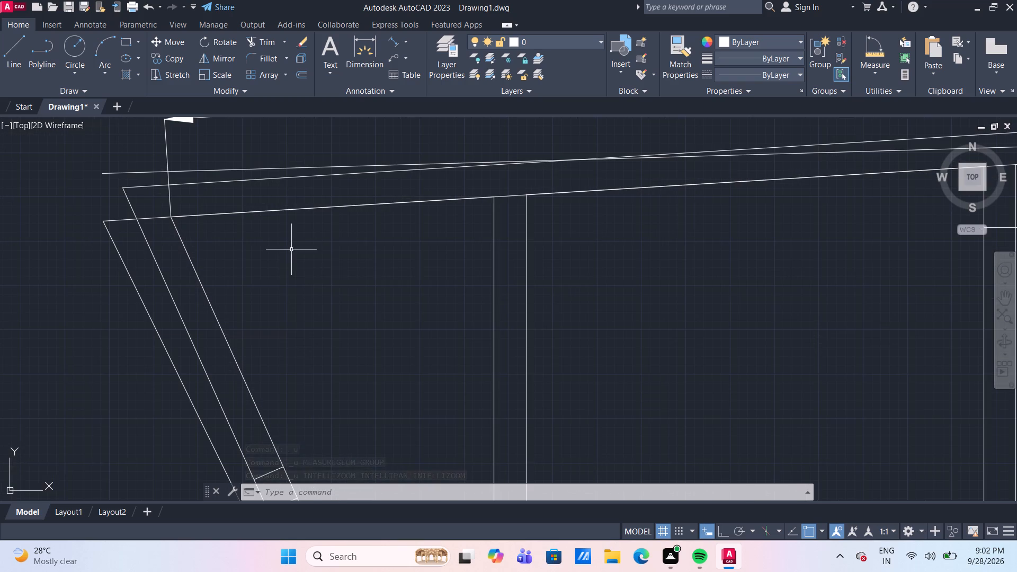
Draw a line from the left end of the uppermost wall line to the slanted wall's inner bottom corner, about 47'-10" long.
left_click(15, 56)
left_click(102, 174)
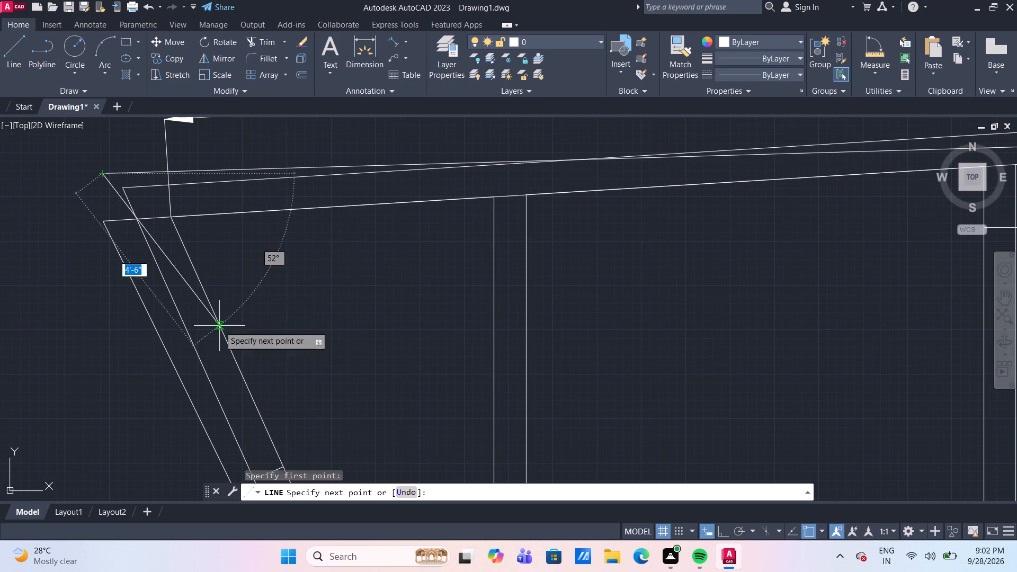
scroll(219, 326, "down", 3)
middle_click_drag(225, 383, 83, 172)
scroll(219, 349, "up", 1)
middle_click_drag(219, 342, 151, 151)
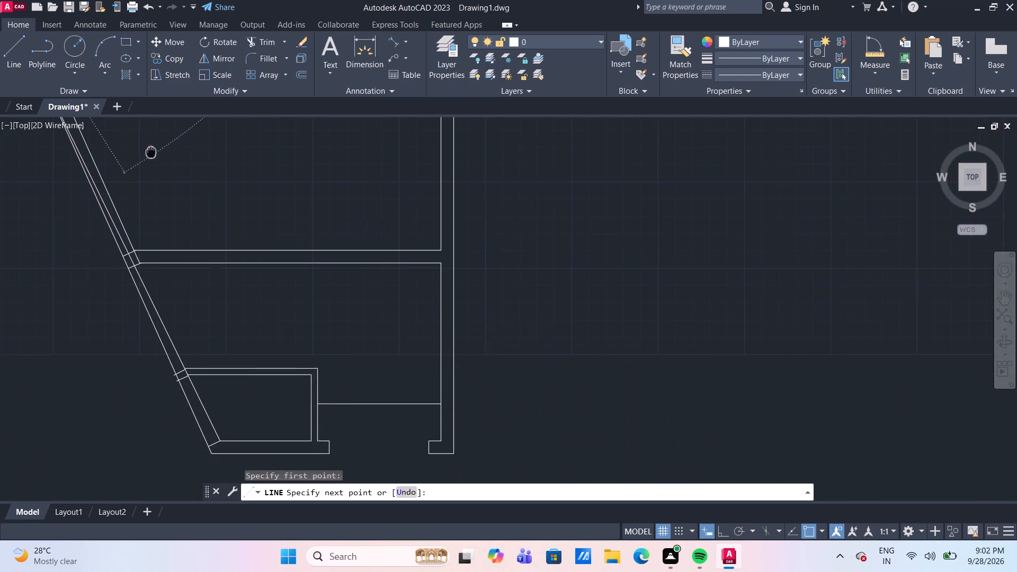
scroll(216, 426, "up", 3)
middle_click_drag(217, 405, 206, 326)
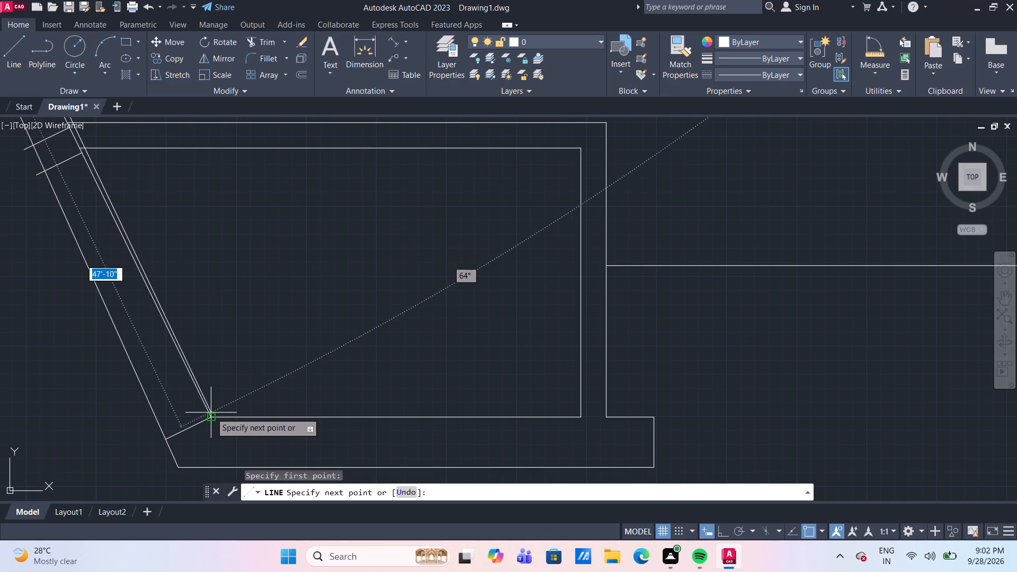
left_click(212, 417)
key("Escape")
Delete the four lines forming the two extra corners above the top wall: two long top lines and two long slanted lines.
scroll(284, 313, "down", 4)
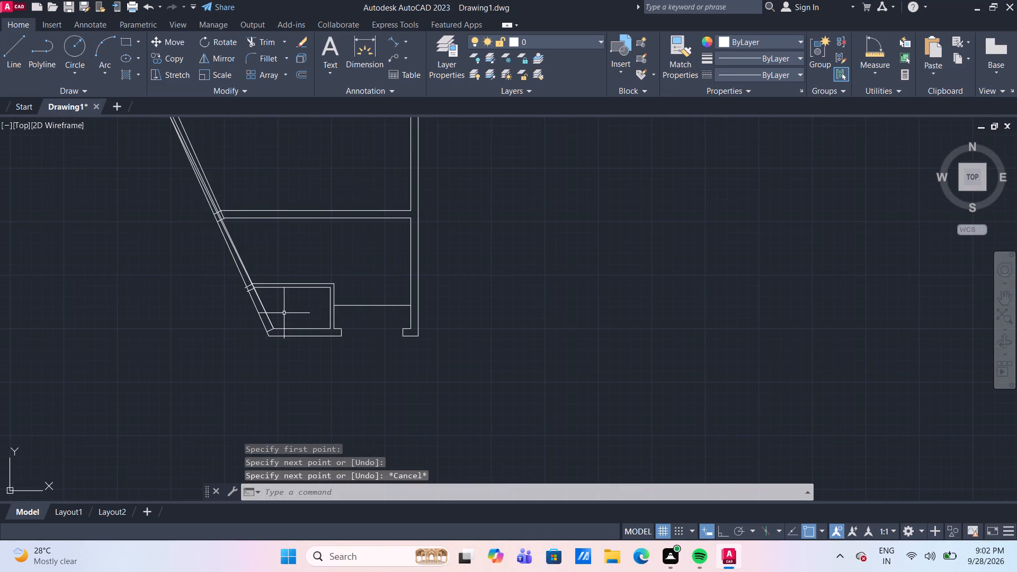
middle_click_drag(252, 181, 336, 427)
scroll(172, 210, "up", 2)
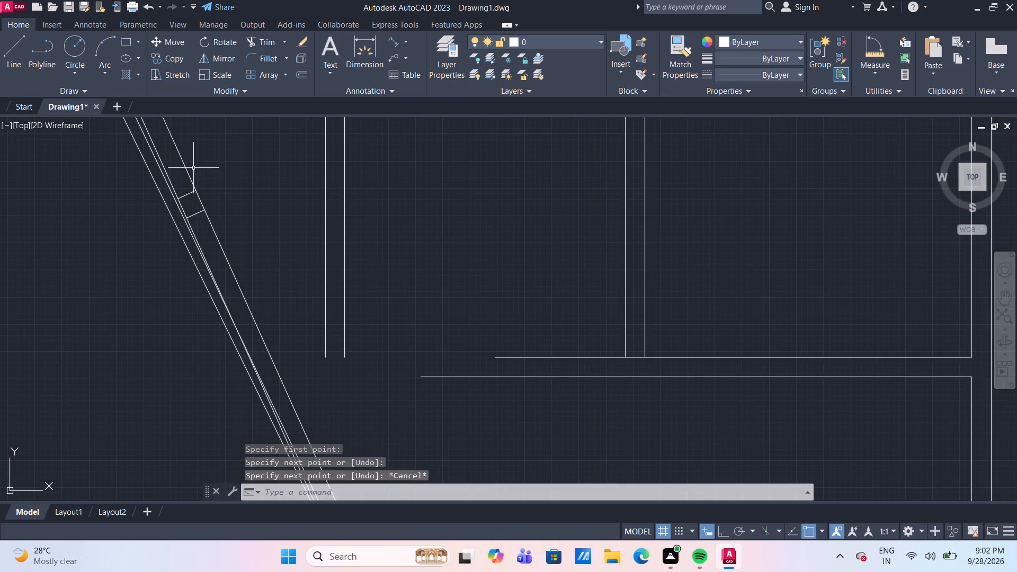
middle_click_drag(193, 167, 236, 332)
scroll(149, 145, "up", 2)
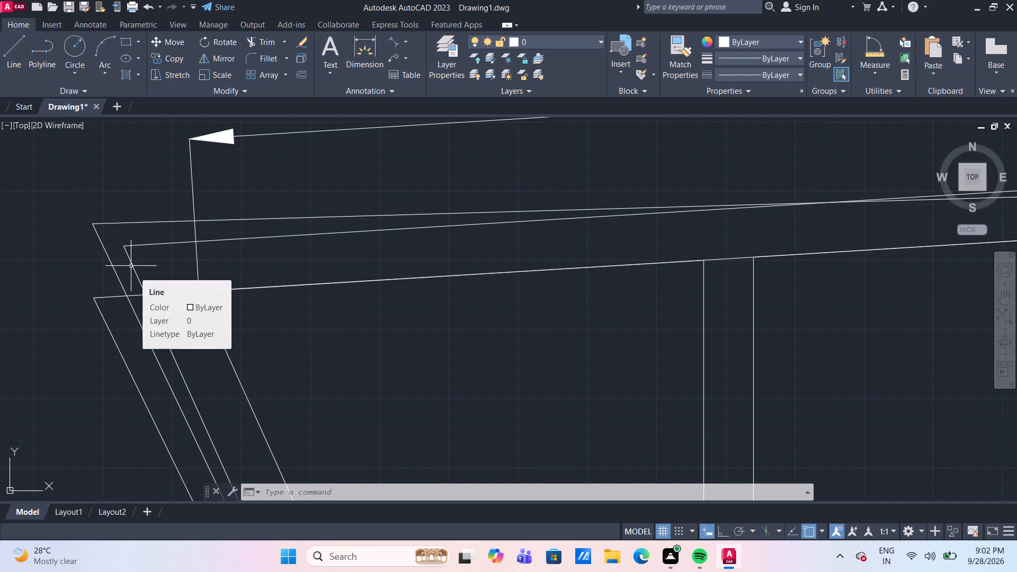
left_click(131, 266)
key("Escape")
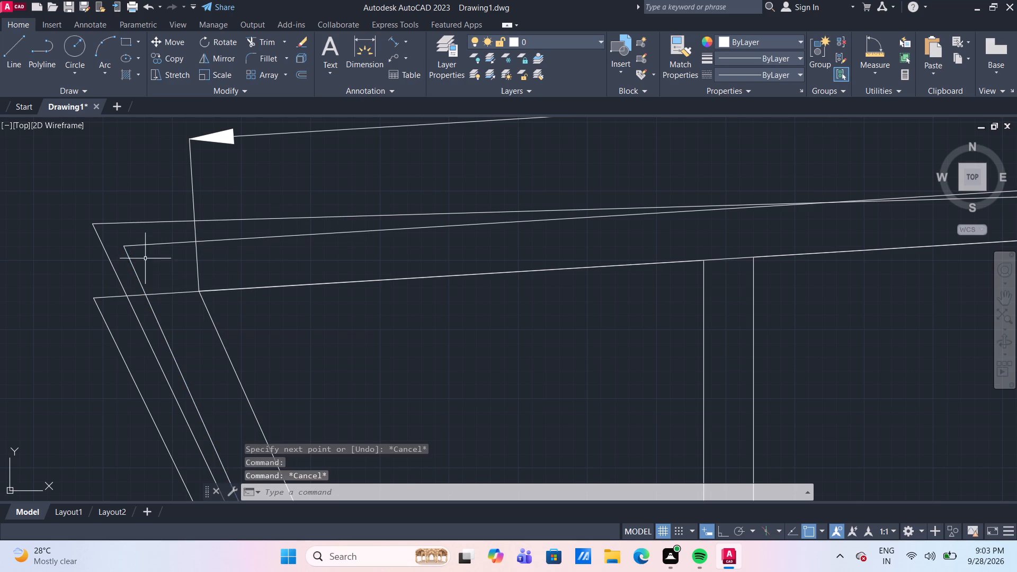
scroll(201, 262, "down", 3)
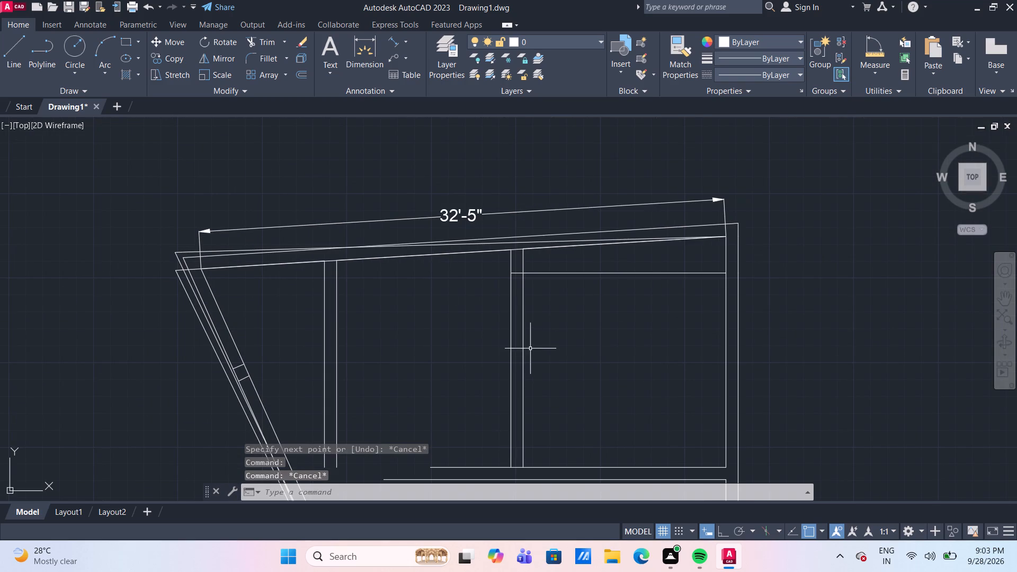
scroll(219, 266, "up", 2)
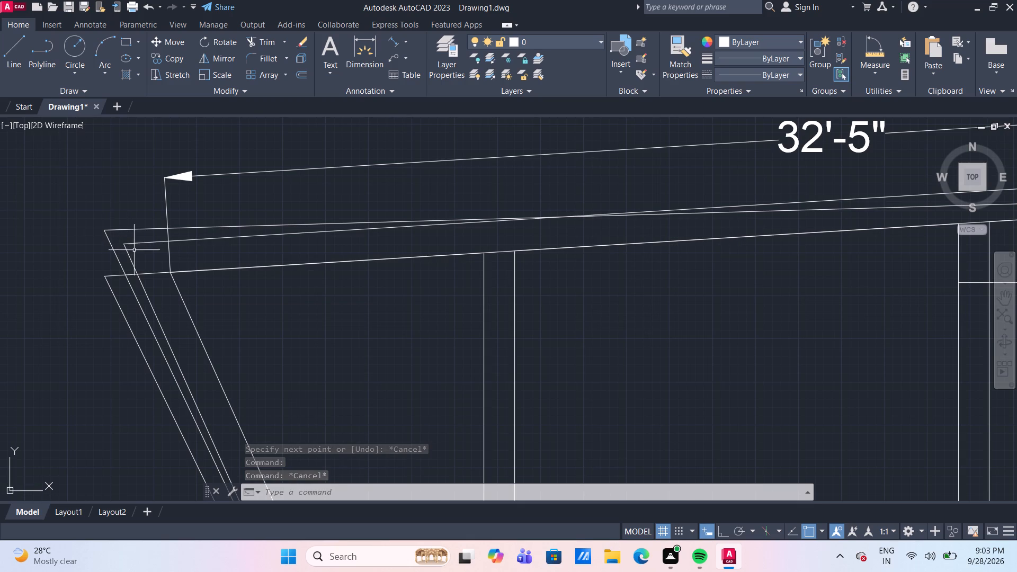
left_click_drag(140, 253, 122, 237)
left_click(73, 201)
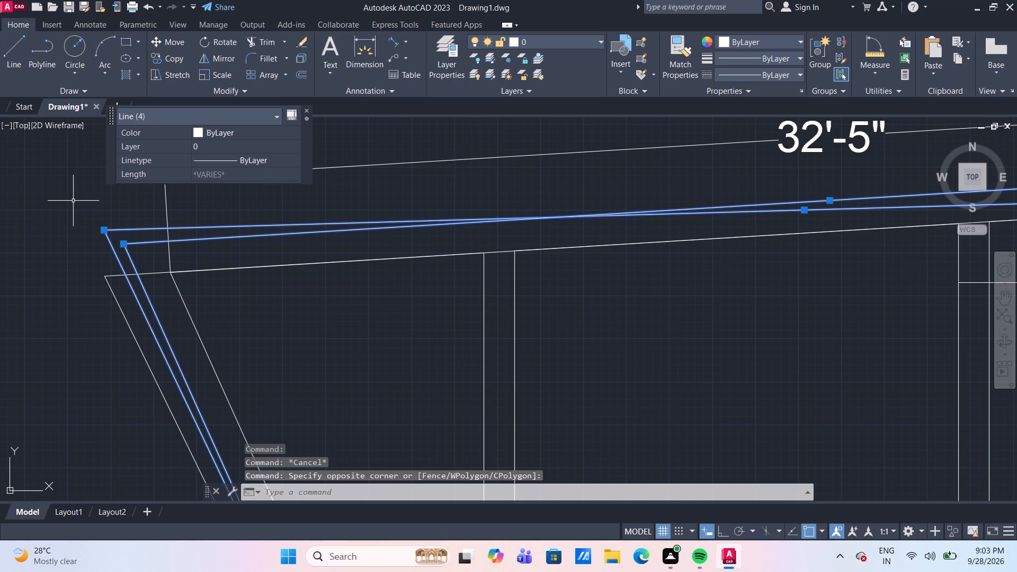
key("Delete")
Stretch the left end of the remaining long top wall line upward, making it about 34' long.
scroll(73, 201, "down", 3)
scroll(261, 243, "up", 1)
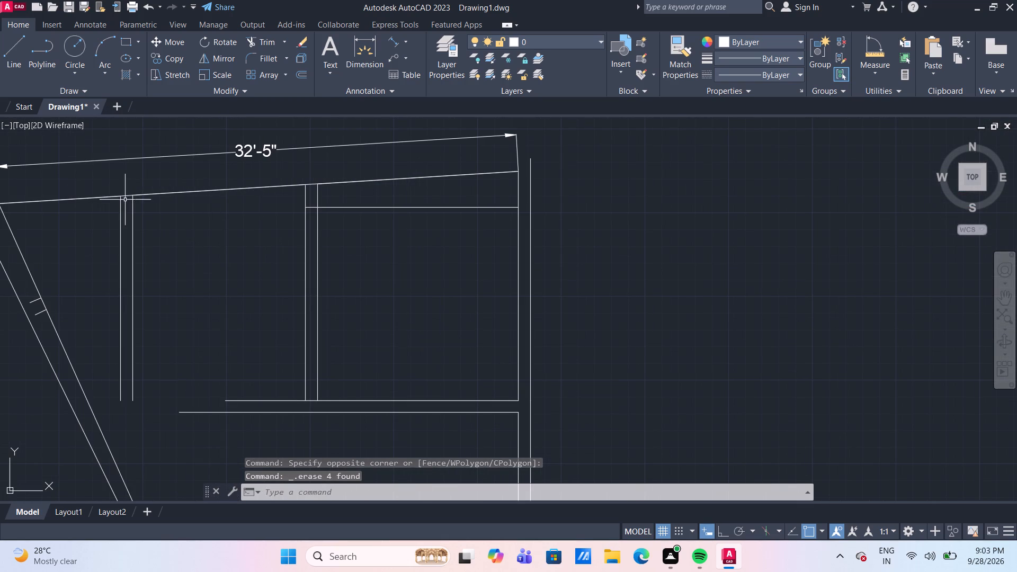
middle_click_drag(104, 230, 251, 316)
scroll(163, 244, "up", 1)
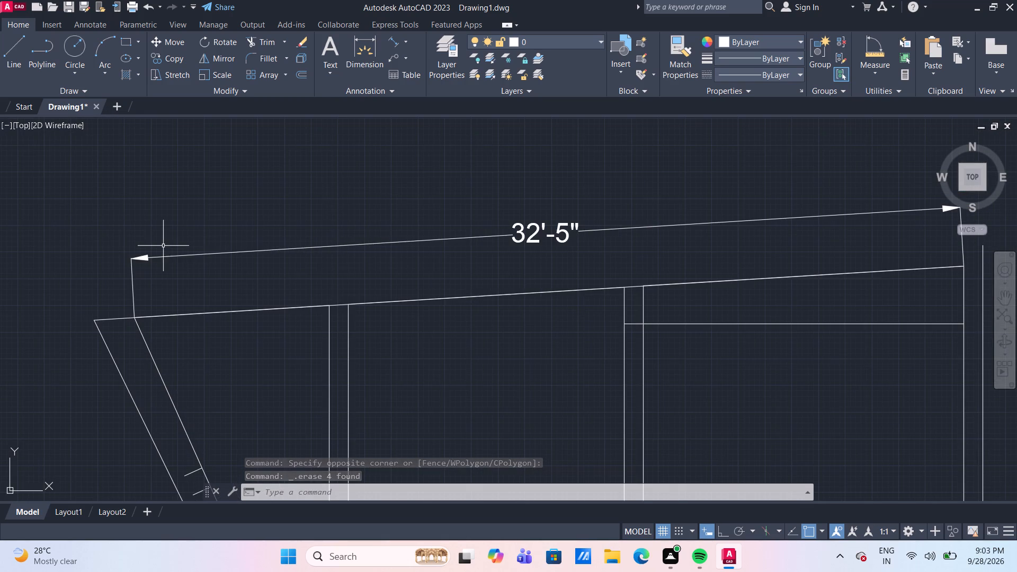
scroll(172, 270, "down", 1)
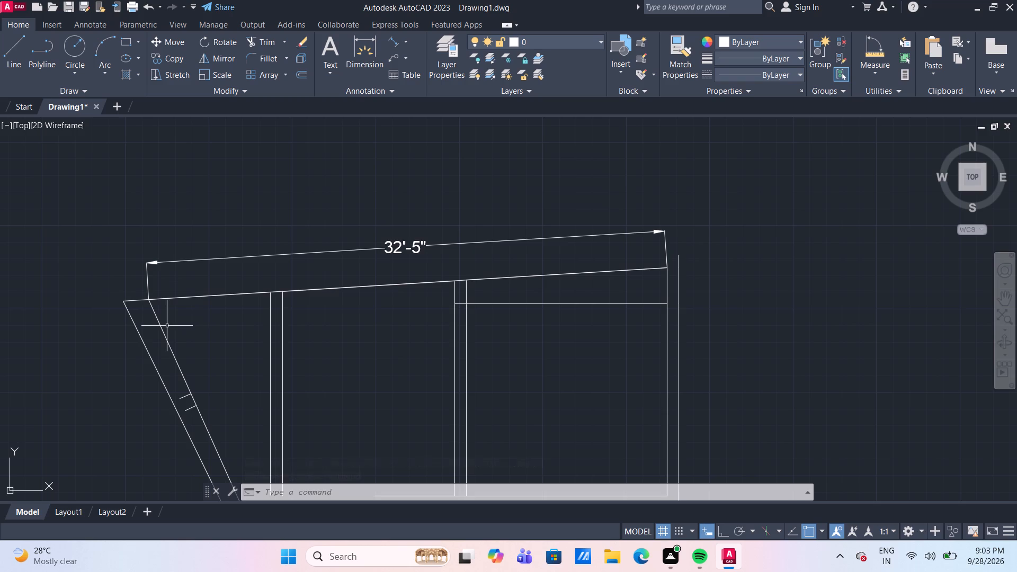
scroll(166, 326, "down", 3)
scroll(276, 403, "up", 1)
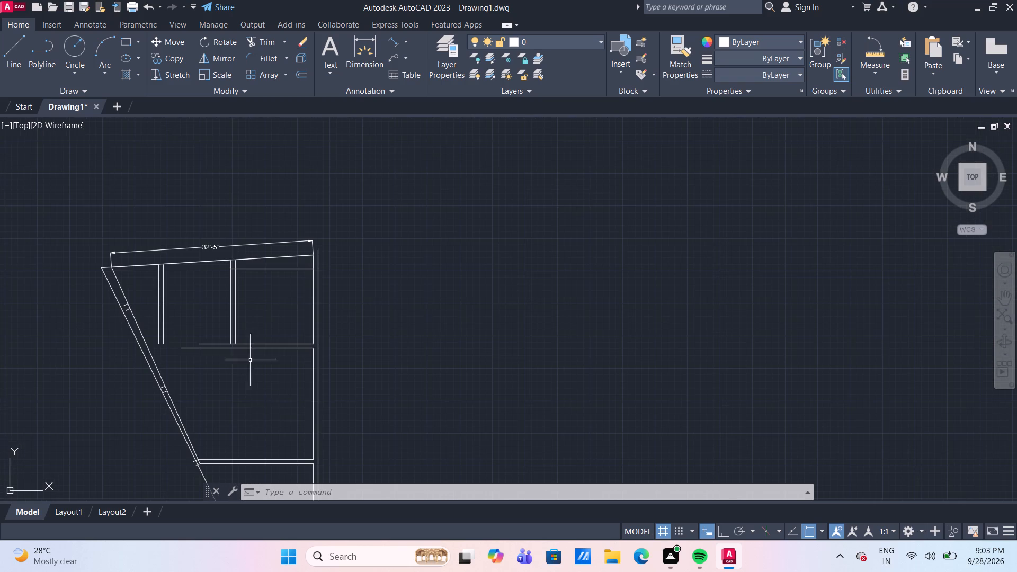
scroll(11, 198, "up", 1)
scroll(139, 286, "up", 1)
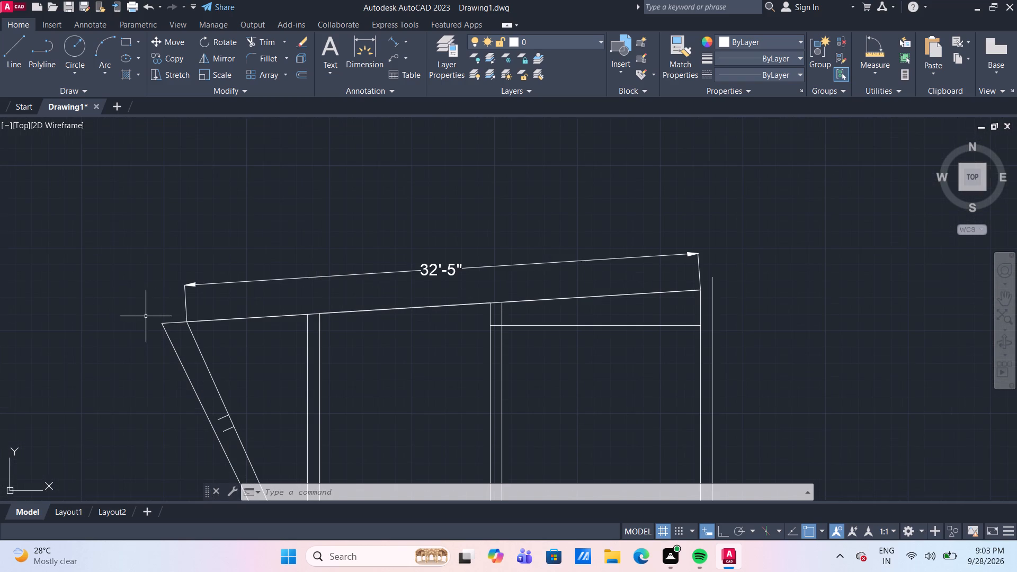
left_click(170, 323)
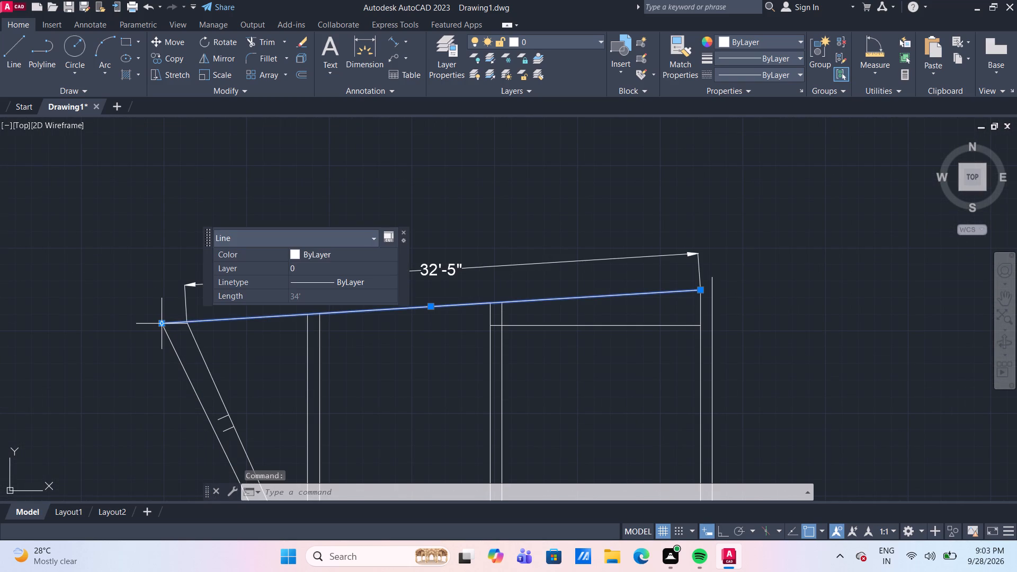
left_click(160, 323)
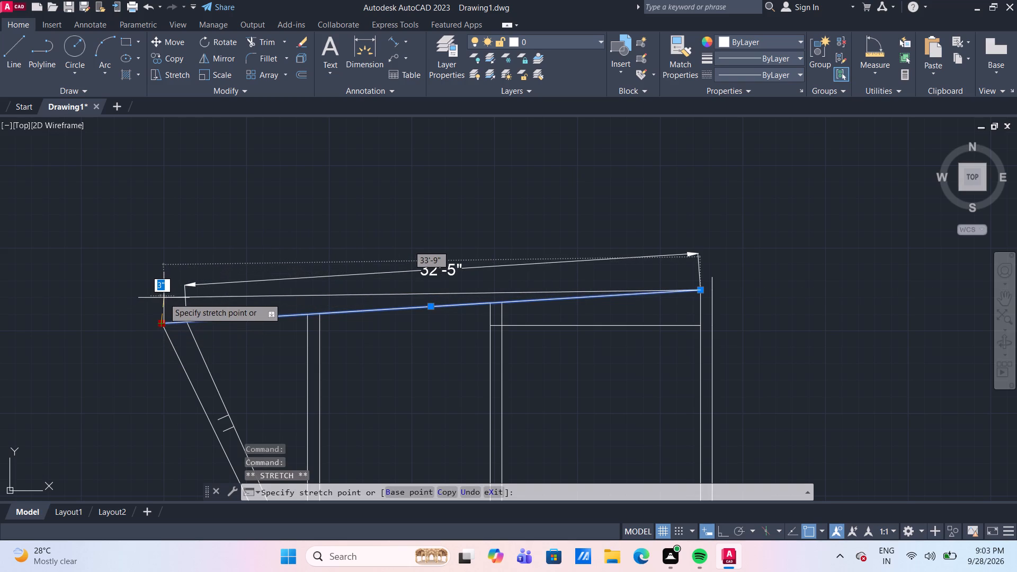
scroll(164, 297, "up", 1)
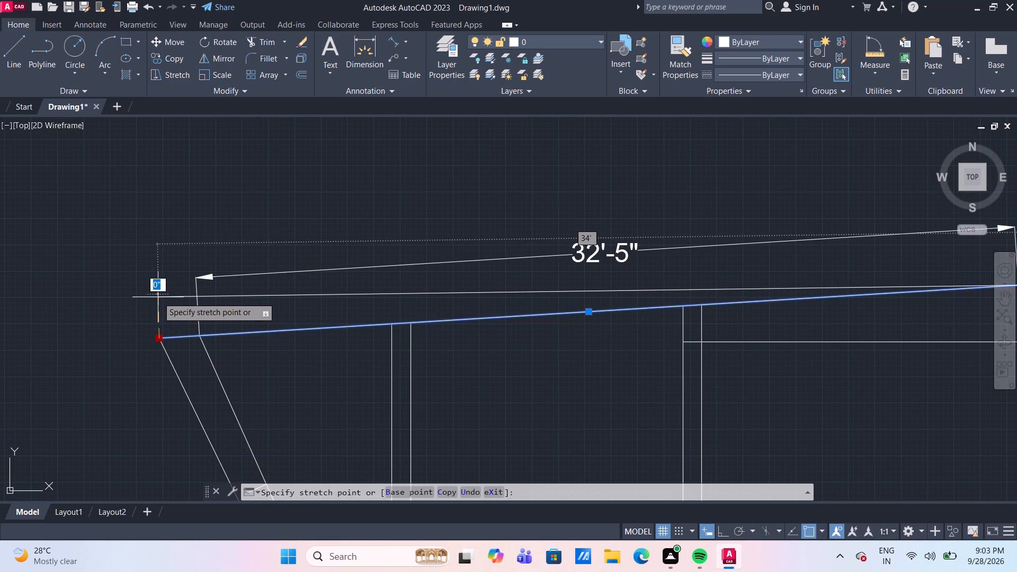
left_click(158, 297)
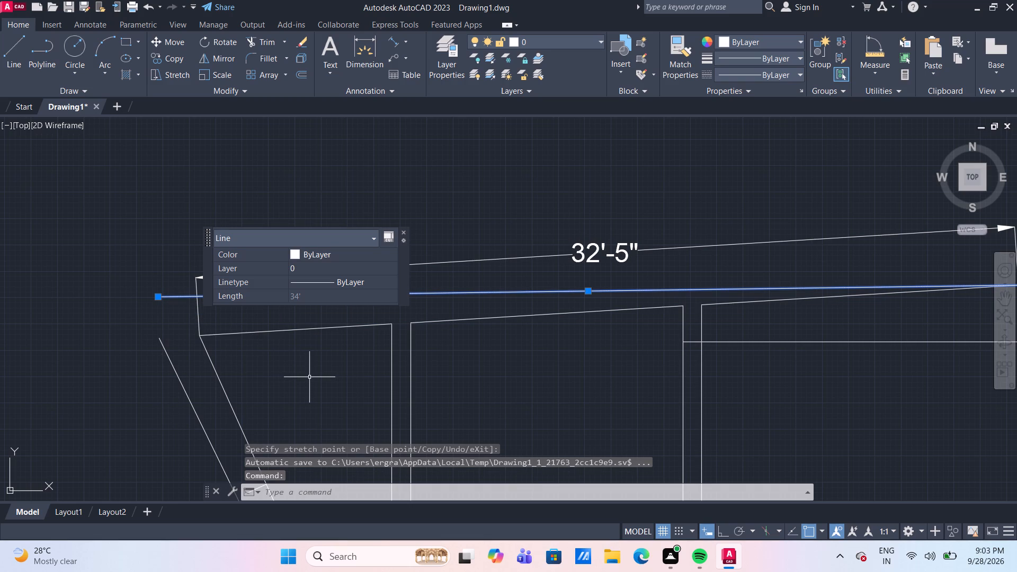
key("Escape")
Delete the 32'-5" dimension above the top wall.
scroll(384, 350, "down", 1)
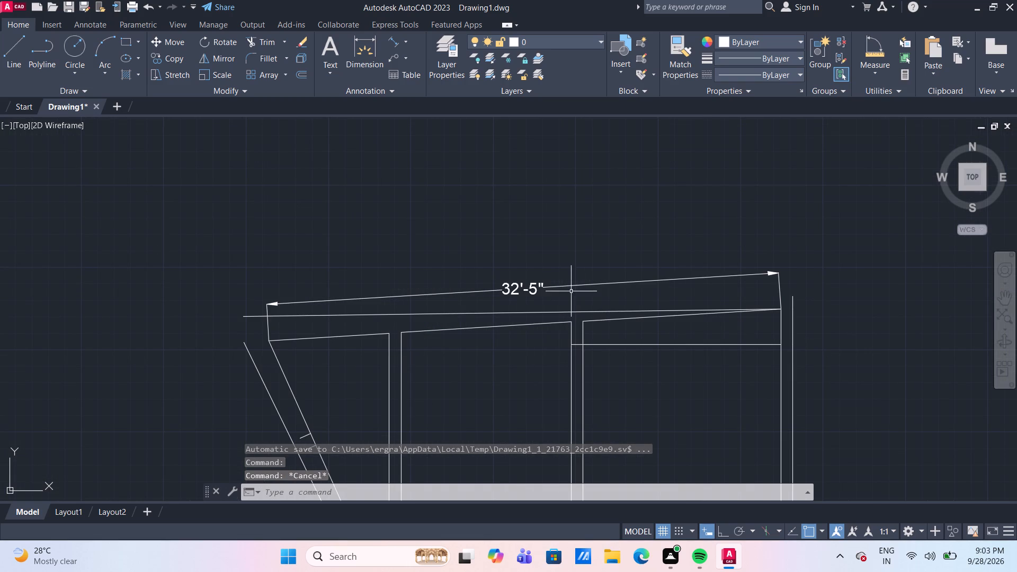
left_click(564, 287)
key("Delete")
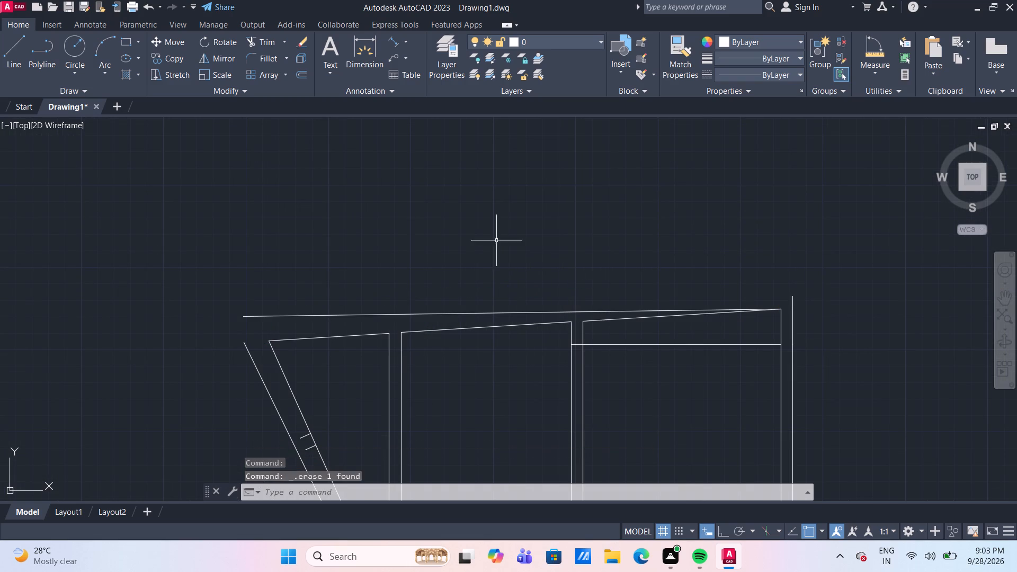
Add an aligned dimension to the repositioned long top wall line, placed just above it.
left_click(361, 56)
left_click(398, 316)
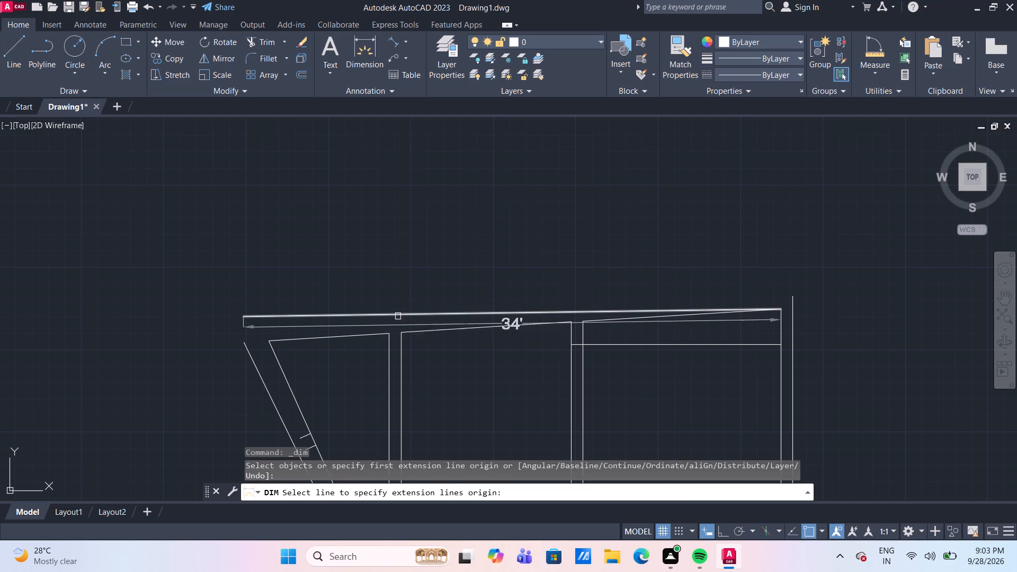
left_click(399, 298)
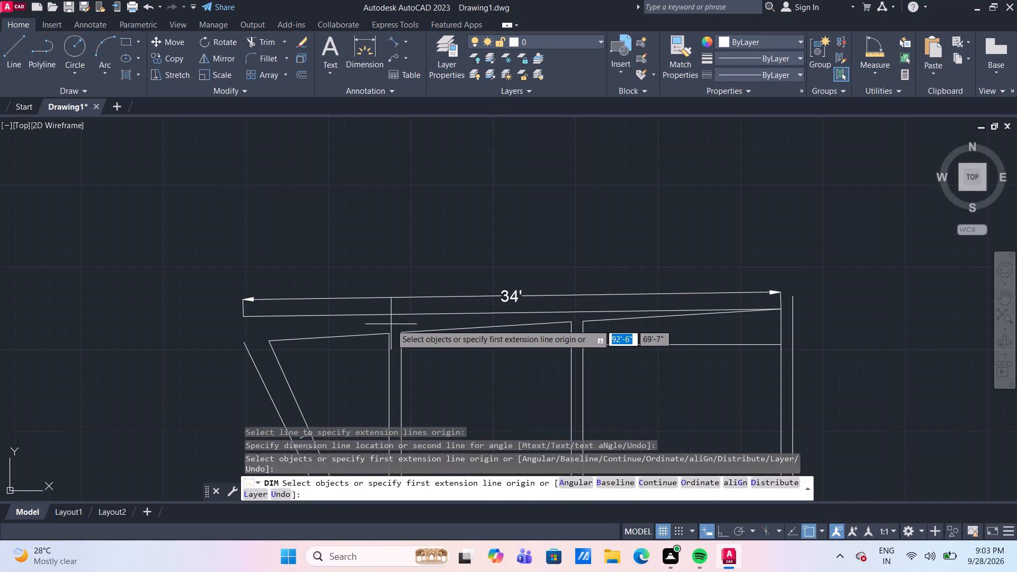
key("Escape")
Delete the slanted wall's outer line.
middle_click_drag(432, 321, 401, 263)
middle_click_drag(379, 284, 364, 261)
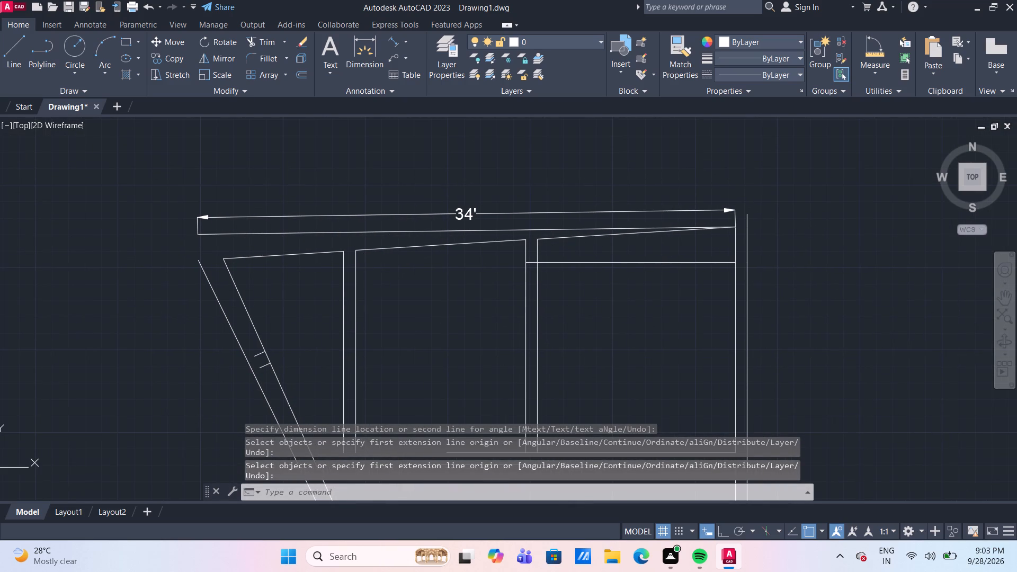
middle_click_drag(296, 280, 288, 234)
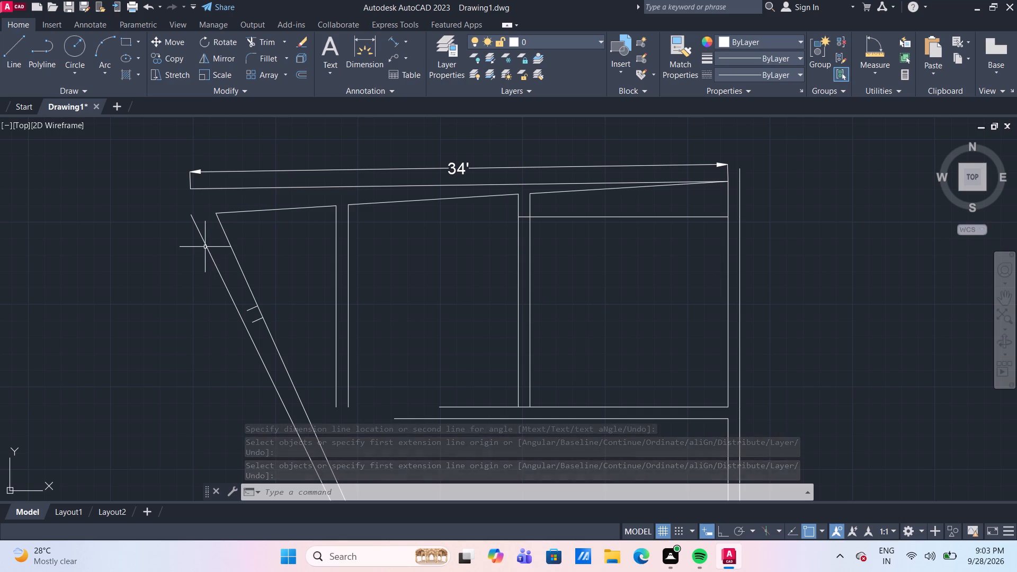
left_click(207, 247)
key("Delete")
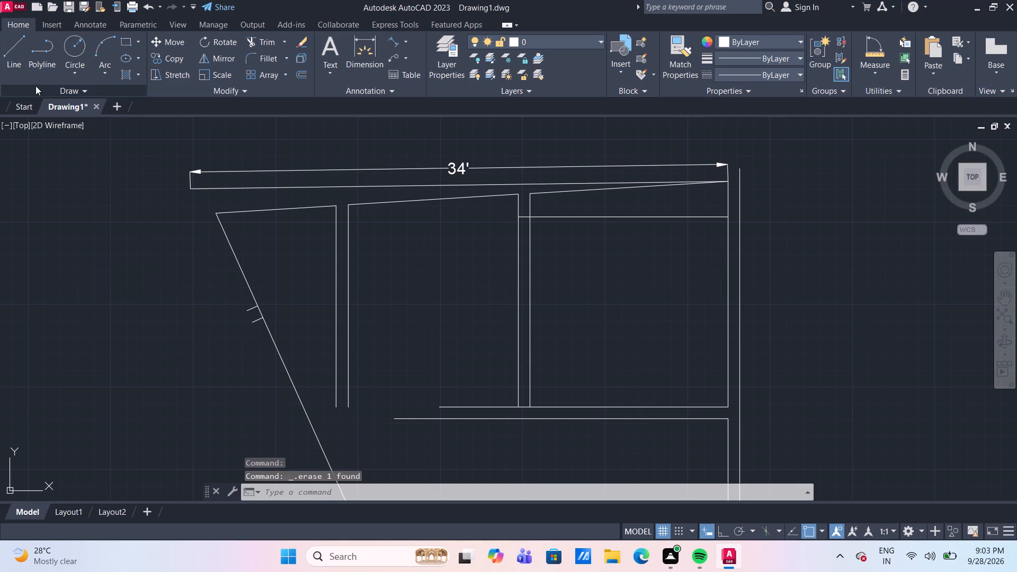
Draw a line from the top wall line's left end to the slanted wall's inner bottom corner, about 48'-5" long.
left_click_drag(14, 51, 19, 62)
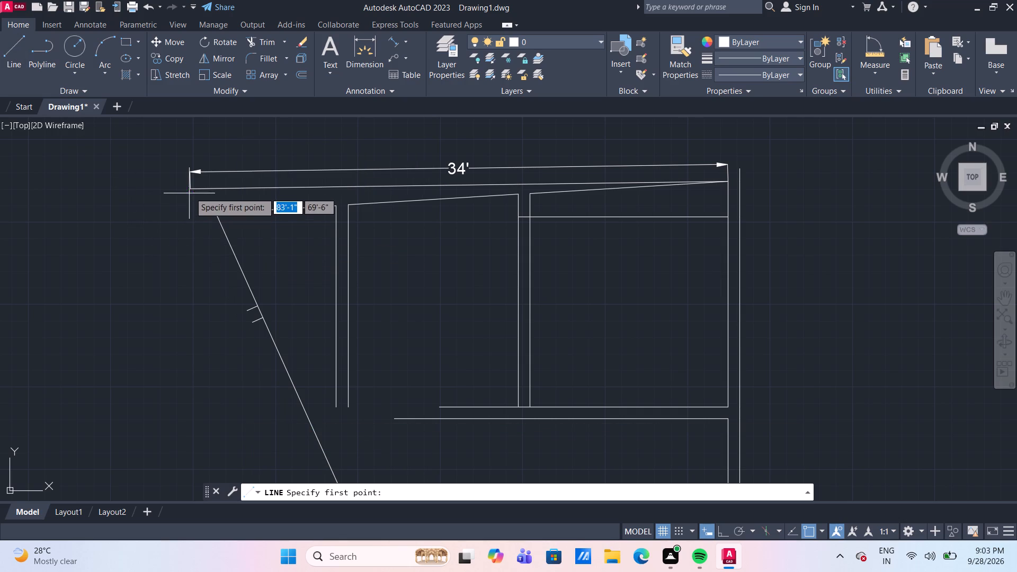
left_click(191, 190)
scroll(251, 333, "down", 3)
middle_click_drag(273, 389, 220, 247)
scroll(236, 302, "up", 3)
scroll(354, 395, "up", 1)
middle_click_drag(352, 400, 320, 305)
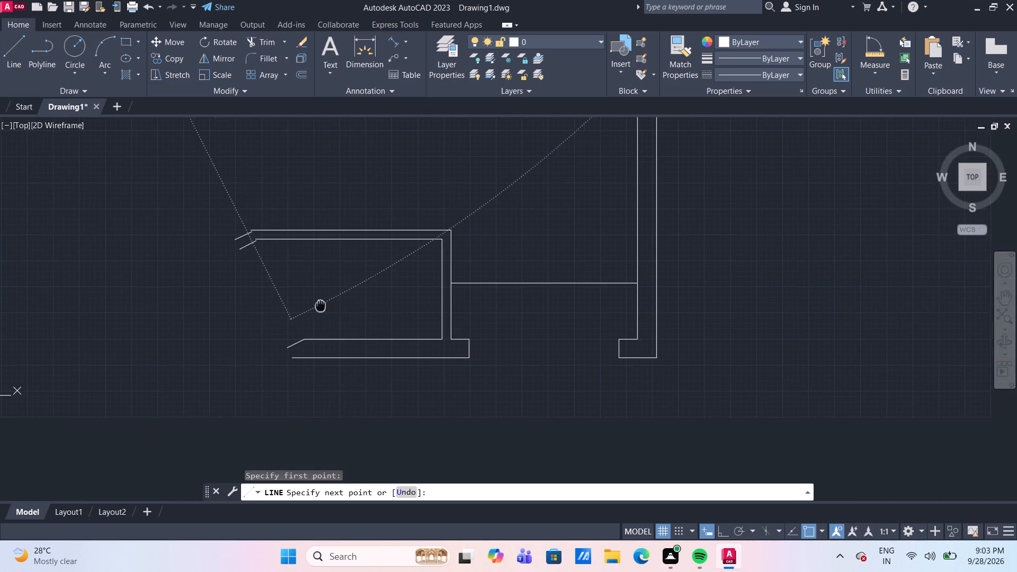
scroll(306, 333, "up", 4)
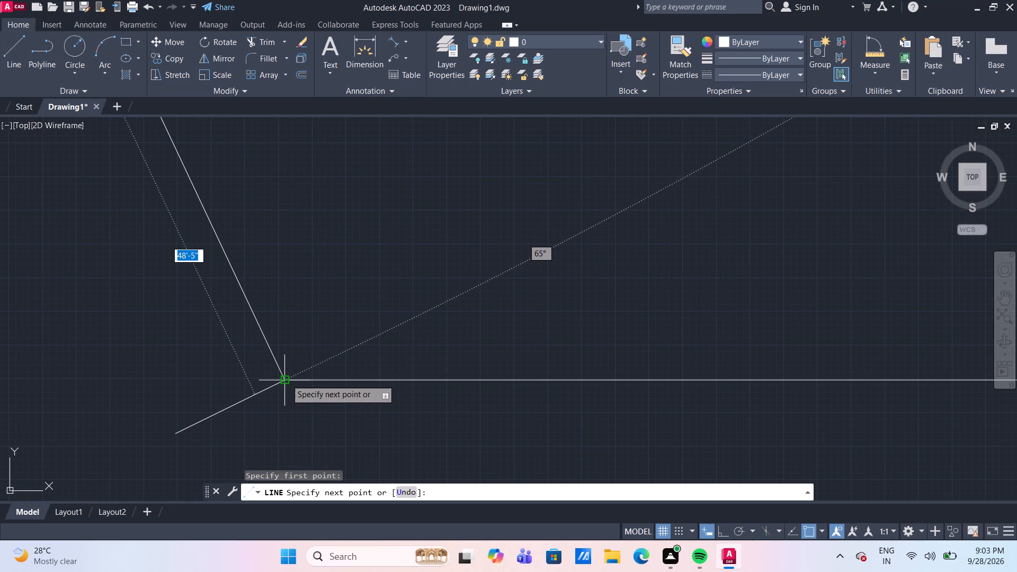
left_click(286, 379)
key("Escape")
Measure the angle between the redrawn slanted wall line and the short end line at its bottom corner.
scroll(366, 333, "down", 2)
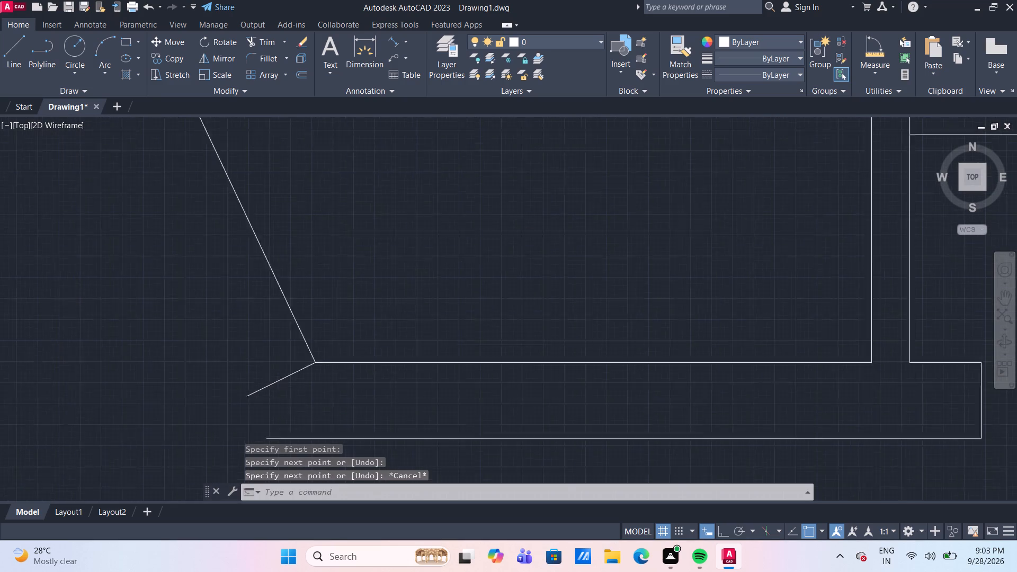
scroll(366, 333, "down", 3)
scroll(330, 273, "up", 5)
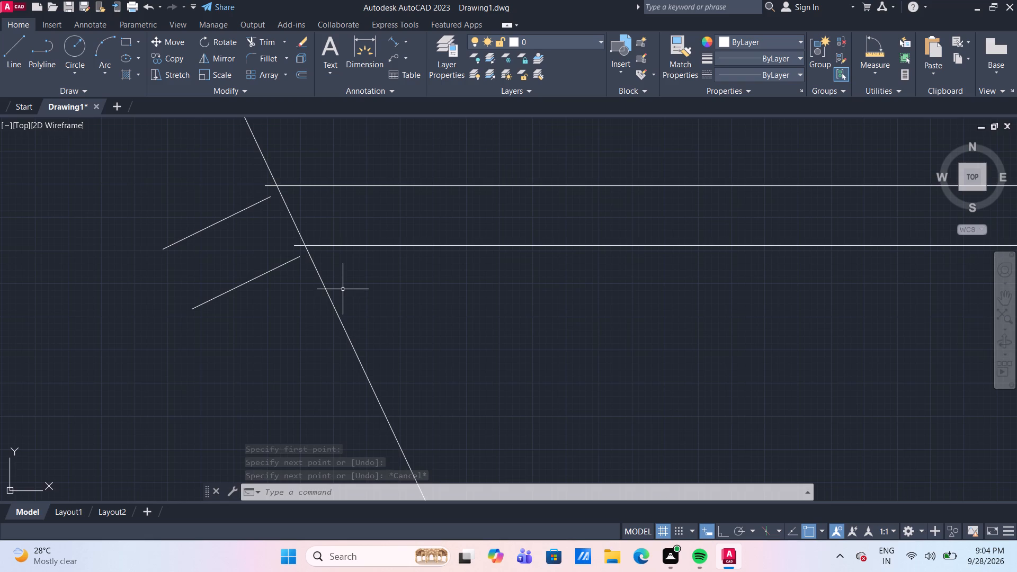
scroll(343, 289, "down", 3)
scroll(426, 344, "down", 2)
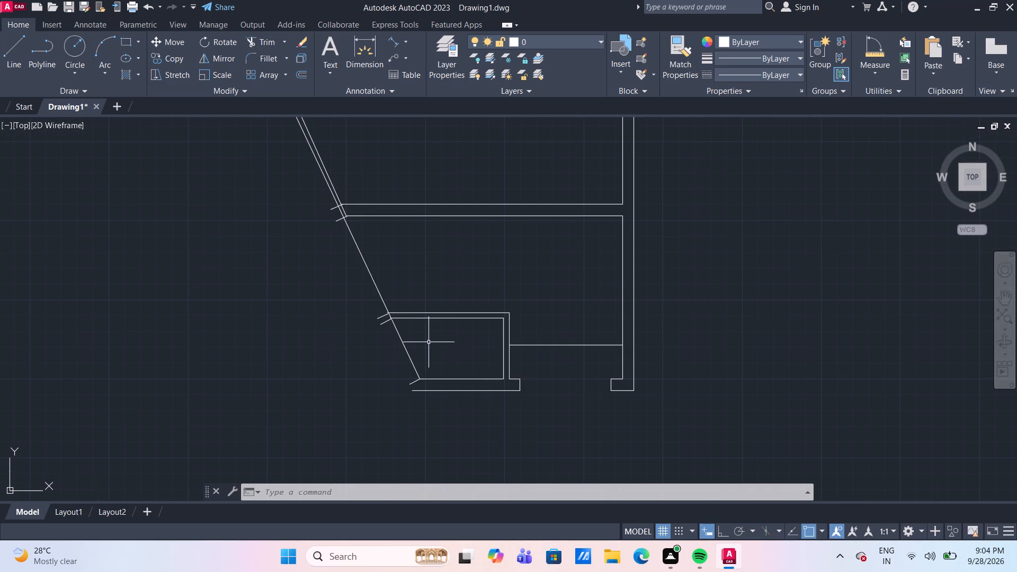
scroll(404, 389, "up", 4)
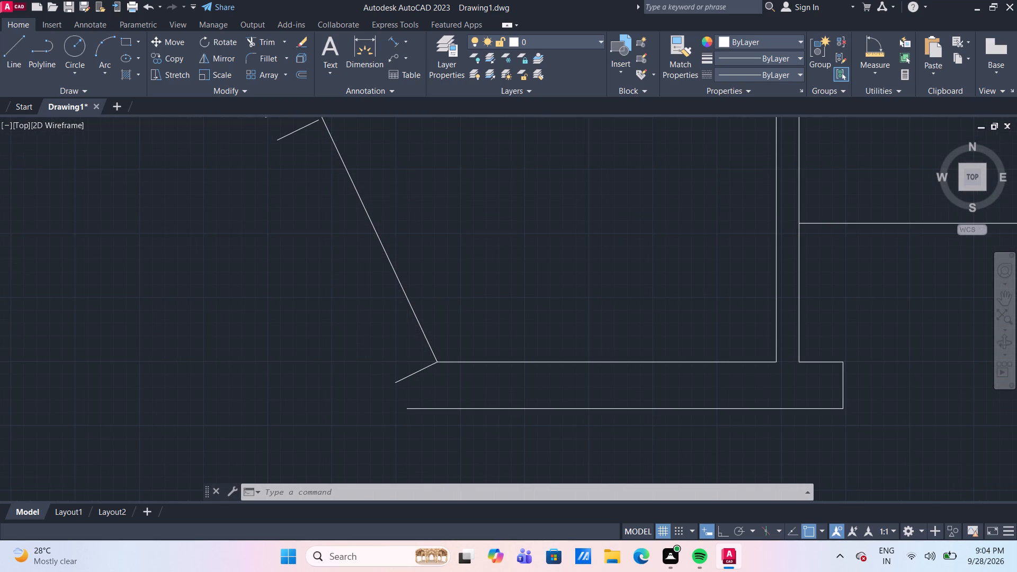
middle_click_drag(440, 376, 422, 352)
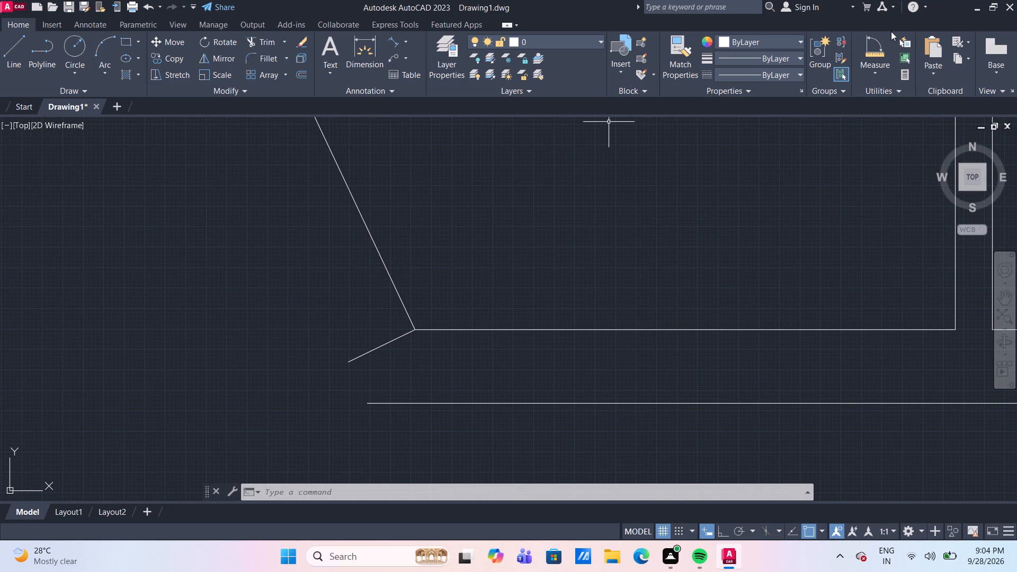
left_click(878, 48)
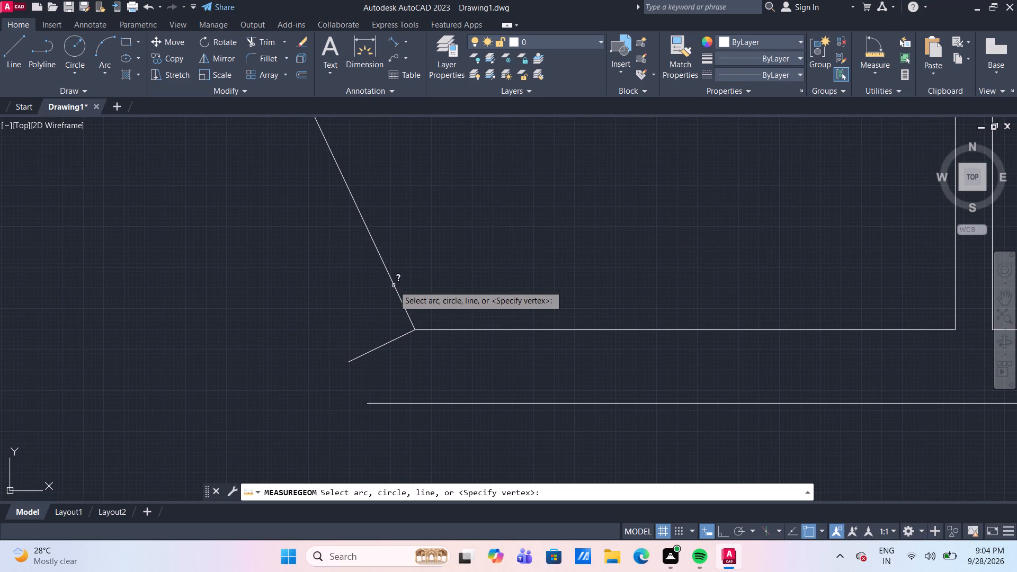
left_click_drag(394, 285, 392, 294)
left_click(374, 350)
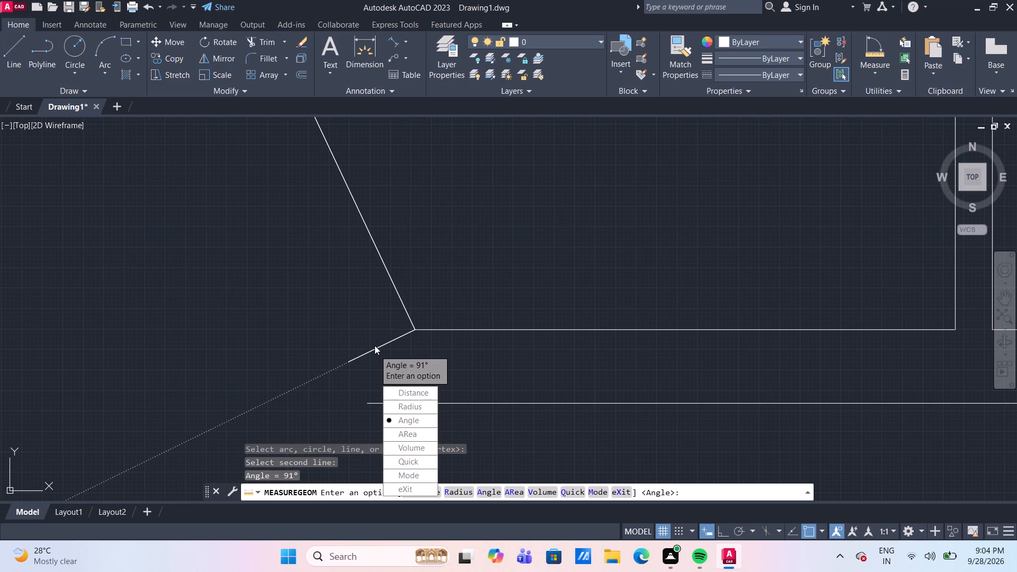
key("Escape")
Delete the short end line at the slanted wall's bottom corner.
left_click(386, 345)
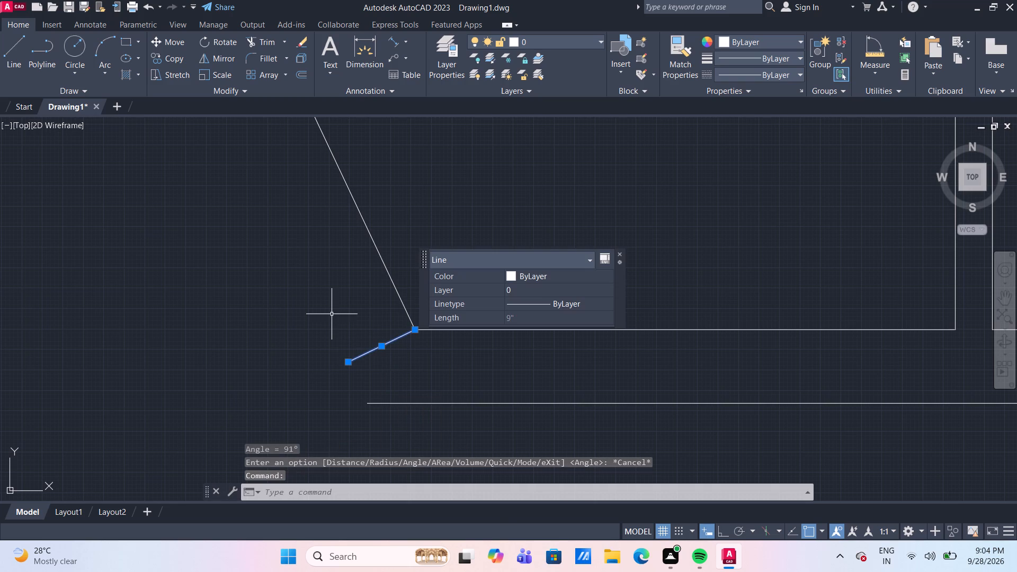
key("Delete")
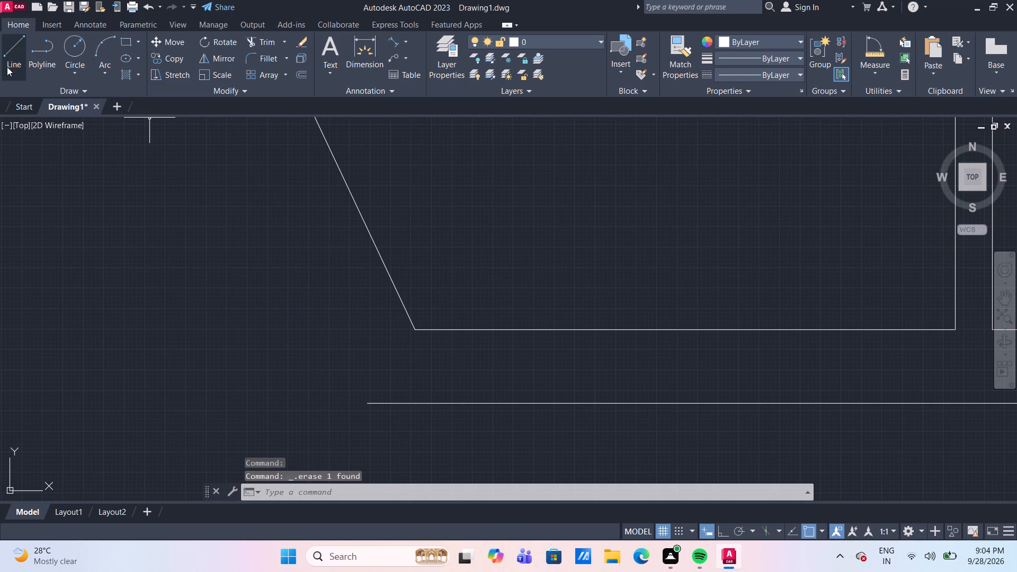
Draw a line about 11" long from the slanted wall's bottom corner outward, perpendicular to the slanted wall line.
left_click(7, 67)
left_click(417, 330)
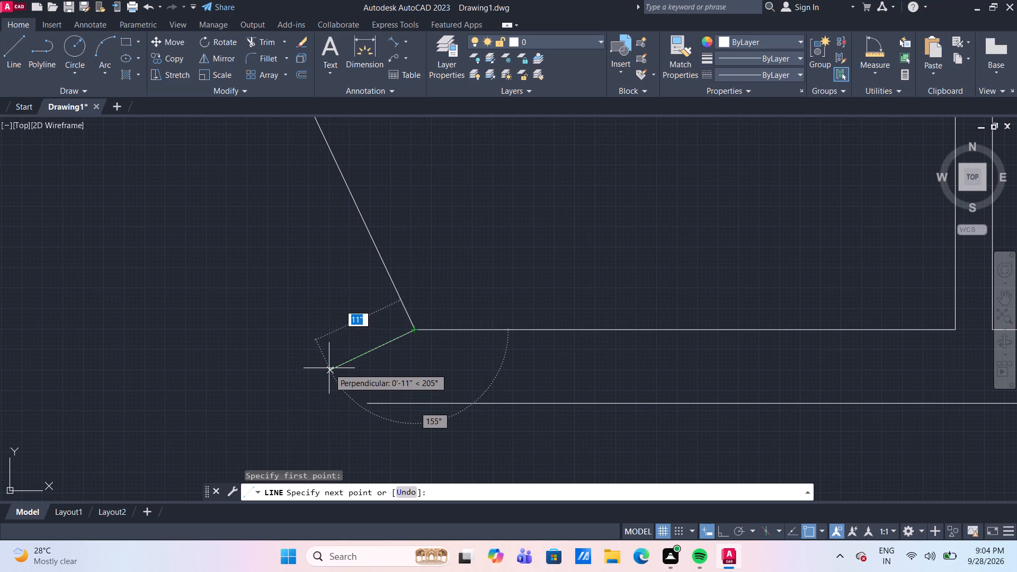
left_click(329, 368)
key("Escape")
Measure the angle between the new short end line and the slanted wall line.
middle_click_drag(355, 316, 365, 350)
scroll(365, 351, "down", 1)
left_click(879, 47)
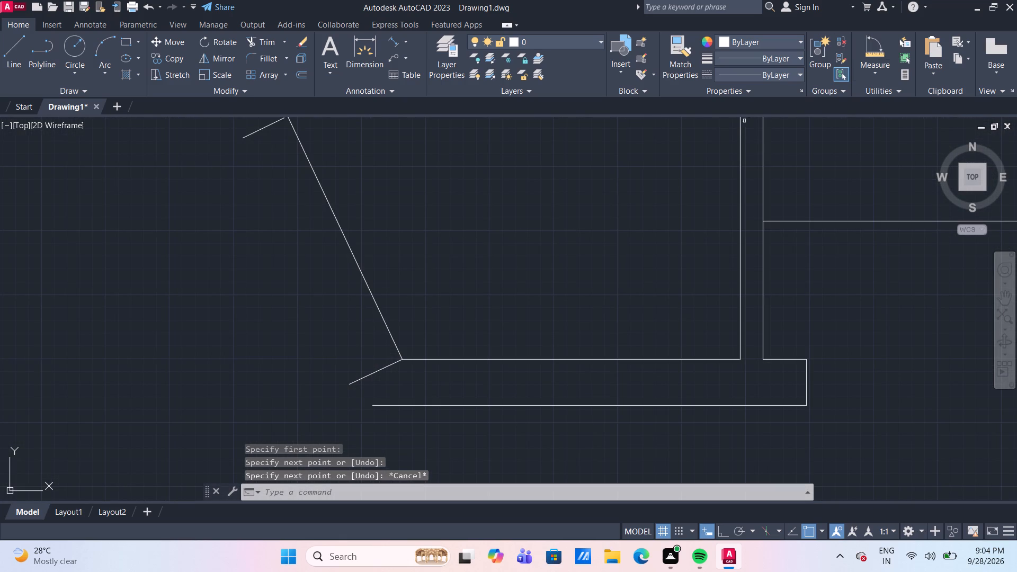
left_click(393, 365)
left_click(393, 338)
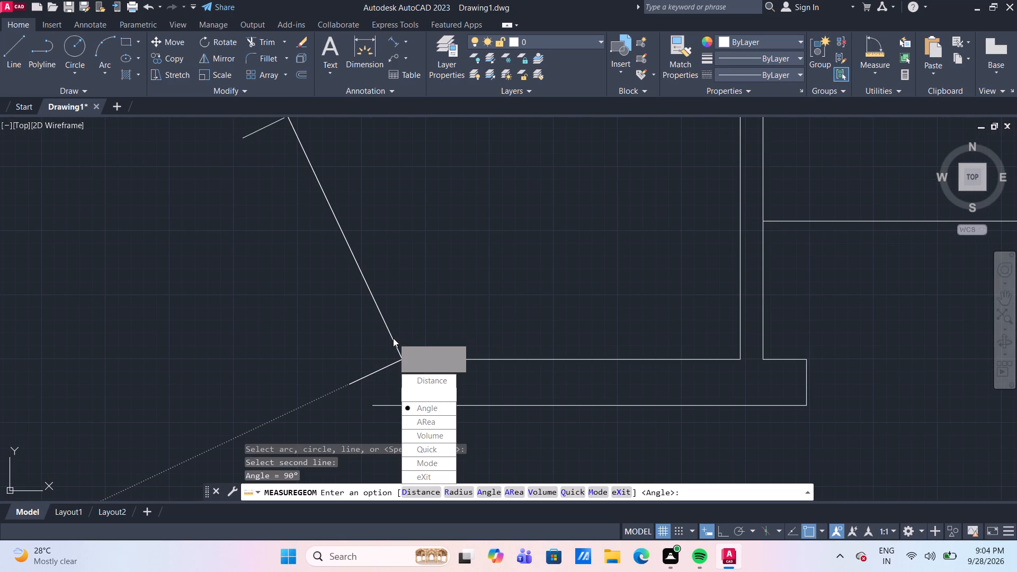
key("Escape")
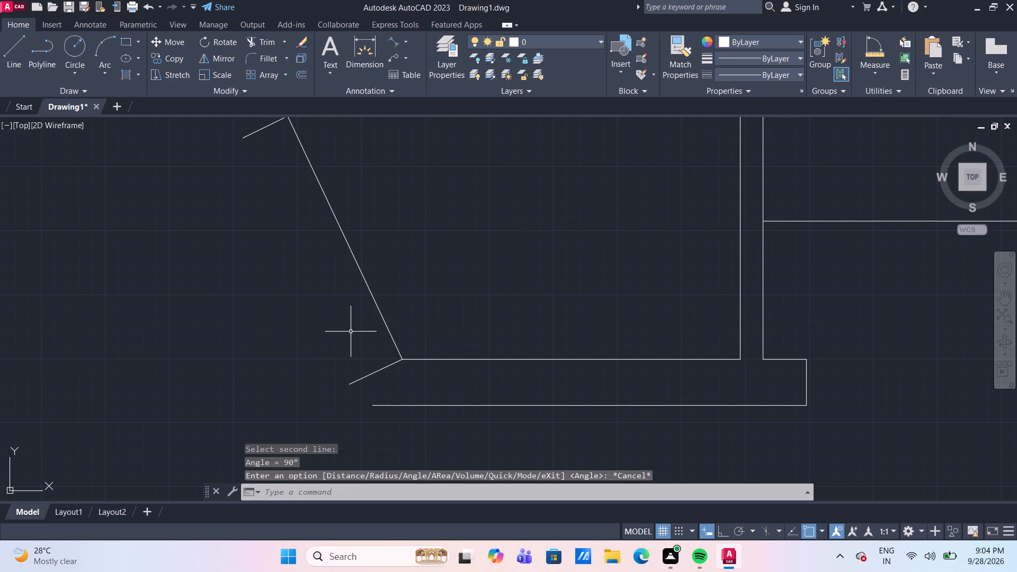
Offset the new short end line 4'4.5" up along the slanted wall, towards the small room's top partition.
scroll(352, 335, "down", 1)
key("o")
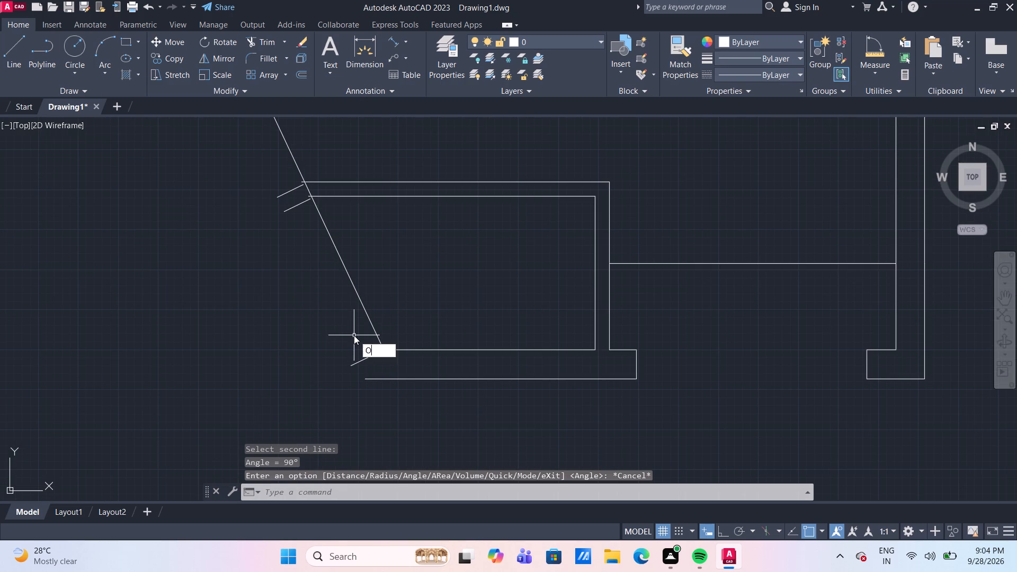
key("Return")
key("Return")
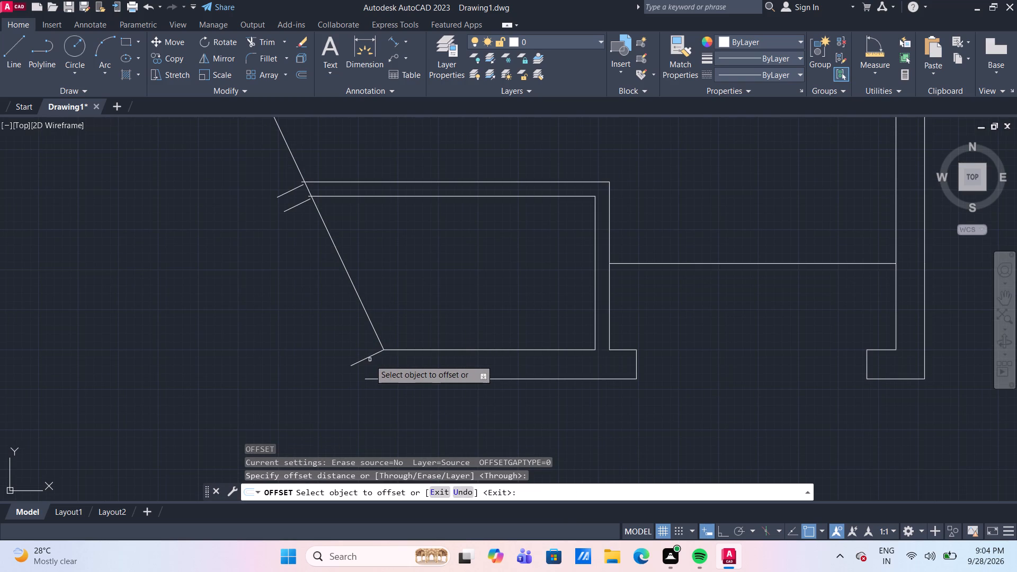
left_click_drag(370, 358, 368, 353)
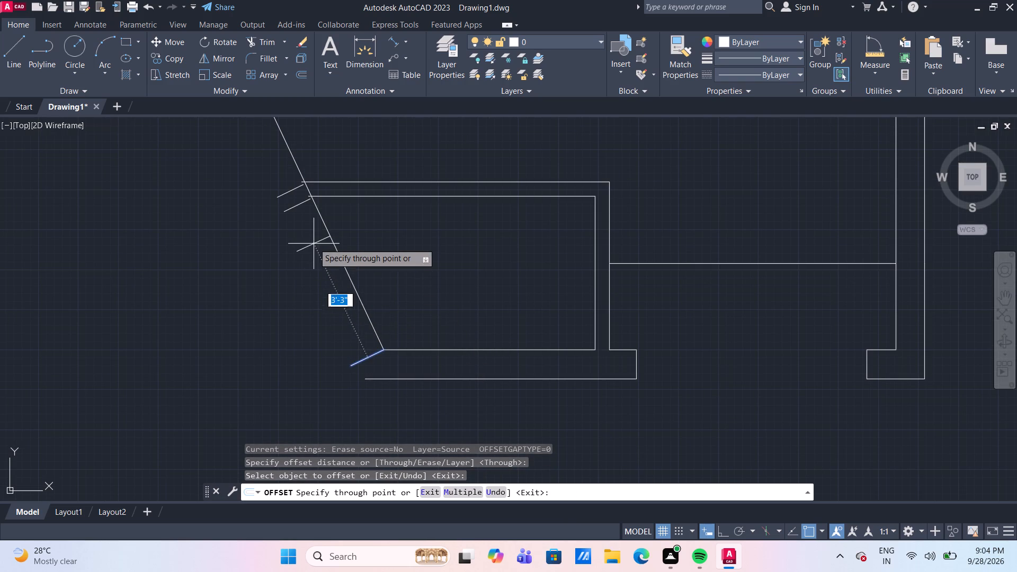
scroll(314, 243, "up", 1)
middle_click_drag(316, 247, 307, 325)
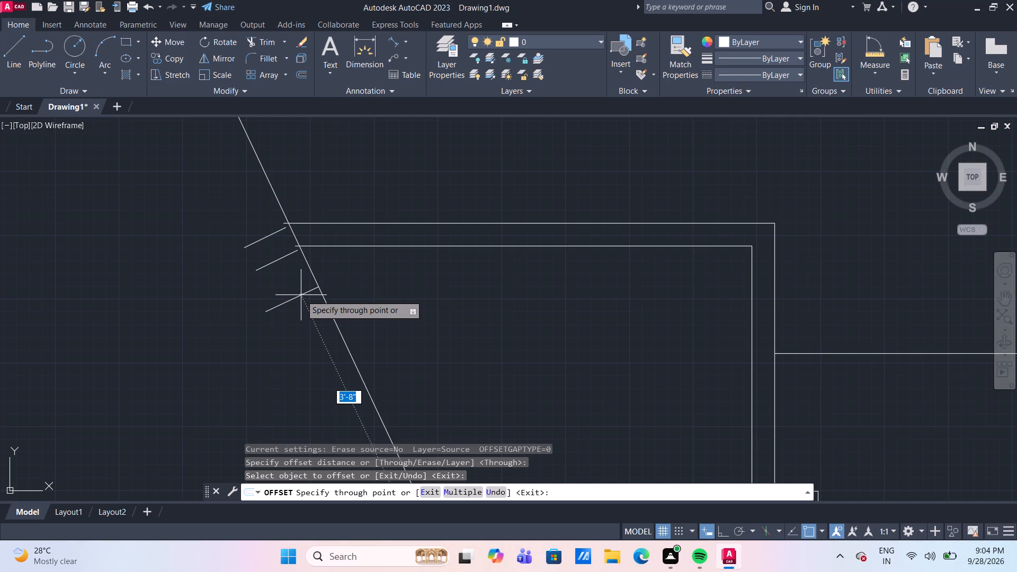
type("4'4.5\"")
key("Return")
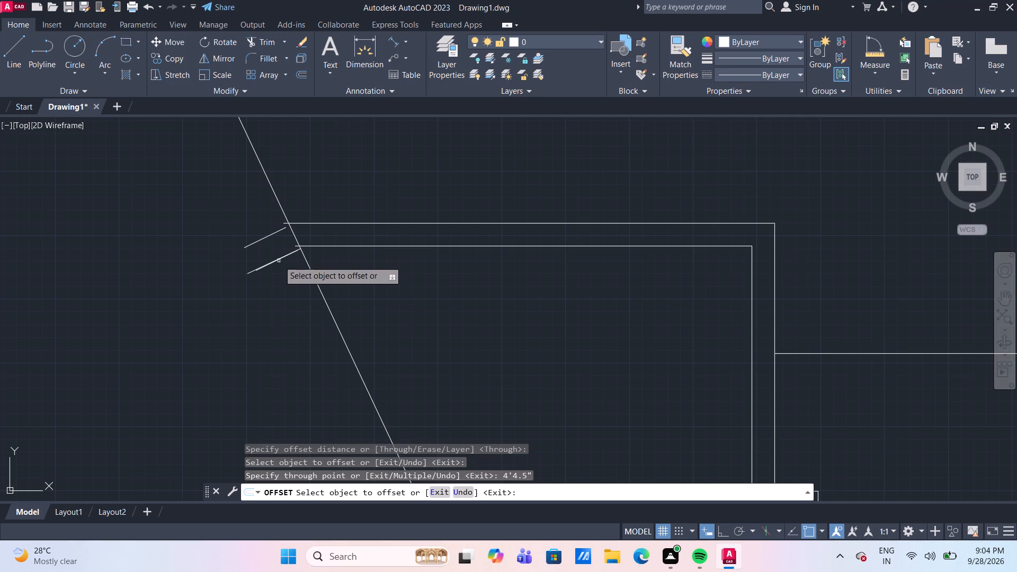
Delete the old short line that nearly coincides with the new offset line beside the small room's top partition.
scroll(294, 258, "up", 3)
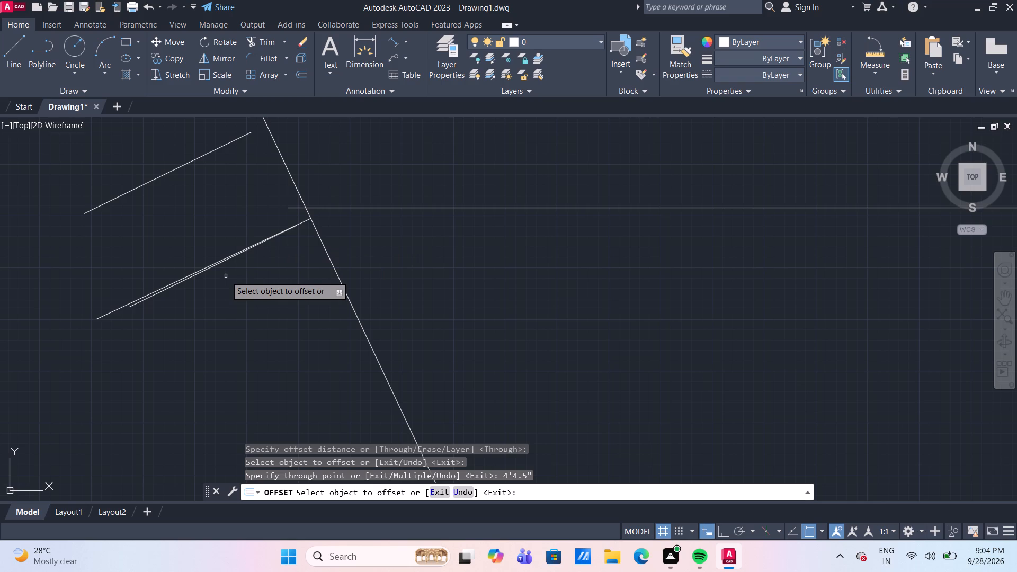
scroll(220, 275, "up", 2)
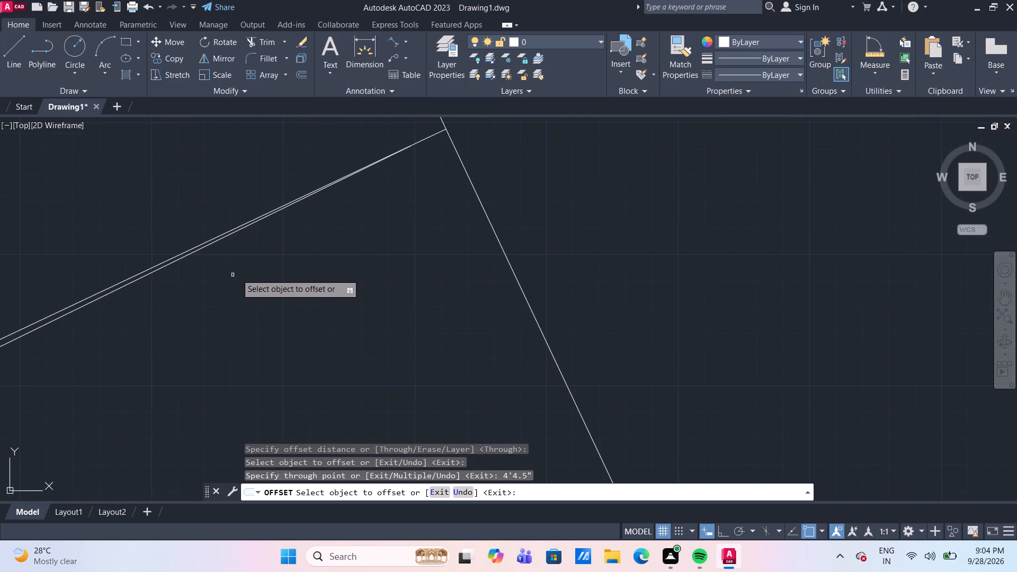
scroll(238, 273, "down", 3)
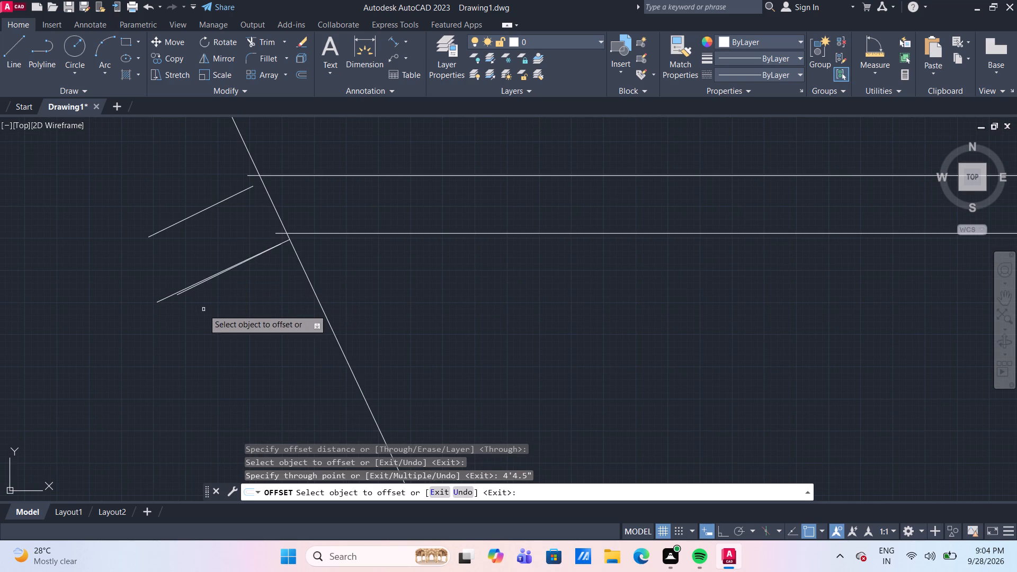
left_click(188, 291)
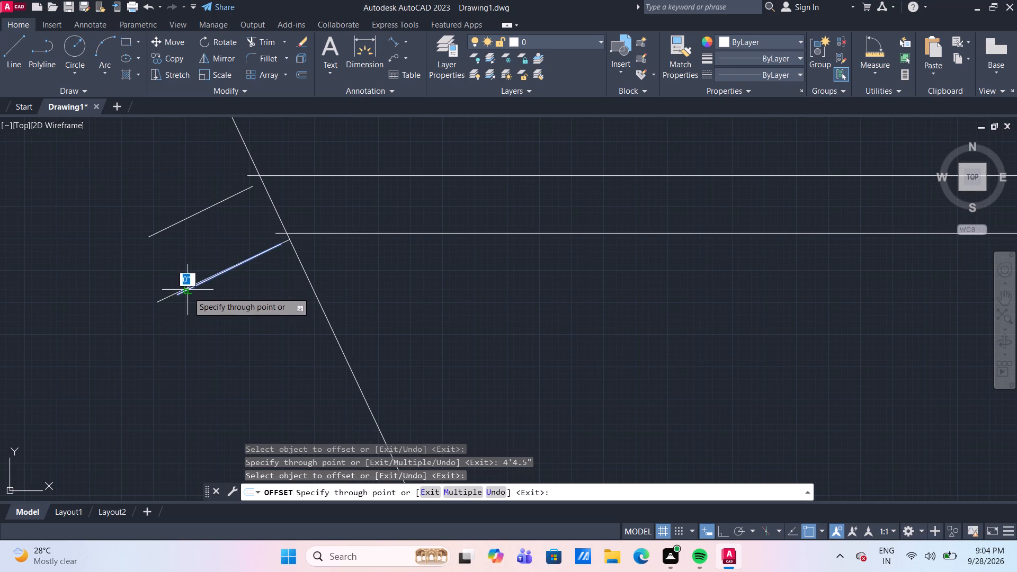
key("Delete")
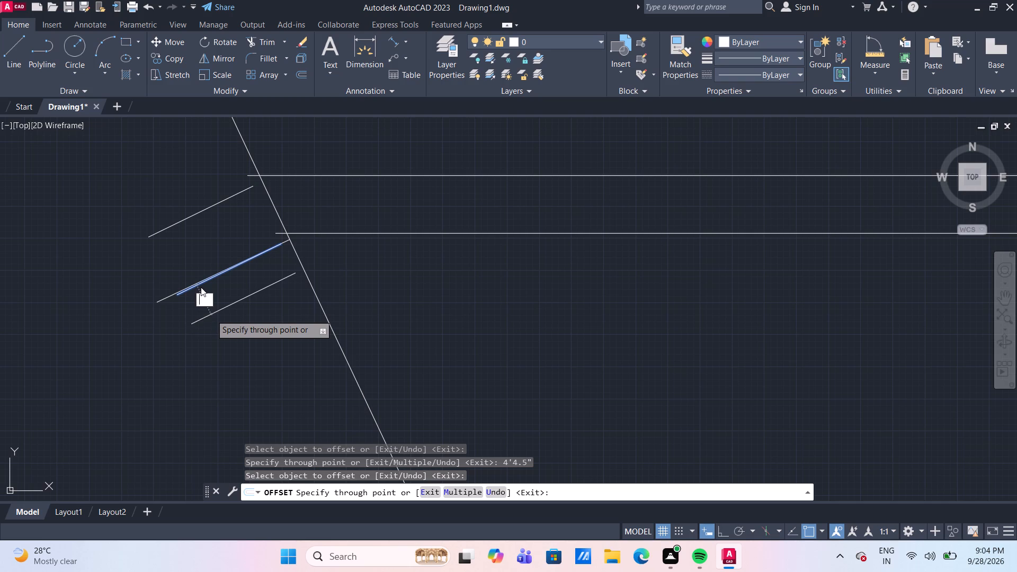
key("Escape")
scroll(198, 290, "up", 2)
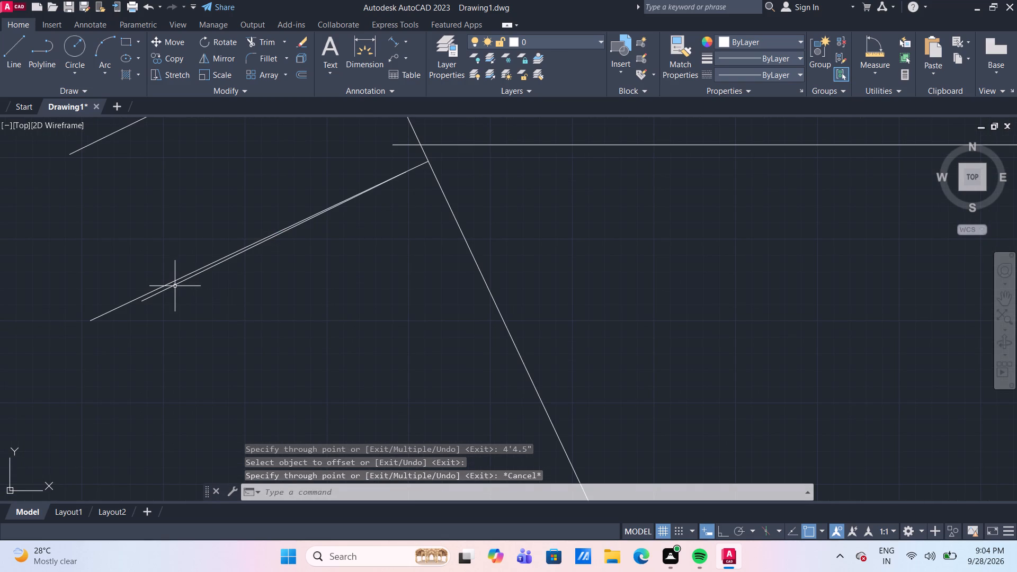
left_click(175, 286)
key("Delete")
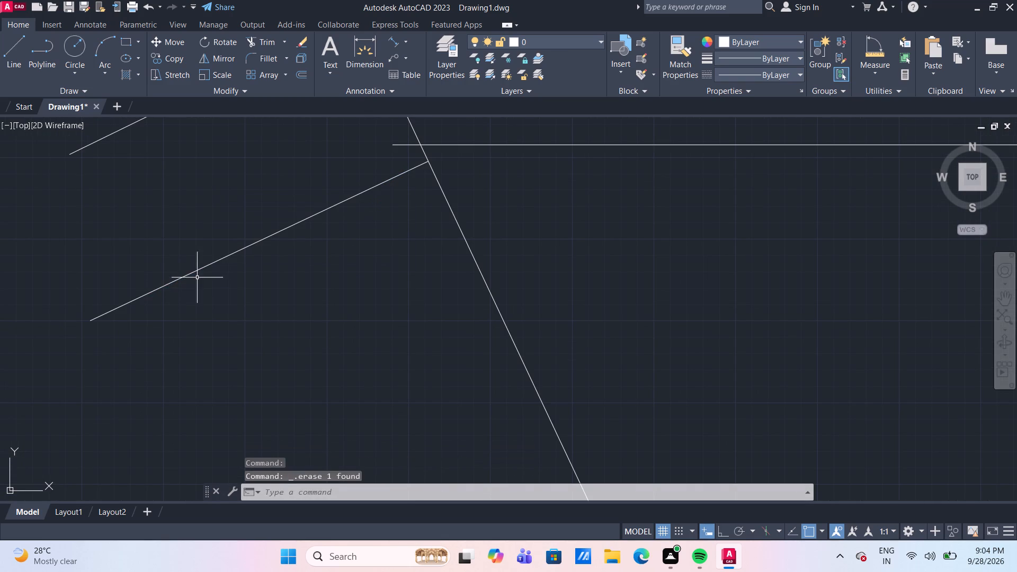
Delete the 34' aligned dimension above the top wall.
scroll(284, 304, "down", 2)
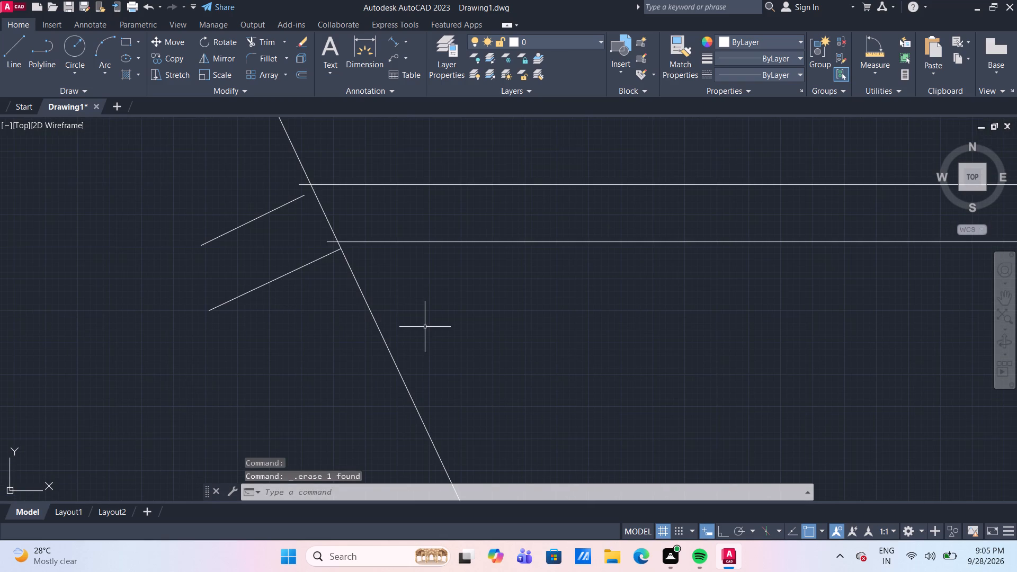
scroll(425, 327, "down", 2)
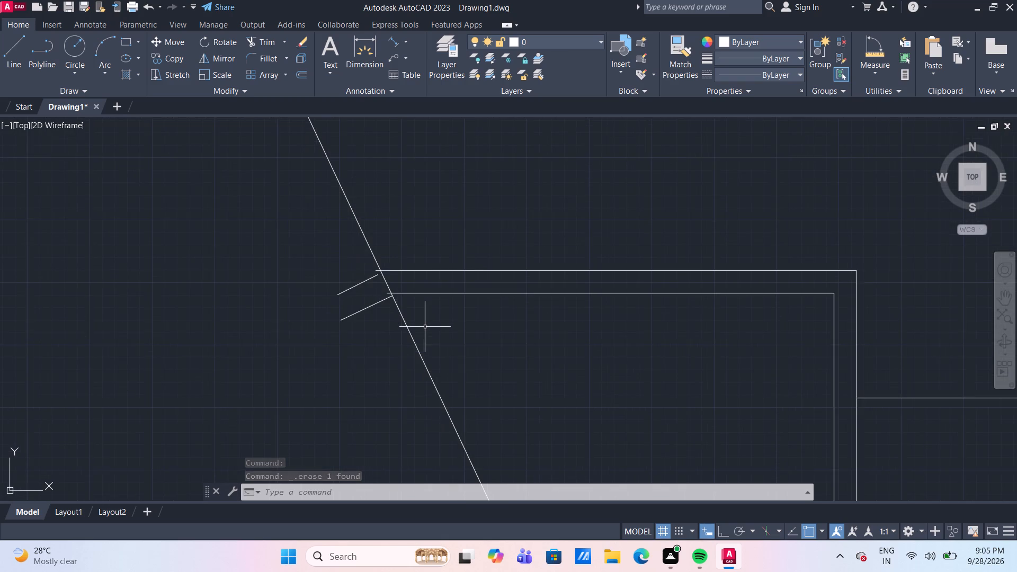
scroll(430, 332, "down", 3)
scroll(454, 394, "up", 2)
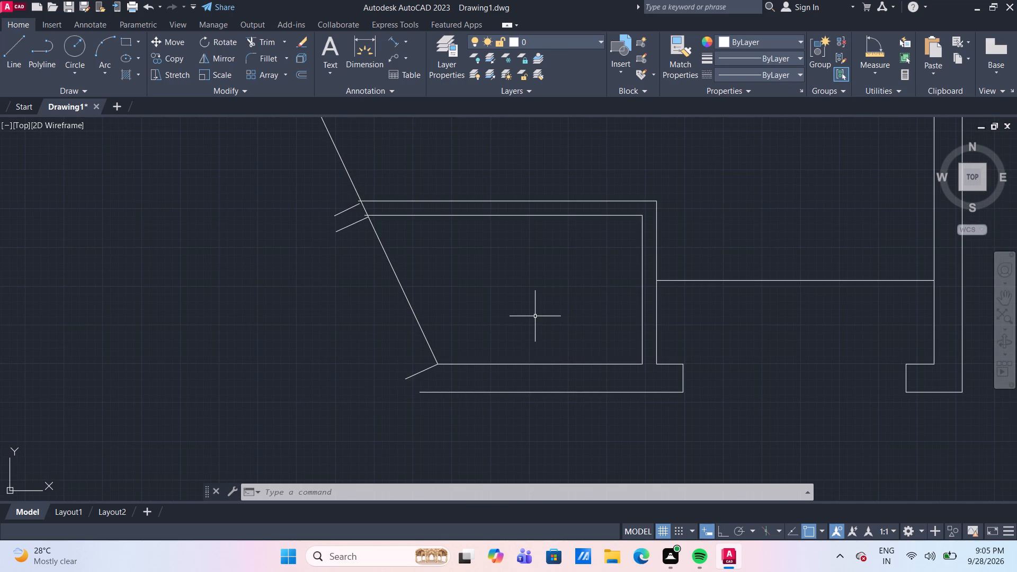
scroll(533, 314, "down", 2)
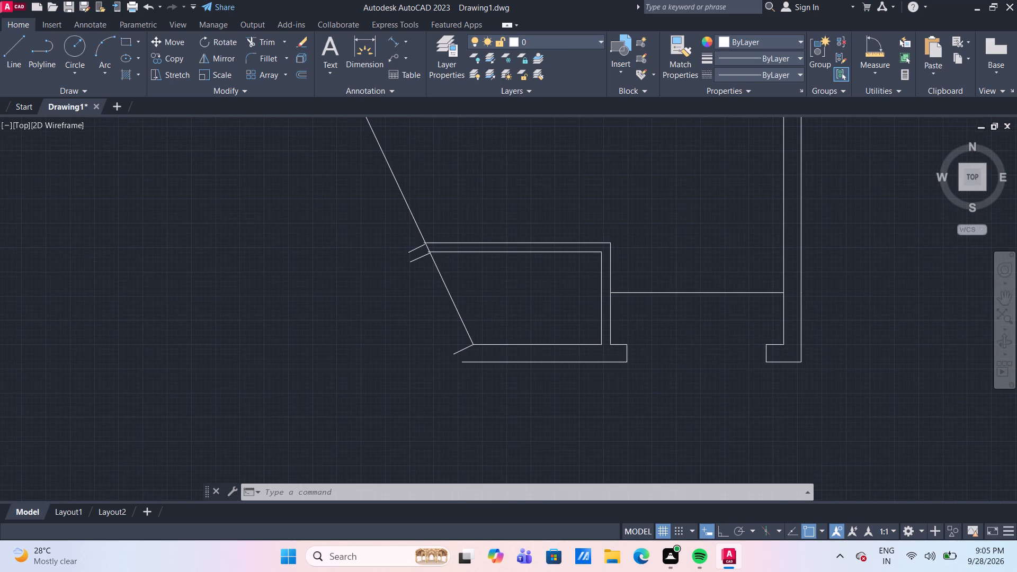
middle_click_drag(558, 252, 534, 354)
scroll(563, 279, "down", 1)
scroll(534, 354, "down", 2)
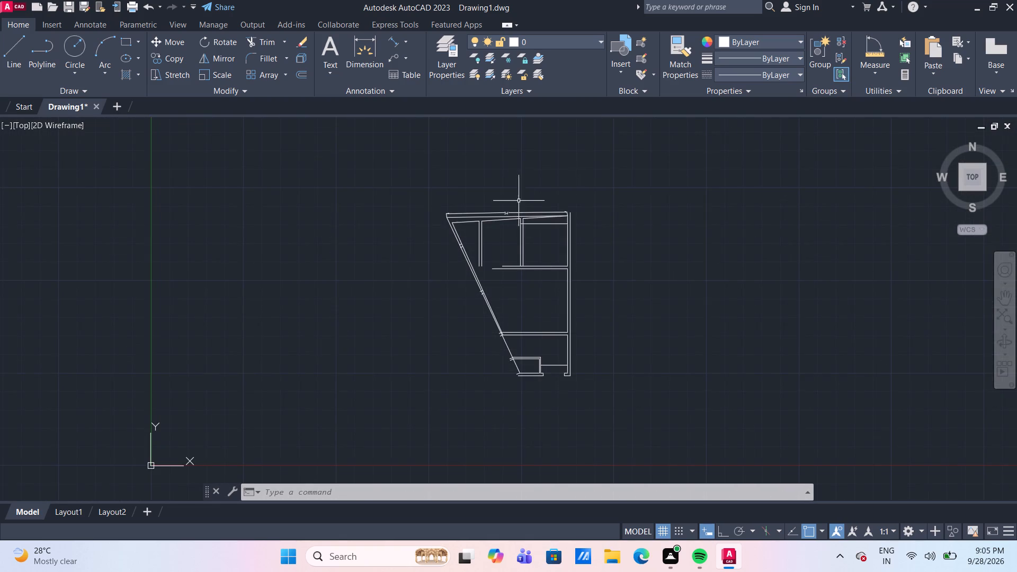
scroll(509, 189, "up", 2)
scroll(493, 271, "up", 2)
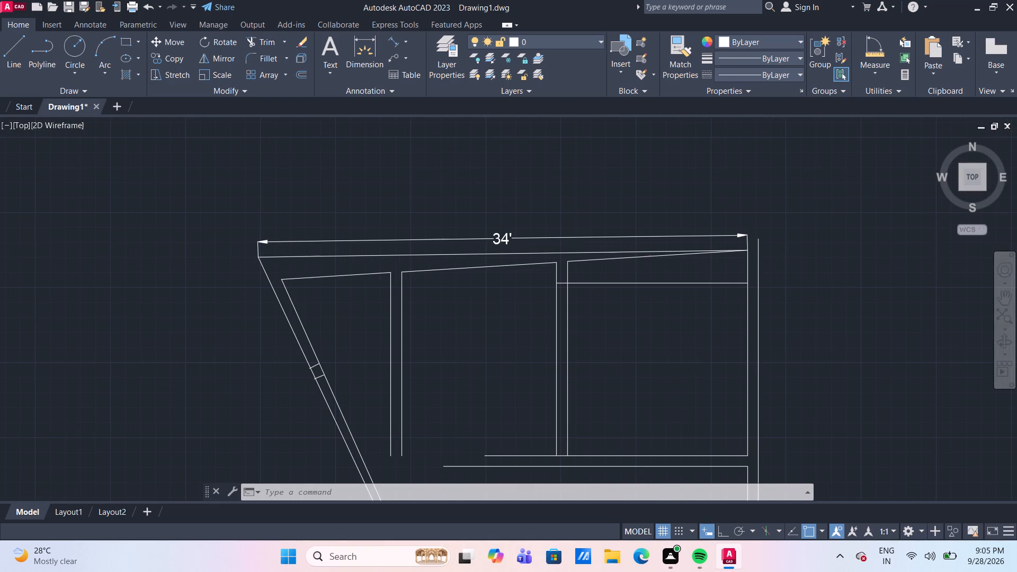
scroll(493, 282, "down", 1)
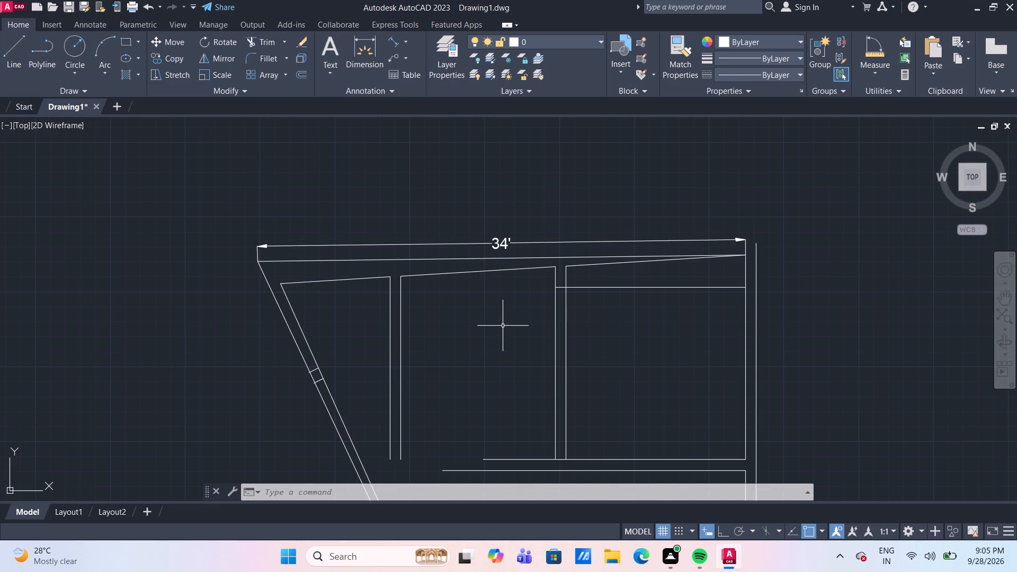
left_click(537, 243)
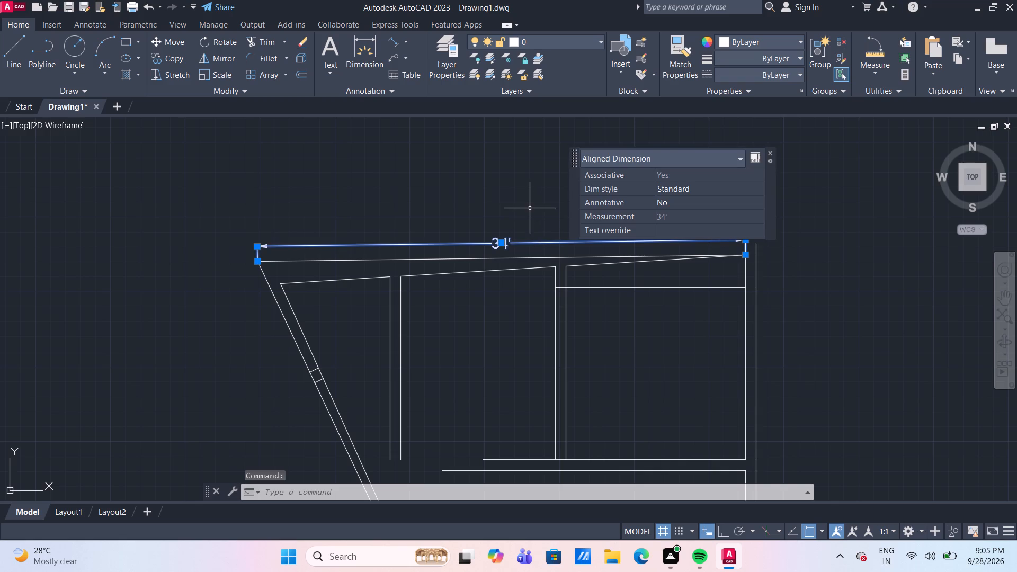
key("Delete")
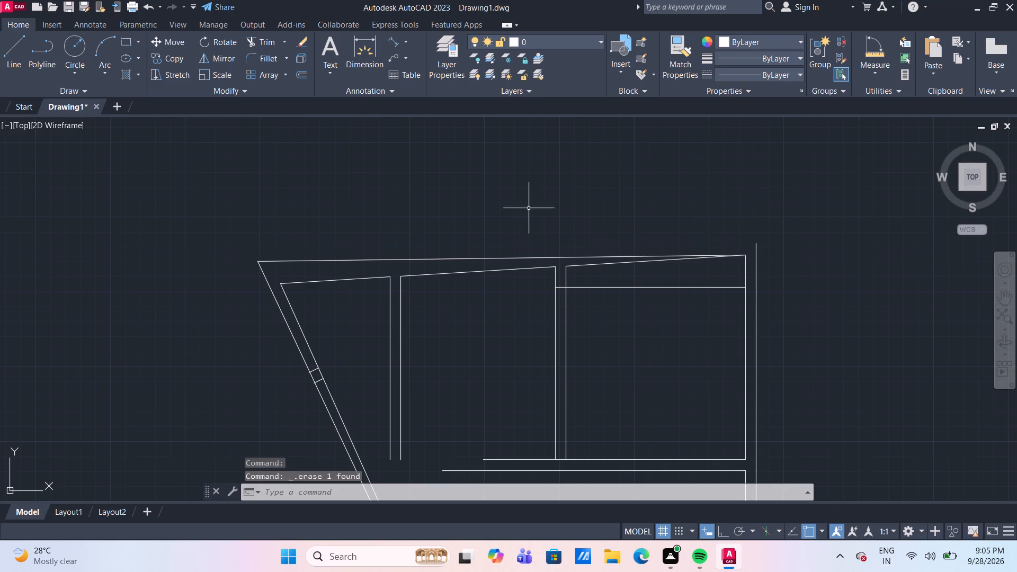
Delete the three sloping inner line segments just below the top wall line, across the upper rooms.
scroll(504, 286, "down", 1)
scroll(532, 266, "up", 1)
scroll(626, 276, "up", 1)
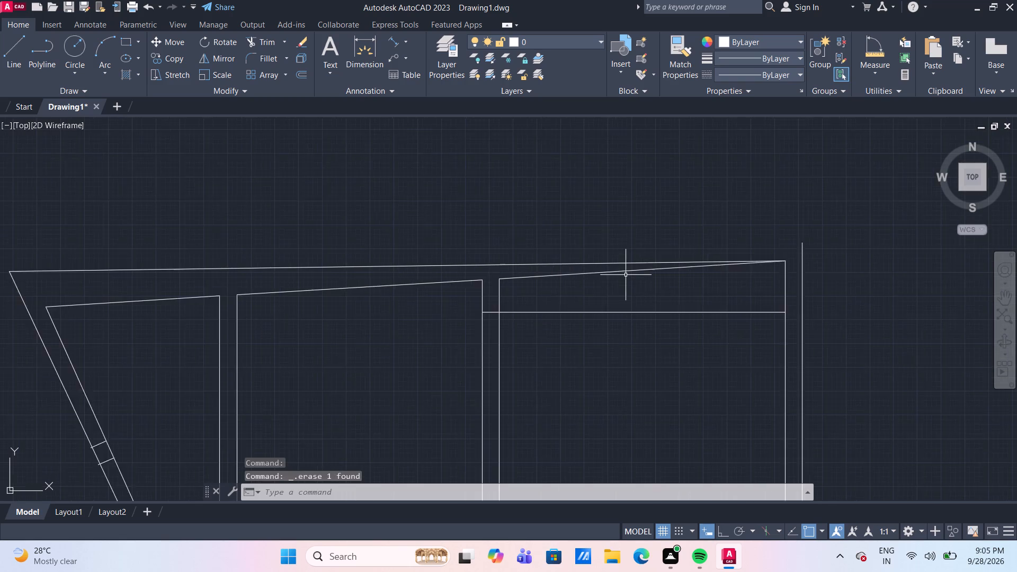
scroll(626, 275, "up", 1)
scroll(519, 285, "down", 1)
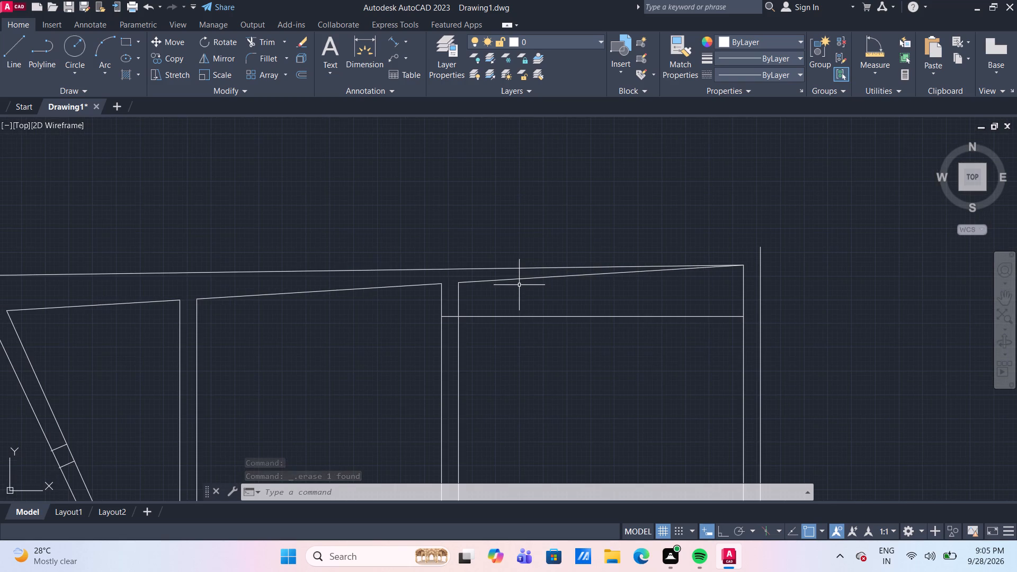
left_click(503, 282)
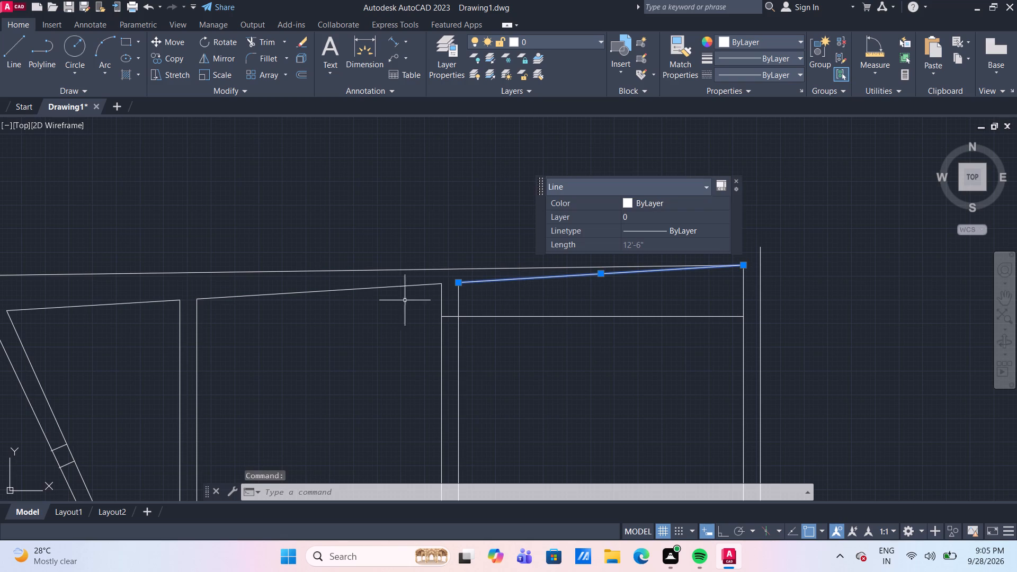
left_click(385, 288)
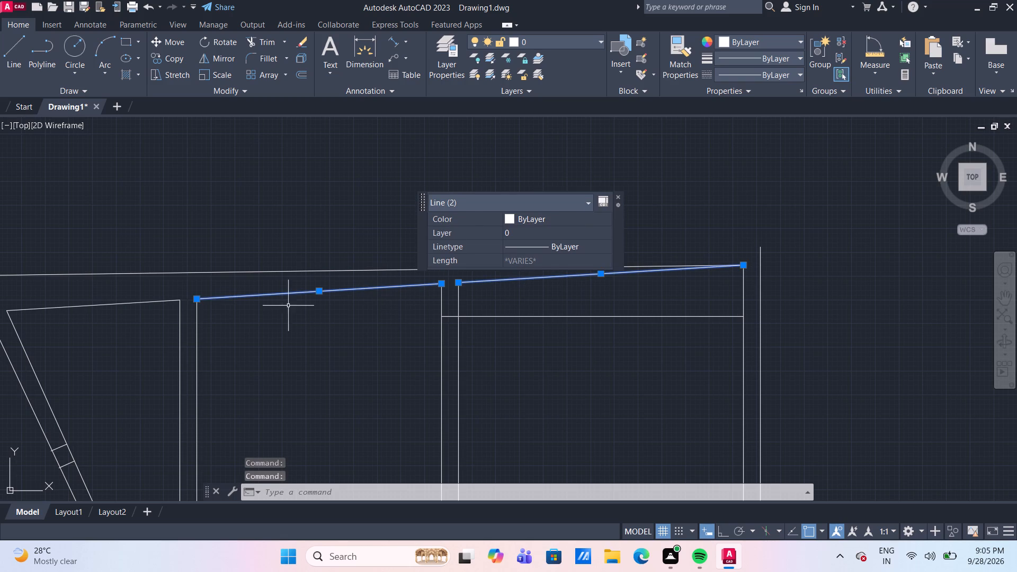
left_click(146, 301)
scroll(361, 350, "down", 2)
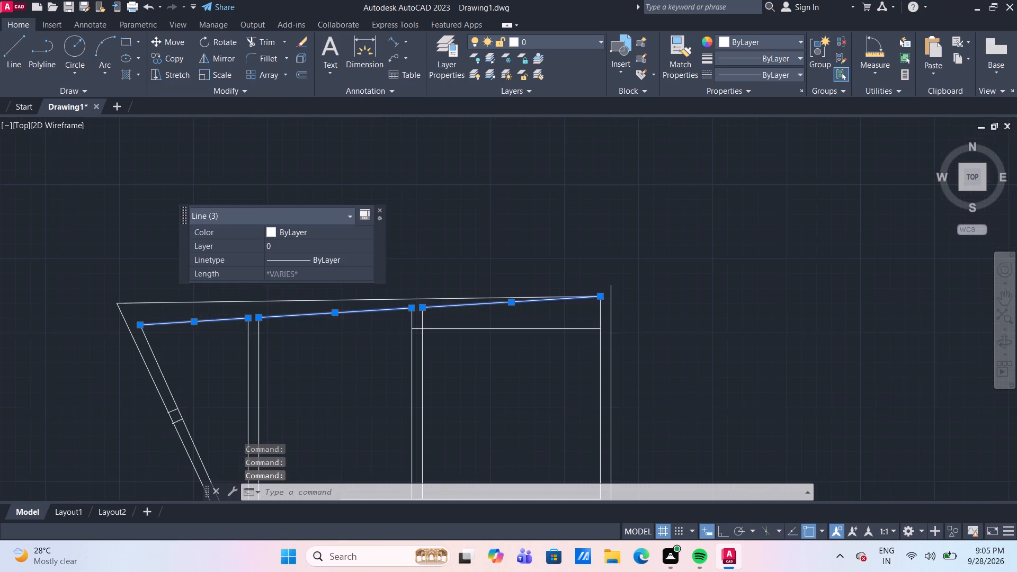
middle_click_drag(362, 351, 352, 381)
scroll(348, 377, "up", 2)
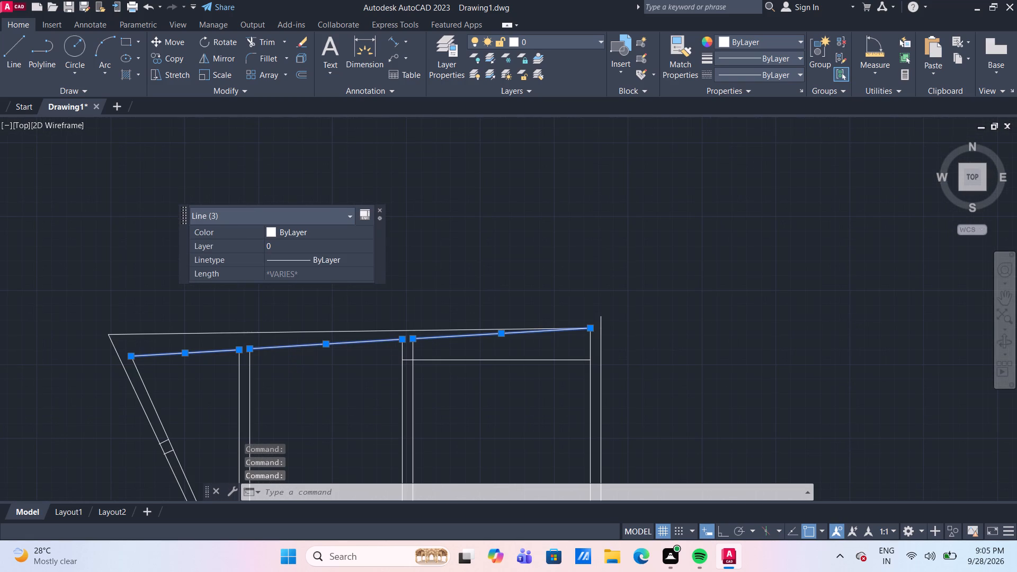
key("Delete")
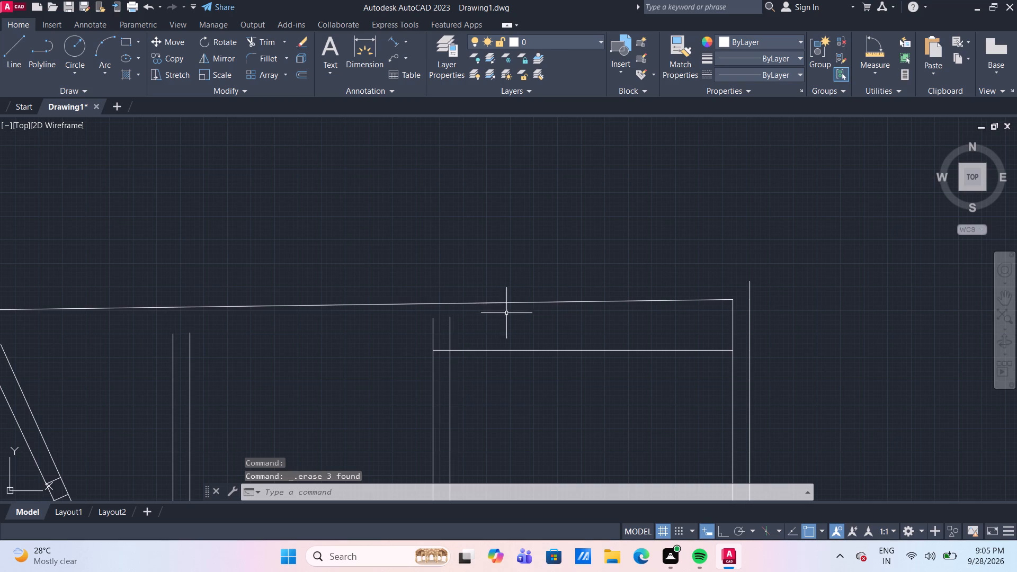
Delete the old inner slanted line running beside the slanted wall from the top corner down to the middle partition.
scroll(550, 283, "down", 3)
middle_click_drag(528, 424, 469, 281)
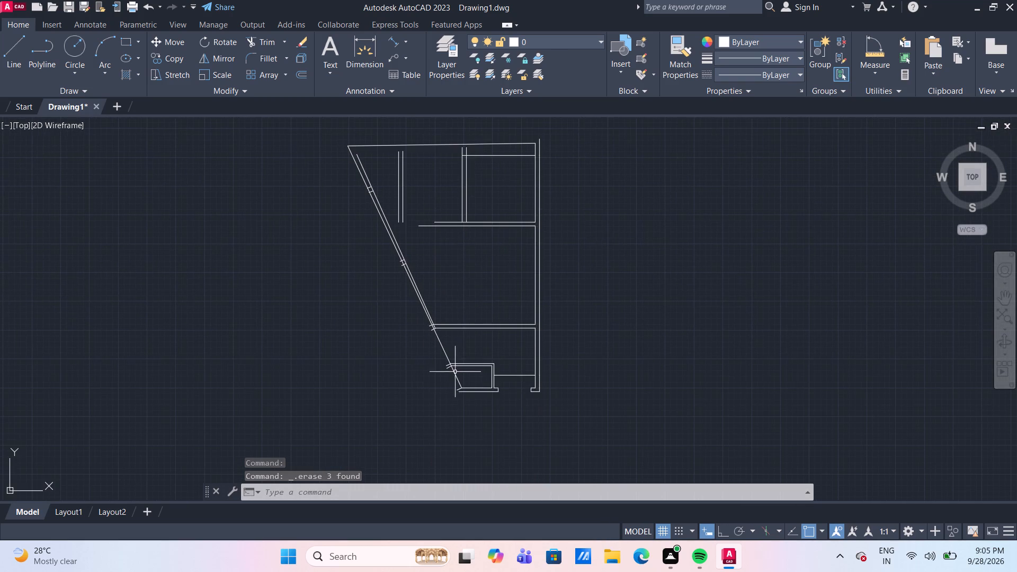
scroll(455, 379, "up", 5)
scroll(455, 359, "down", 1)
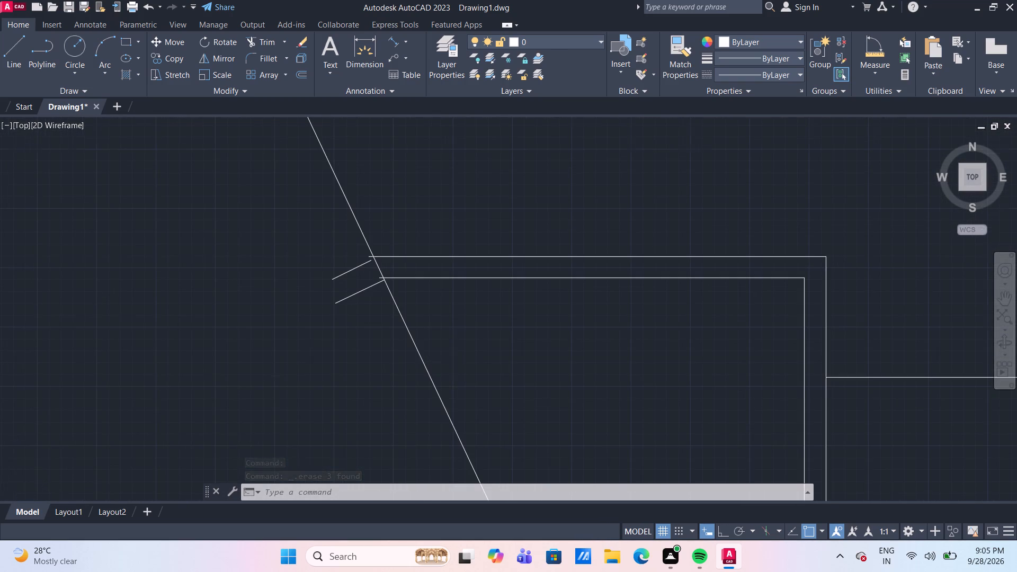
scroll(455, 359, "down", 2)
scroll(463, 415, "up", 2)
scroll(462, 408, "down", 1)
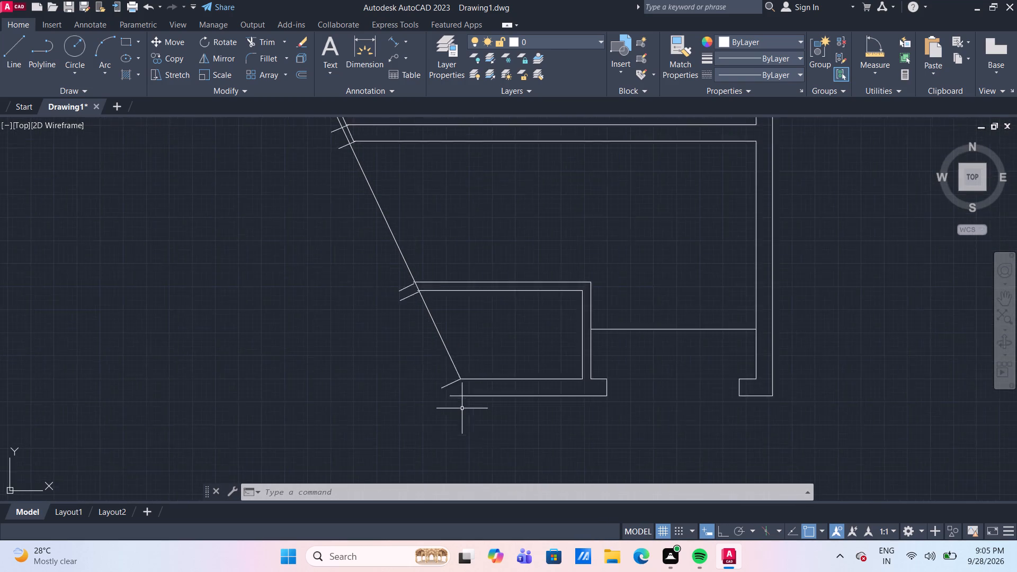
scroll(462, 408, "down", 1)
middle_click_drag(471, 257, 513, 449)
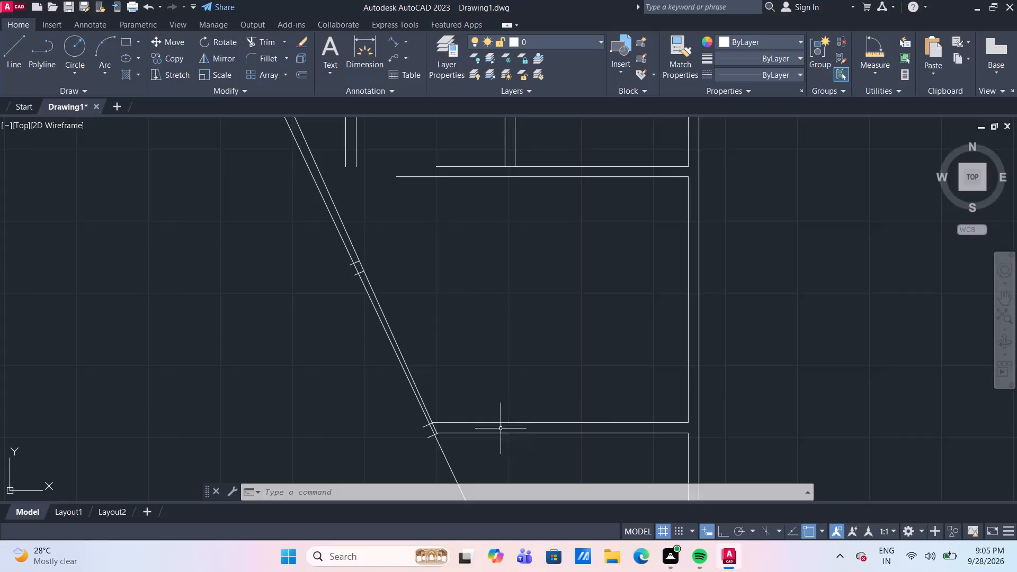
scroll(448, 334, "down", 2)
scroll(397, 233, "up", 2)
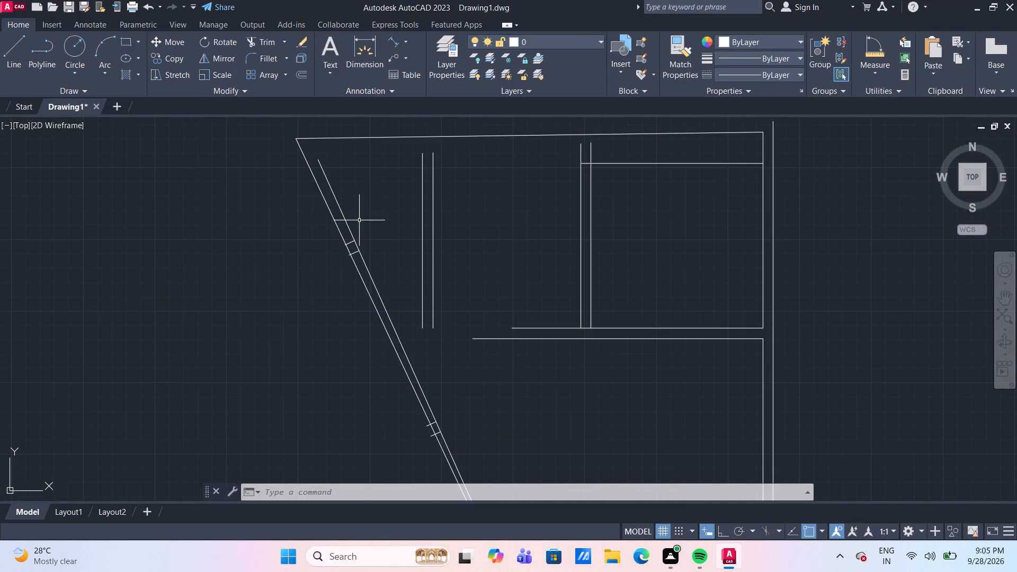
left_click(340, 208)
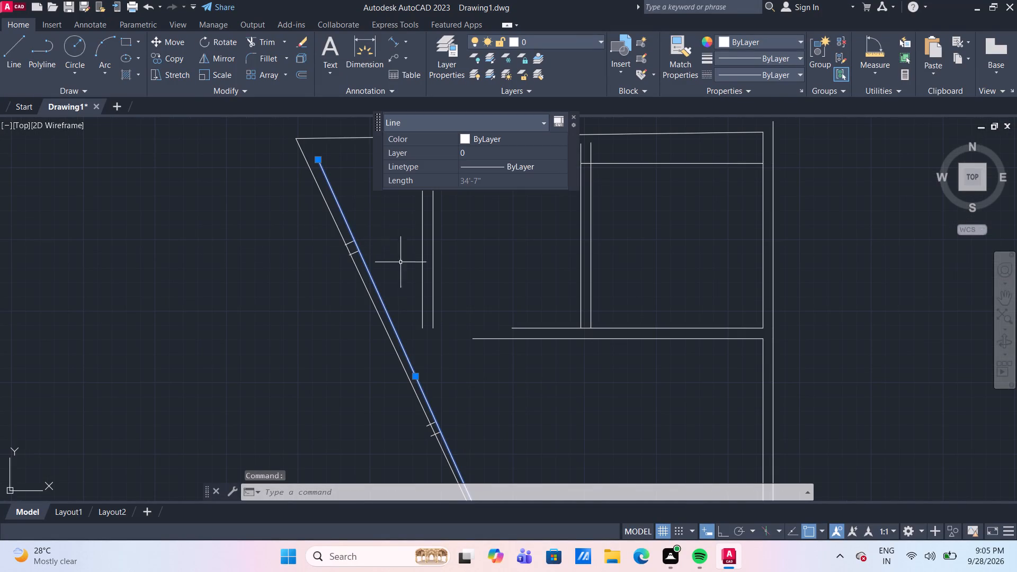
scroll(407, 263, "down", 3)
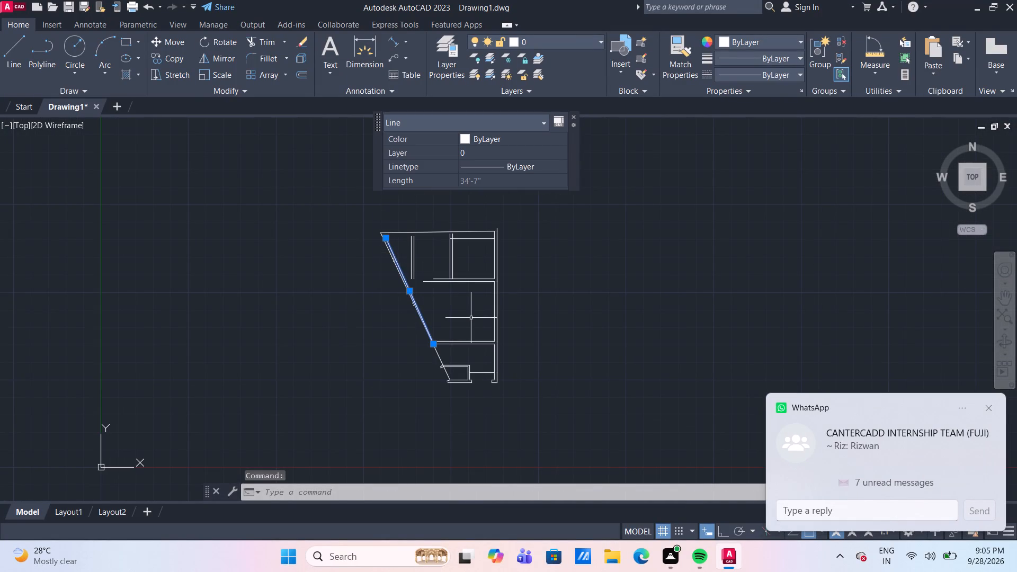
key("Delete")
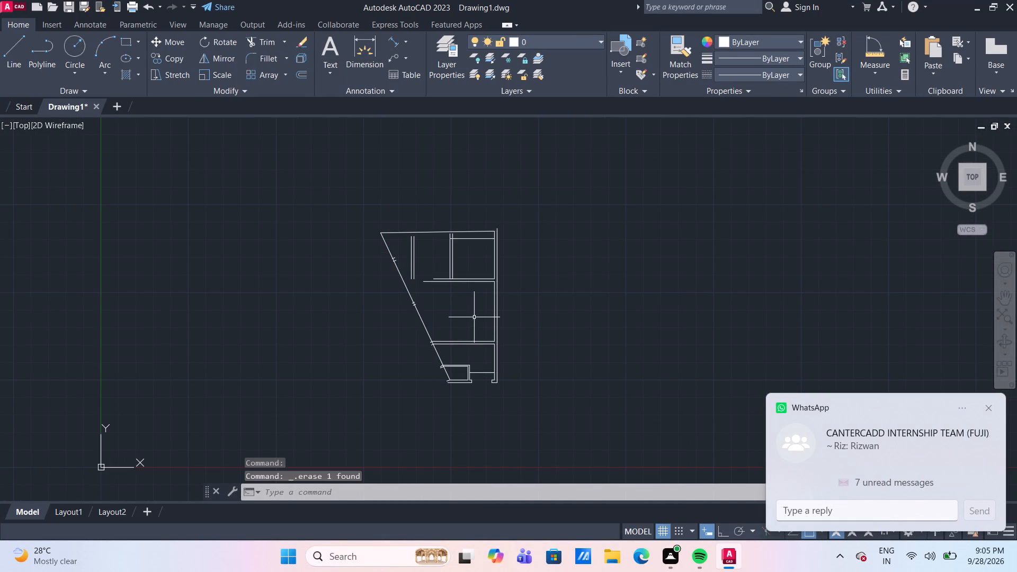
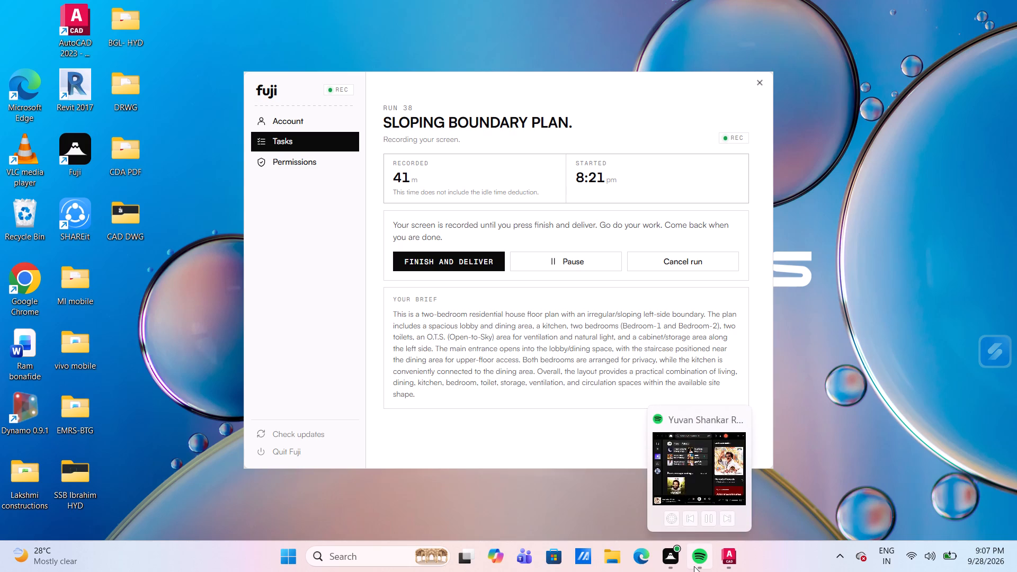
Switch to the AutoCAD drawing and offset the sloping top wall line 9" to the outside of the plan.
left_click(731, 553)
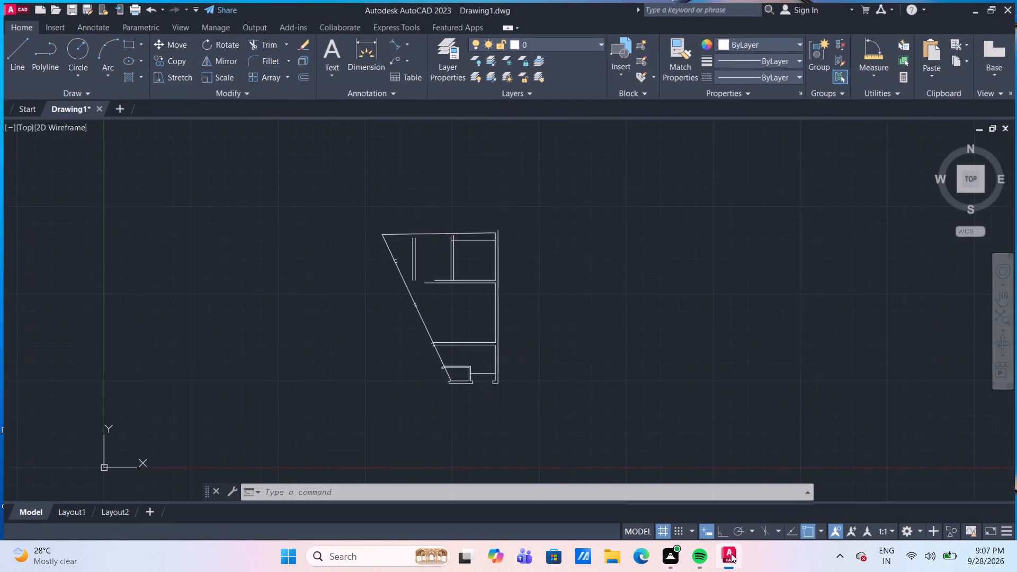
scroll(477, 312, "up", 3)
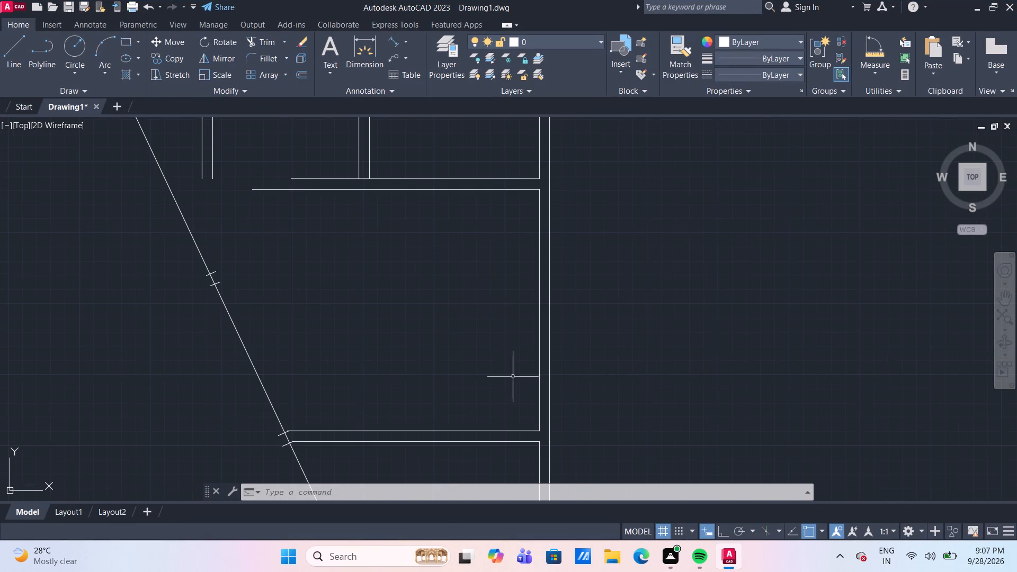
scroll(494, 372, "down", 4)
scroll(485, 360, "up", 2)
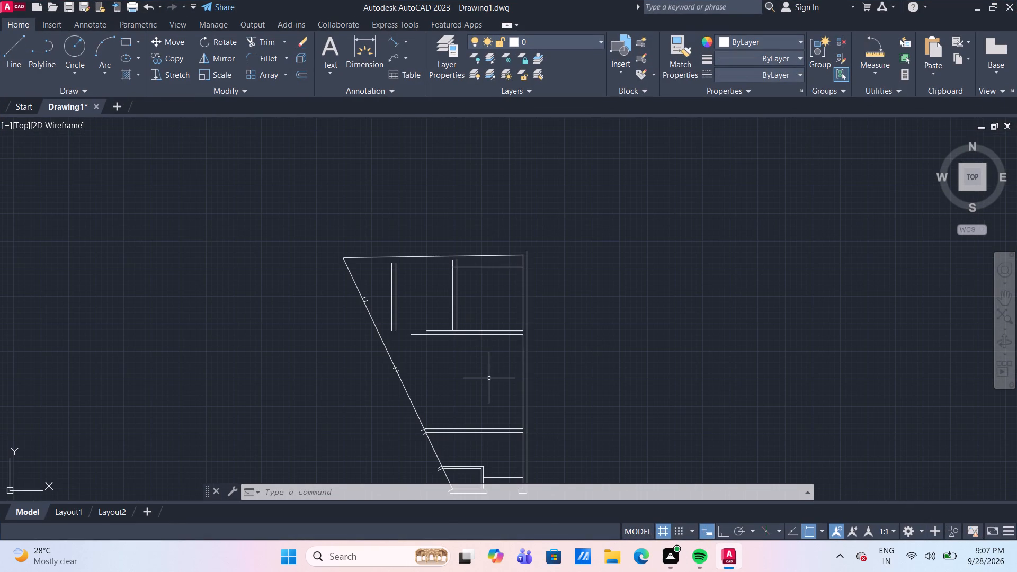
key("o")
key("Return")
key("Return")
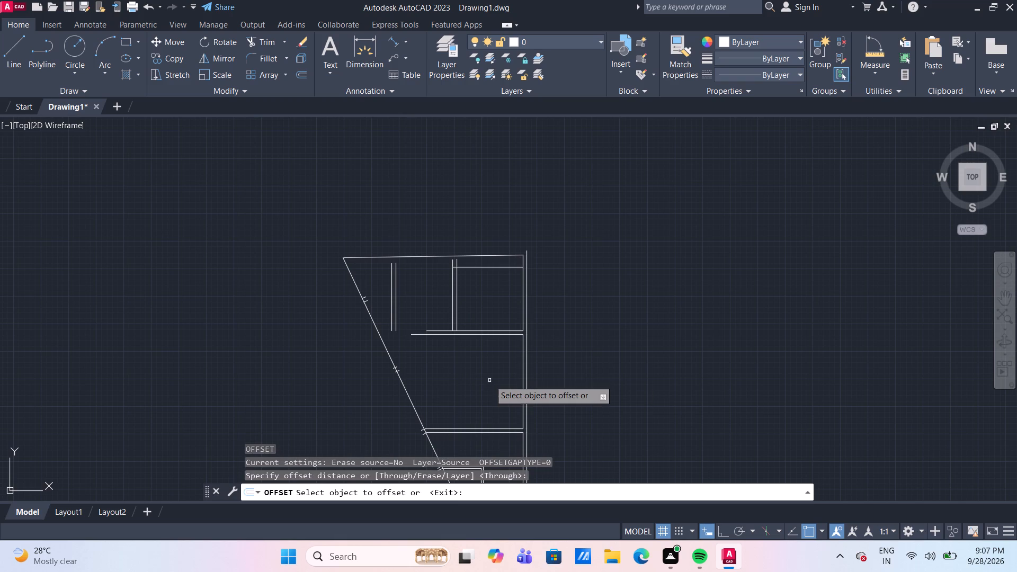
left_click(497, 256)
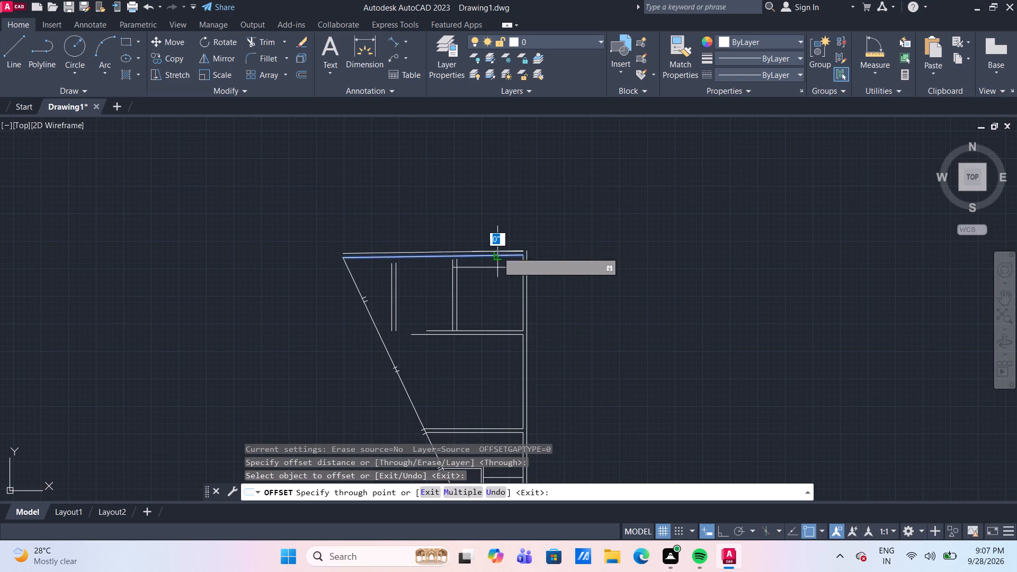
type("9\"")
key("Return")
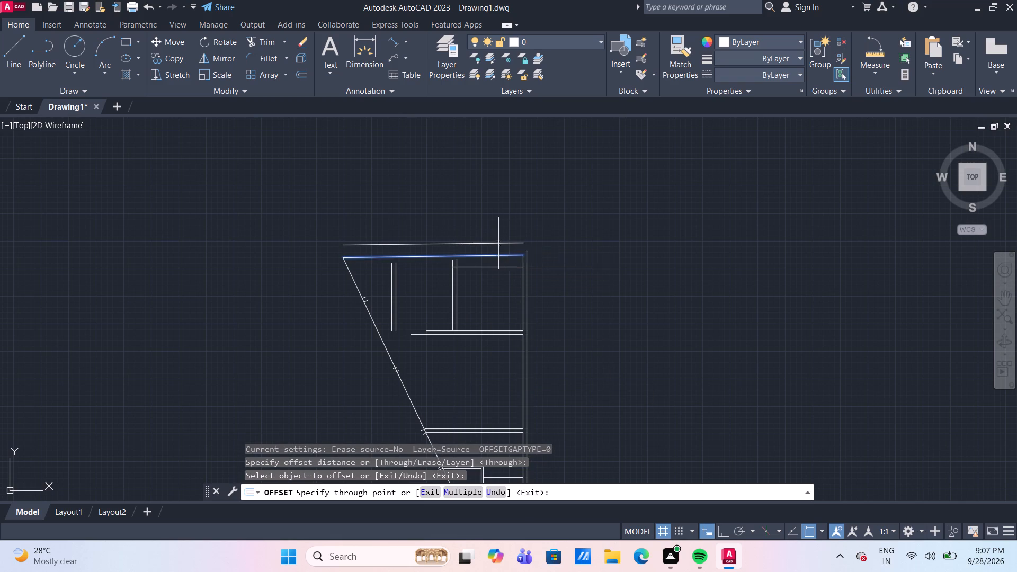
Offset the long slanted wall line 9" to the outside of the plan.
scroll(459, 378, "up", 1)
middle_click_drag(459, 368, 460, 267)
scroll(461, 262, "up", 1)
scroll(461, 262, "down", 1)
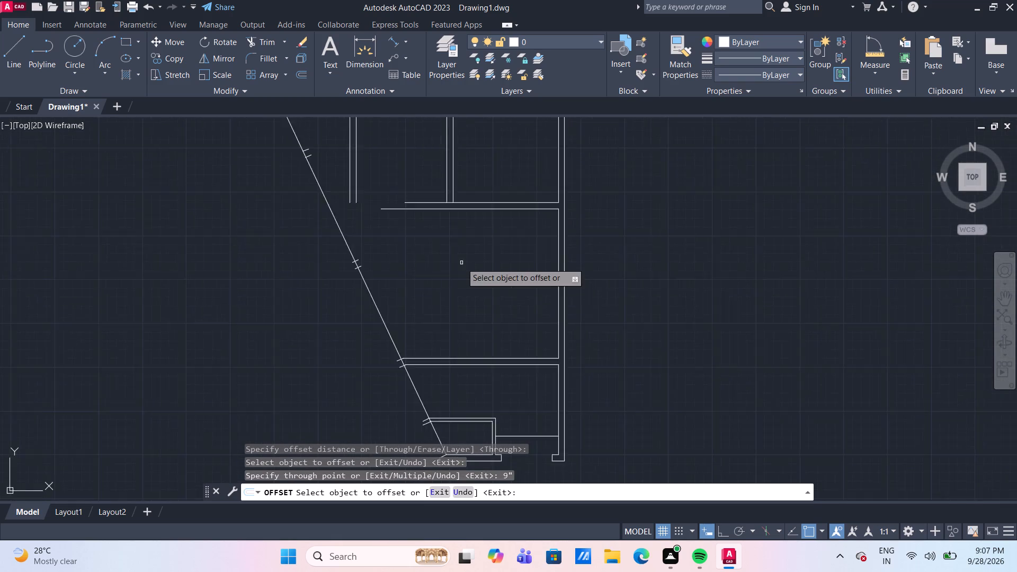
scroll(461, 264, "down", 2)
scroll(424, 289, "up", 2)
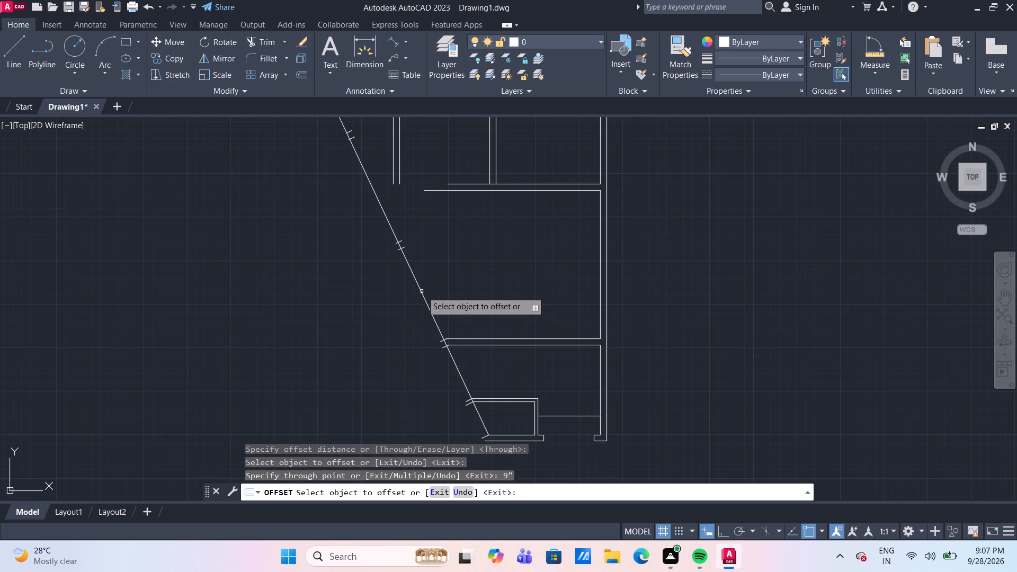
left_click(422, 291)
type("9\"")
key("Return")
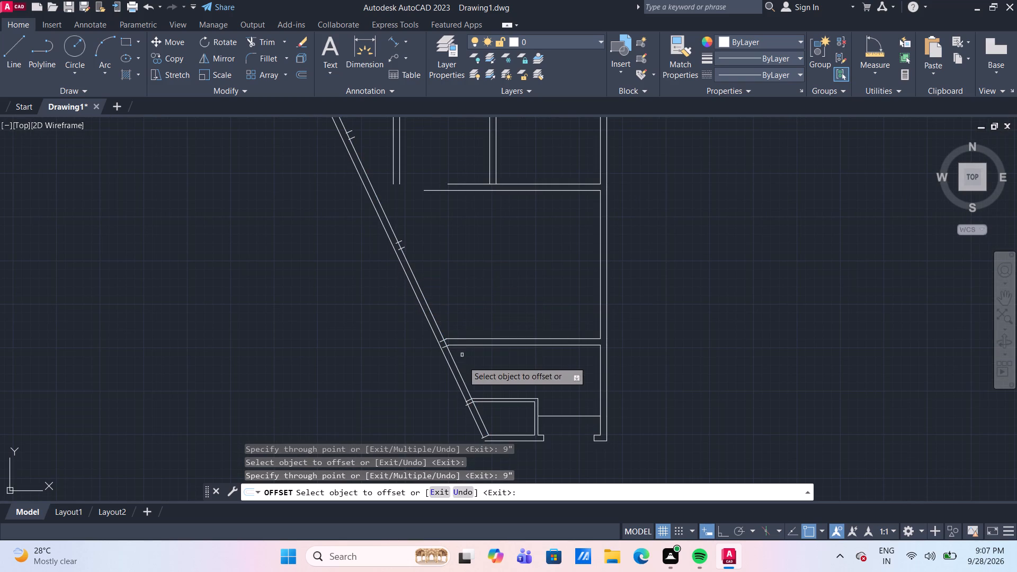
Examine the partition junctions along the double slanted wall, the small bottom room and the upper rooms' wall ends, ending the Offset command.
scroll(460, 356, "up", 5)
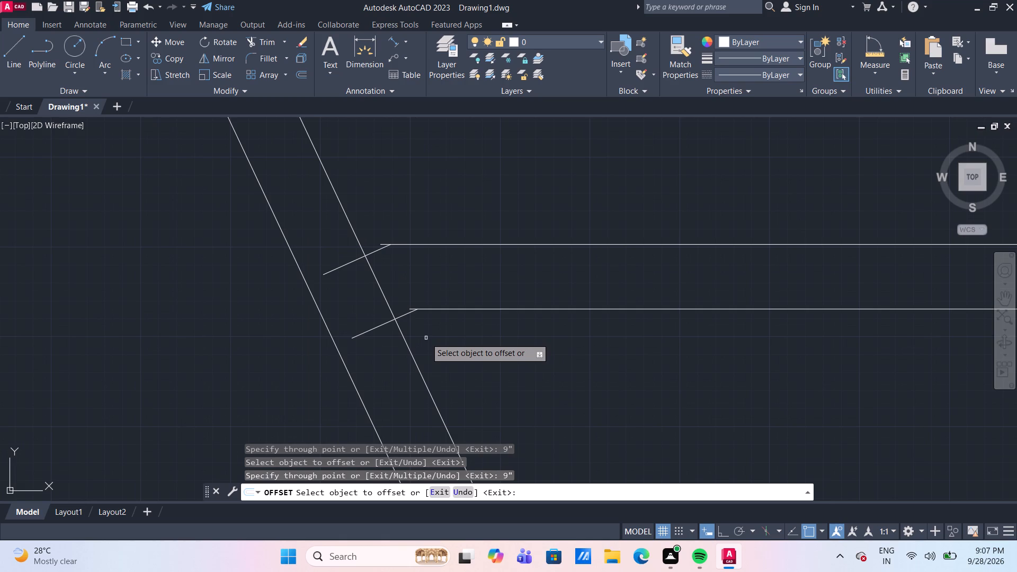
scroll(426, 338, "down", 4)
middle_click_drag(462, 367, 460, 335)
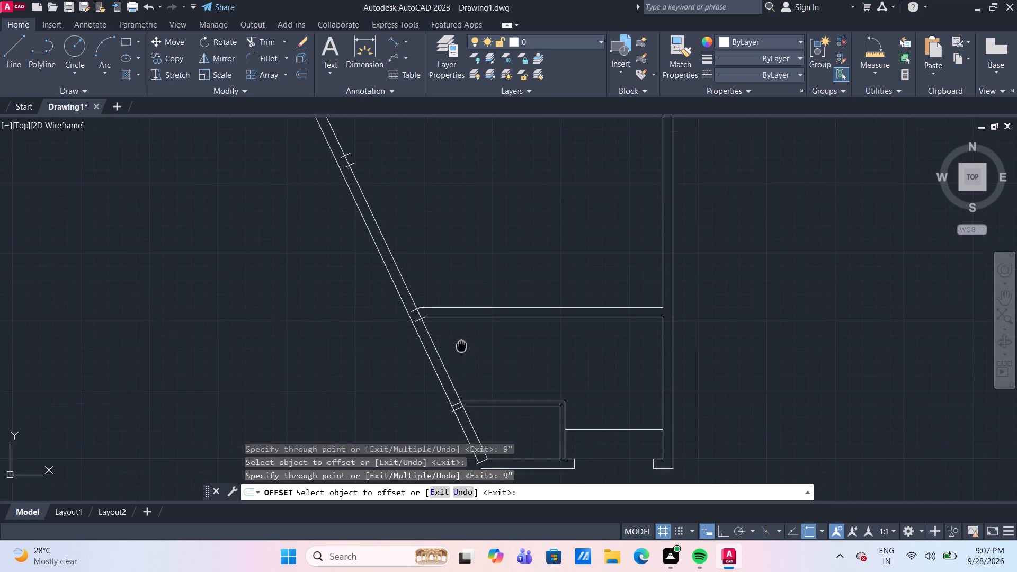
middle_click_drag(460, 335, 456, 255)
scroll(456, 255, "up", 1)
scroll(461, 386, "up", 1)
middle_click_drag(466, 353, 466, 341)
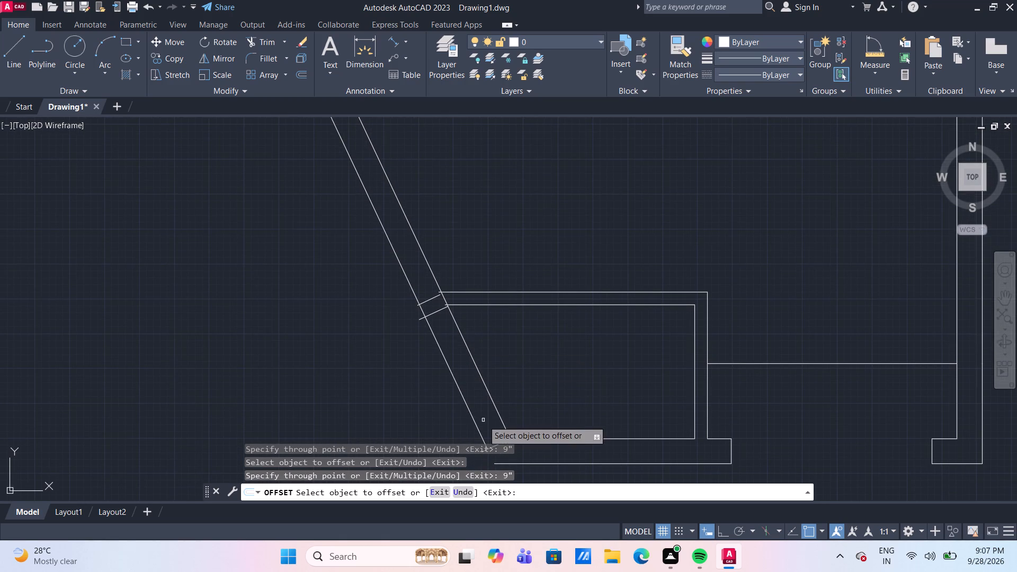
middle_click_drag(483, 408, 467, 324)
scroll(467, 324, "up", 1)
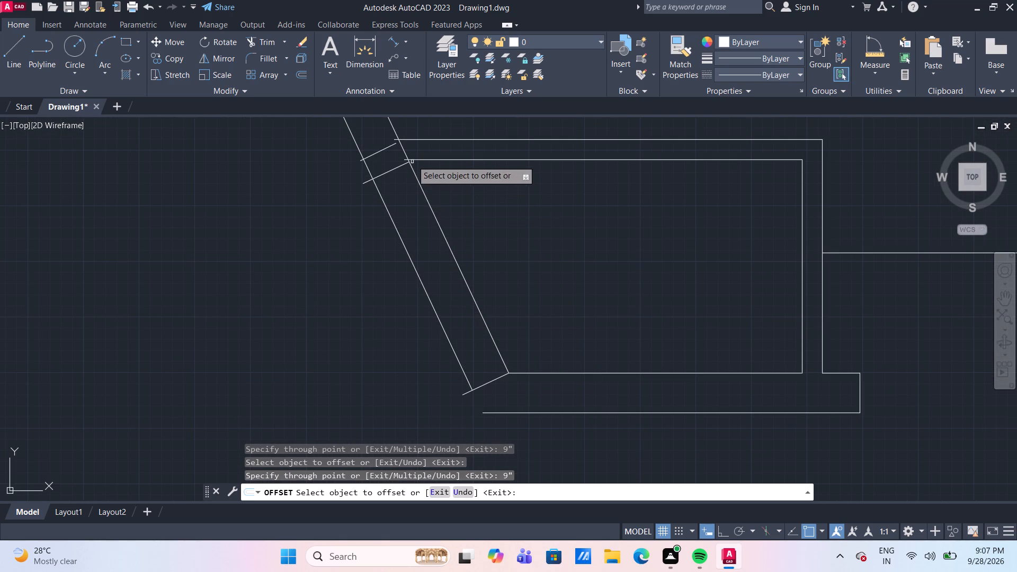
middle_click_drag(431, 126, 446, 399)
scroll(383, 256, "down", 3)
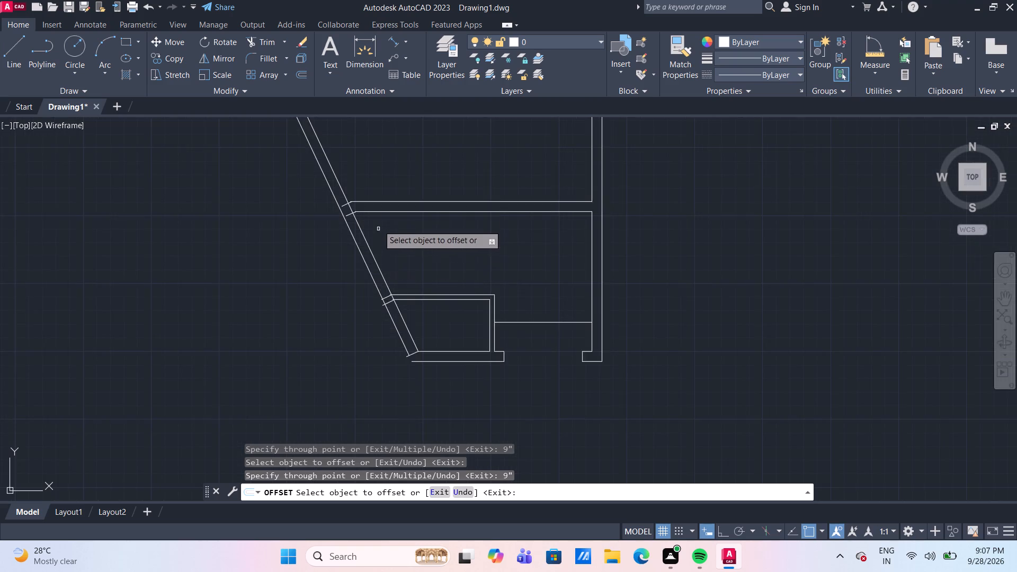
scroll(368, 192, "up", 3)
scroll(267, 269, "up", 2)
middle_click_drag(279, 271, 287, 305)
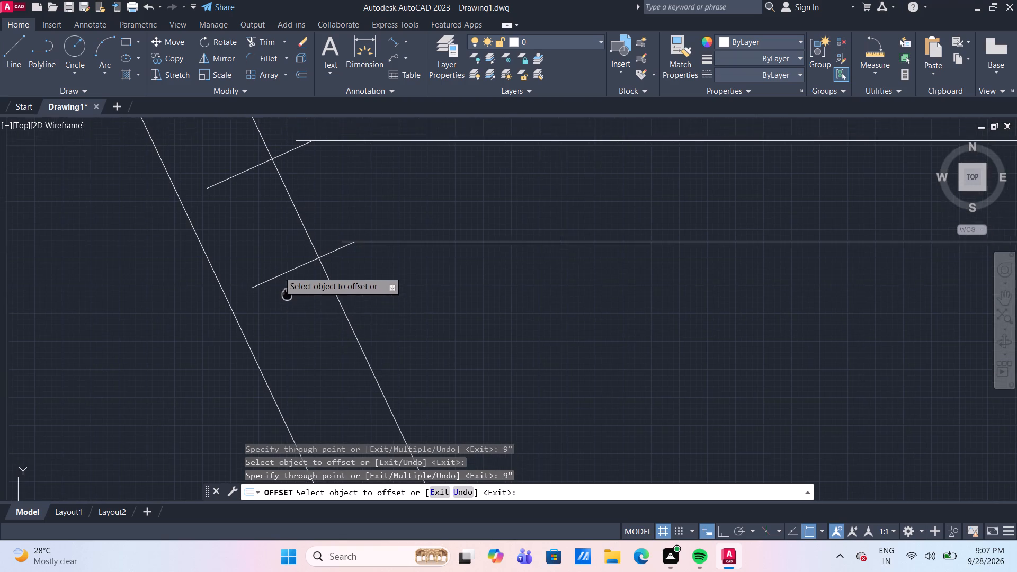
middle_click_drag(287, 305, 286, 314)
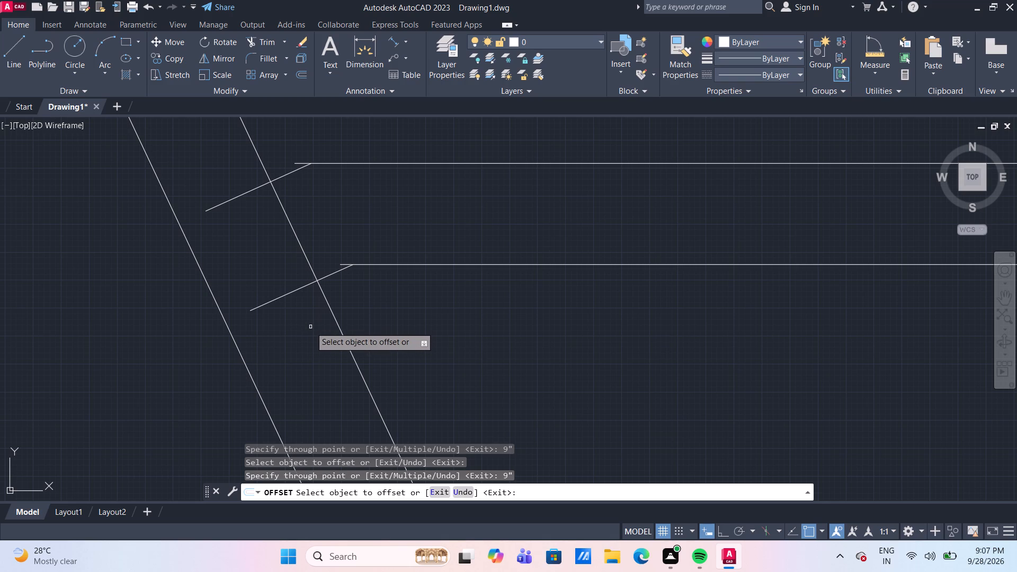
scroll(323, 325, "down", 3)
scroll(456, 376, "down", 1)
middle_click_drag(476, 383, 432, 346)
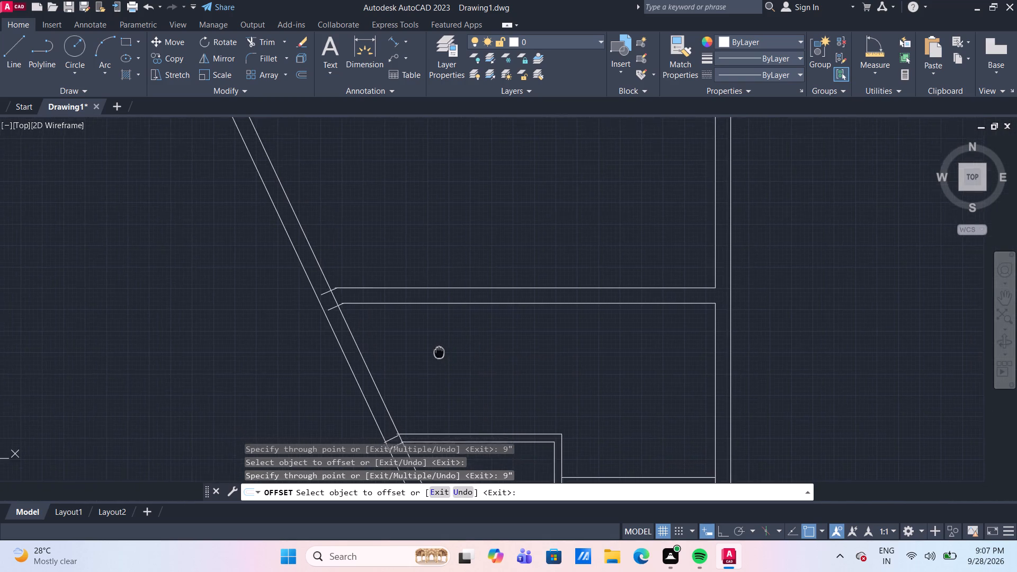
middle_click_drag(432, 346, 380, 317)
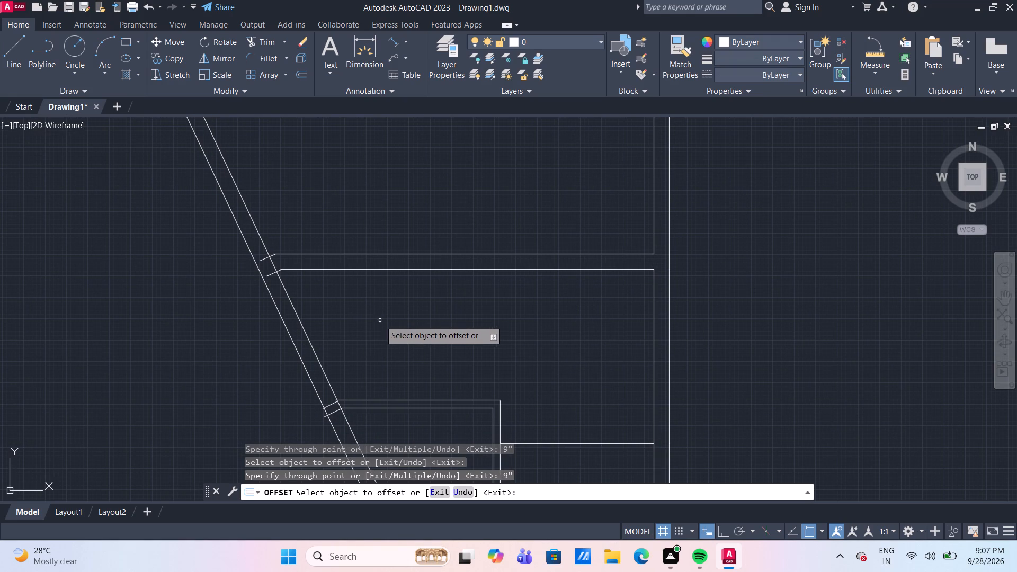
scroll(356, 319, "up", 1)
middle_click_drag(358, 315, 347, 293)
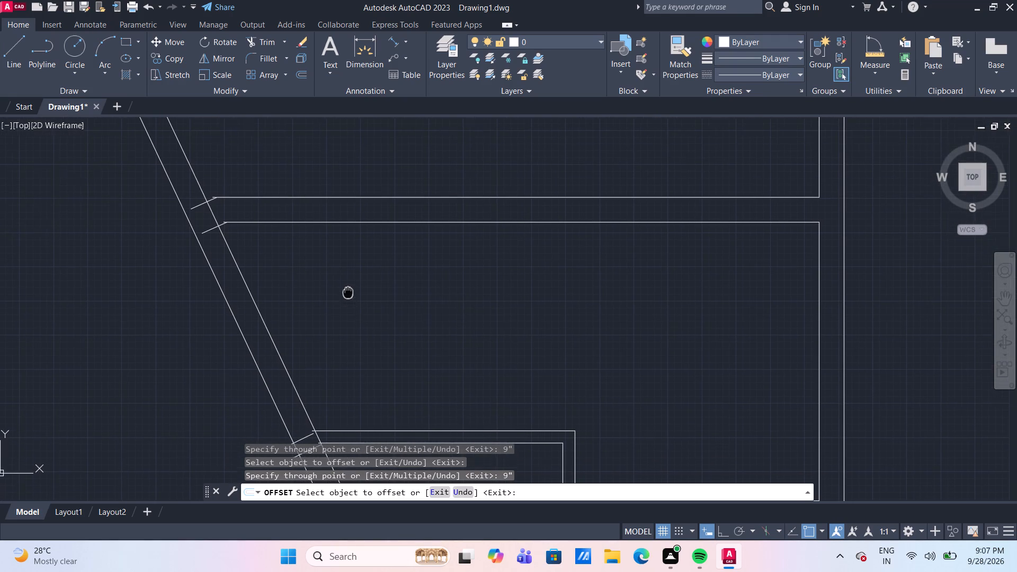
middle_click_drag(347, 293, 347, 294)
scroll(350, 290, "down", 2)
scroll(349, 235, "down", 3)
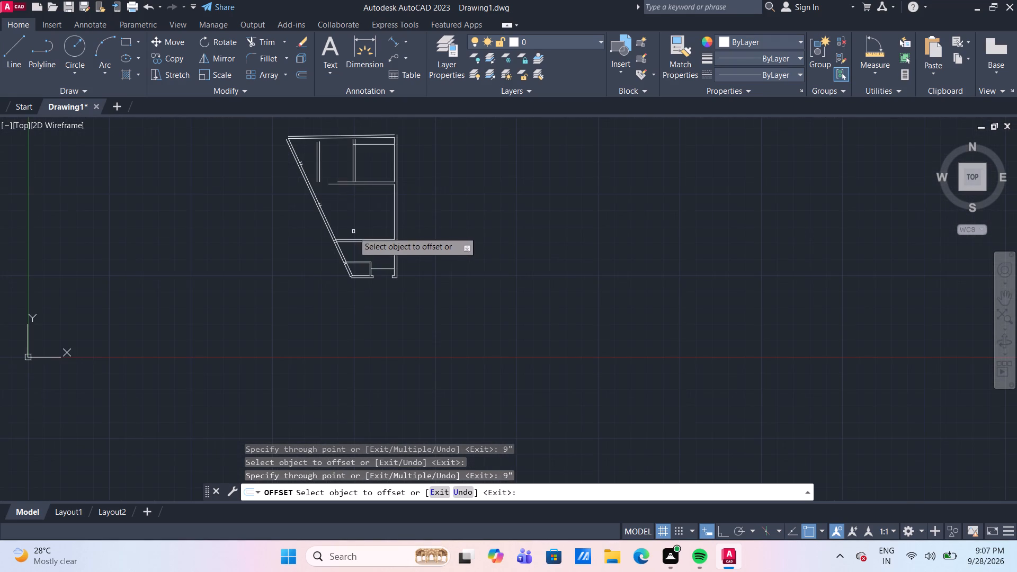
middle_click_drag(332, 170, 344, 298)
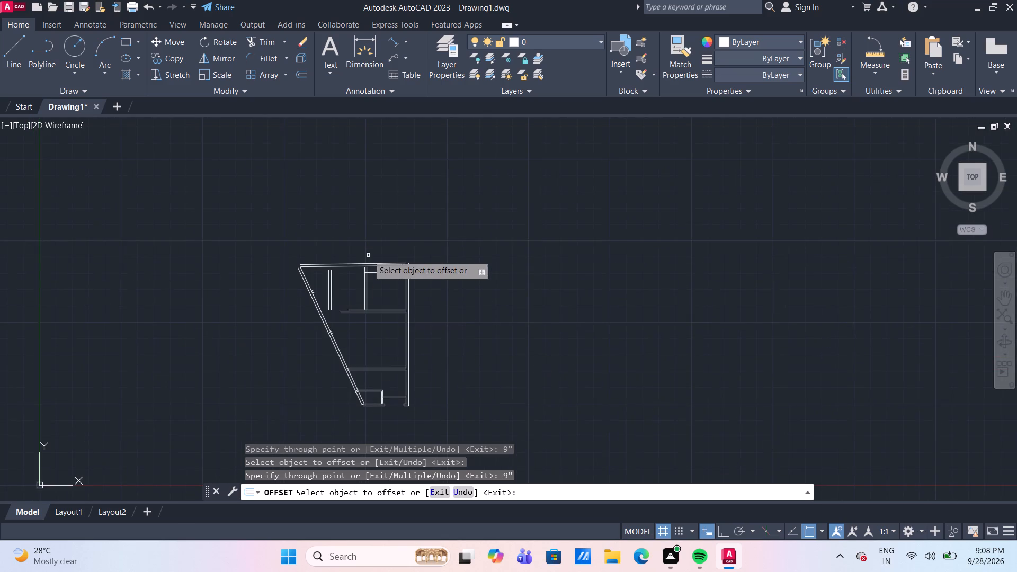
scroll(376, 247, "up", 3)
middle_click_drag(358, 287, 386, 250)
key("Escape")
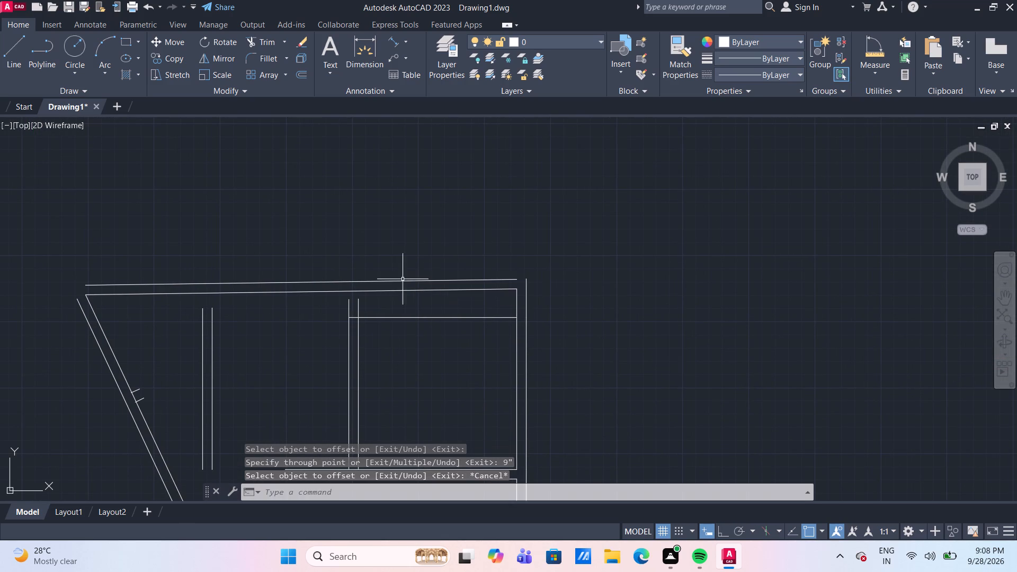
middle_click_drag(409, 326, 487, 274)
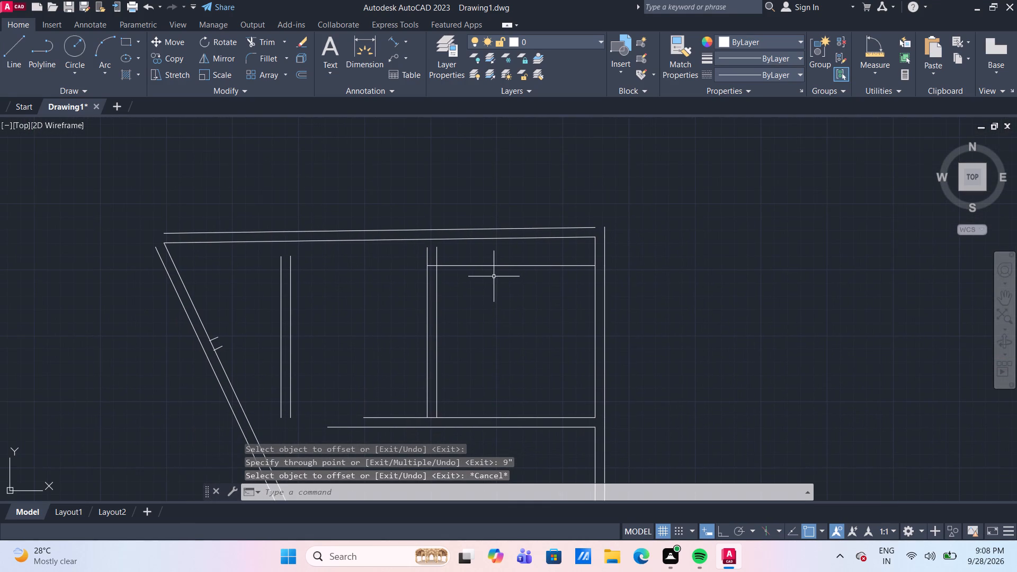
scroll(350, 305, "up", 1)
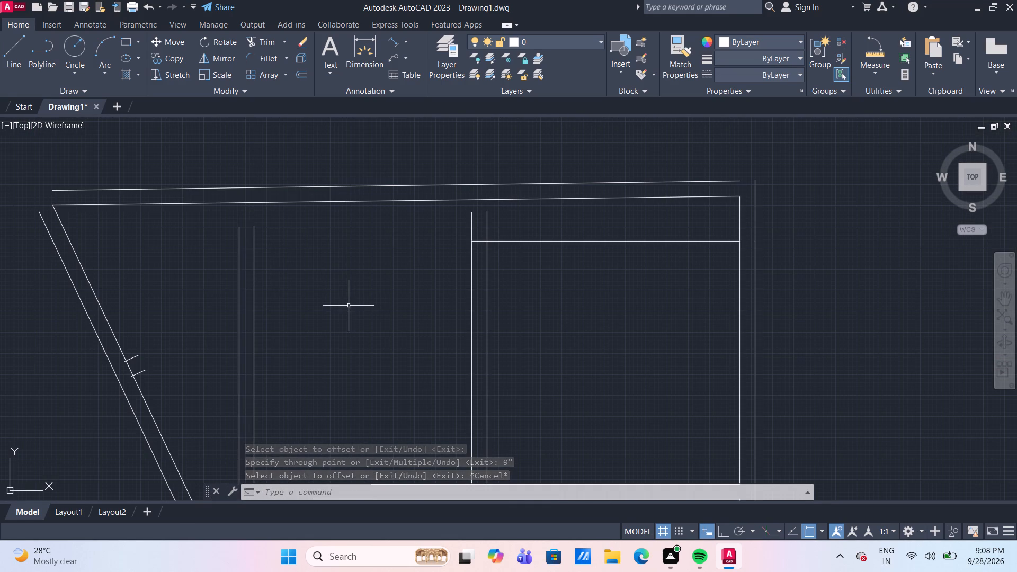
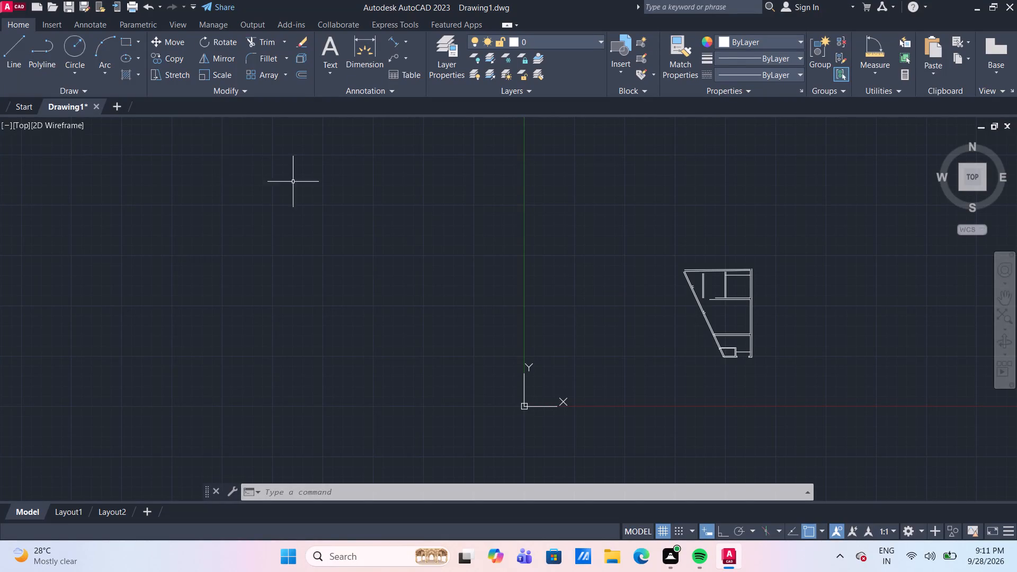
With Ortho on, start a vertical line in the empty area between the origin and the plan, drawing upward segments of 4'4.5" and 5".
left_click(8, 47)
scroll(561, 358, "up", 1)
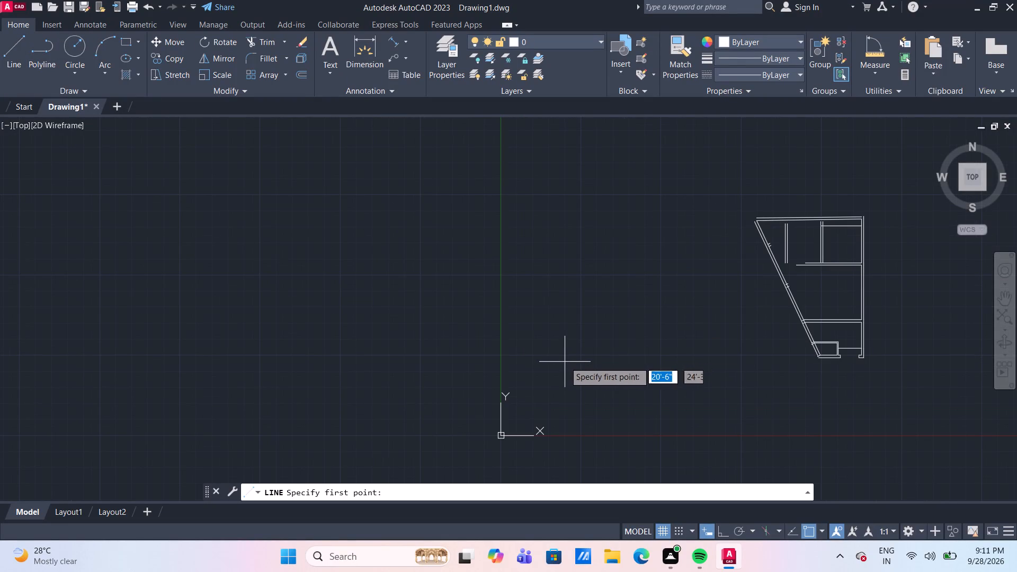
left_click(579, 377)
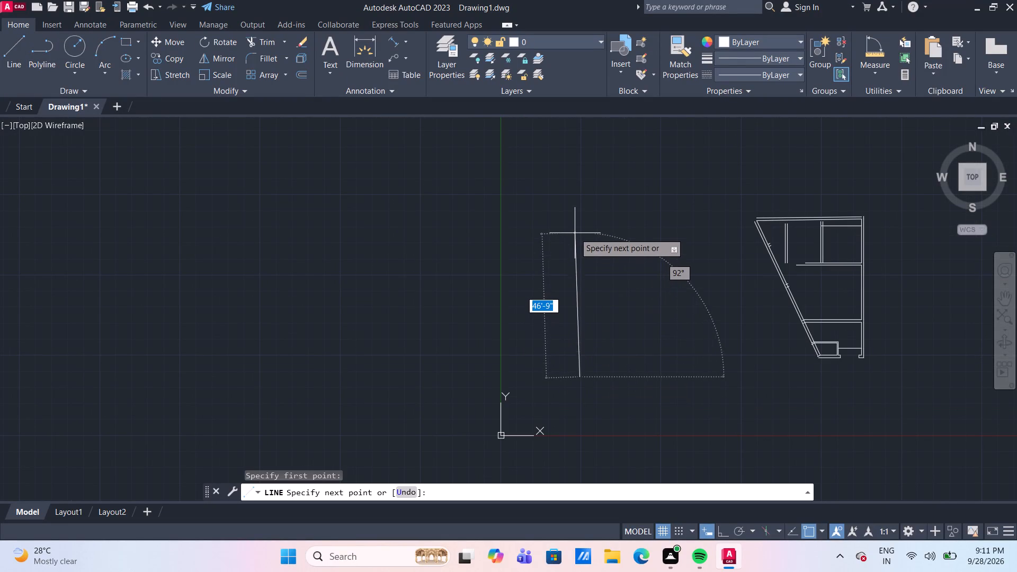
left_click(721, 535)
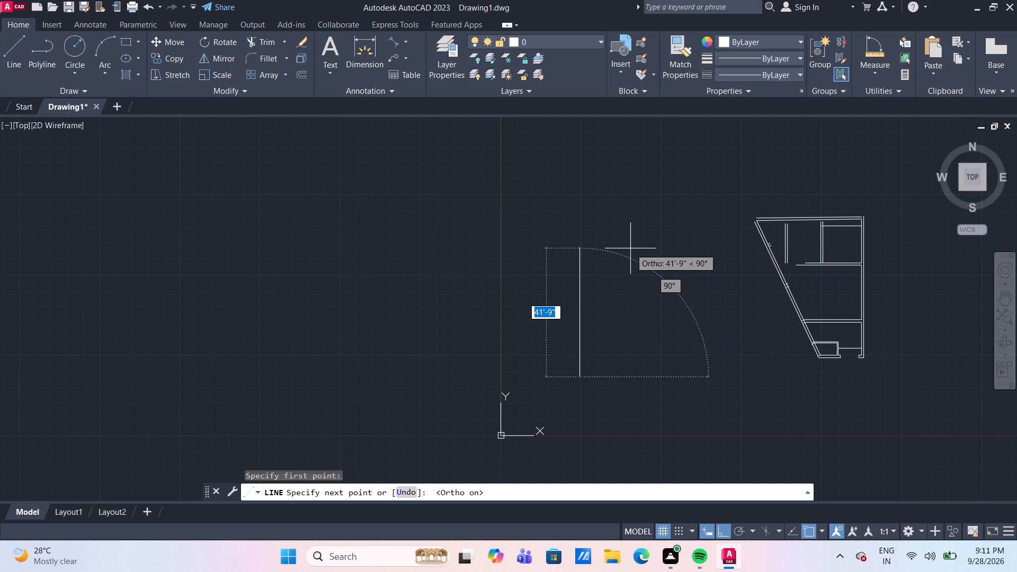
type("4'")
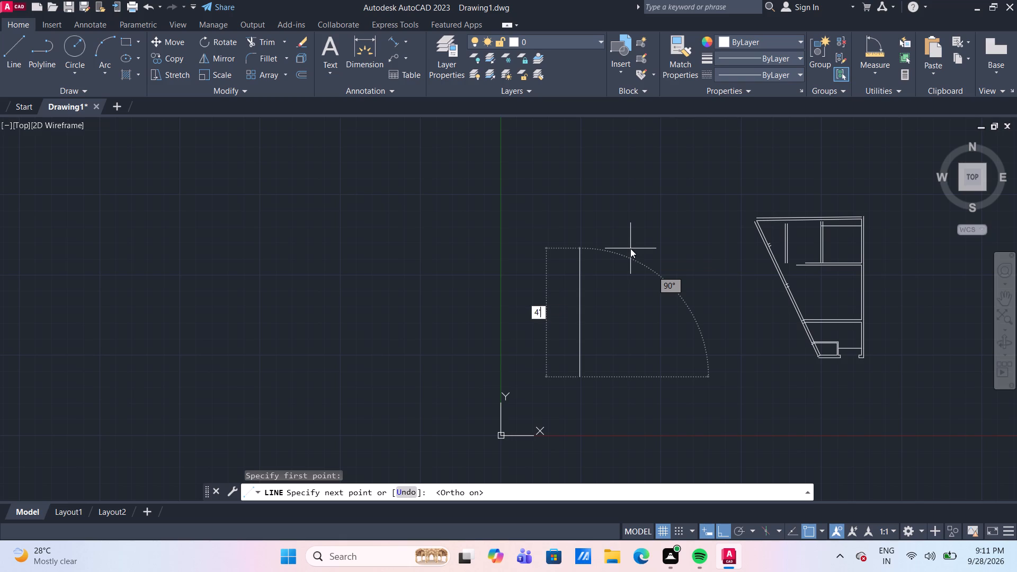
type("45.")
key("4")
key("BackSpace")
key("BackSpace")
key("BackSpace")
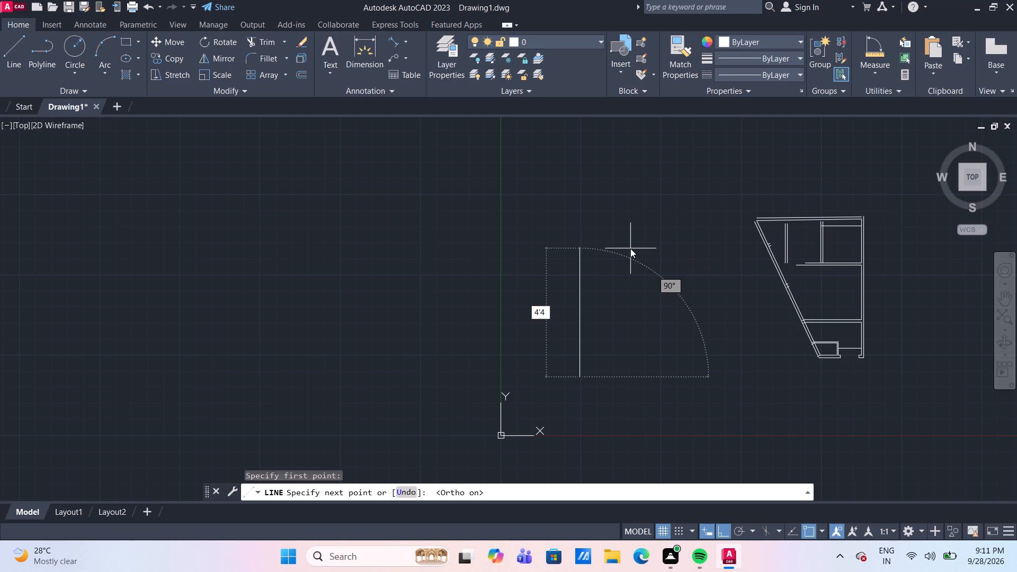
type(".5\"")
key("Return")
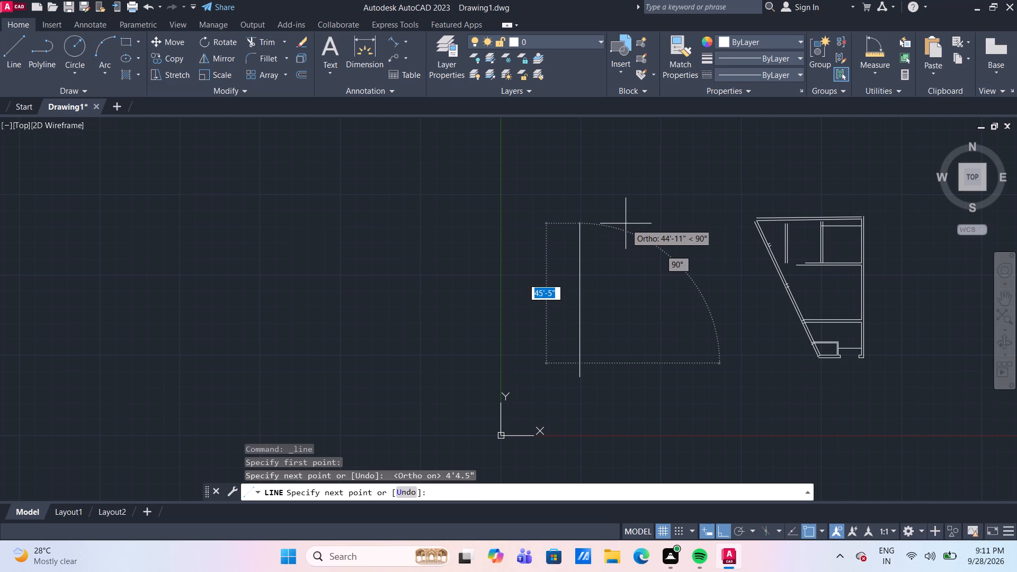
type("5\"")
key("Return")
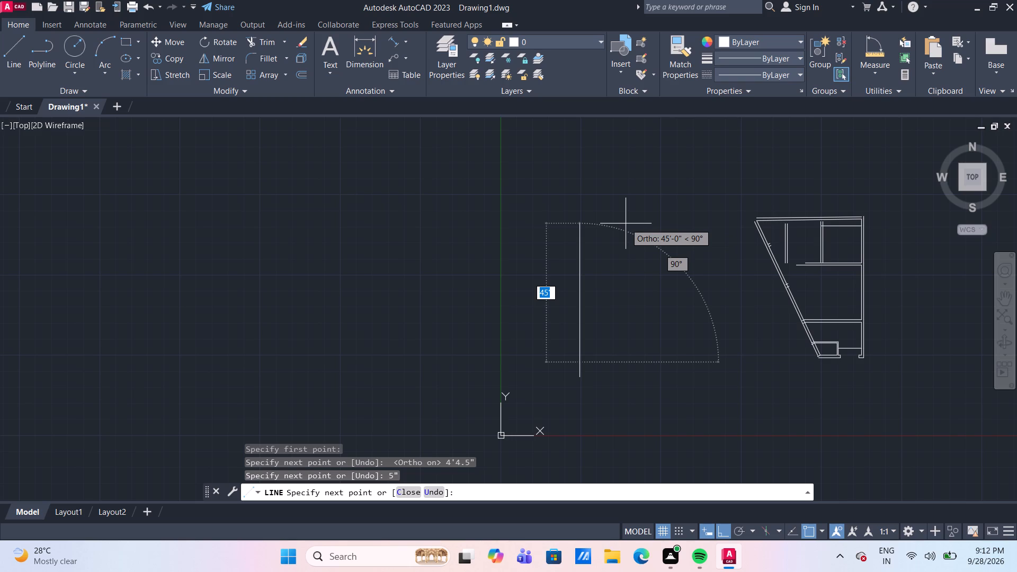
Continue the vertical line upward with a 6'11.5" segment followed by a 9.75" wall-thickness segment.
type("6'")
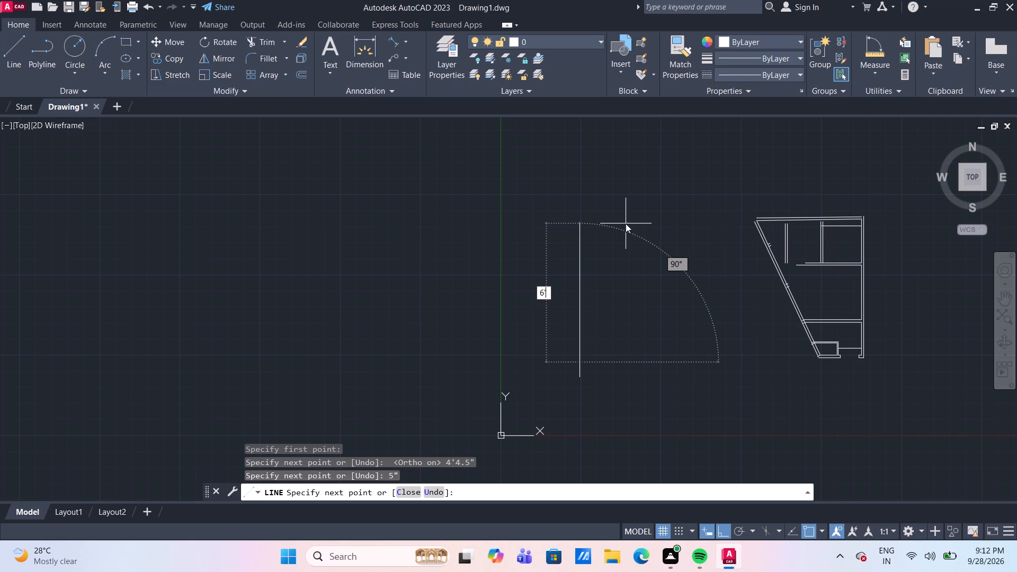
type("11")
key("period")
key("5")
key("shift+quotedbl")
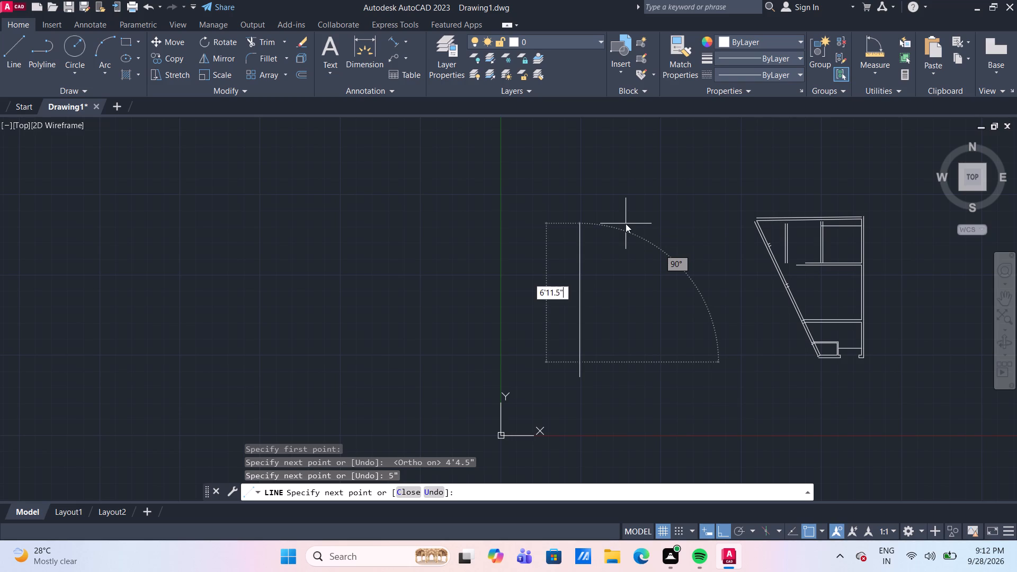
key("Return")
key("9")
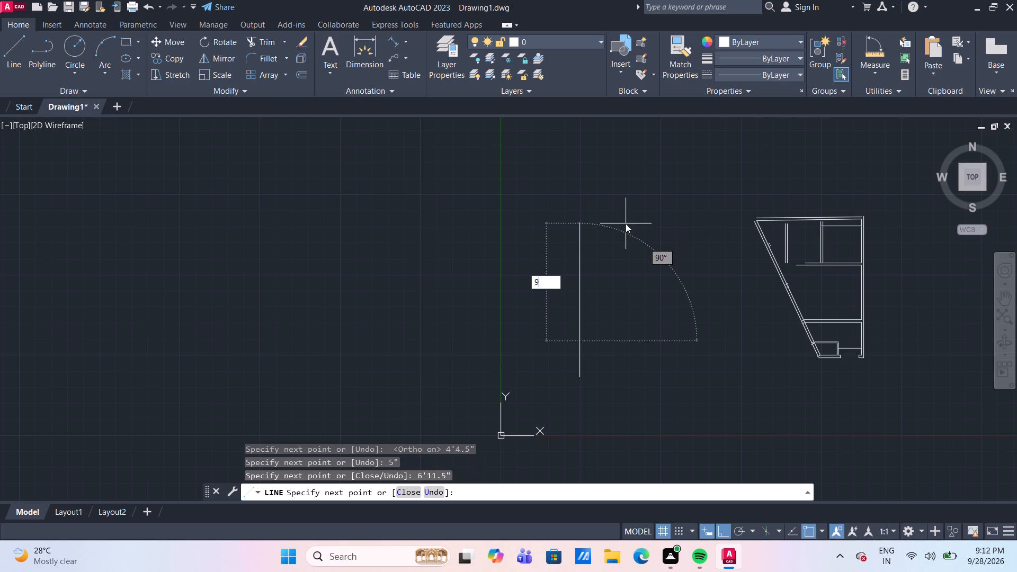
key("apostrophe")
key("BackSpace")
type(".75\"")
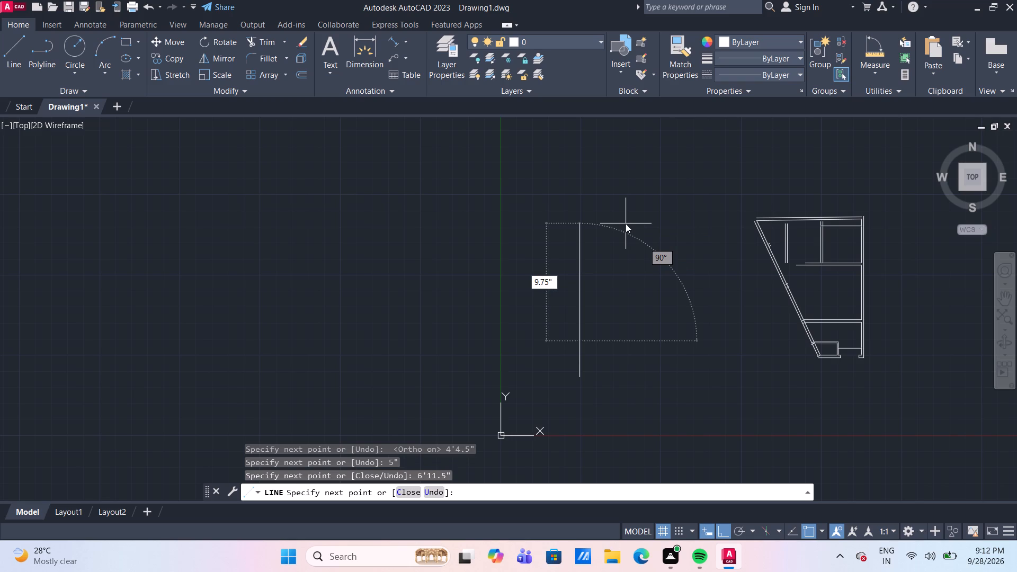
key("Return")
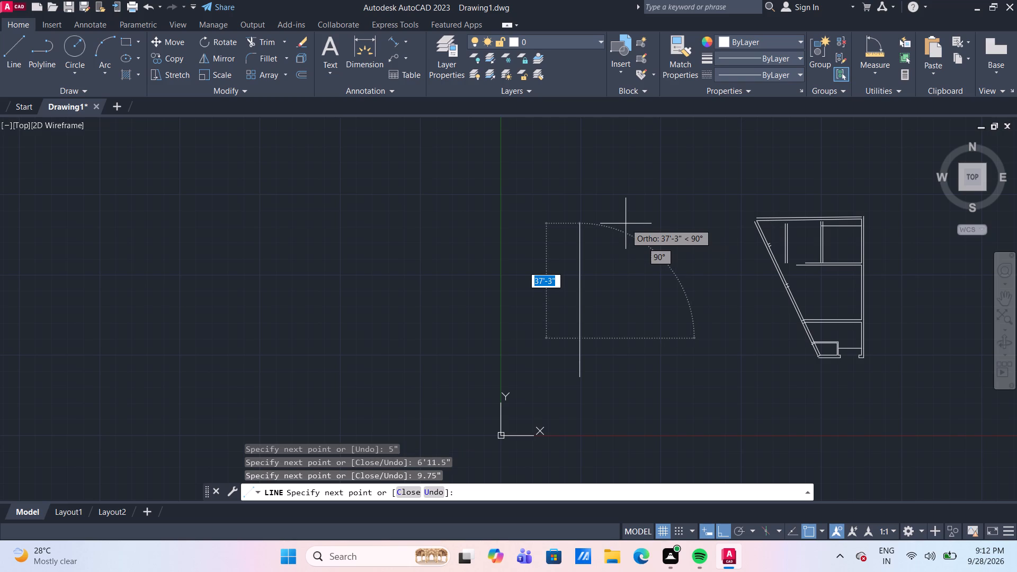
Extend the vertical line upward with a 12'0.75" segment and another 9.75" wall-thickness segment.
type("12")
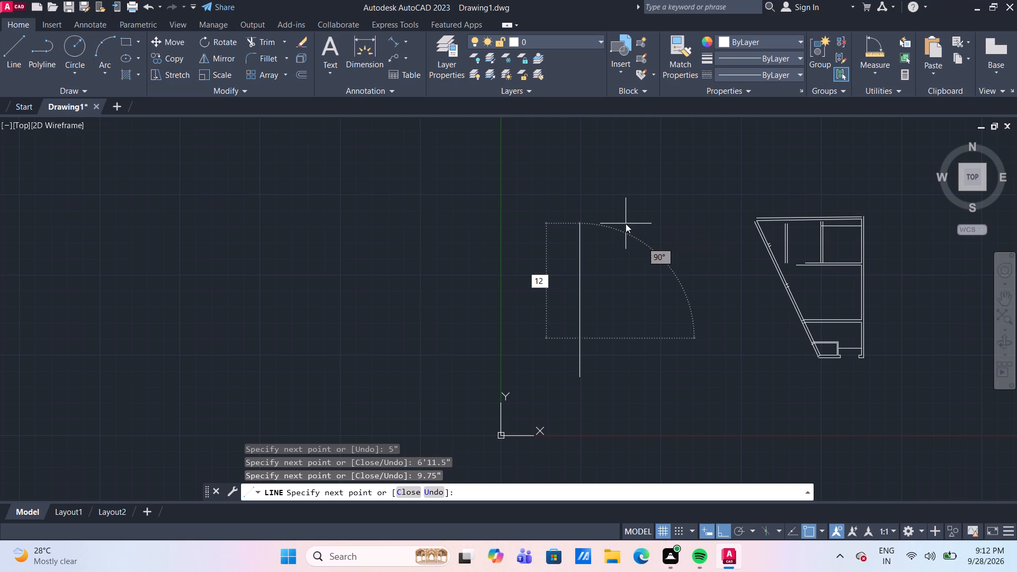
key("period")
key("BackSpace")
key("apostrophe")
type("12")
key("BackSpace")
key("BackSpace")
type("0.75\"")
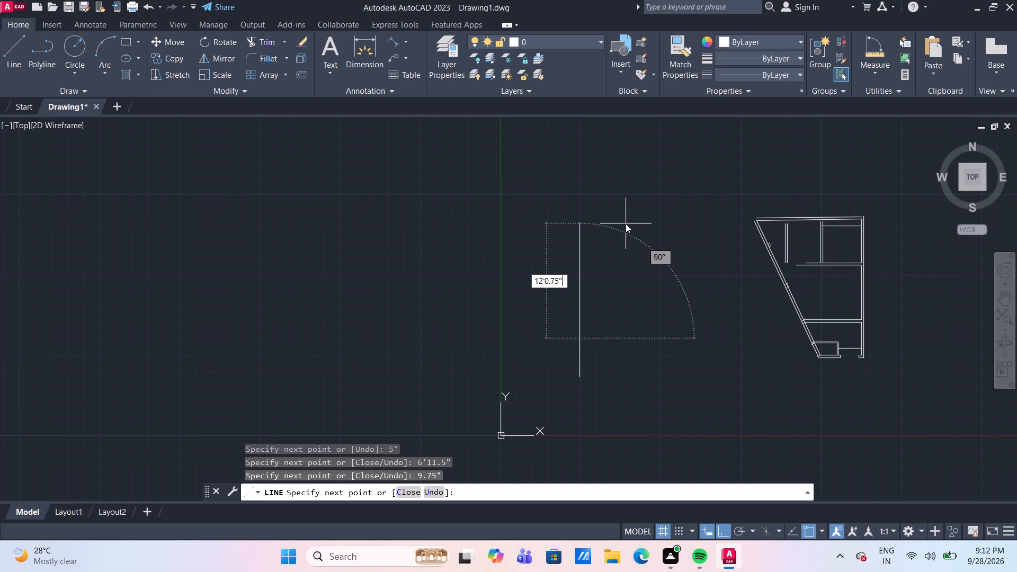
key("Return")
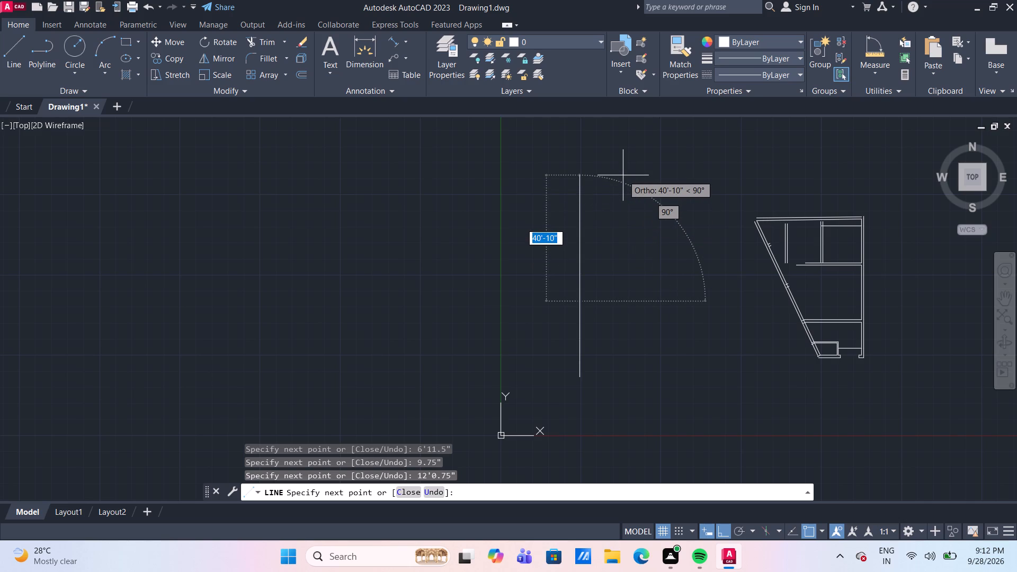
type("9.75\"")
key("Return")
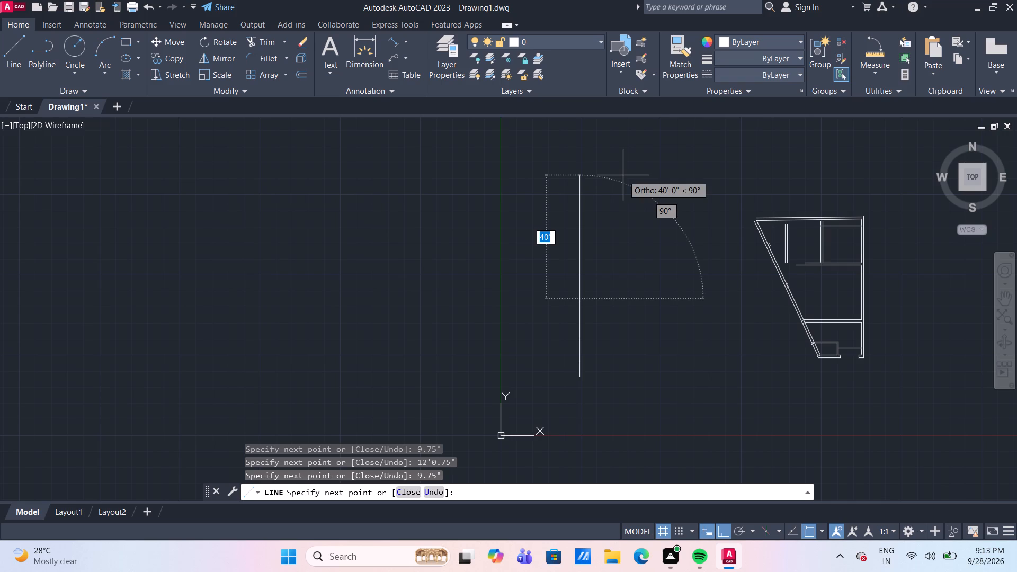
Add a 13'7.75" segment and a further 9.75" segment to the top of the vertical line.
type("13")
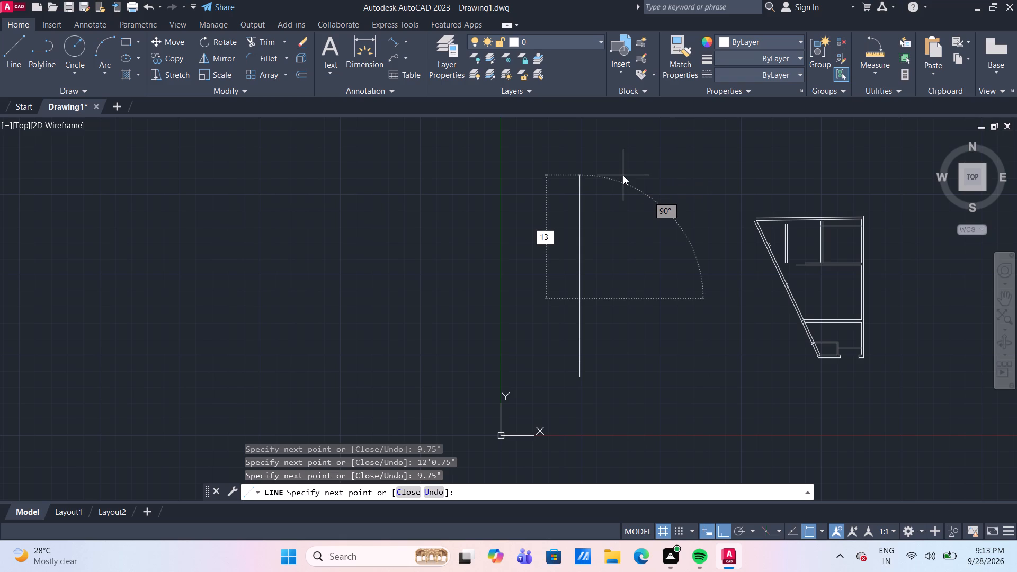
type("'7.75")
key("shift+quotedbl")
key("Return")
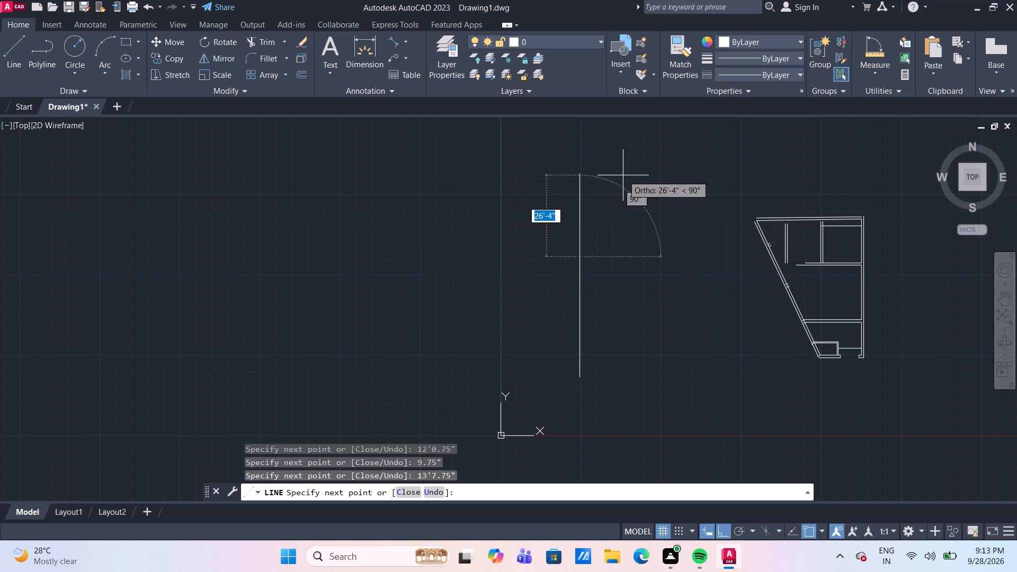
key("9")
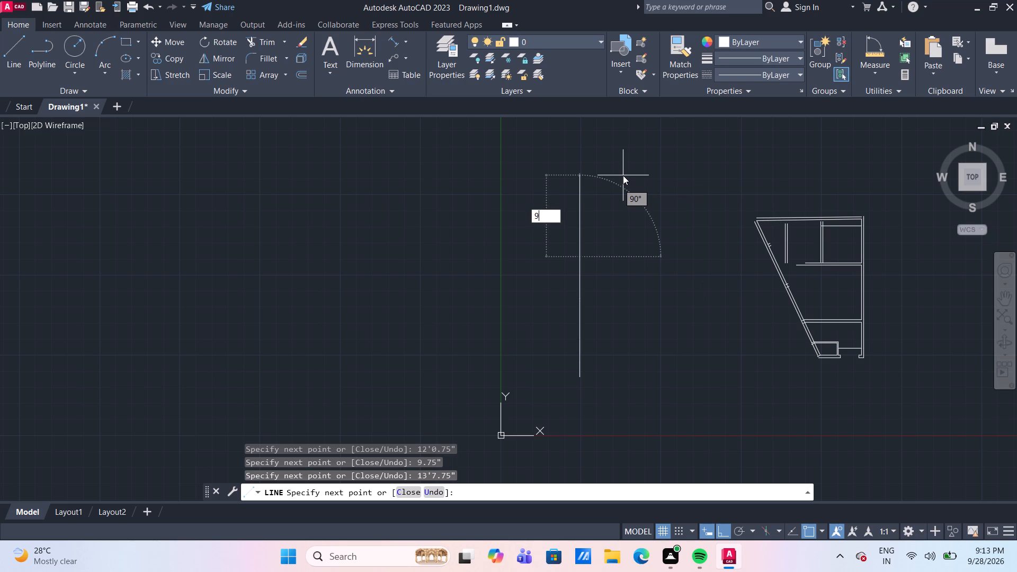
type(".75\"")
key("Return")
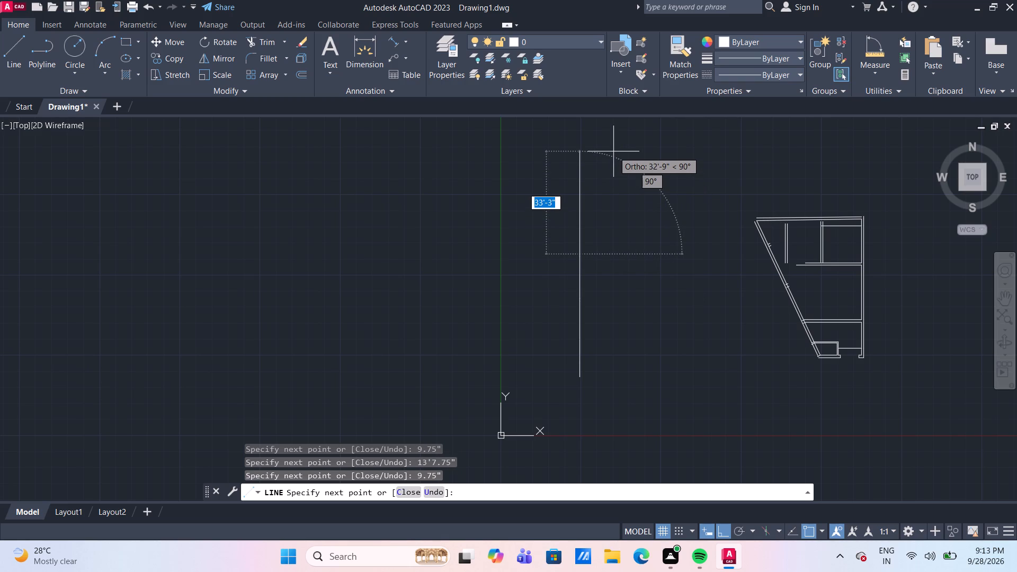
Finish the vertical line with a final 6'5.25" upward segment and end the Line command.
scroll(613, 151, "down", 2)
middle_click_drag(613, 151, 570, 216)
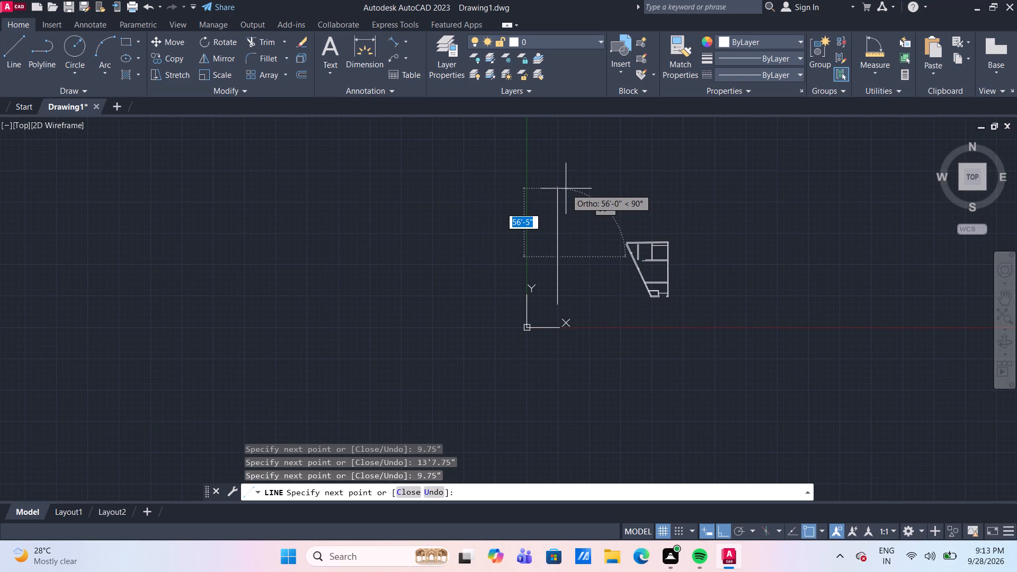
type("6'")
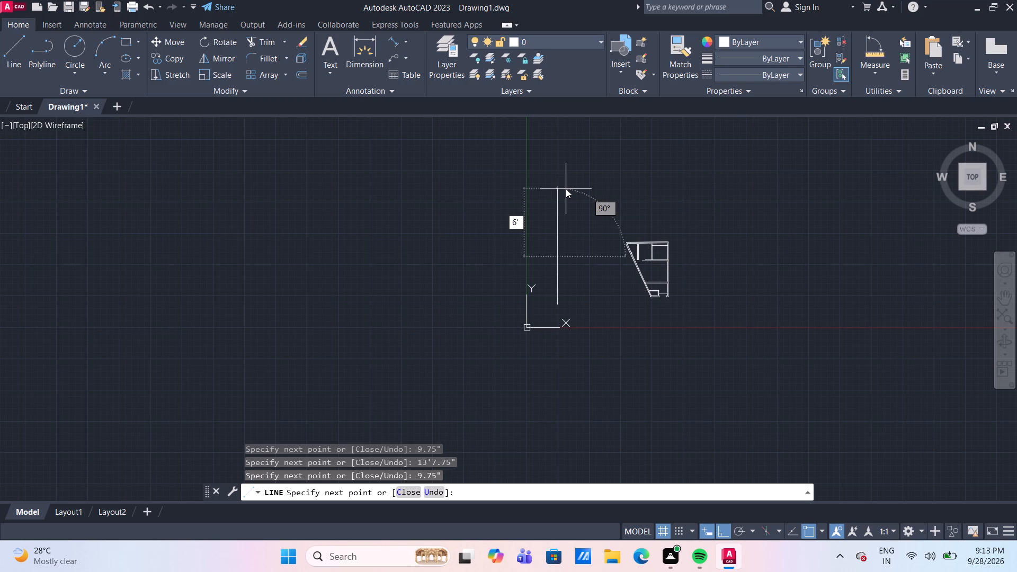
type("5.25")
key("shift+quotedbl")
key("Return")
key("Return")
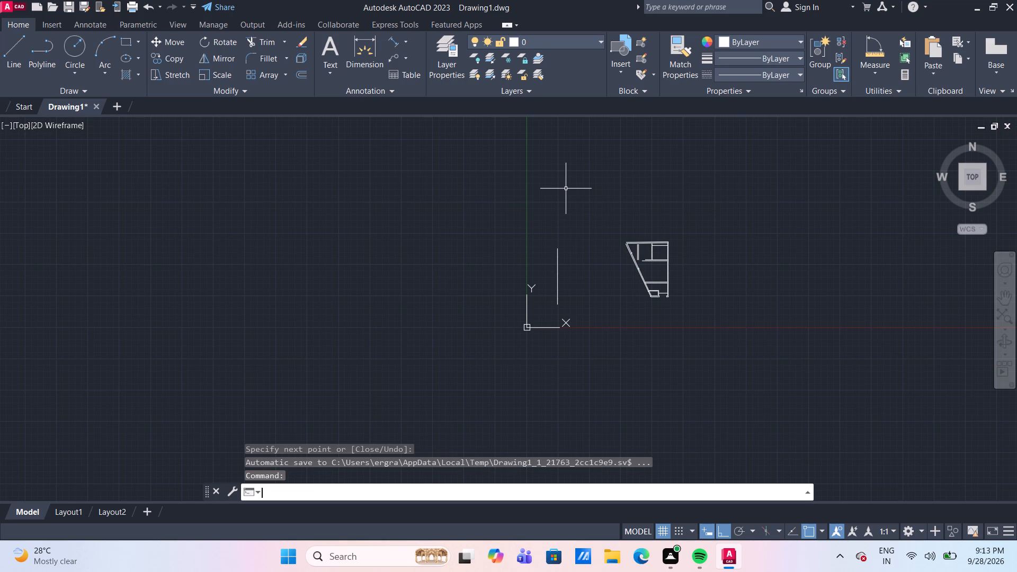
Dimension the full height of the segmented vertical line from its bottom end to its top end, placing the dimension on its plan side.
scroll(570, 288, "up", 2)
middle_click_drag(570, 288, 563, 269)
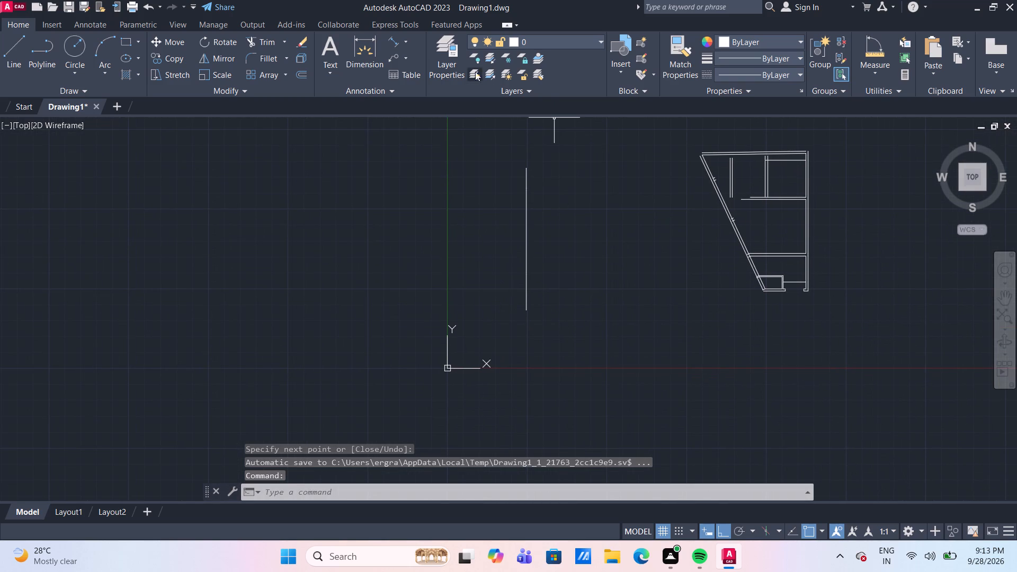
left_click(371, 49)
scroll(577, 306, "up", 2)
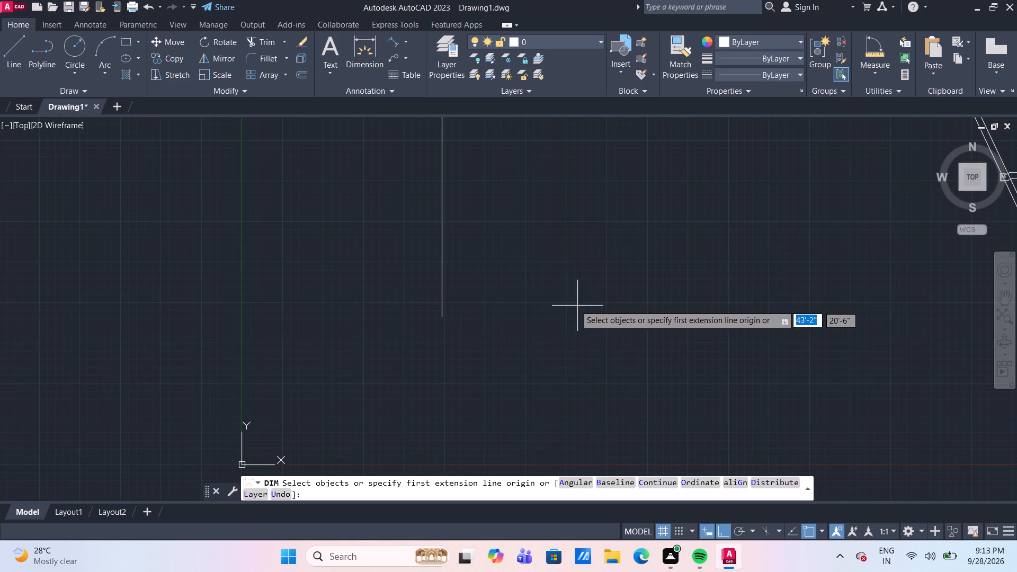
left_click(440, 316)
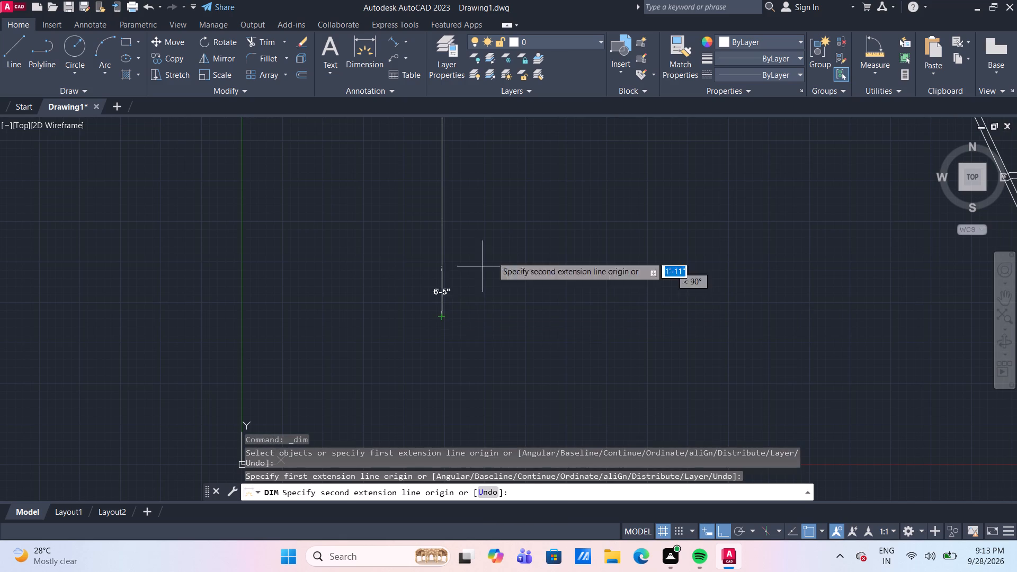
scroll(490, 216, "down", 2)
middle_click_drag(488, 229, 461, 294)
scroll(452, 181, "up", 2)
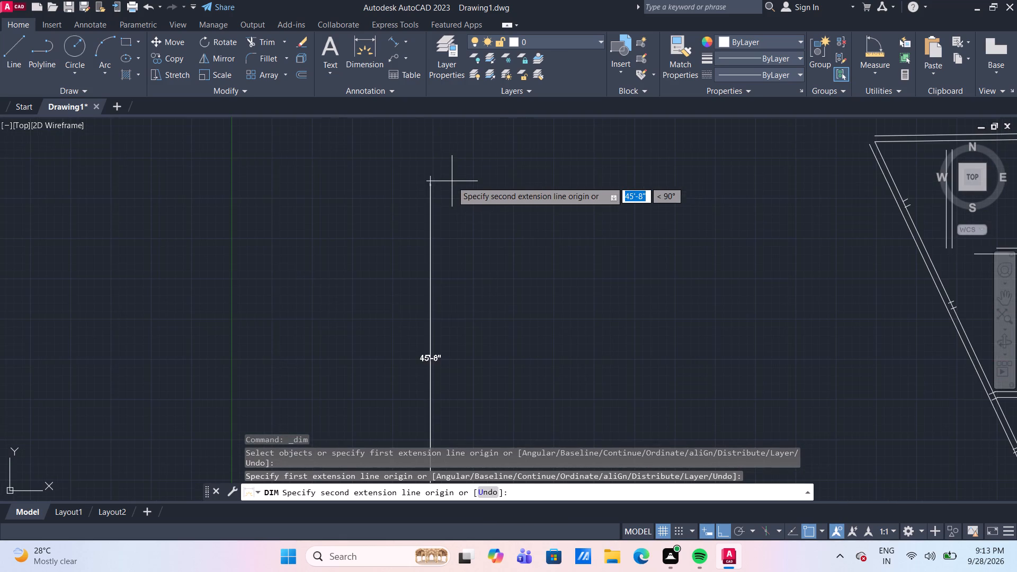
left_click(431, 174)
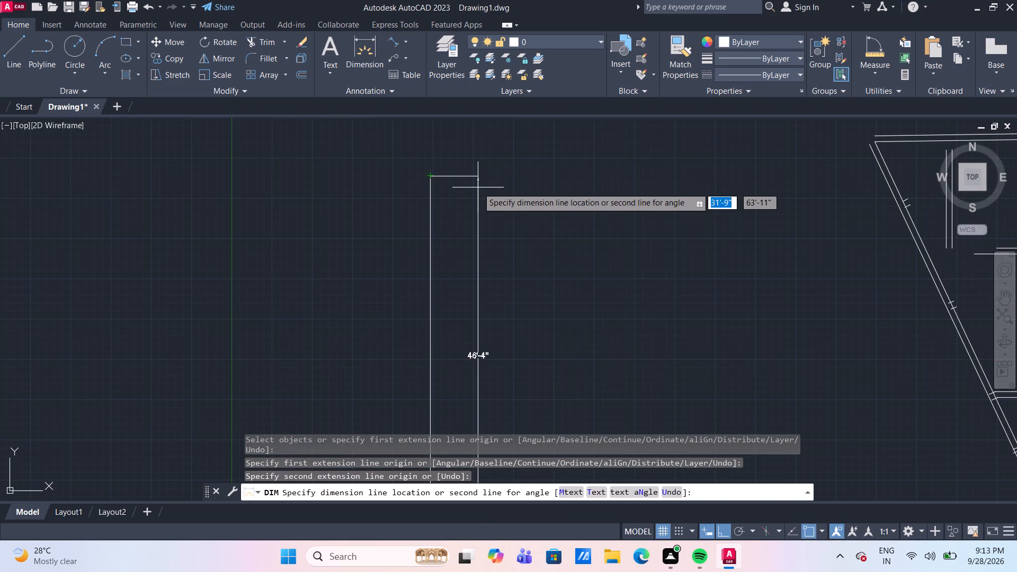
left_click(480, 189)
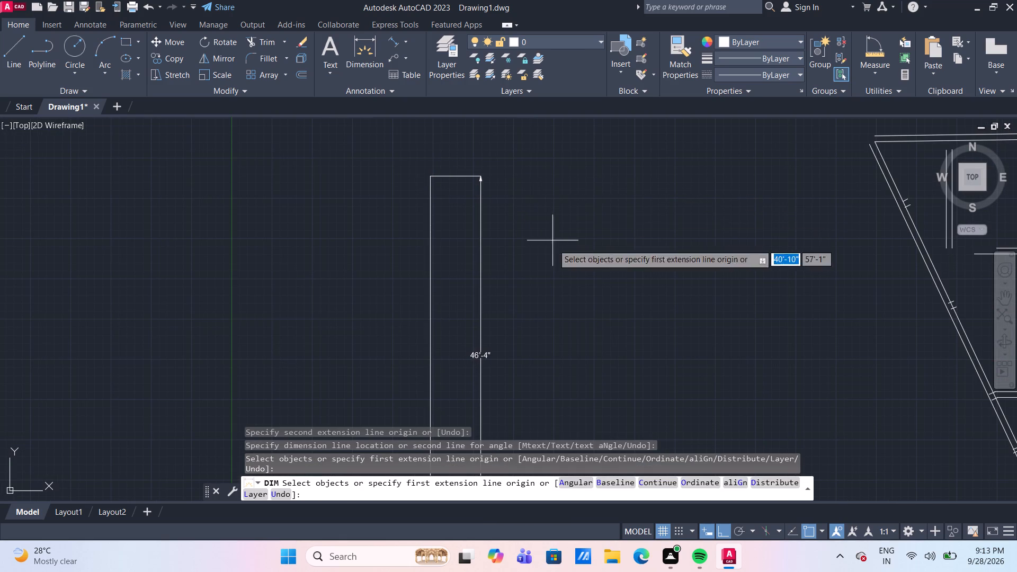
scroll(516, 372, "up", 2)
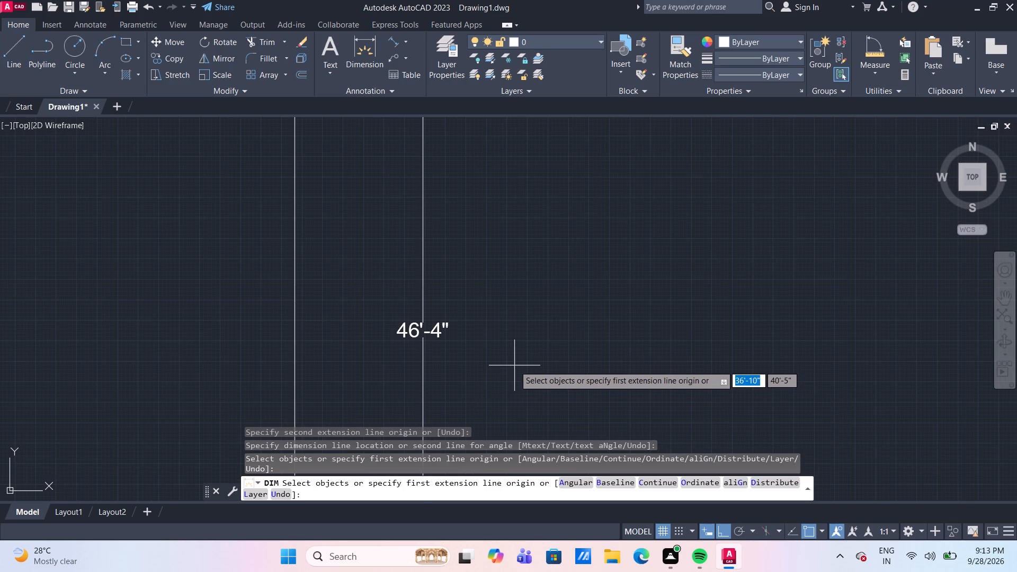
key("Escape")
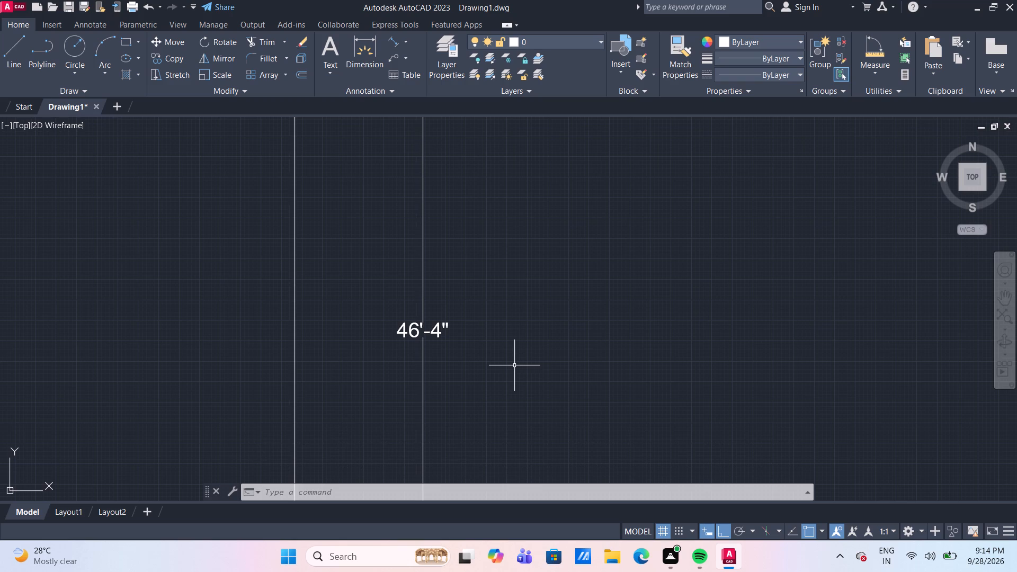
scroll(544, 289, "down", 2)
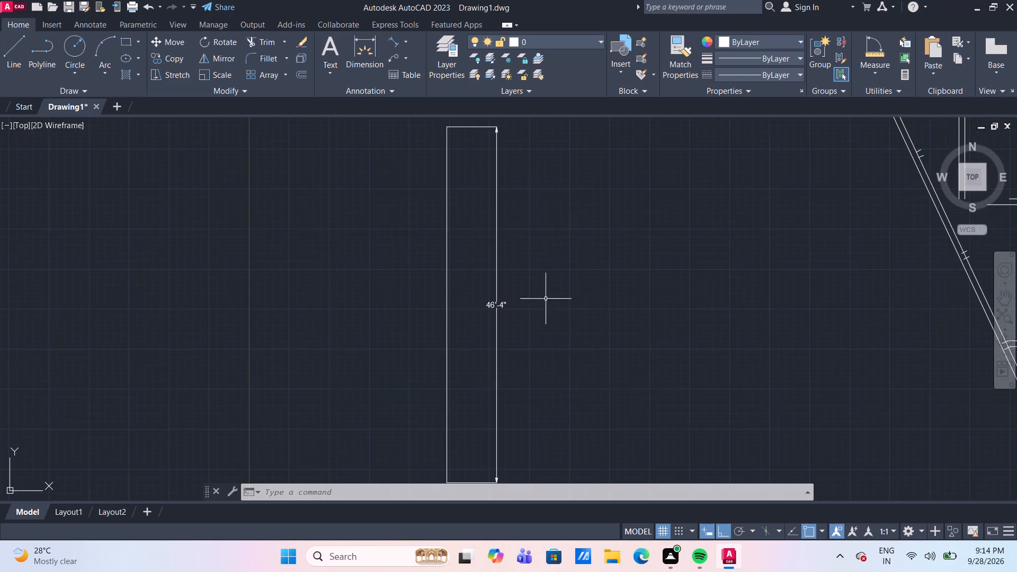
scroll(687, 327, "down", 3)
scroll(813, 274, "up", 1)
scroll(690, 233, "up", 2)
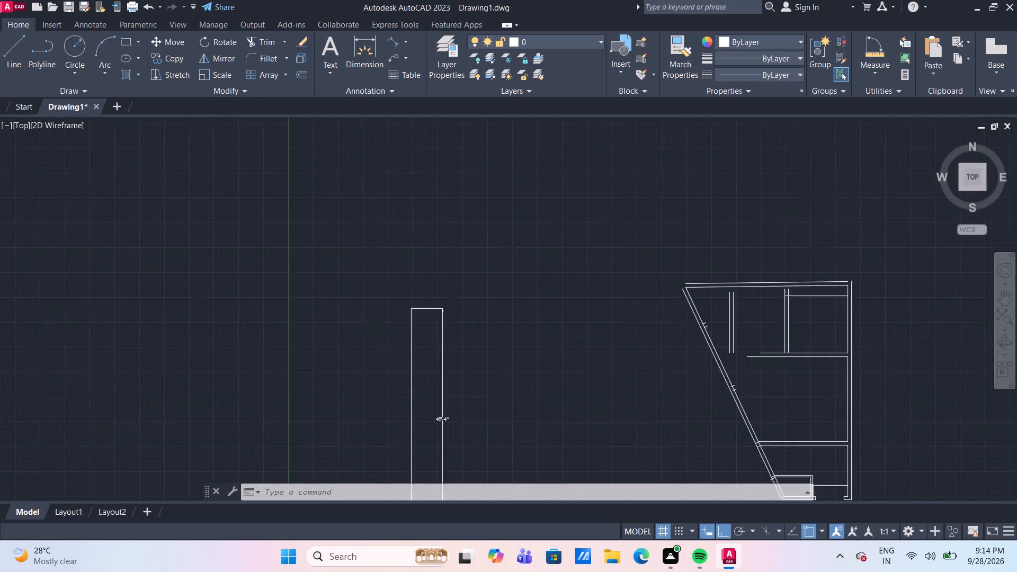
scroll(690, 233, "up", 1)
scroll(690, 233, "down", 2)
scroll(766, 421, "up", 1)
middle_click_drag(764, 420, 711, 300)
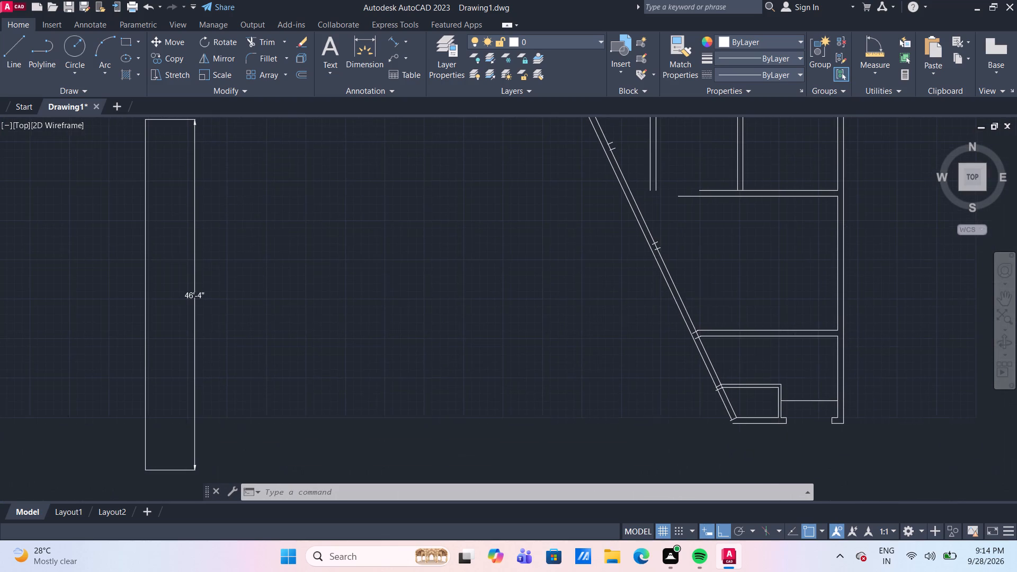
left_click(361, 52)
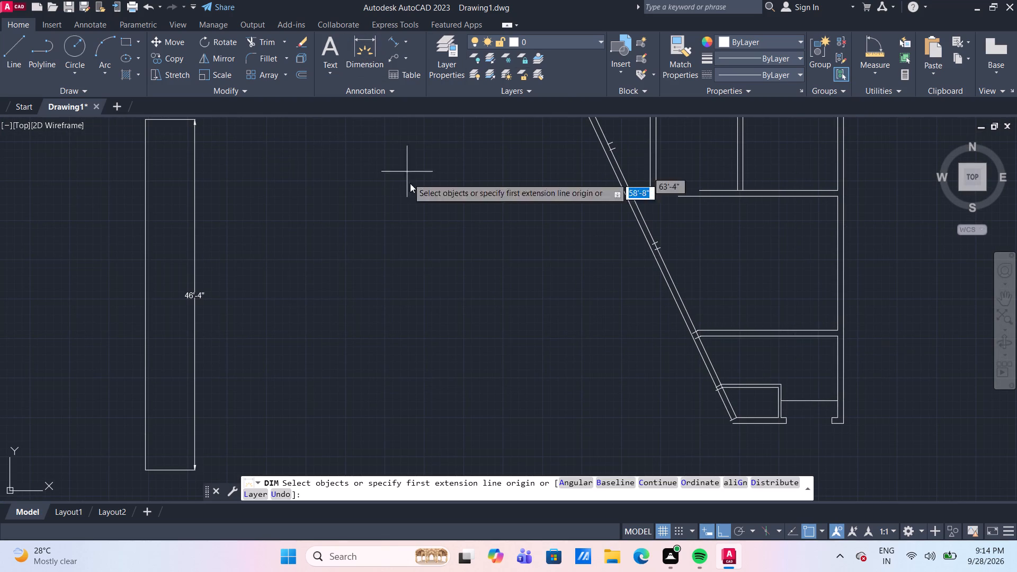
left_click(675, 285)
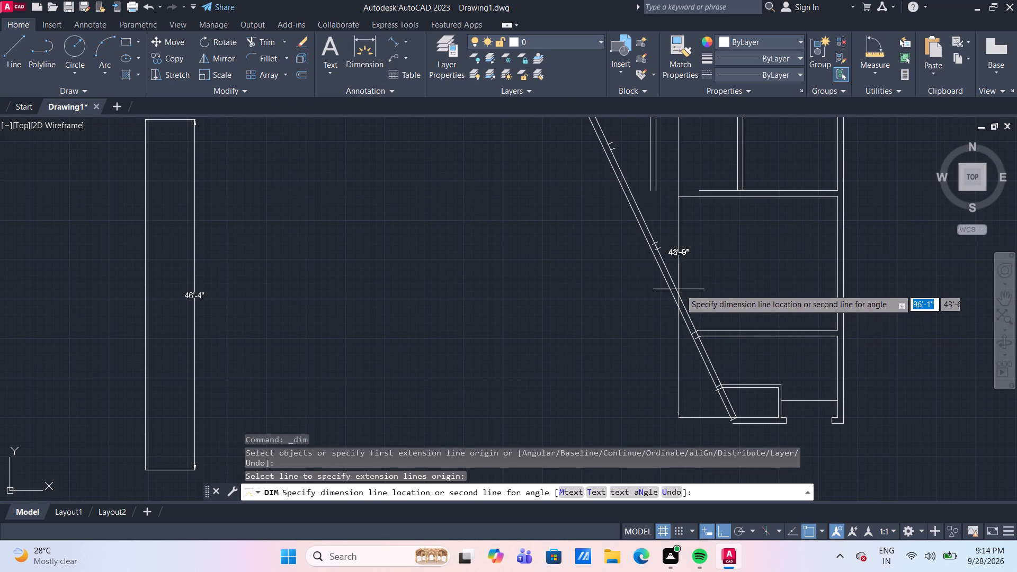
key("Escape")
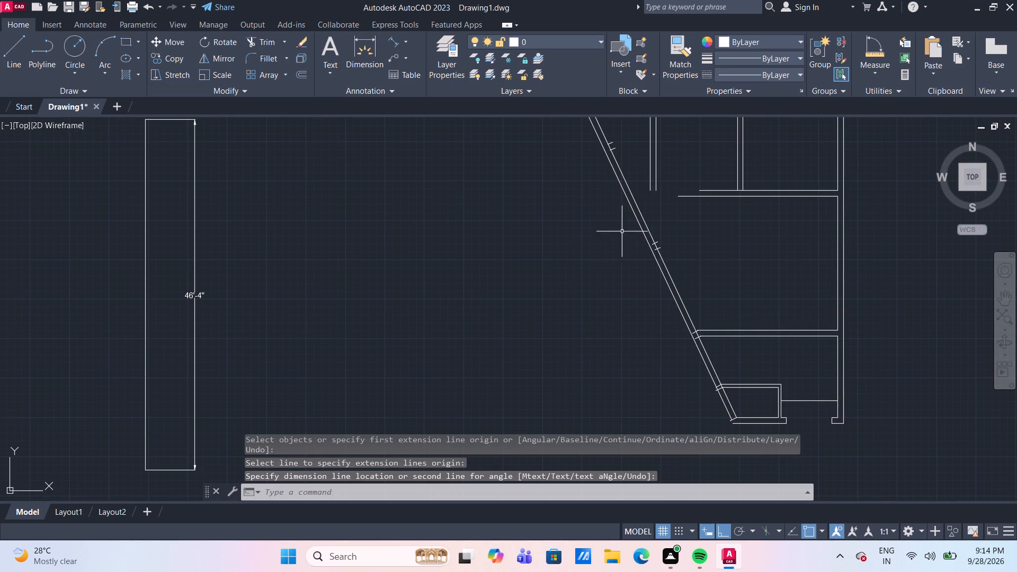
Add an aligned dimension along the sloping wall's inner face, from bottom to top corner, placed outside the plan.
left_click(390, 42)
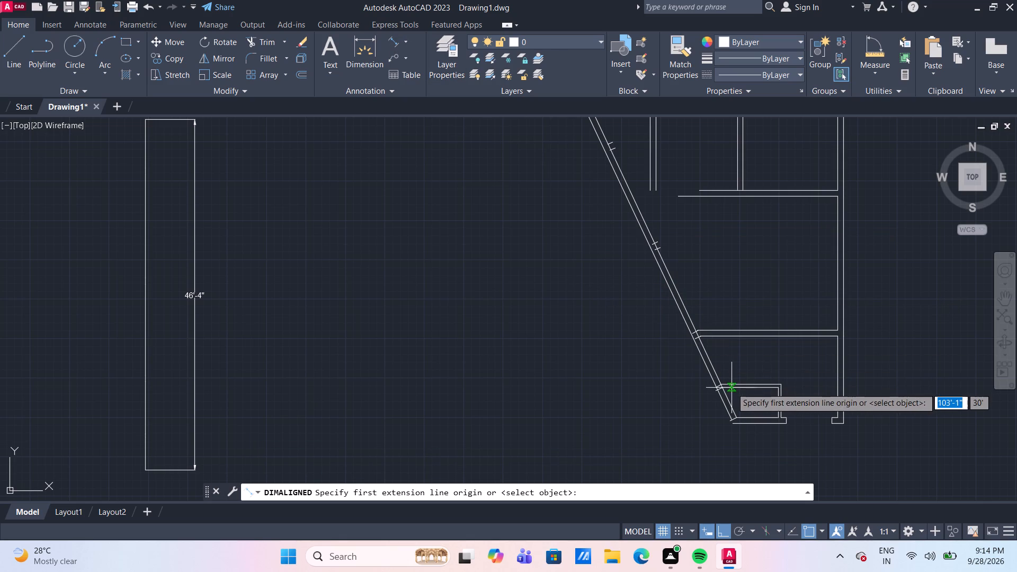
scroll(731, 388, "up", 1)
left_click(737, 434)
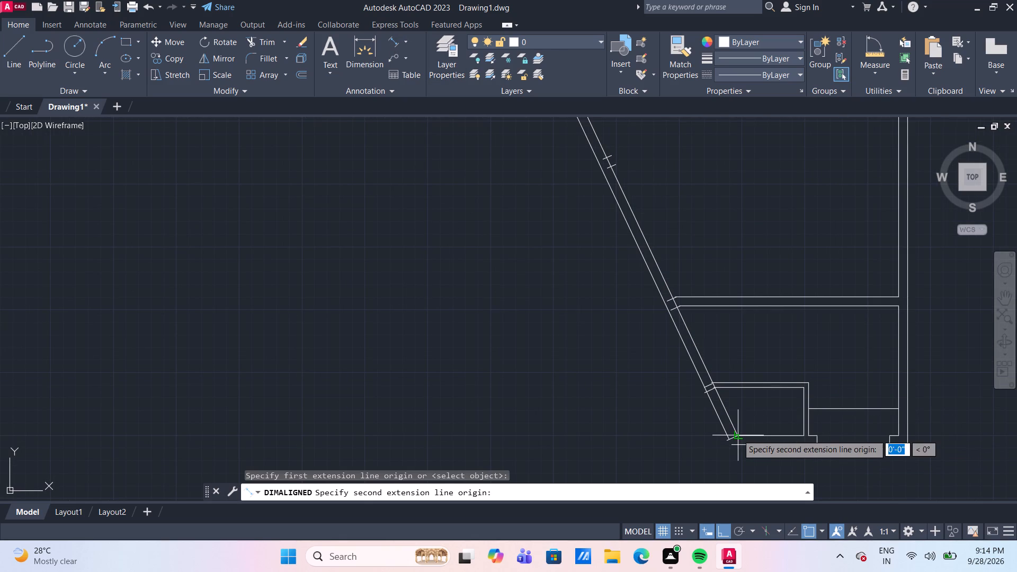
scroll(728, 386, "down", 3)
scroll(641, 173, "up", 4)
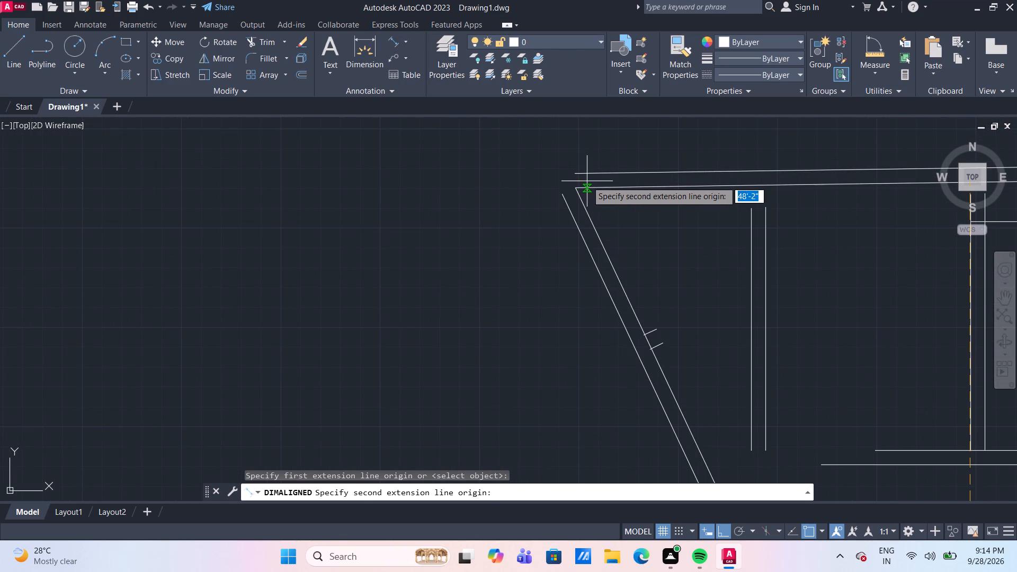
left_click(578, 188)
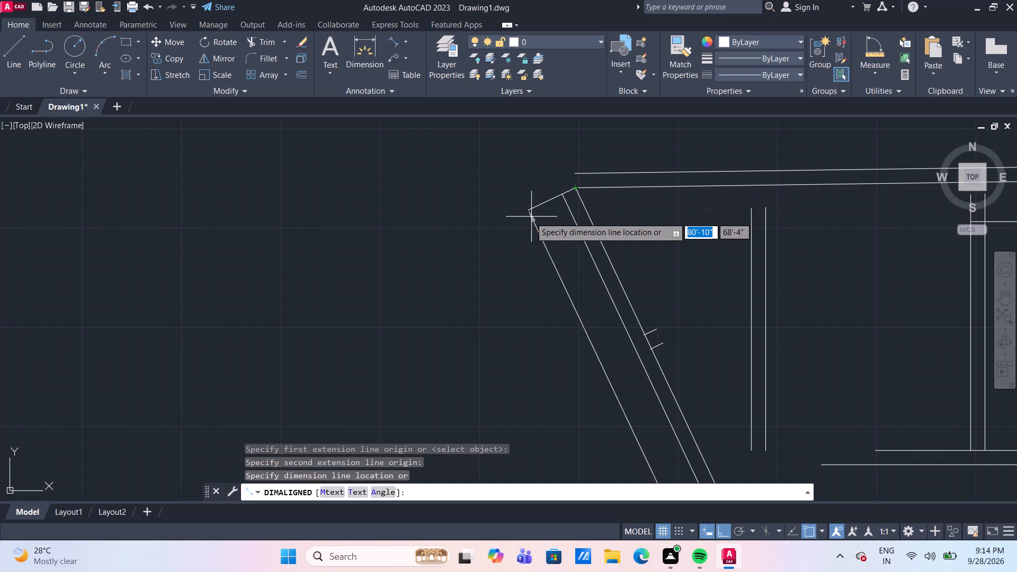
scroll(501, 225, "down", 1)
scroll(487, 266, "down", 3)
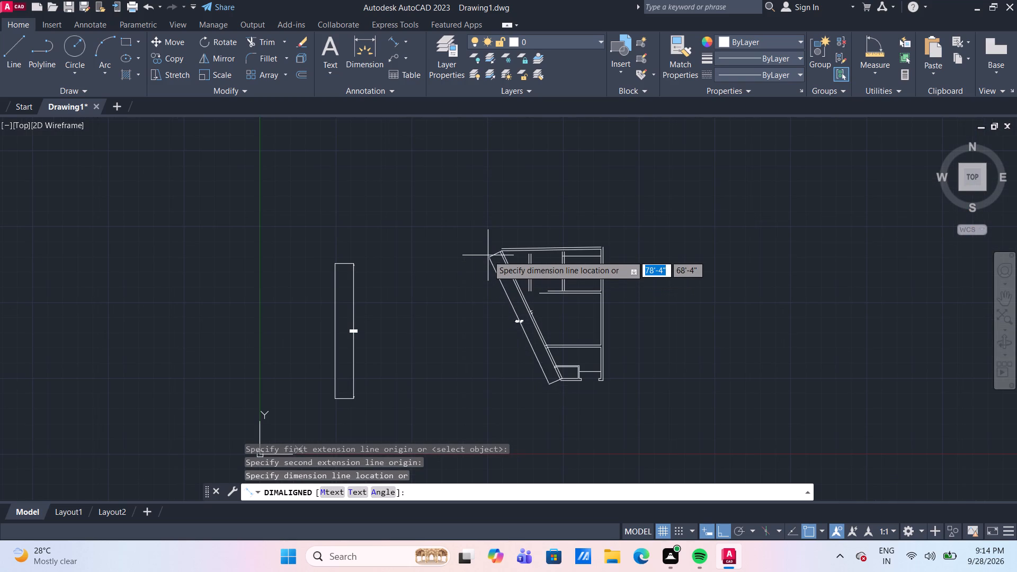
middle_click_drag(492, 255, 467, 221)
scroll(457, 246, "up", 1)
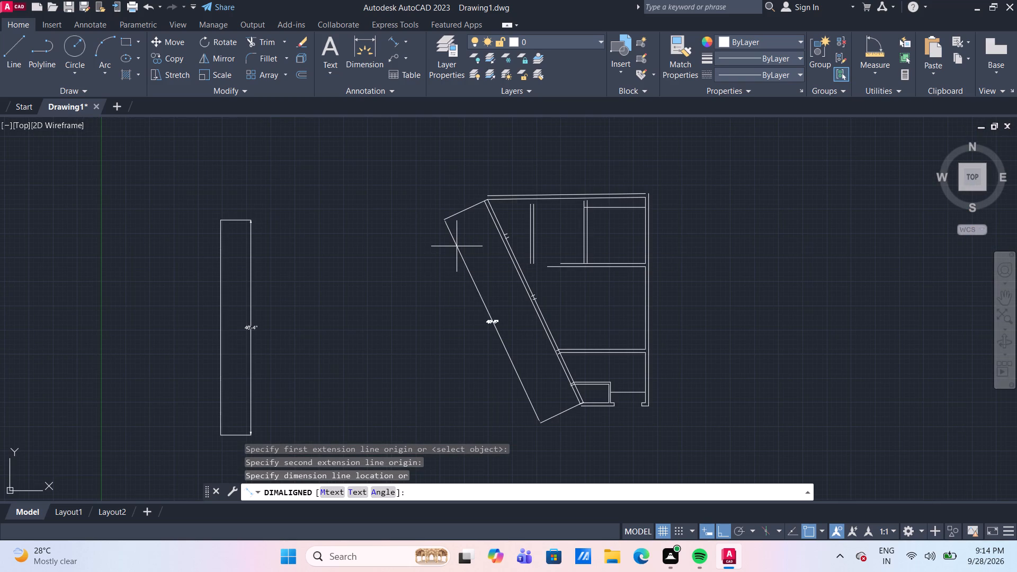
left_click(457, 246)
key("Escape")
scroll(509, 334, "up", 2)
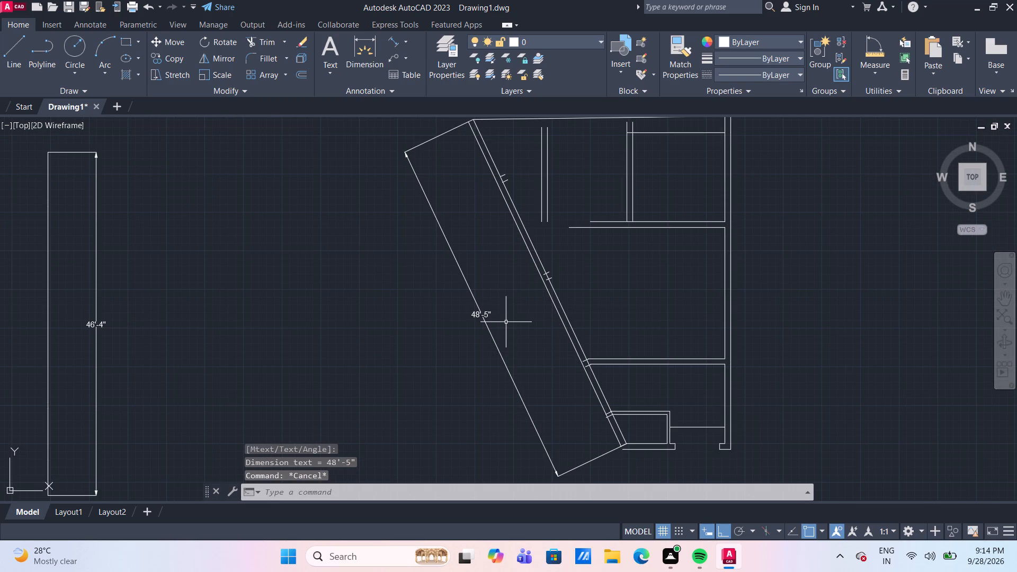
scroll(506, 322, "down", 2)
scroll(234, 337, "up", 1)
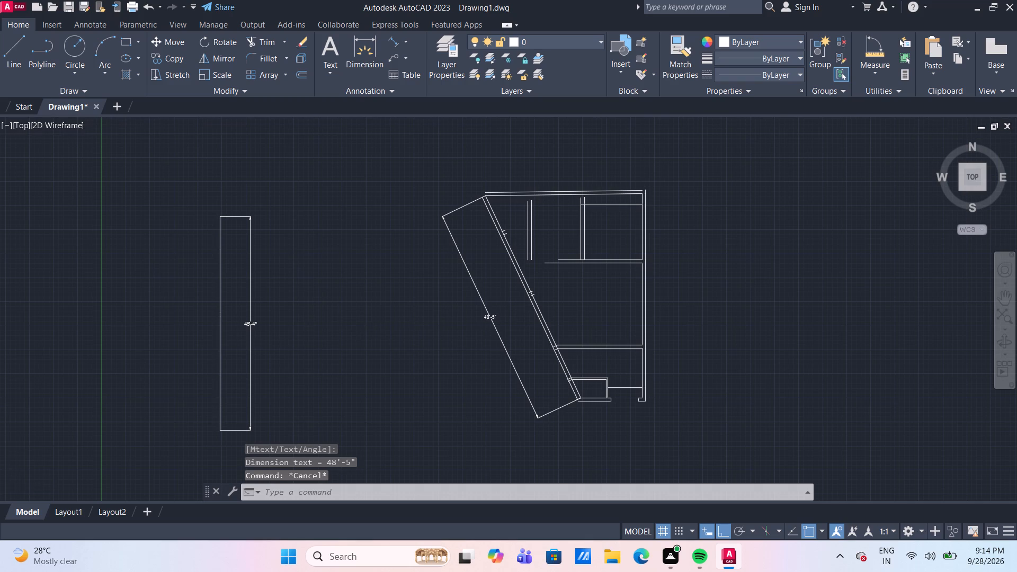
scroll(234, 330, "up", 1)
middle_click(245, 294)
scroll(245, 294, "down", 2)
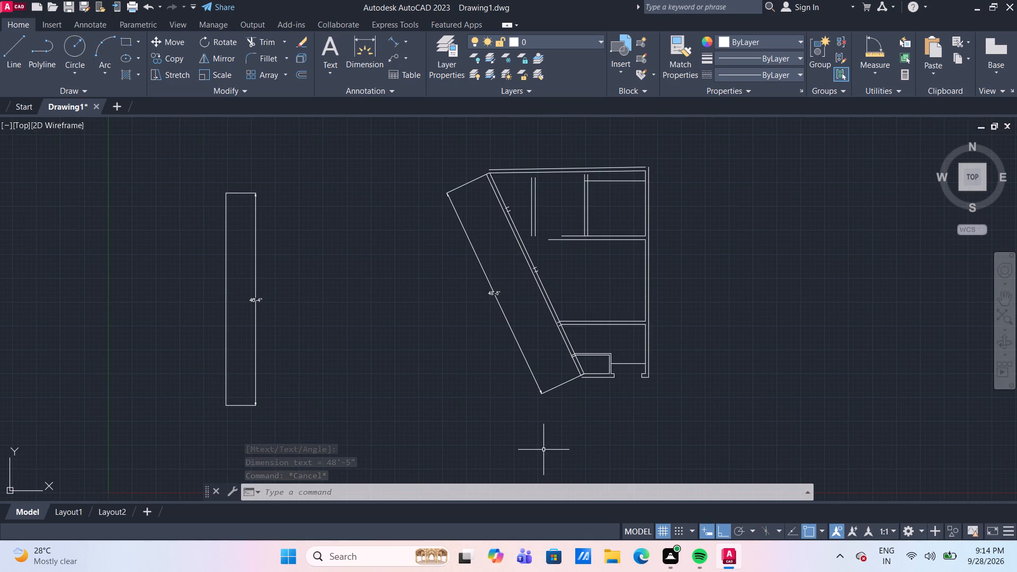
Review the expanded command history for the recent dimension commands and earlier entries, and close it.
left_click(813, 499)
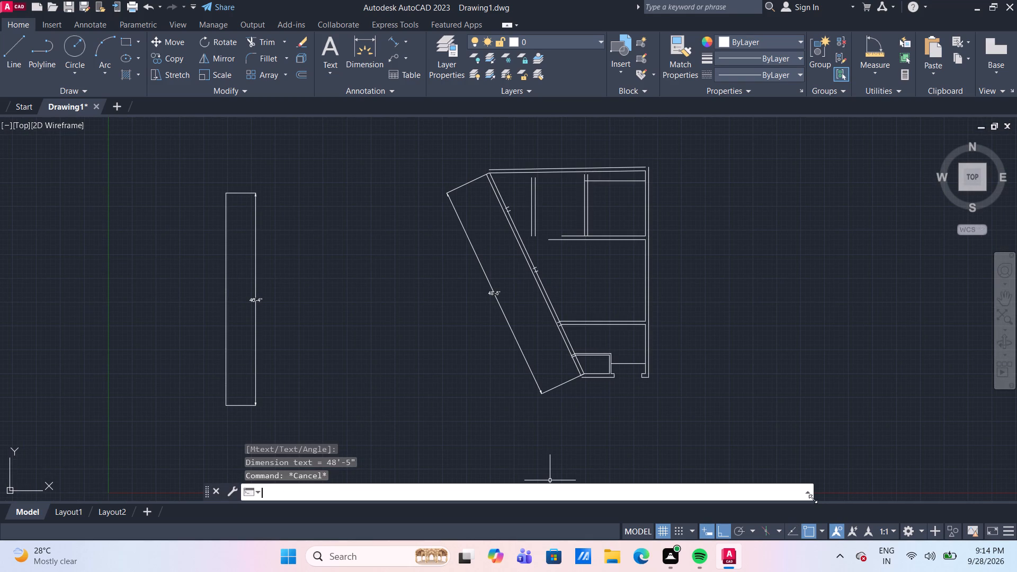
left_click(809, 492)
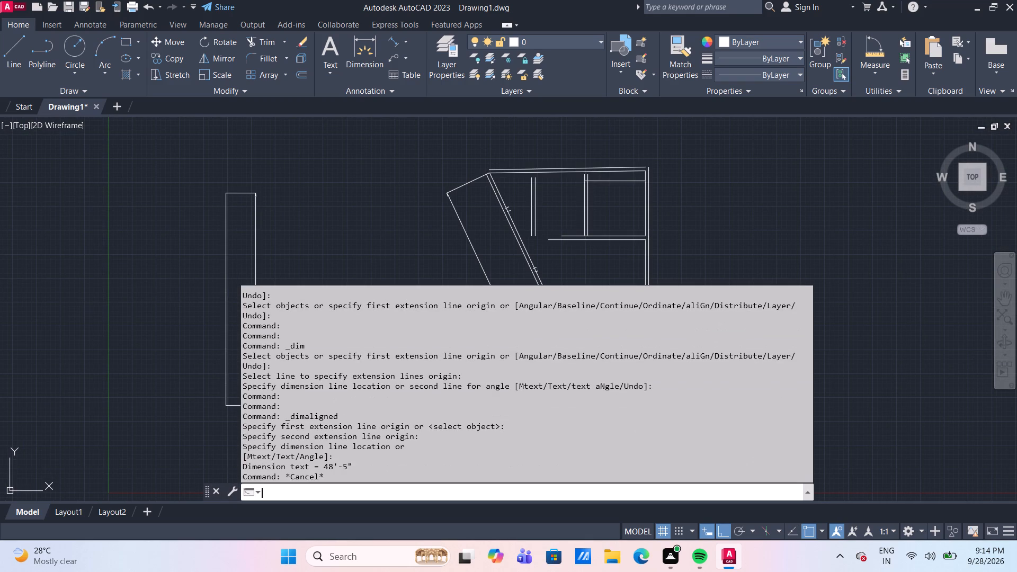
scroll(706, 432, "up", 1)
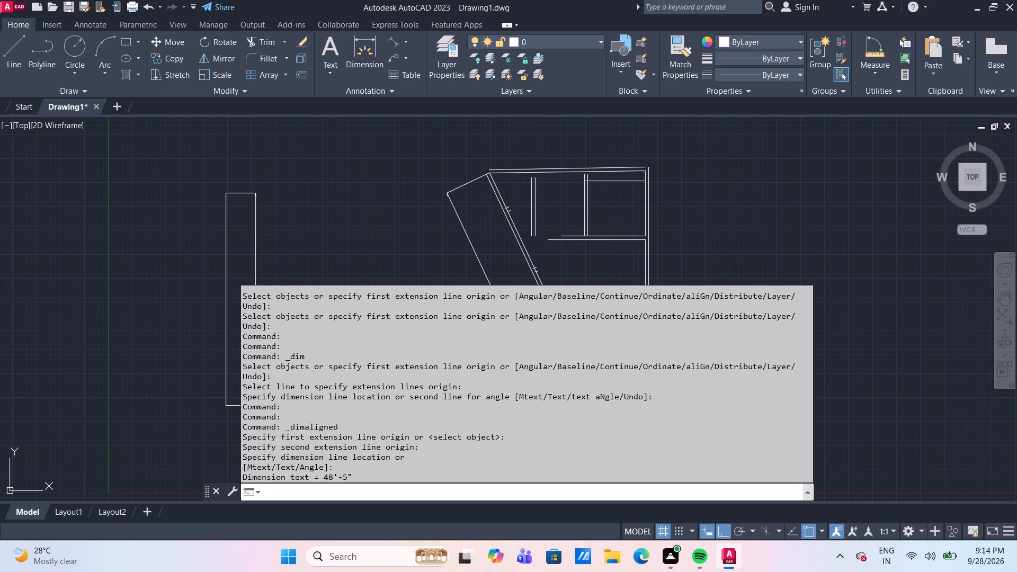
scroll(658, 399, "up", 4)
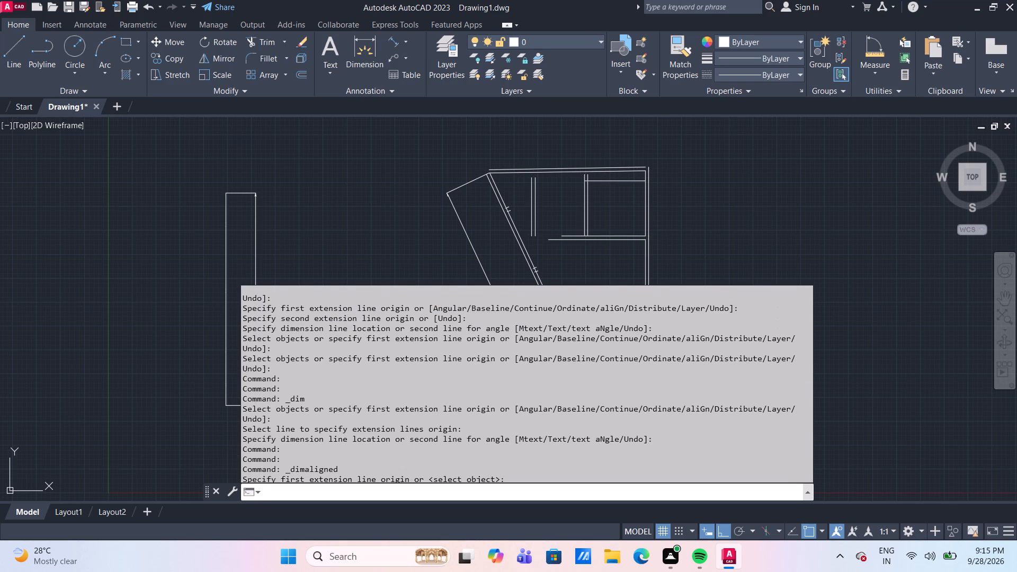
scroll(658, 399, "up", 2)
scroll(658, 399, "down", 3)
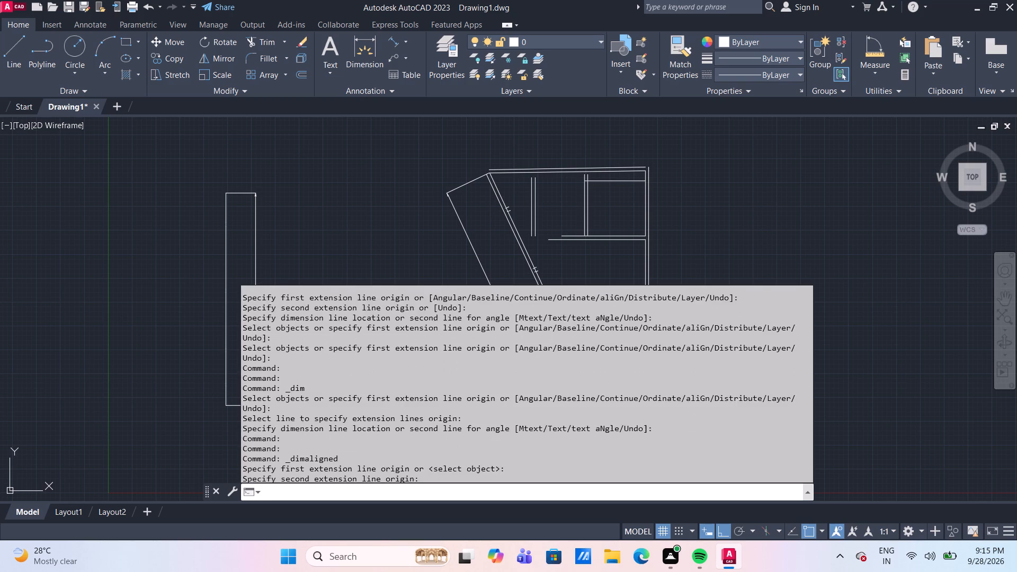
scroll(658, 399, "down", 8)
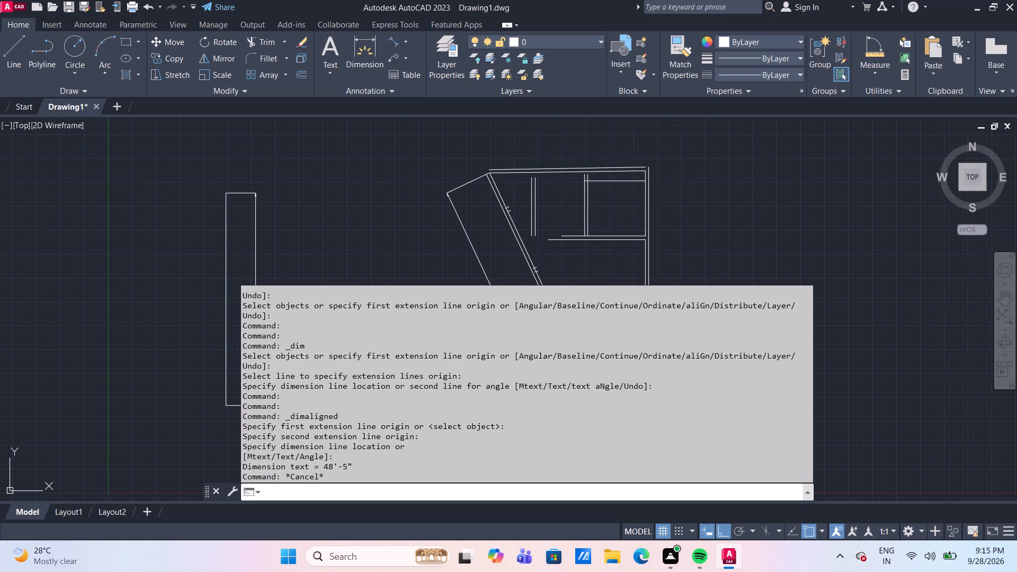
scroll(683, 440, "up", 3)
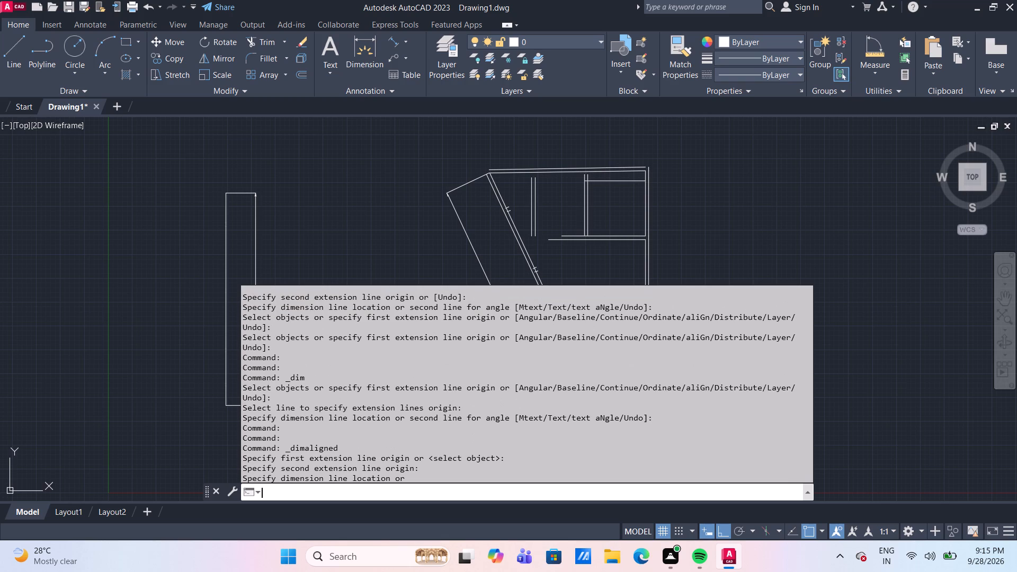
scroll(695, 431, "up", 2)
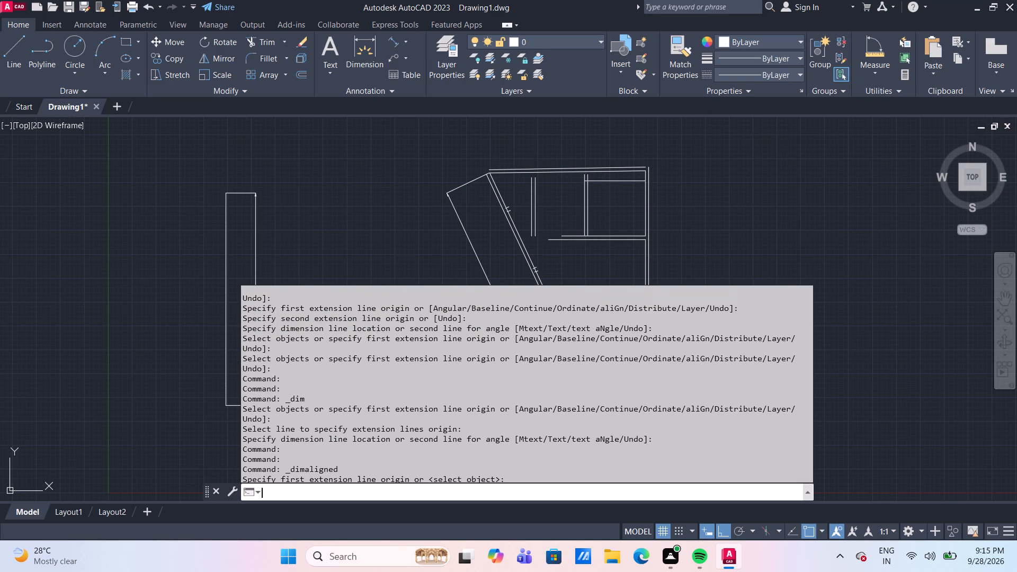
scroll(695, 431, "up", 1)
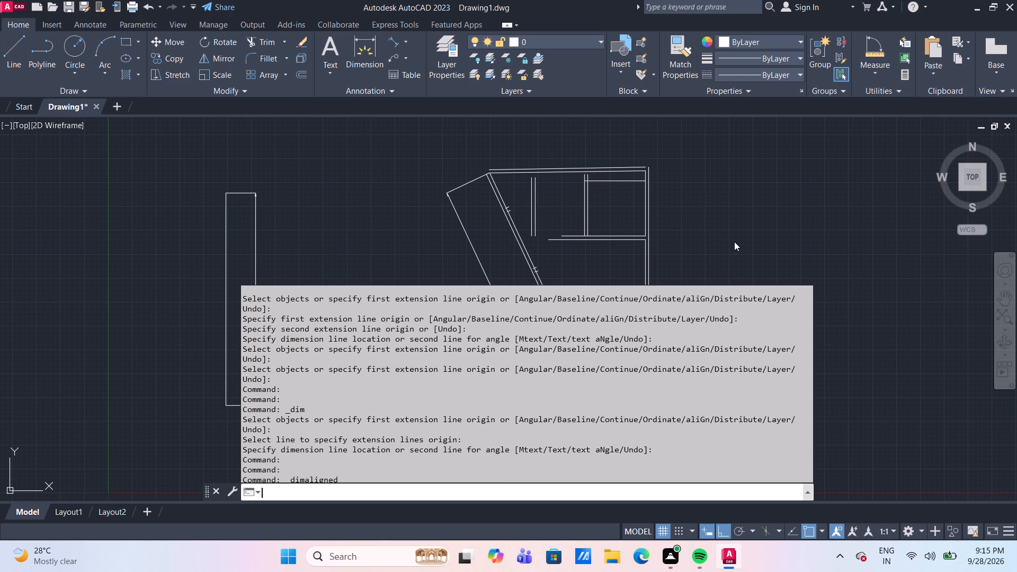
key("Escape")
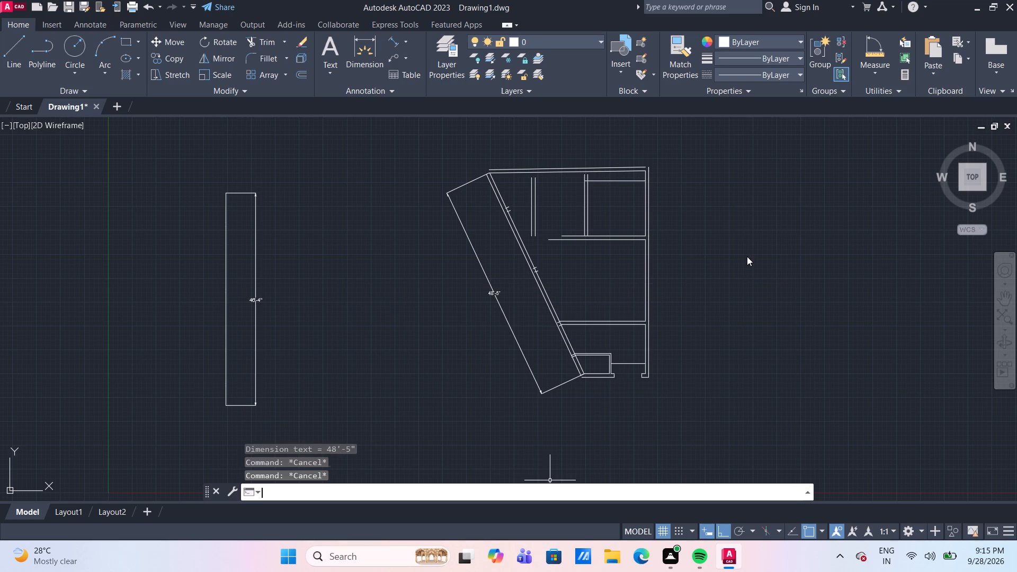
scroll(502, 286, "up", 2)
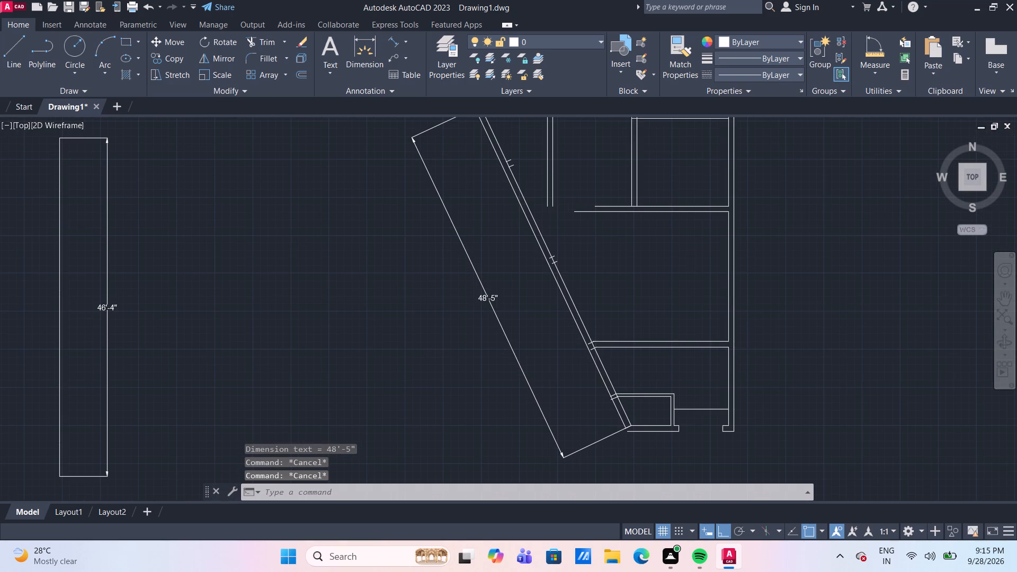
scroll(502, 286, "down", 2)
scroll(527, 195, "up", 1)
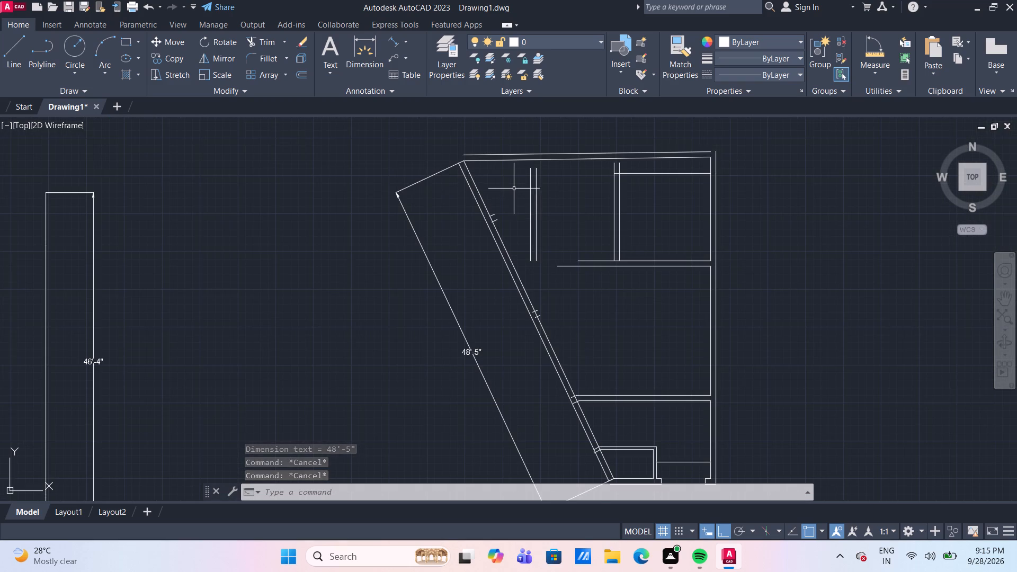
Examine the plan's sloping wall and upper rooms alongside the separate dimensioned vertical line.
scroll(513, 188, "up", 1)
middle_click_drag(513, 188, 507, 221)
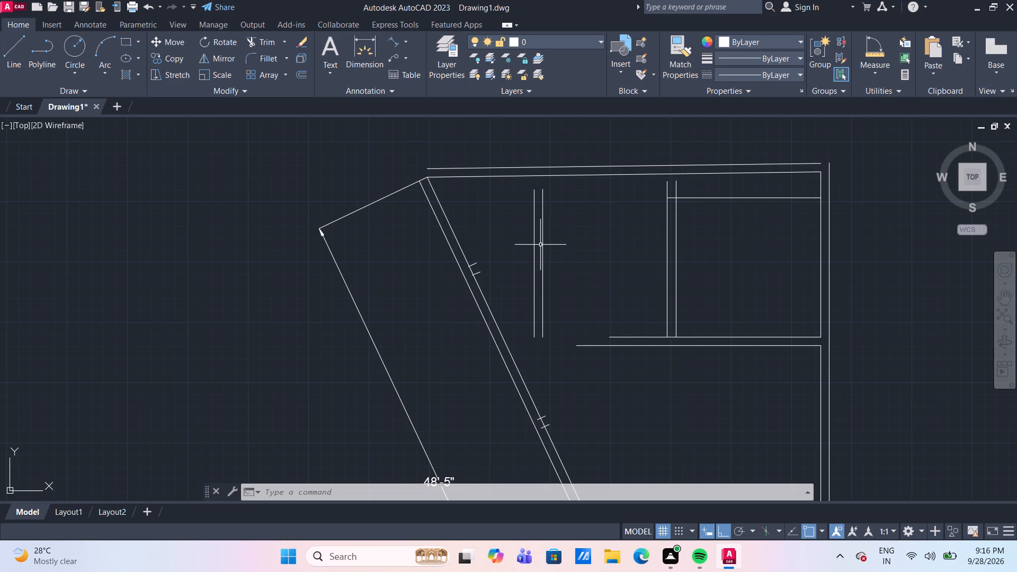
scroll(353, 287, "down", 2)
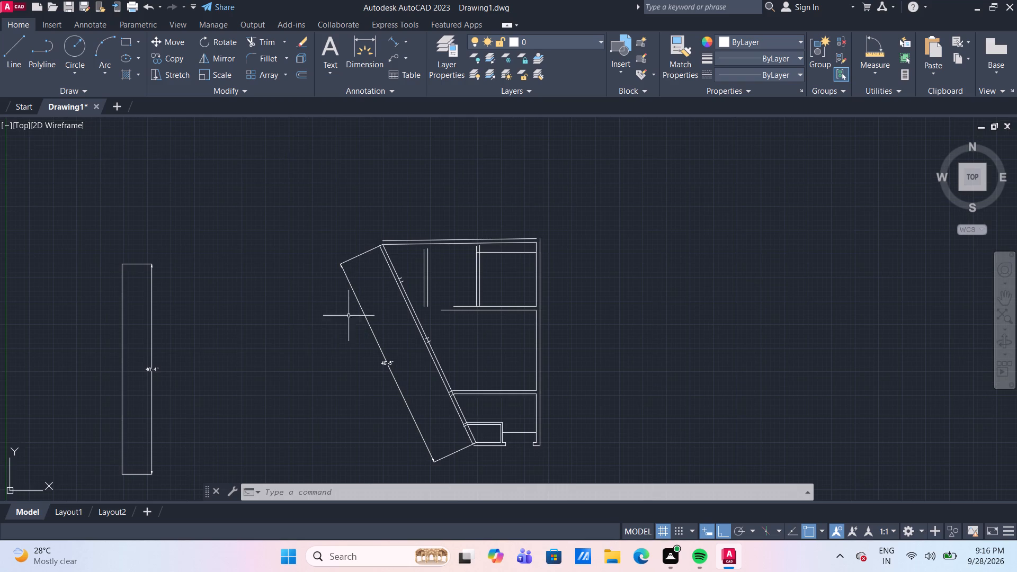
scroll(139, 362, "up", 1)
middle_click_drag(140, 356, 179, 307)
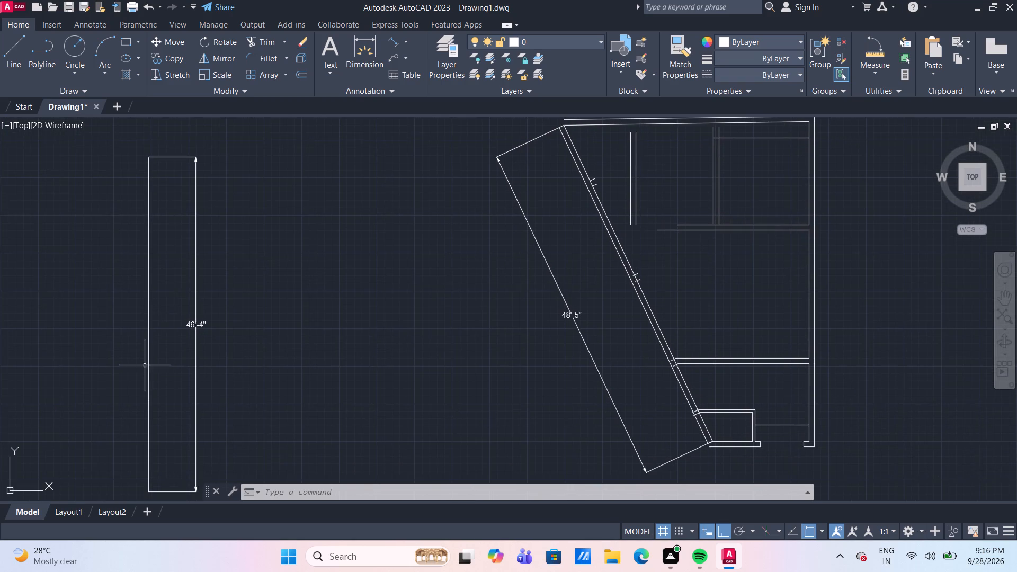
scroll(145, 365, "up", 1)
middle_click_drag(154, 350, 162, 344)
scroll(162, 344, "down", 2)
middle_click_drag(159, 435, 193, 423)
Draw a line from the segmented vertical line's bottom end, a short horizontal segment away from the plan, and continue it vertically upward.
left_click_drag(13, 51, 18, 54)
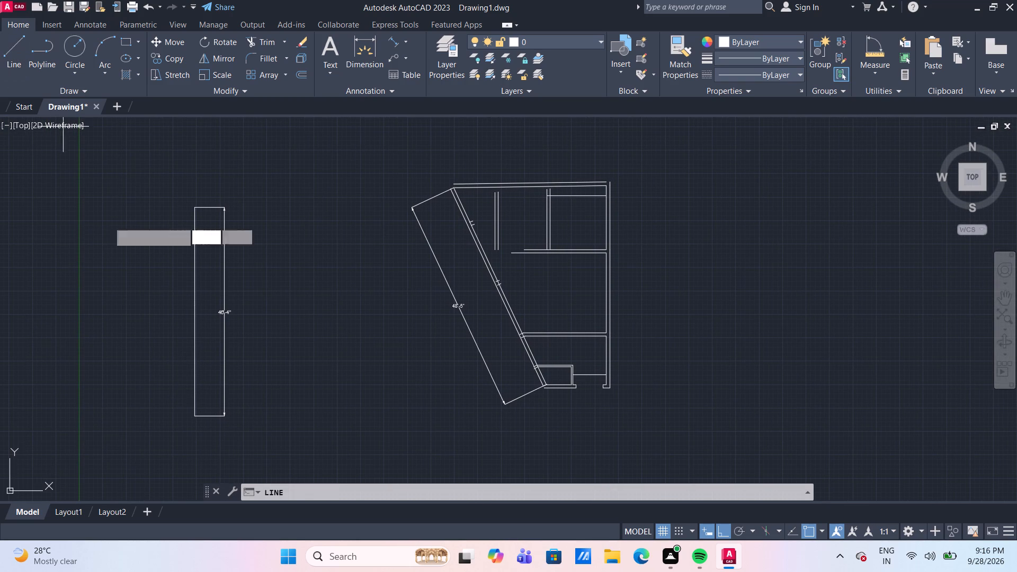
scroll(189, 433, "up", 3)
left_click(208, 365)
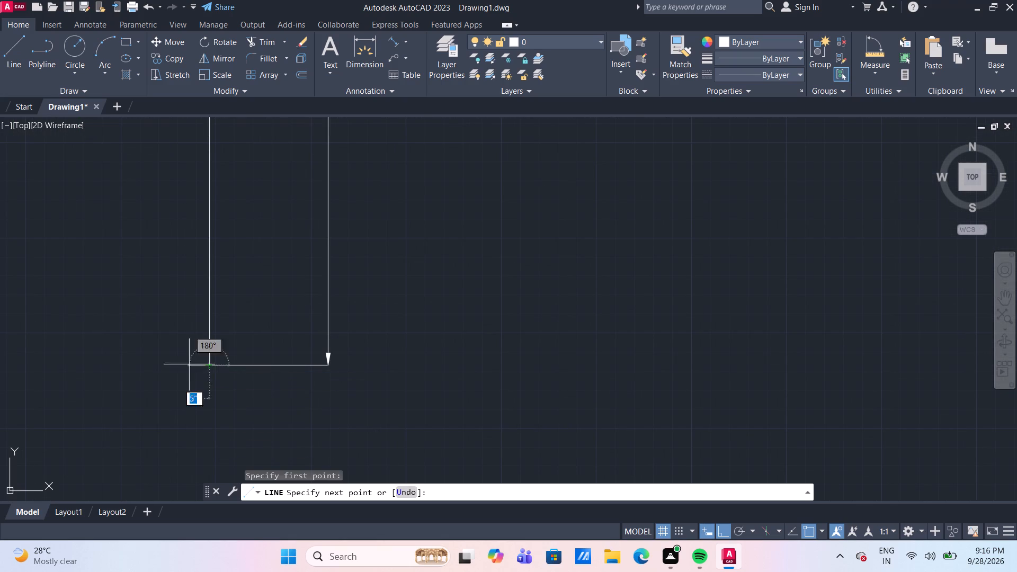
left_click(144, 363)
scroll(167, 237, "down", 2)
middle_click_drag(167, 237, 184, 345)
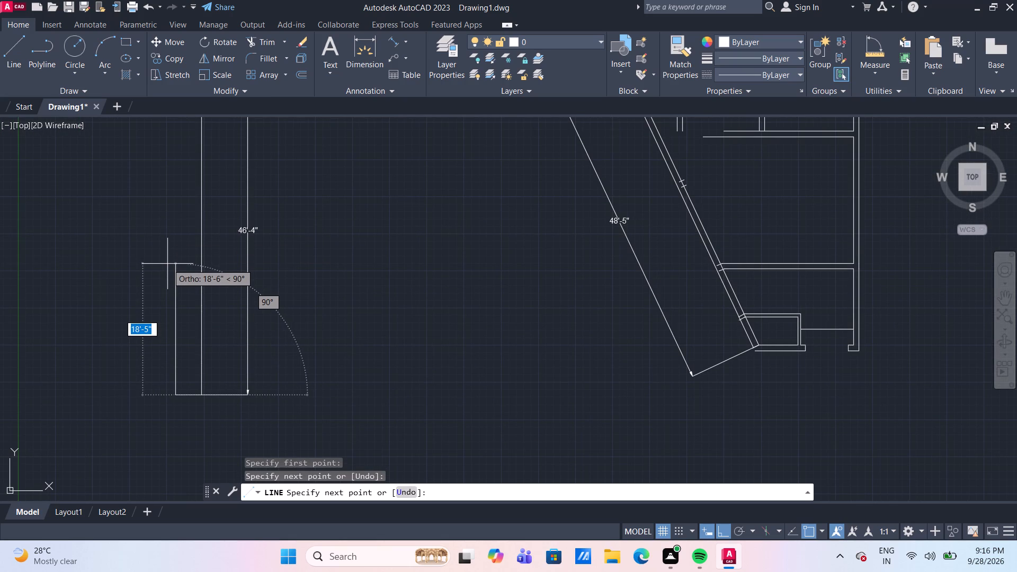
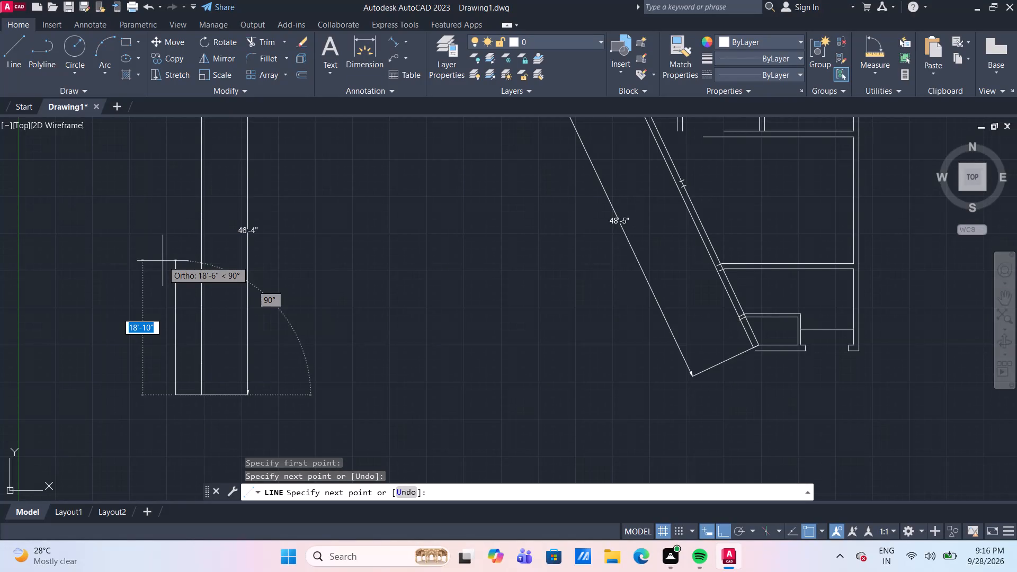
Continue the line vertically upward with consecutive segments of 4'4.5", 5", 6'11.5" and 9.75".
type("4'4.5")
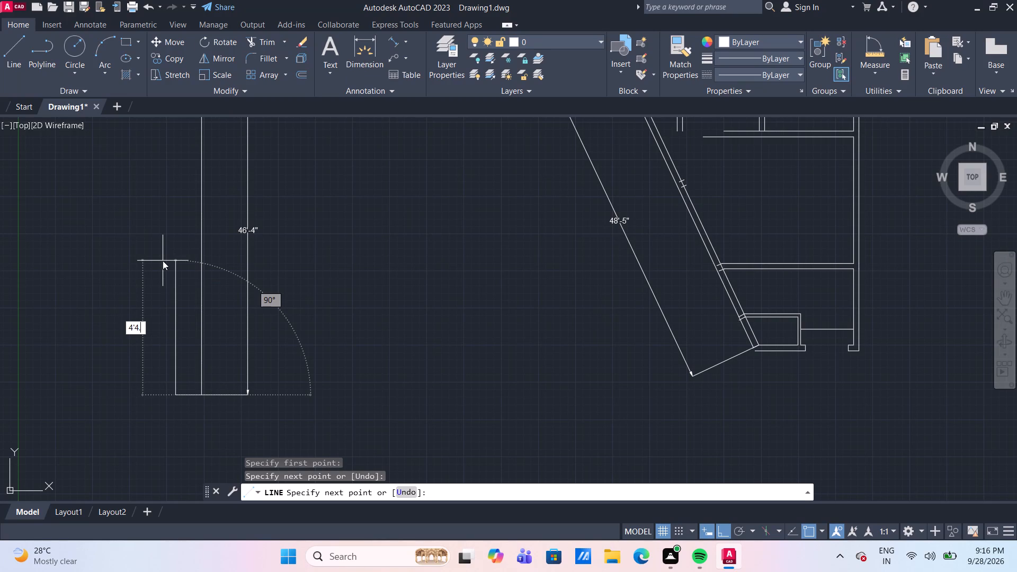
key("shift+quotedbl")
key("Return")
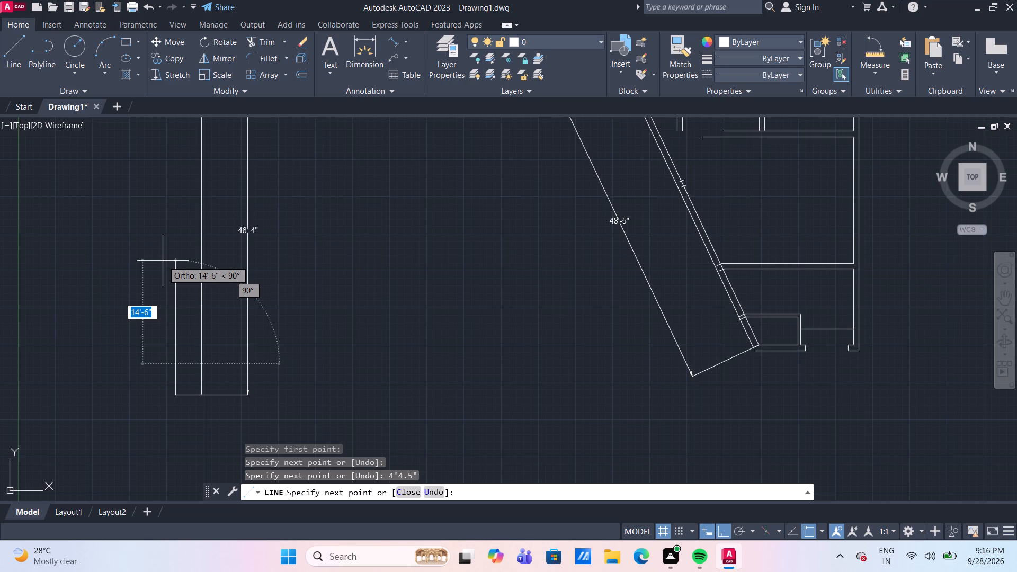
type("5\"")
key("Return")
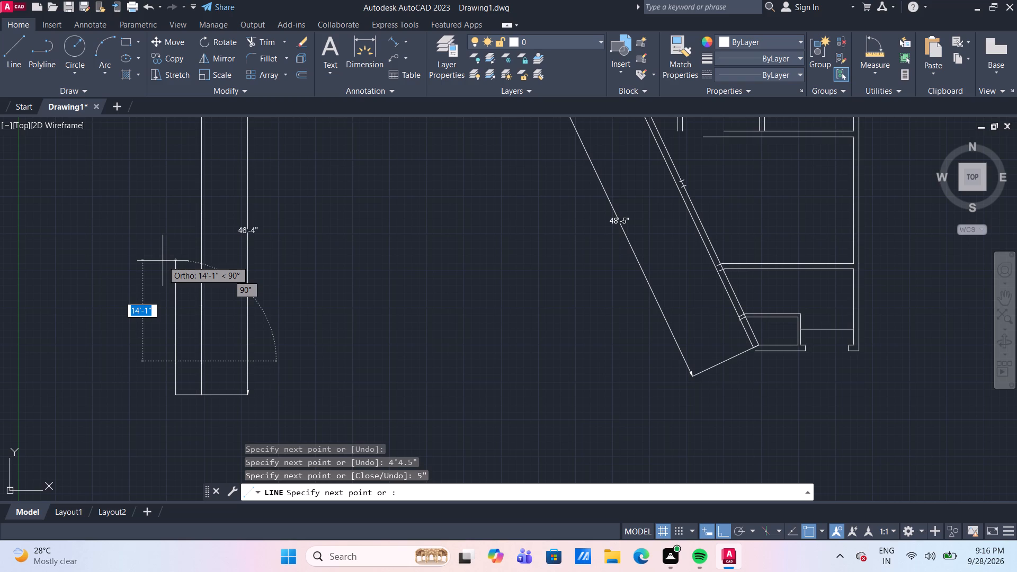
type("6'11")
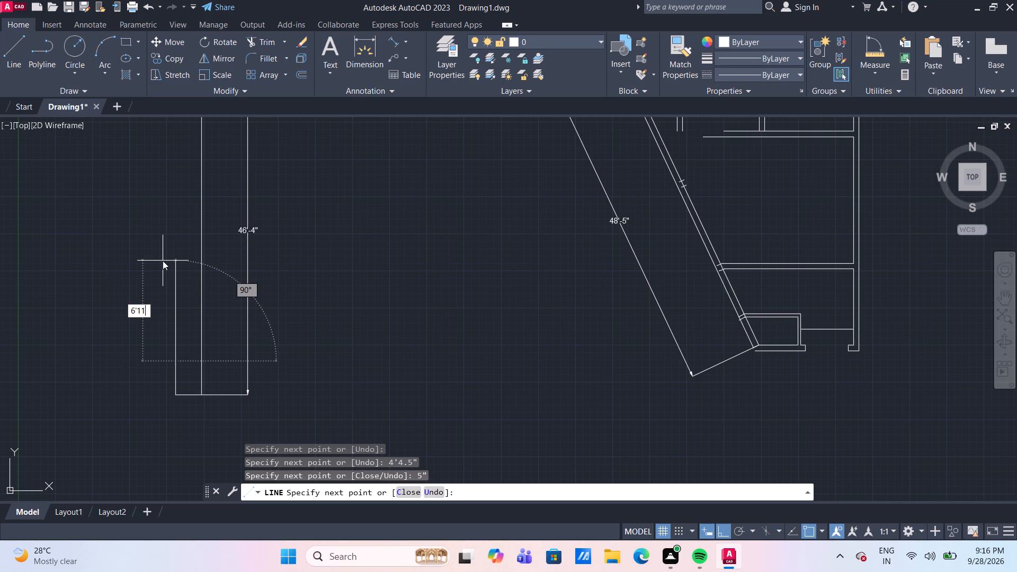
key("period")
type("5\"")
key("Return")
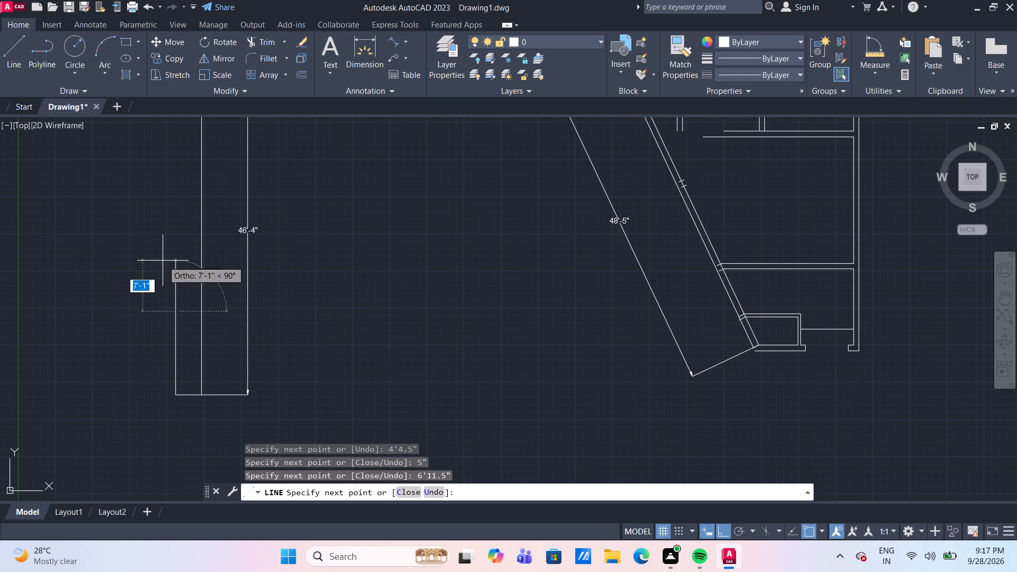
type("9.75")
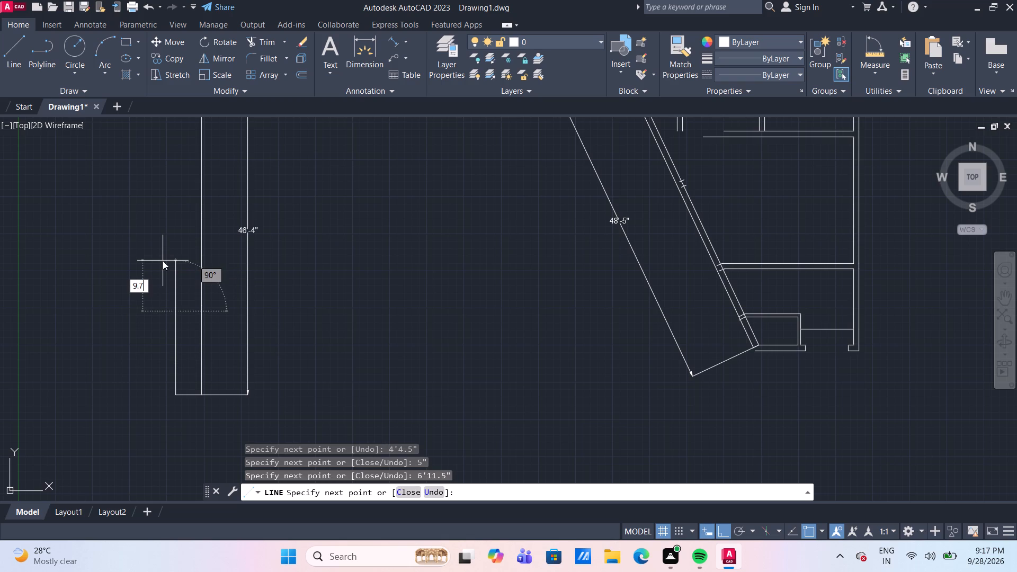
key("shift+quotedbl")
key("Return")
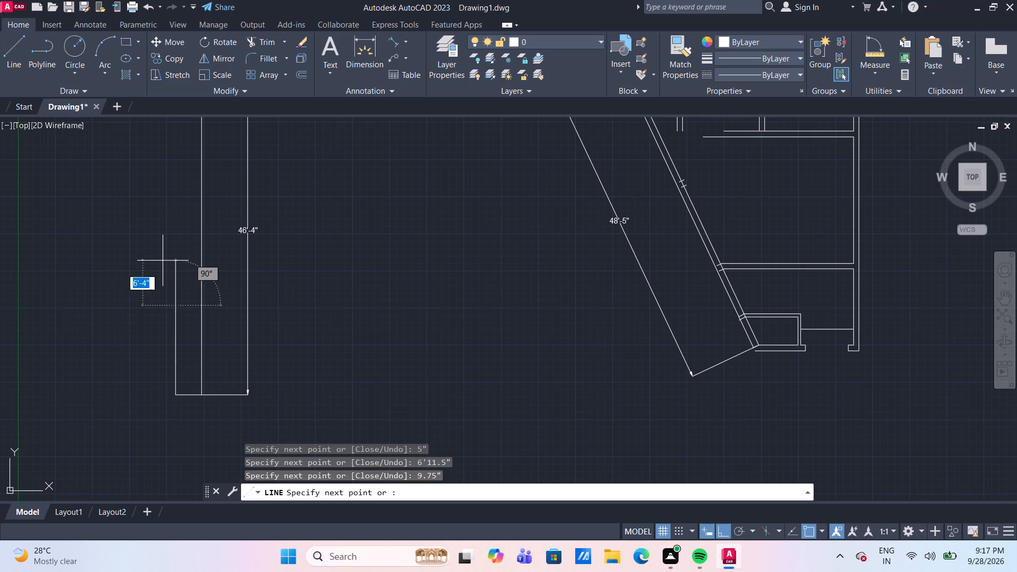
Extend the line further upward with a 12'0.75" segment followed by a 9.75" segment.
middle_click_drag(166, 208, 147, 289)
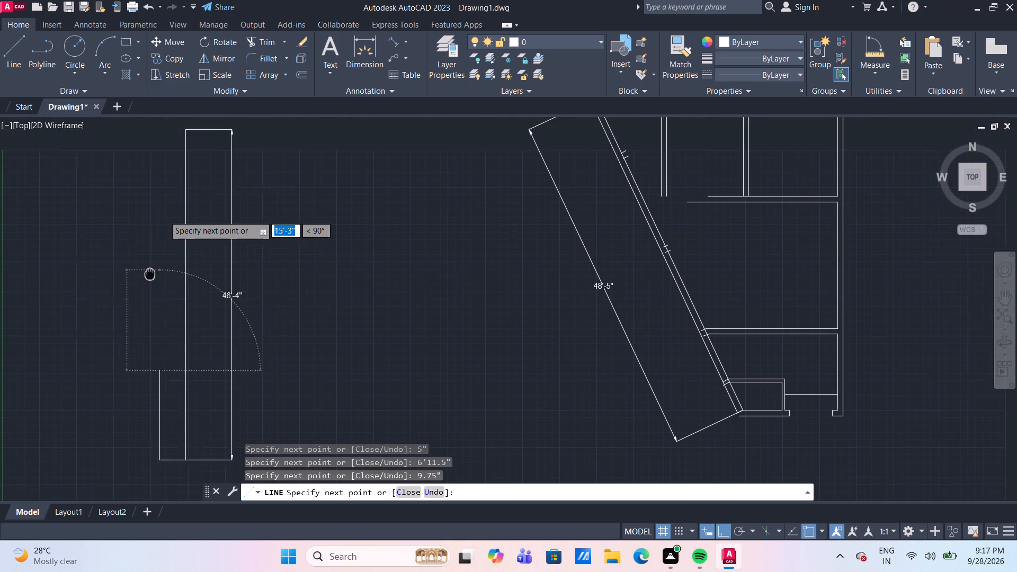
middle_click_drag(147, 289, 147, 290)
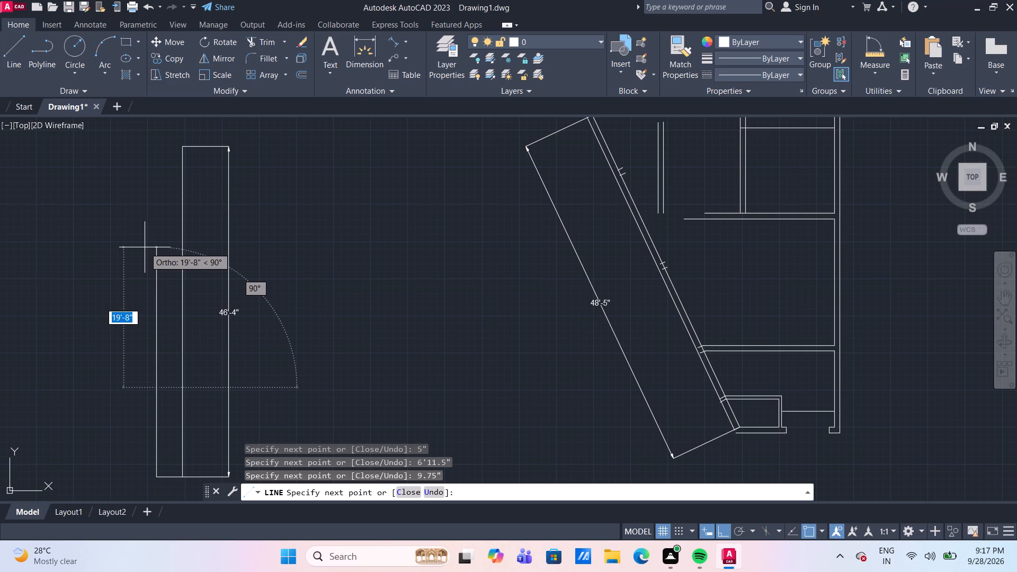
type("12'0.75")
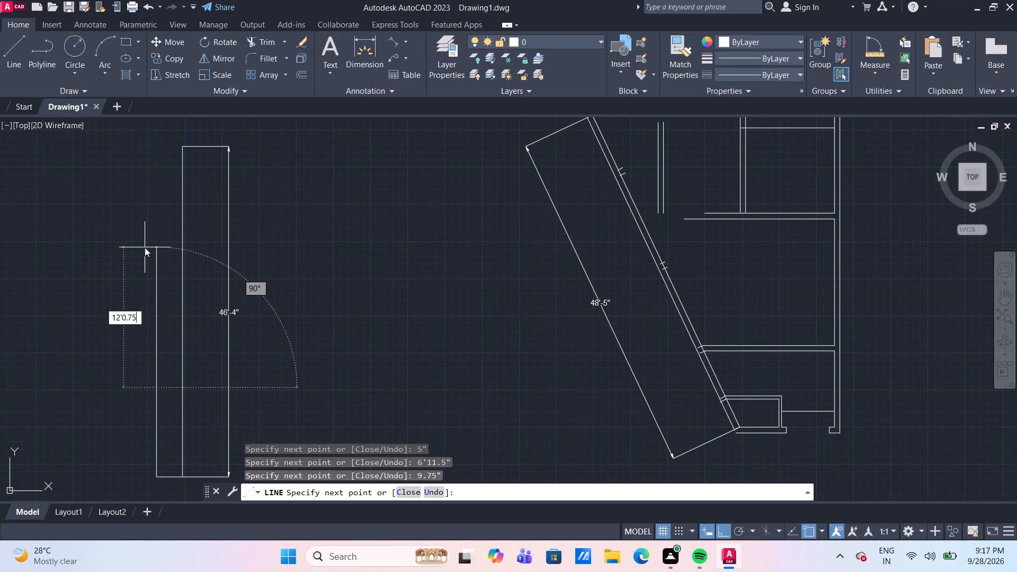
key("shift+quotedbl")
key("Return")
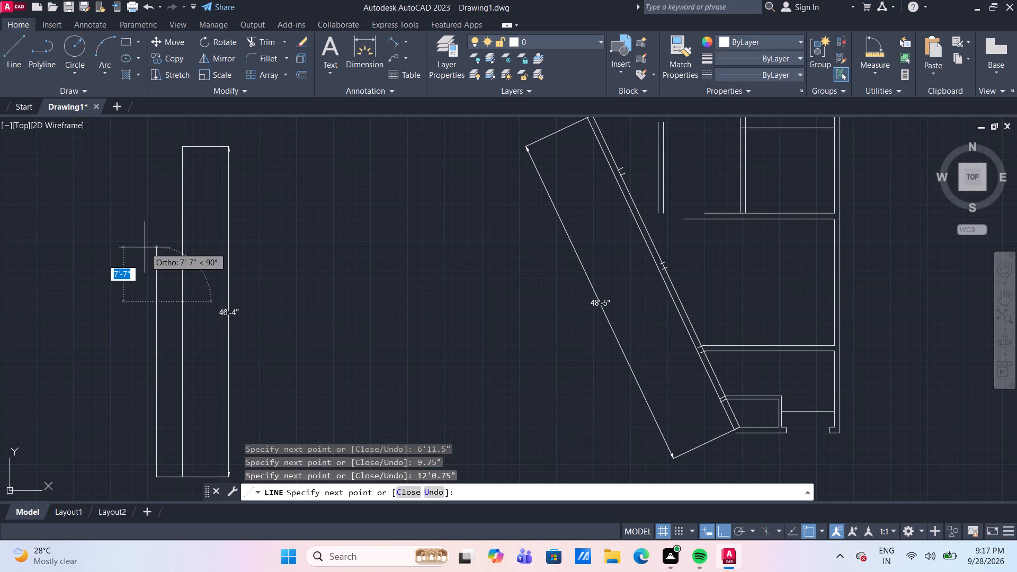
type("9.75\"")
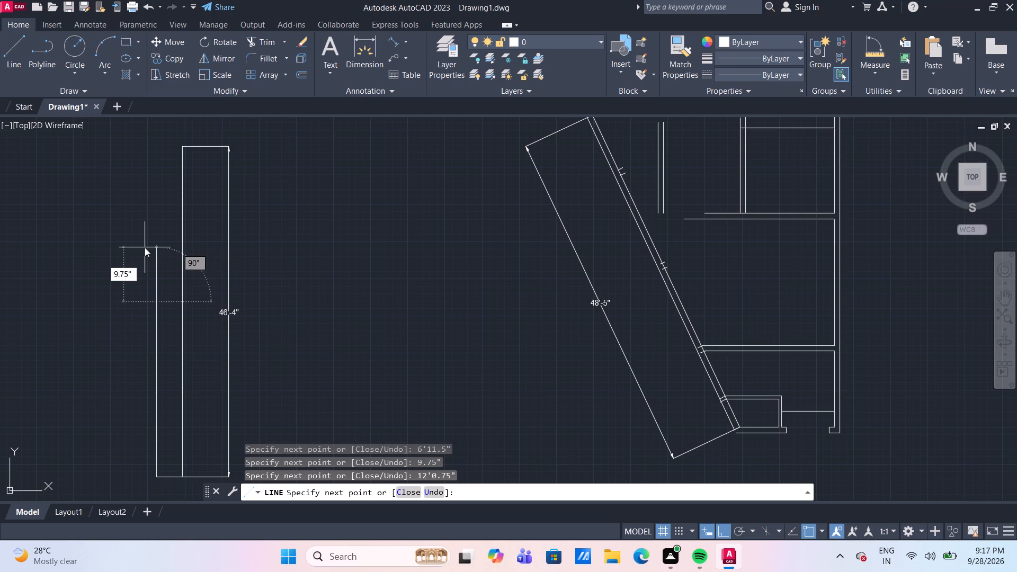
key("Return")
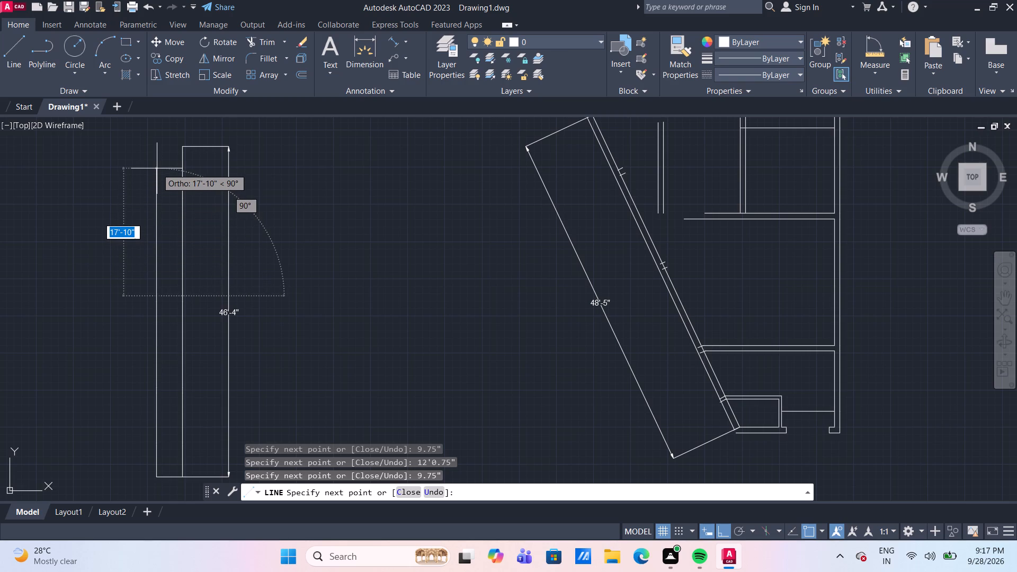
Extend the line further upward with segments of 13'7.75", 9.75" and 6'5.25".
key("1")
type("3'")
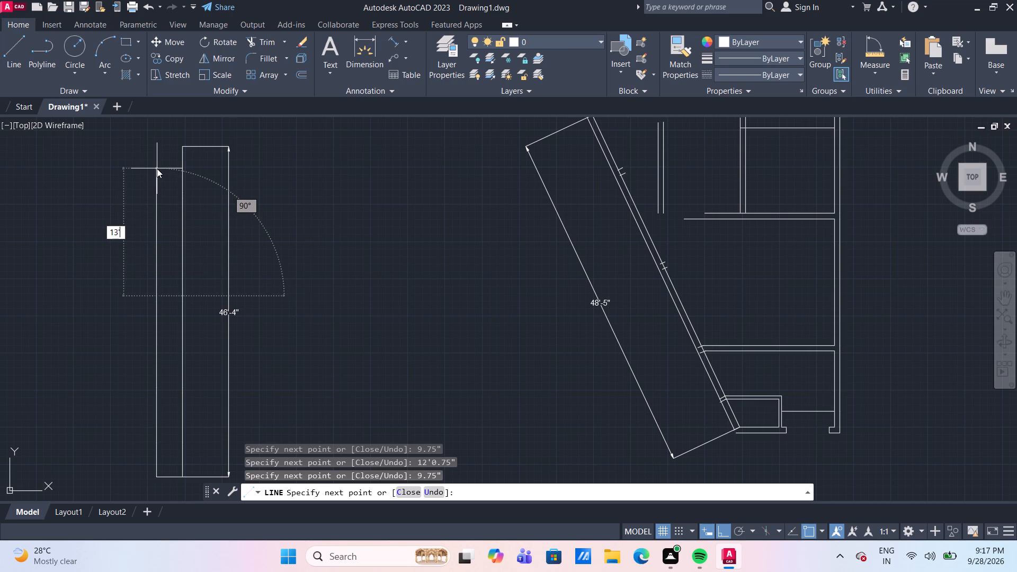
type("7.75")
key("shift+quotedbl")
key("Return")
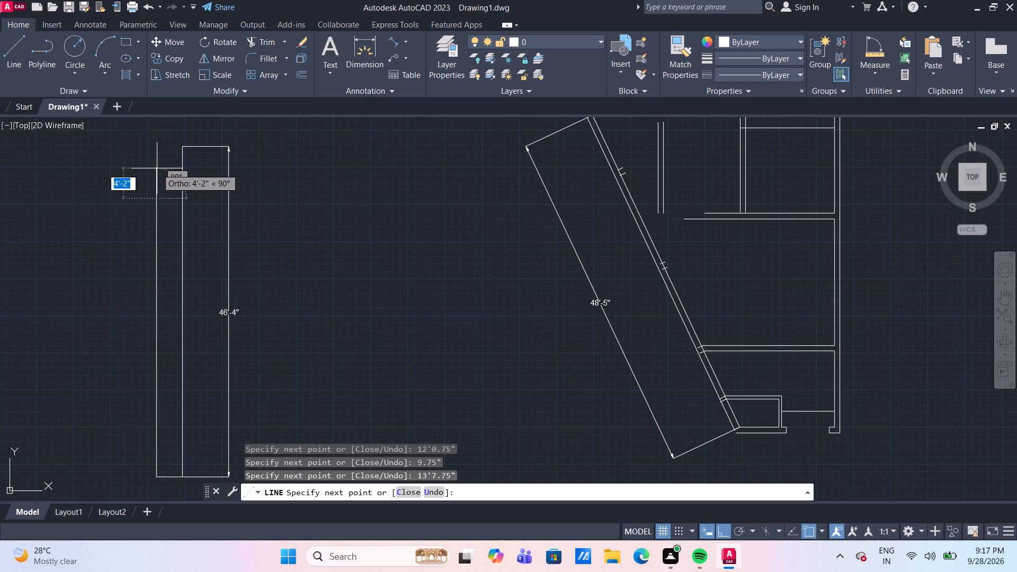
type("9.75")
key("shift+quotedbl")
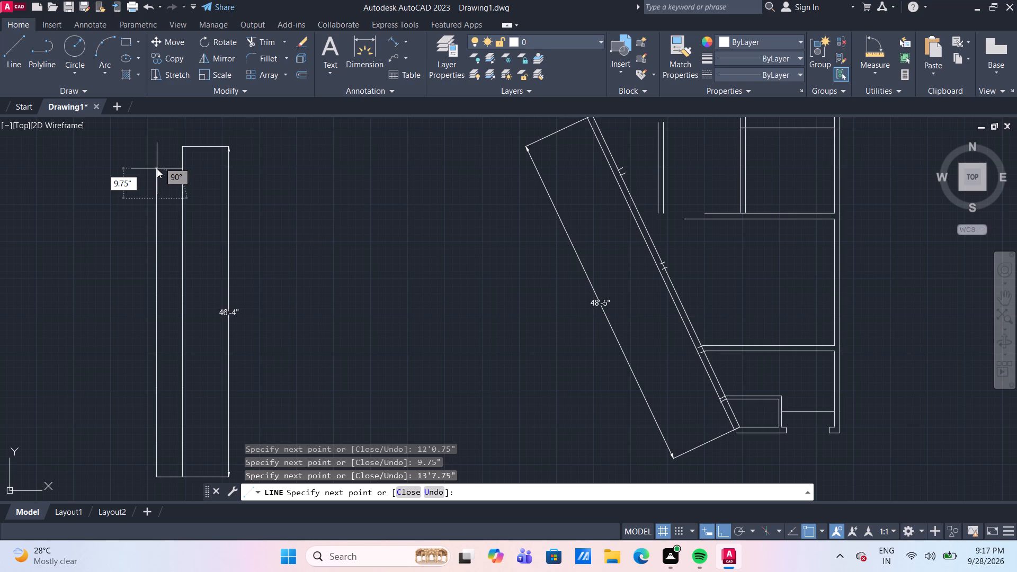
key("Return")
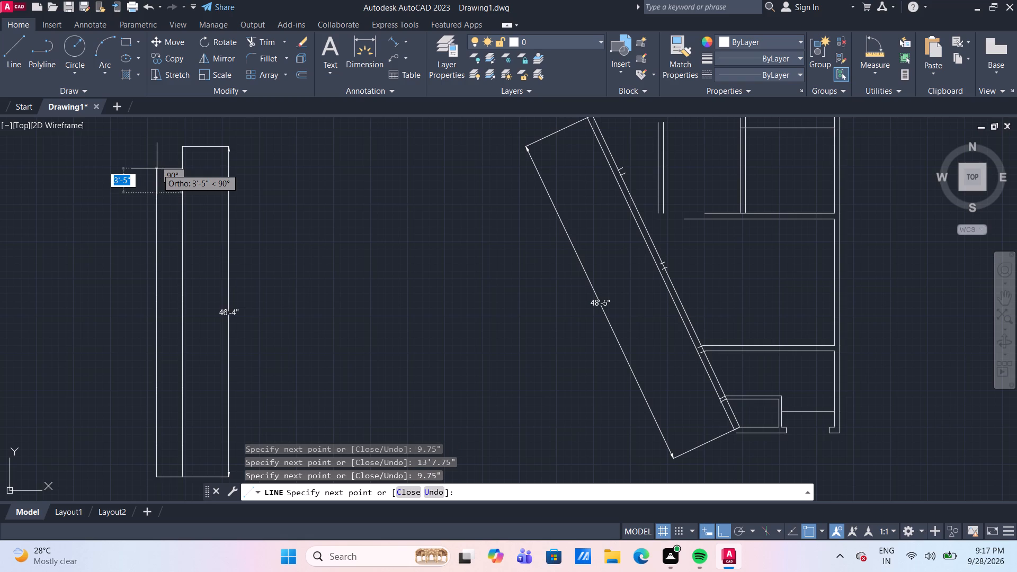
key("6")
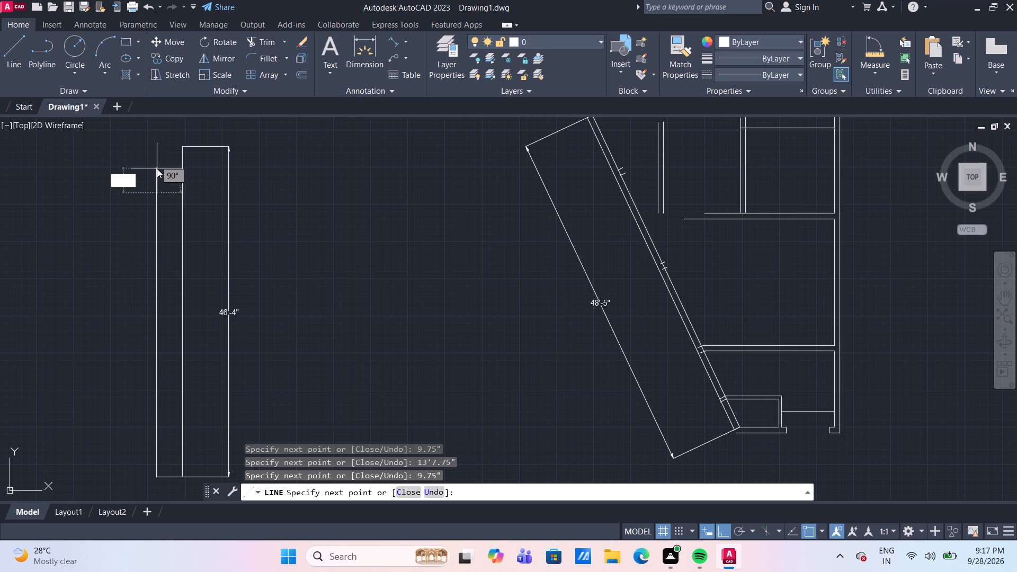
key("apostrophe")
type("5.25\"")
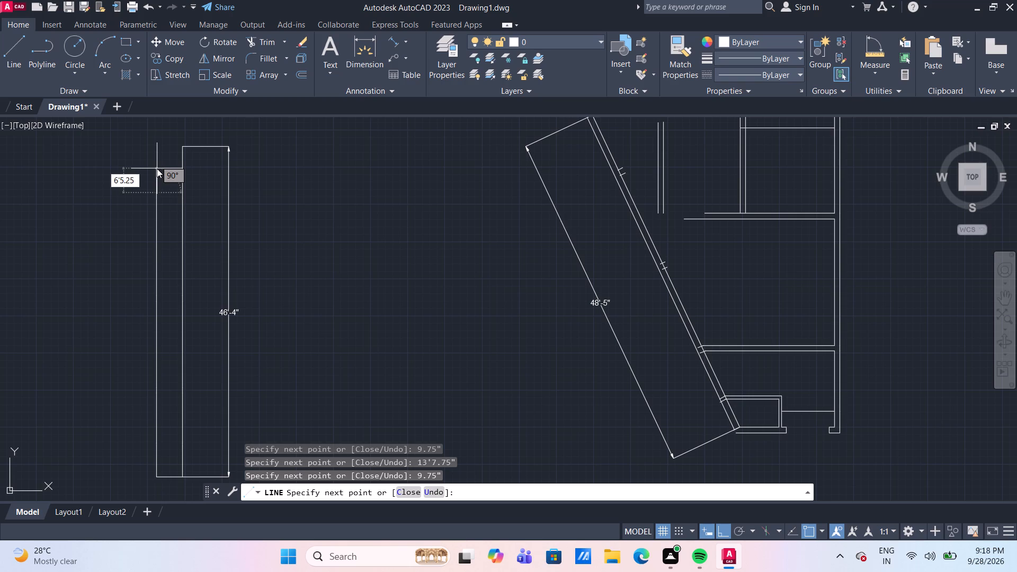
key("Return")
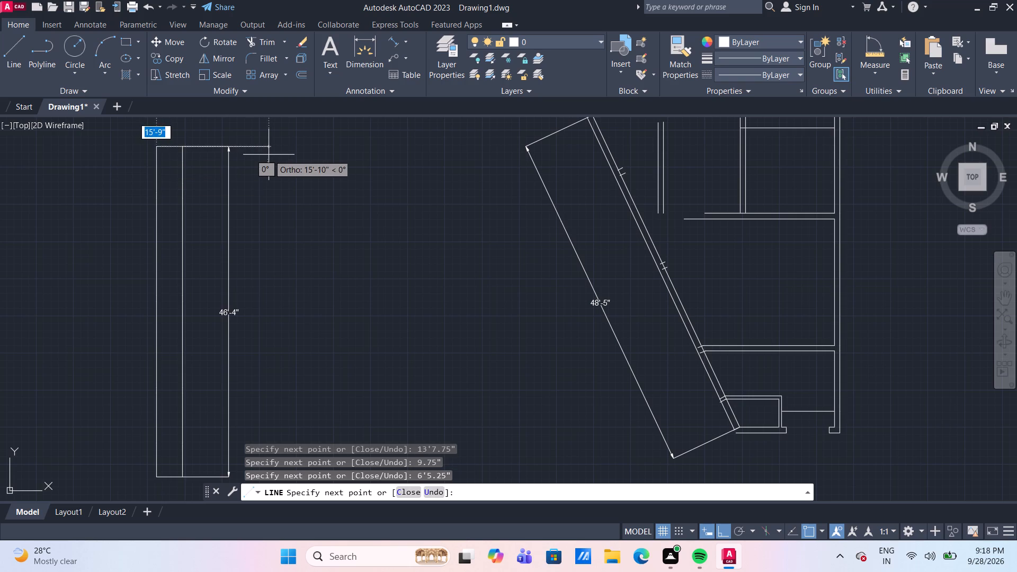
Close off the top with a horizontal segment about 3'-7" long to the neighbouring vertical line's top end, and finish the line.
scroll(269, 155, "up", 2)
scroll(269, 155, "down", 3)
scroll(167, 133, "up", 2)
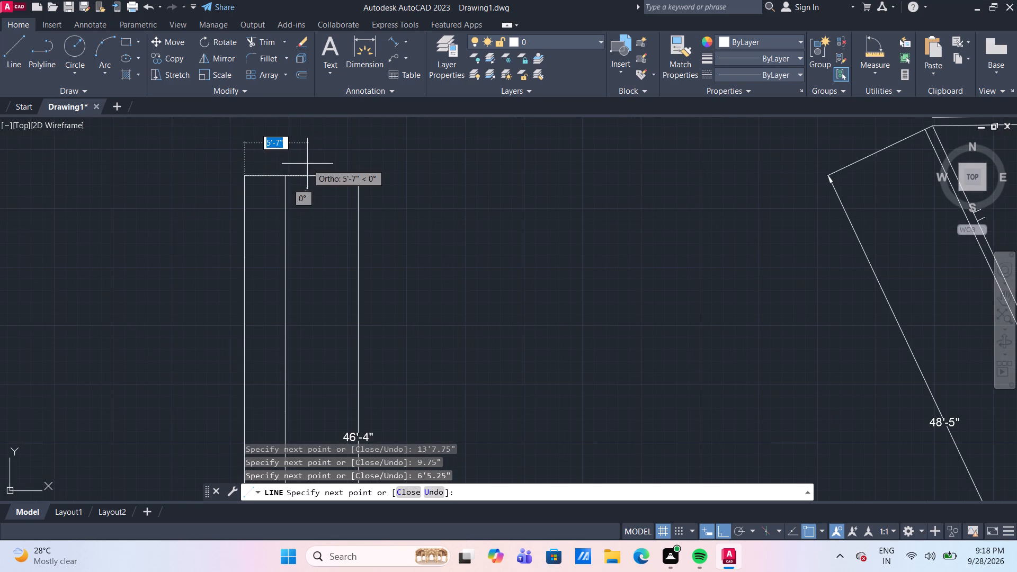
scroll(286, 161, "up", 3)
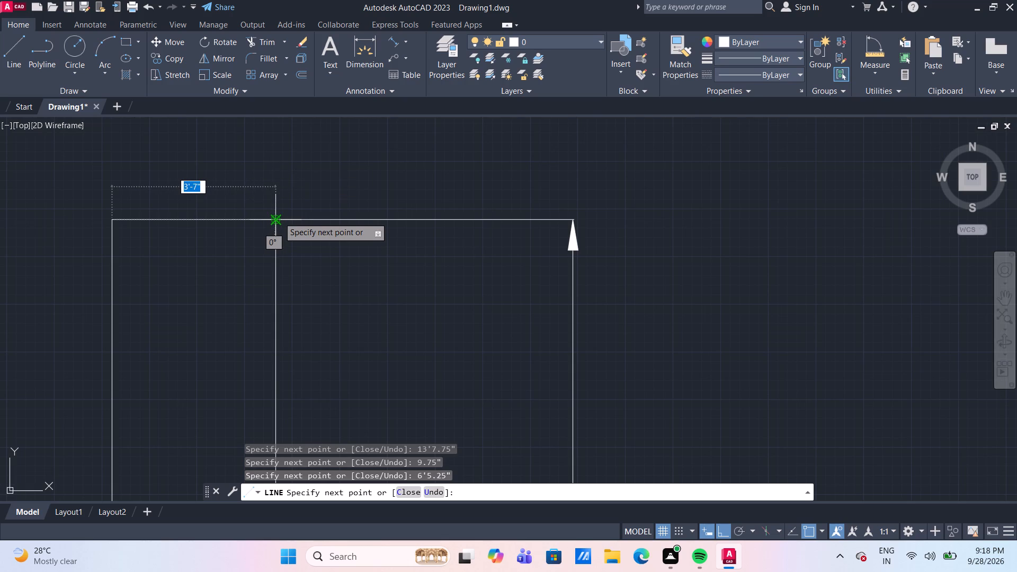
left_click(277, 221)
key("Return")
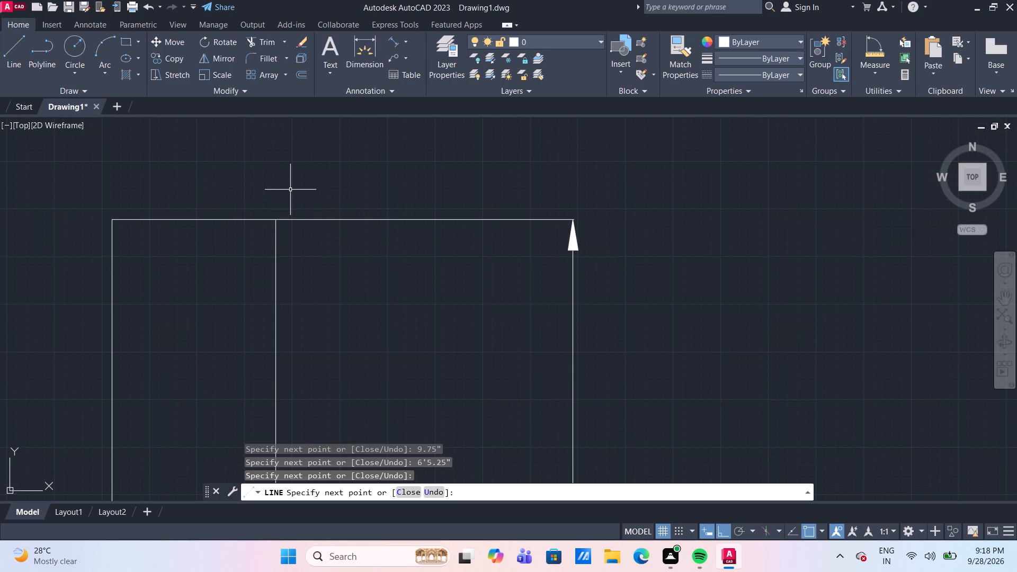
Dimension the full height of the segmented vertical line, placing the dimension line just outside the neighbouring line's existing dimension.
scroll(291, 190, "down", 3)
middle_click_drag(296, 272, 301, 178)
scroll(301, 178, "up", 1)
scroll(301, 178, "down", 3)
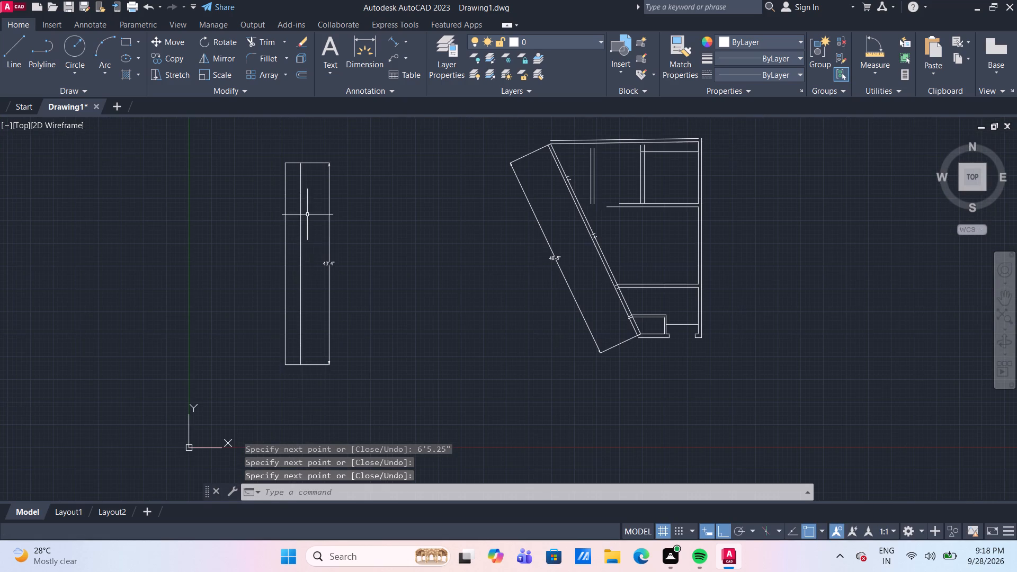
left_click(377, 49)
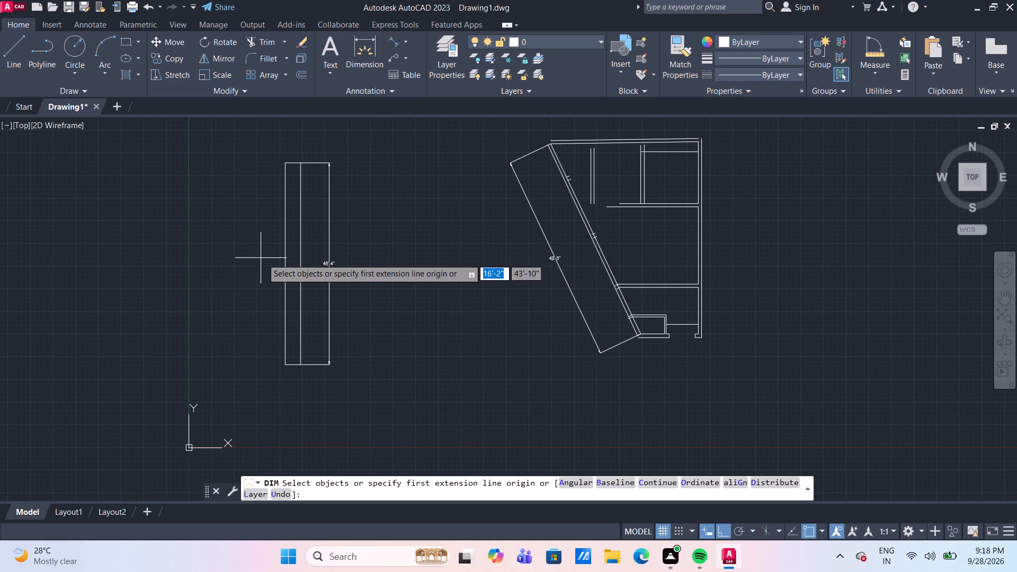
scroll(267, 261, "up", 1)
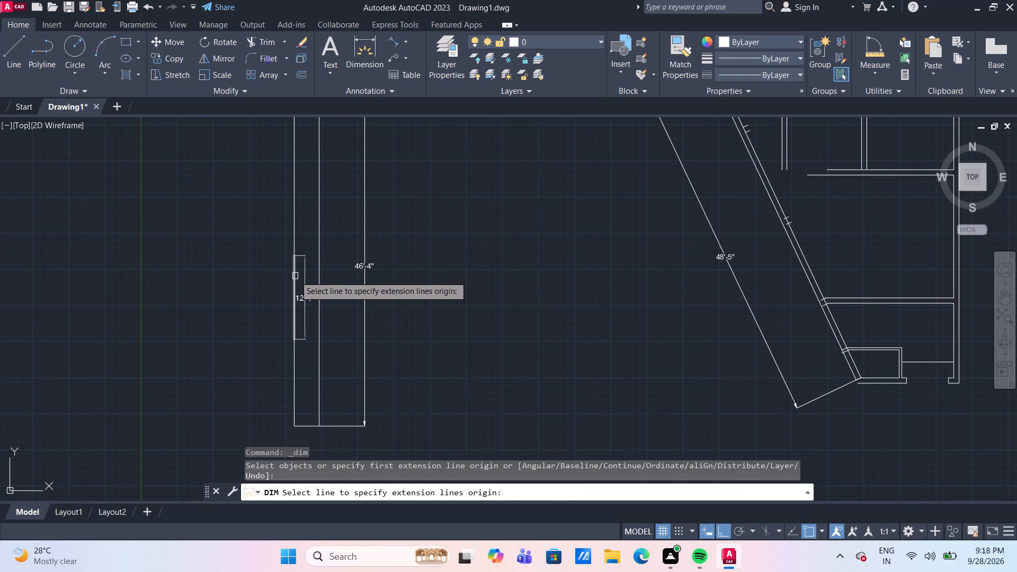
scroll(295, 276, "down", 1)
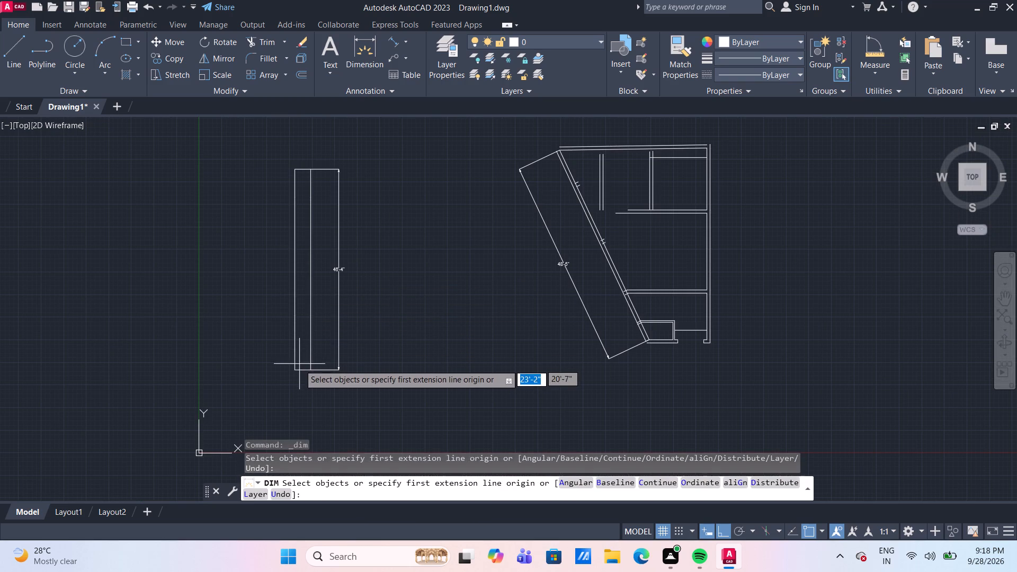
left_click_drag(296, 372, 301, 353)
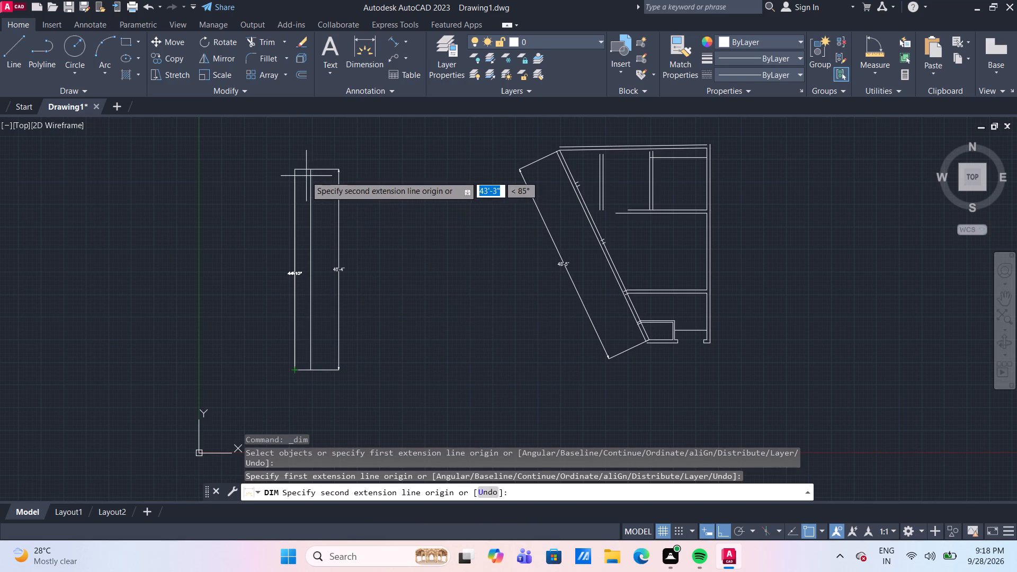
left_click(295, 173)
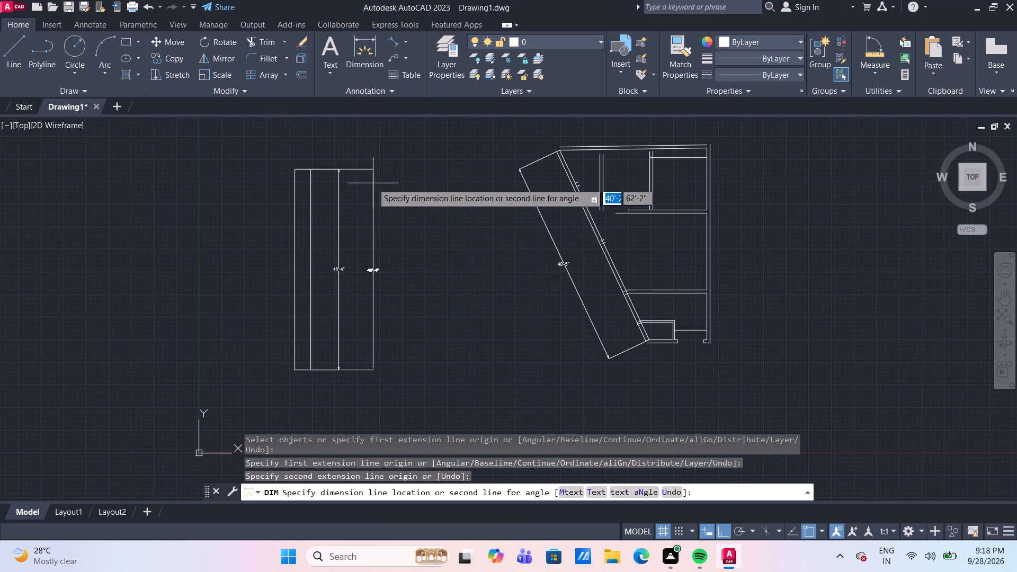
left_click(368, 184)
Compare the two vertical lines' overall dimensions with the dimension on the plan's sloping wall.
scroll(367, 250, "up", 2)
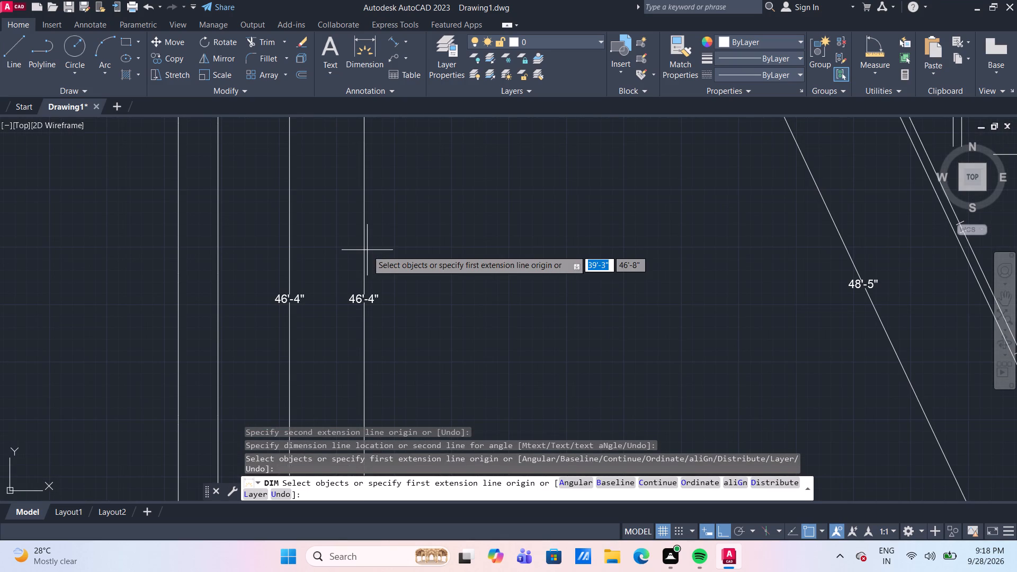
scroll(385, 266, "down", 2)
middle_click_drag(478, 325, 379, 314)
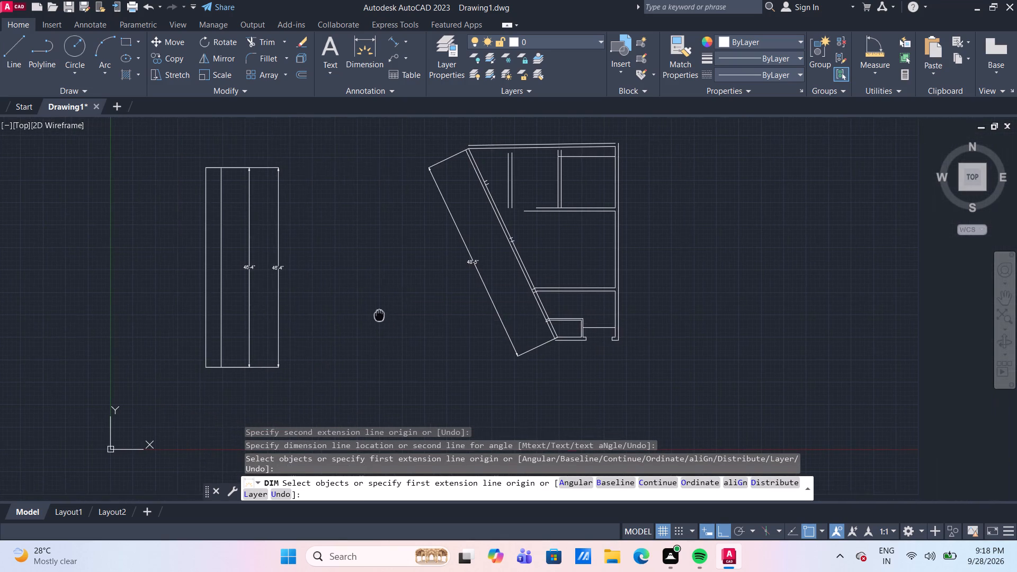
middle_click_drag(379, 314, 379, 314)
scroll(470, 279, "up", 2)
middle_click_drag(532, 275, 490, 299)
scroll(487, 282, "down", 2)
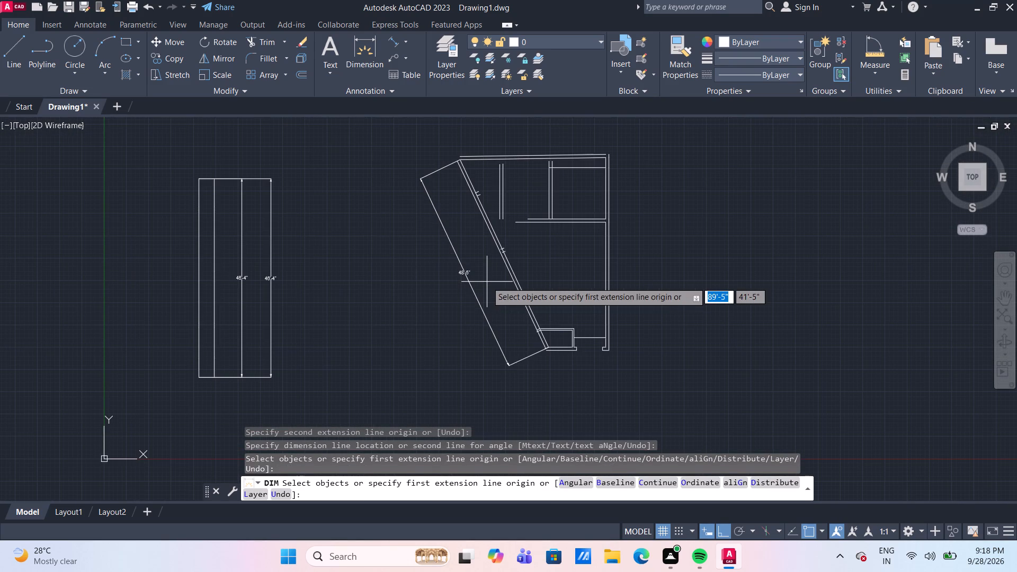
middle_click_drag(487, 282, 469, 275)
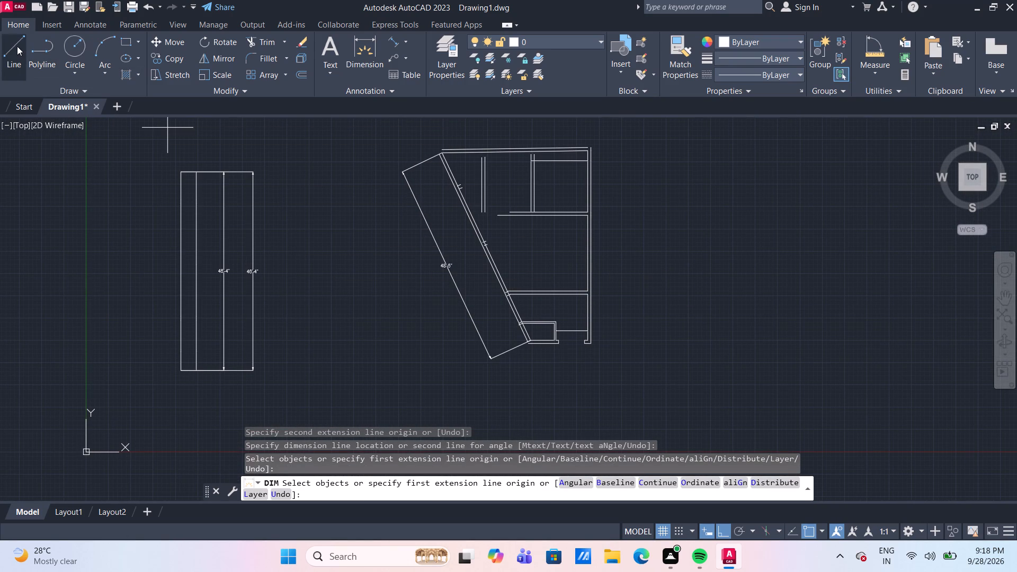
With ortho off, draw a 46'4" line from the sloping wall's lower inner corner, slanting up inside the wall toward the top wall.
left_click(15, 46)
scroll(469, 313, "up", 2)
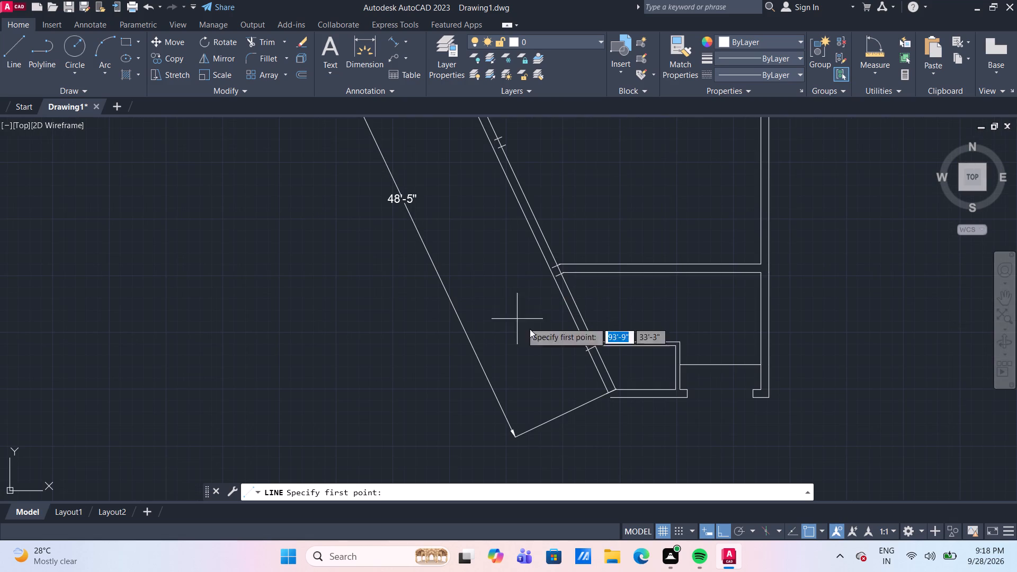
scroll(663, 413, "up", 2)
scroll(548, 362, "up", 4)
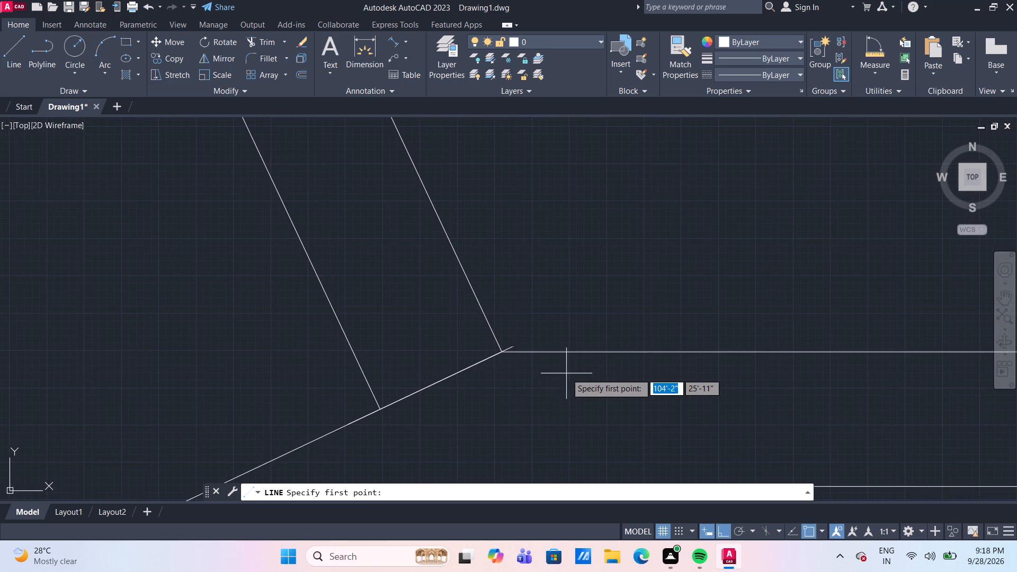
scroll(546, 355, "up", 2)
scroll(474, 346, "up", 3)
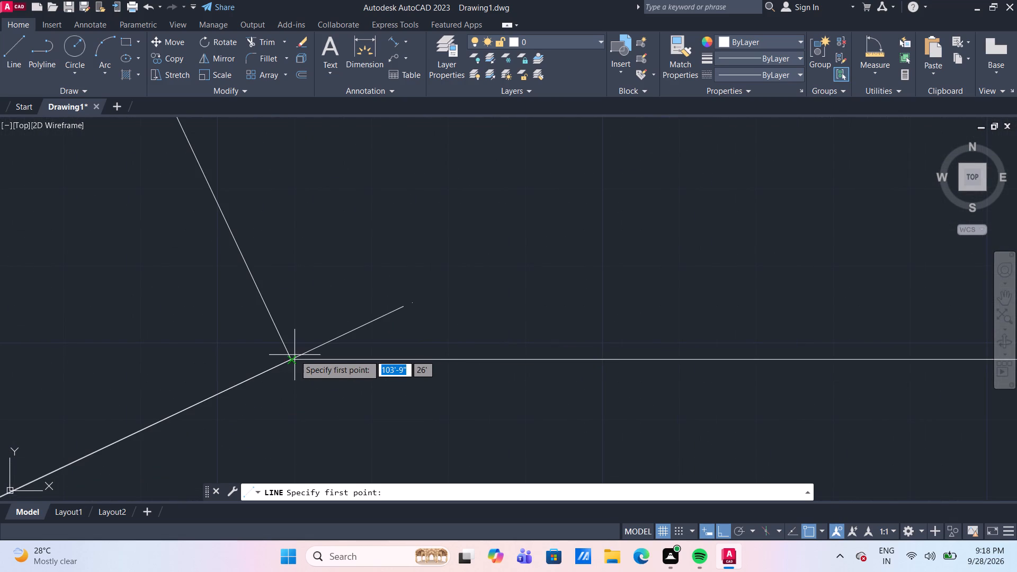
left_click(293, 360)
scroll(292, 360, "down", 4)
scroll(307, 246, "down", 2)
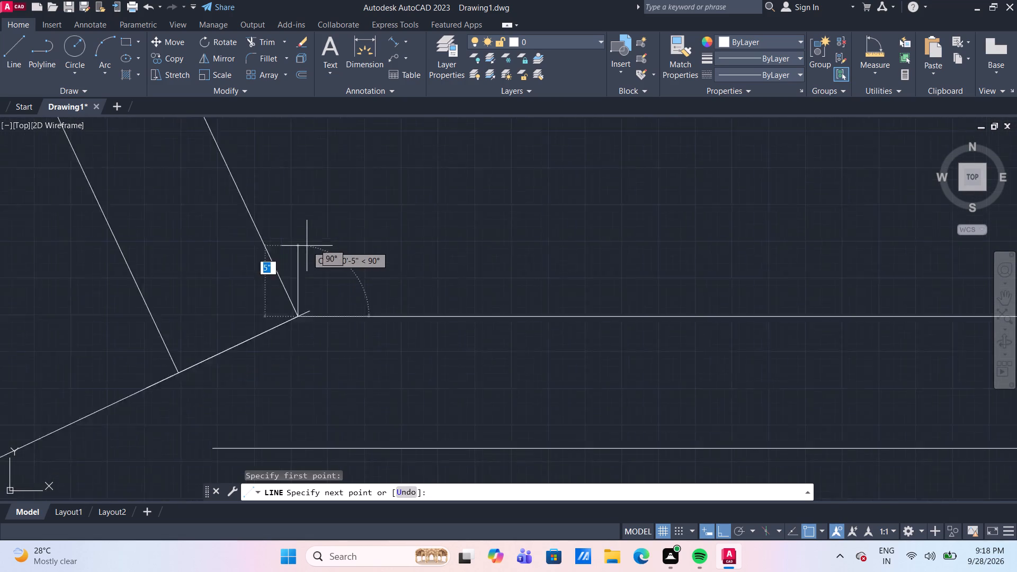
scroll(307, 246, "down", 4)
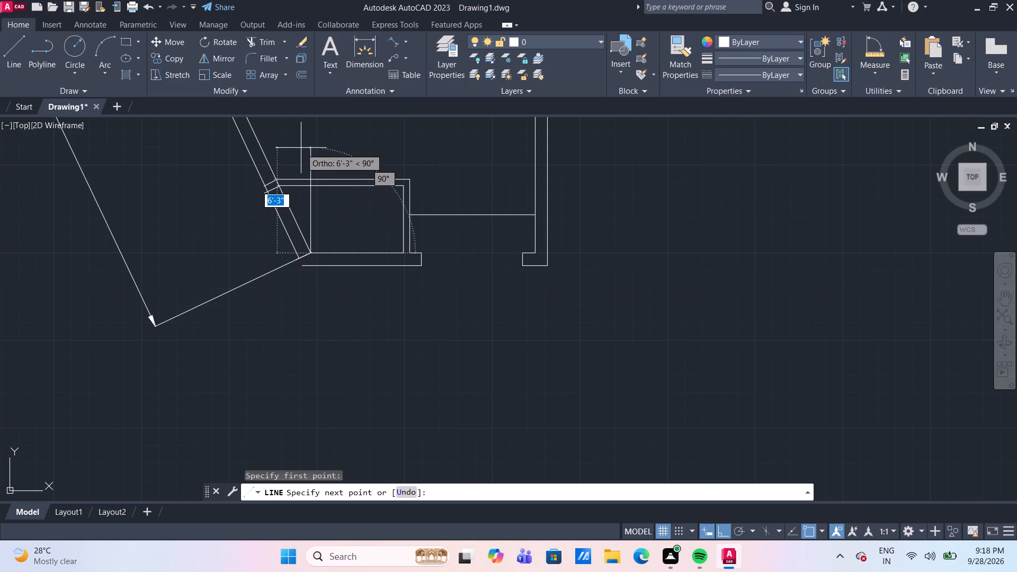
middle_click_drag(309, 152, 388, 341)
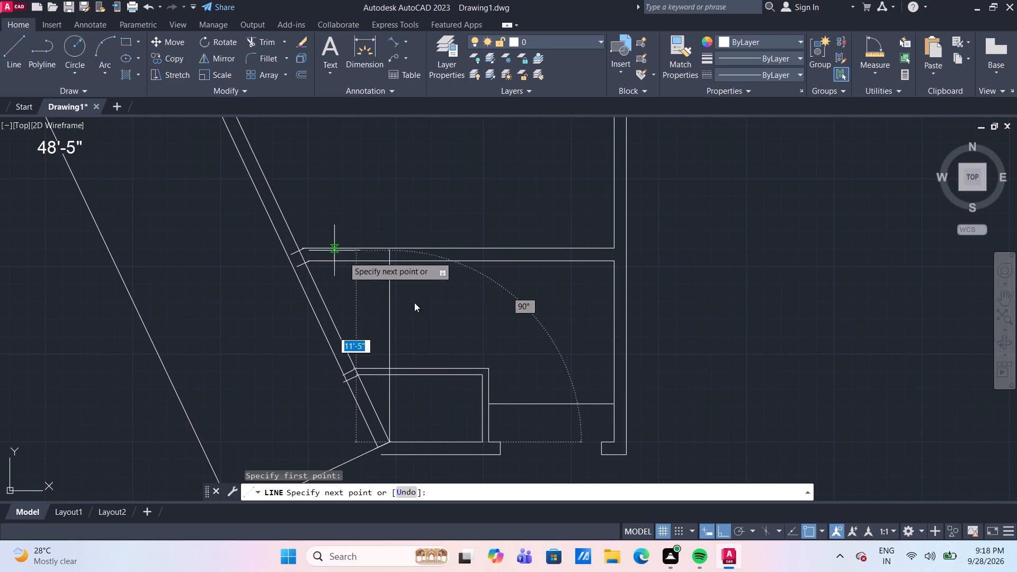
left_click(719, 531)
scroll(323, 209, "down", 1)
middle_click_drag(310, 174, 311, 296)
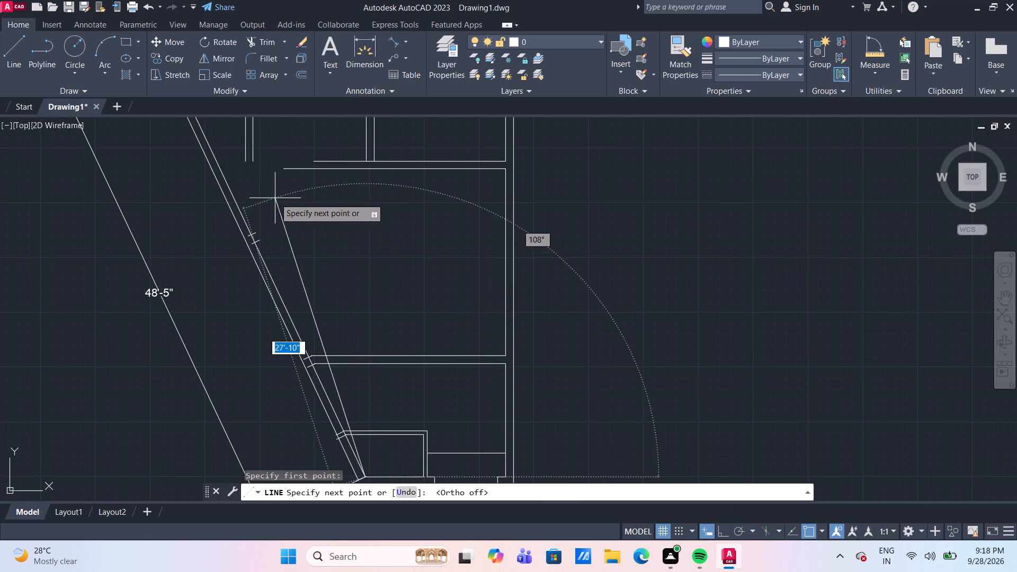
middle_click_drag(275, 198, 327, 346)
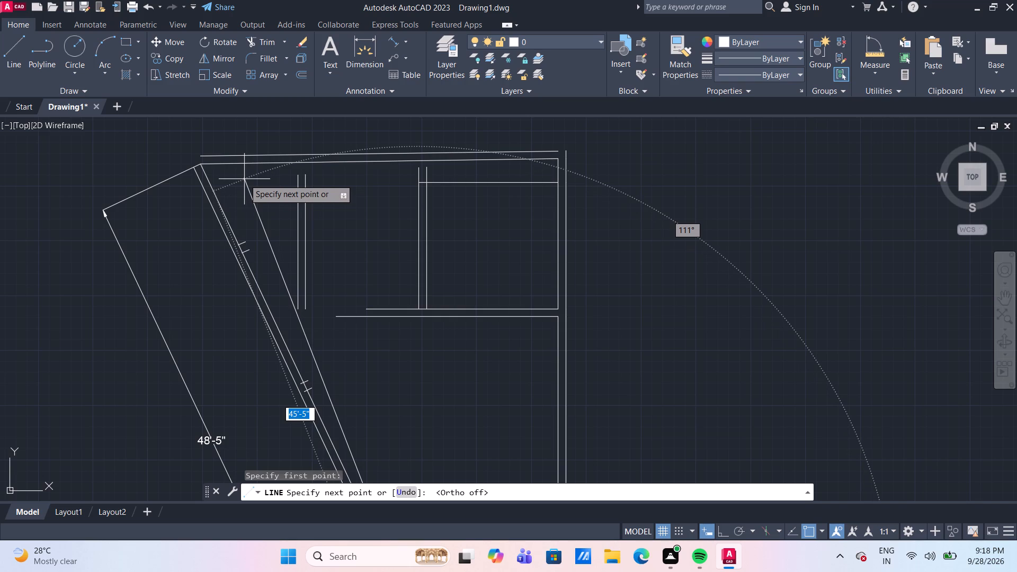
type("46'4\"")
key("Return")
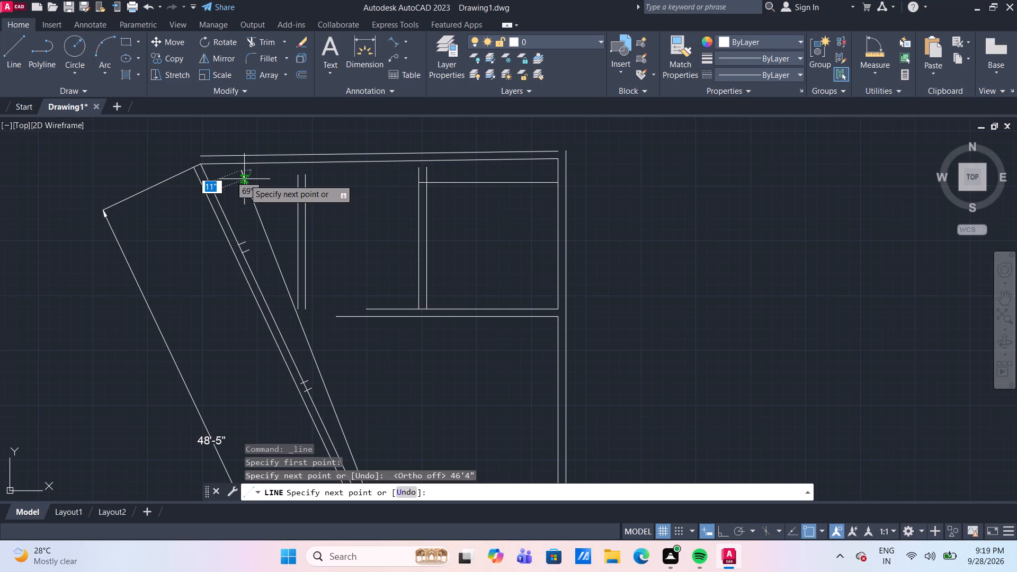
scroll(563, 168, "up", 1)
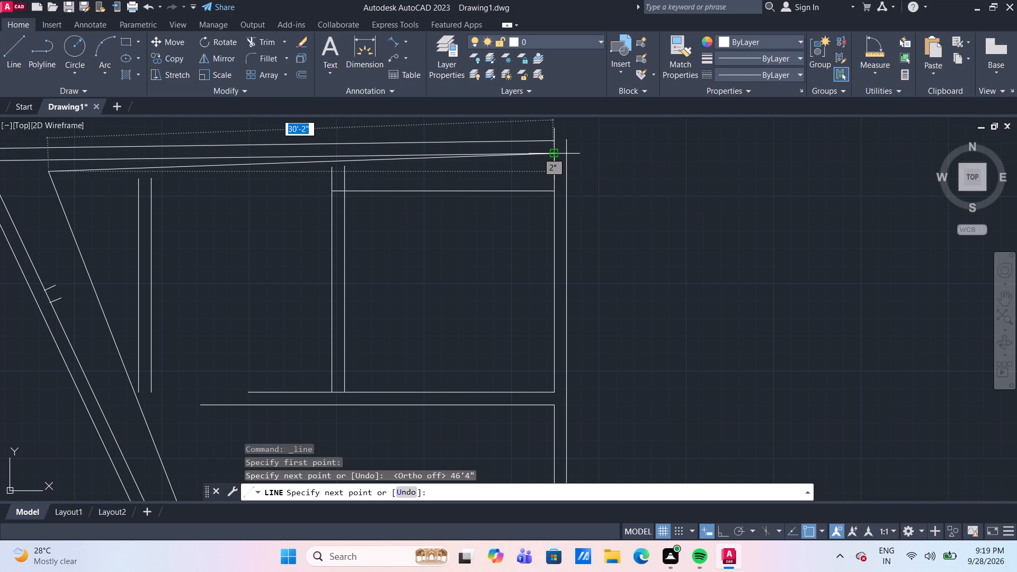
key("Escape")
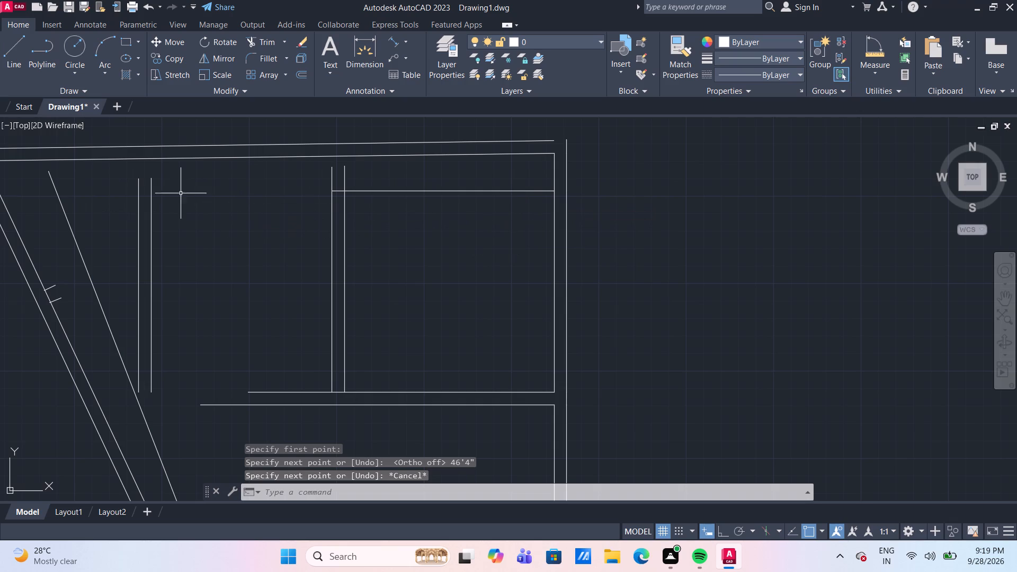
Change the colour of the new 46'4" slanted line to Red.
left_click(60, 205)
left_click(216, 138)
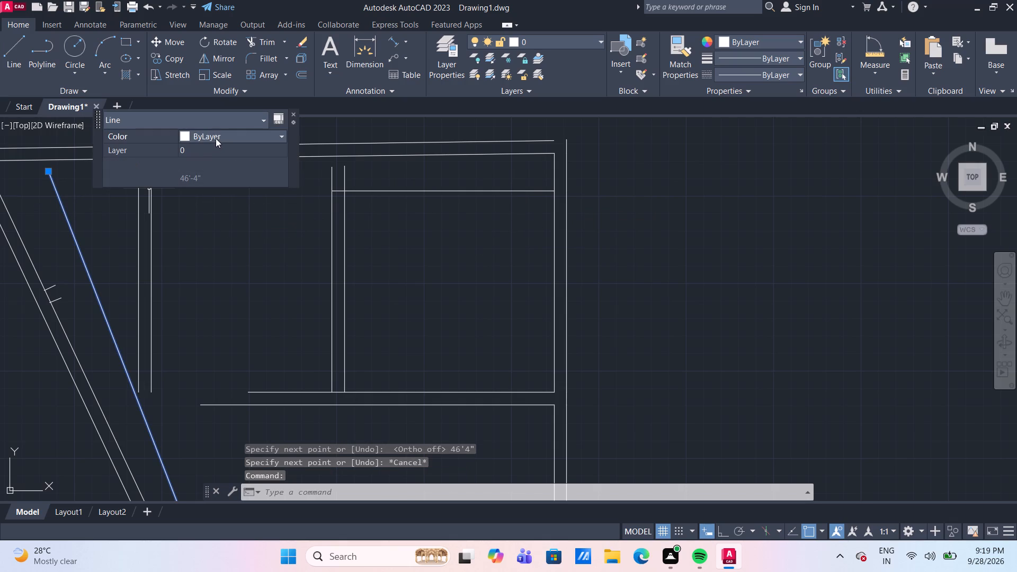
left_click(216, 135)
left_click(215, 174)
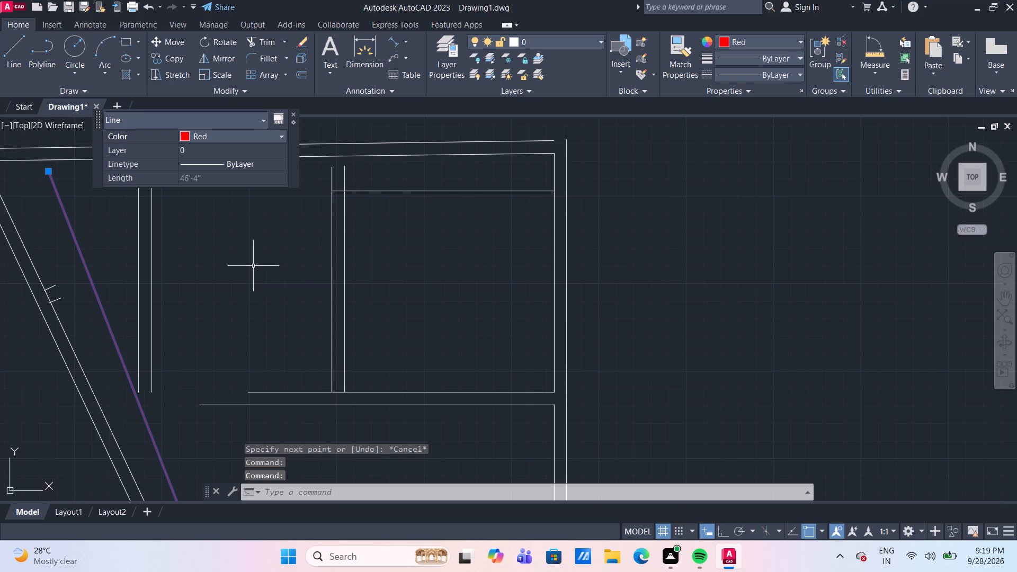
Draw a 34' line from the top wall's inner right corner, slanting down across the red line and past the sloping wall.
key("Return")
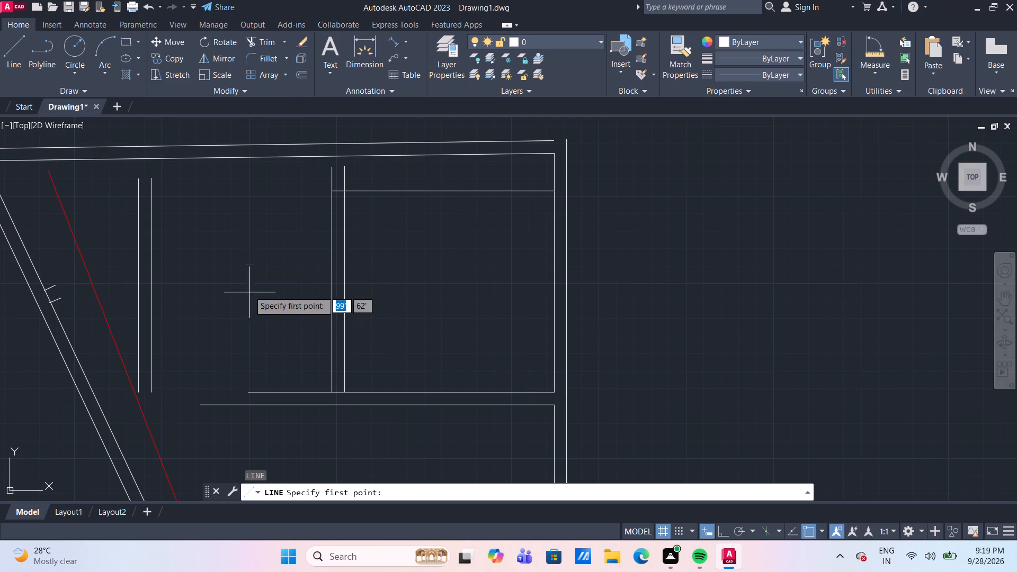
middle_click_drag(238, 261, 290, 292)
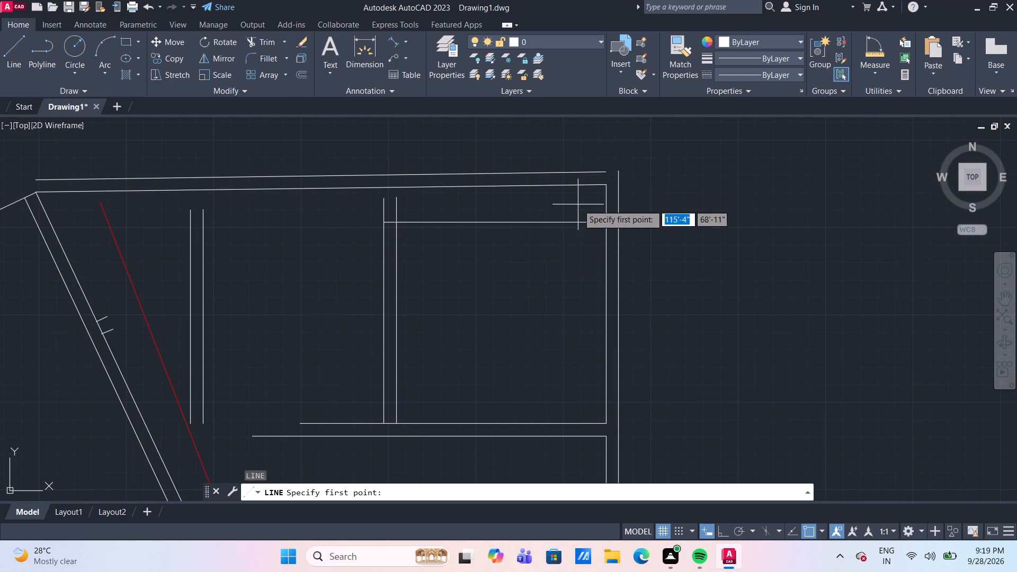
left_click(605, 188)
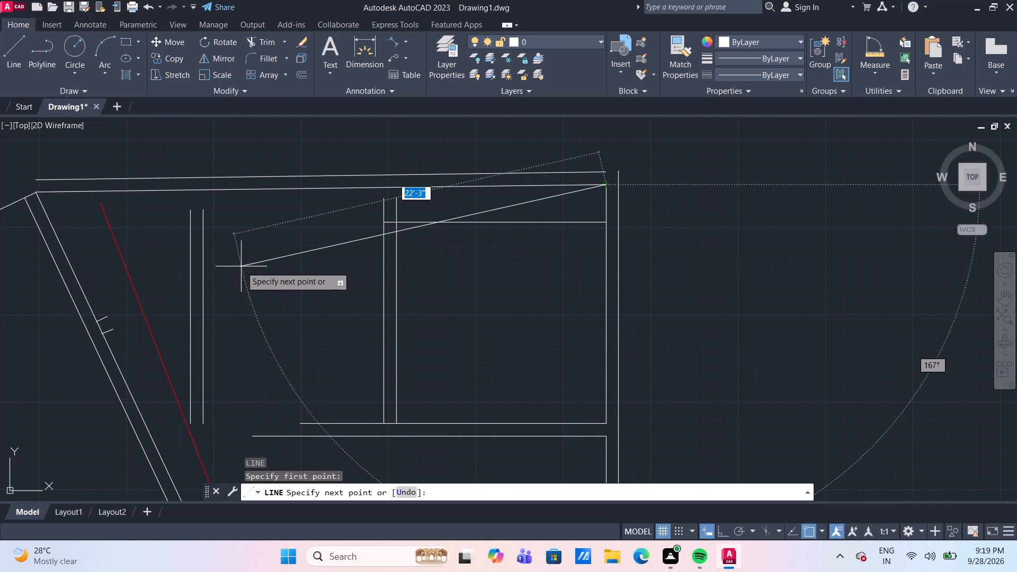
scroll(241, 266, "down", 2)
scroll(199, 255, "up", 3)
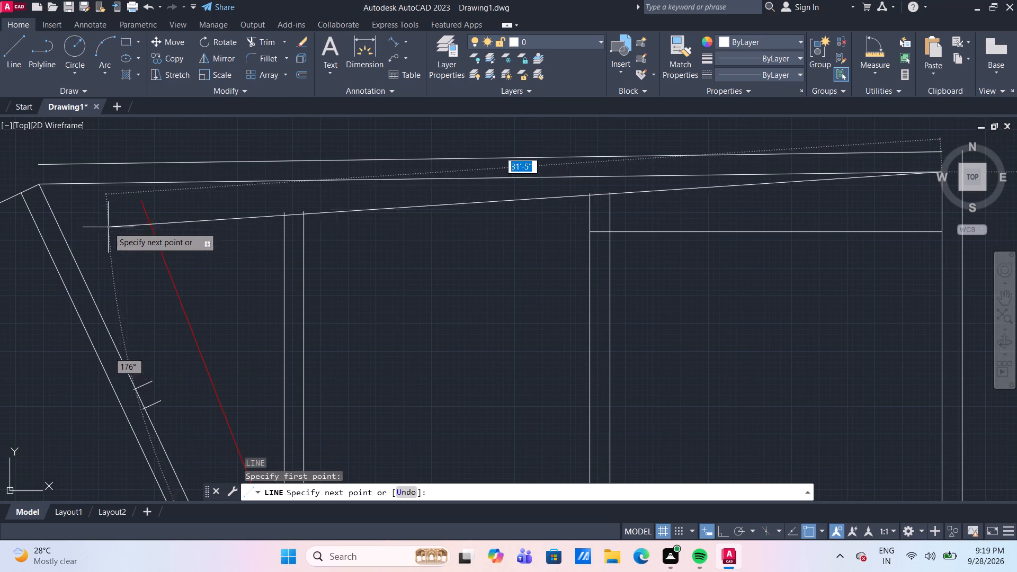
middle_click_drag(104, 221, 150, 239)
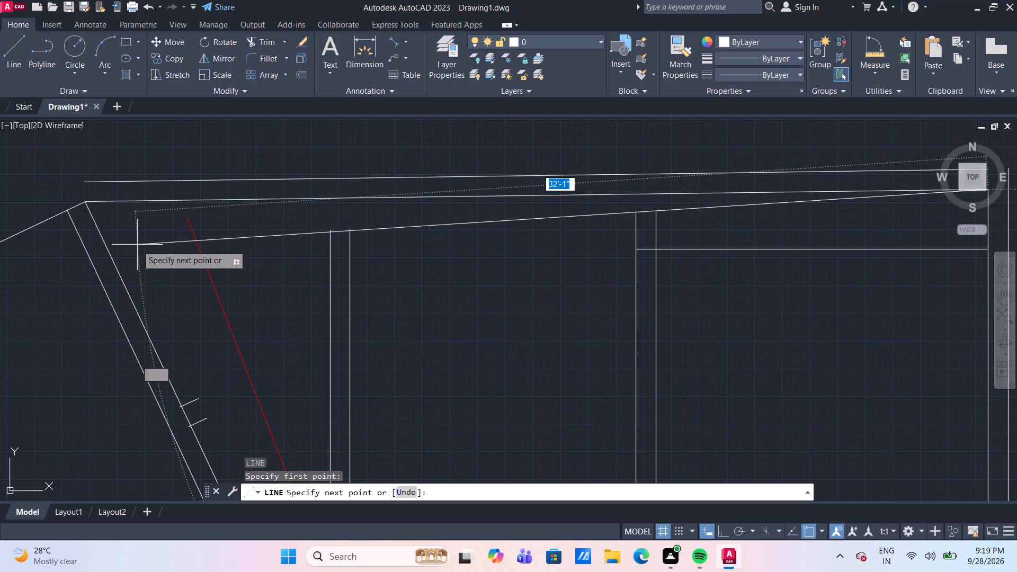
middle_click_drag(144, 288, 131, 255)
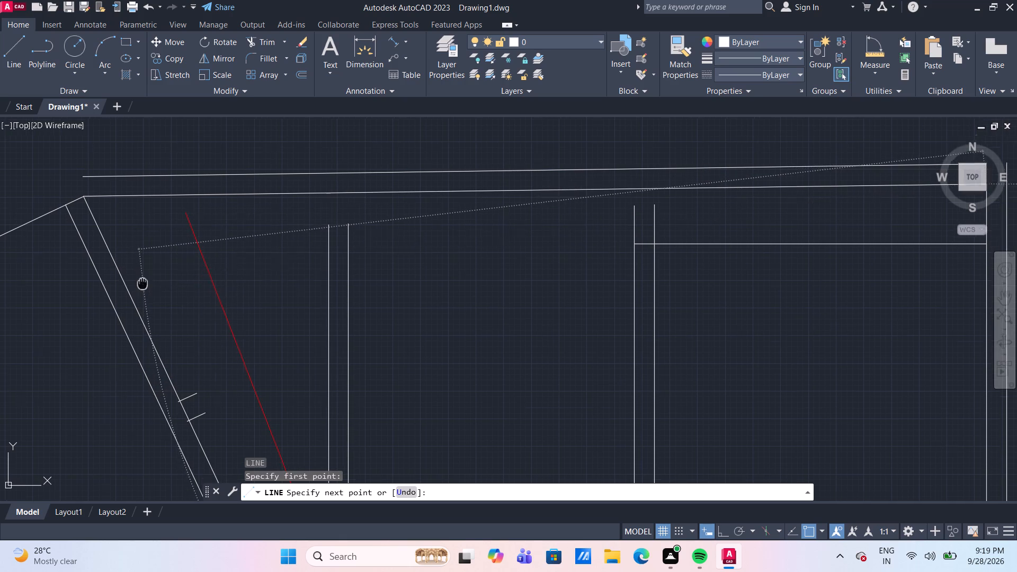
middle_click_drag(131, 255, 131, 254)
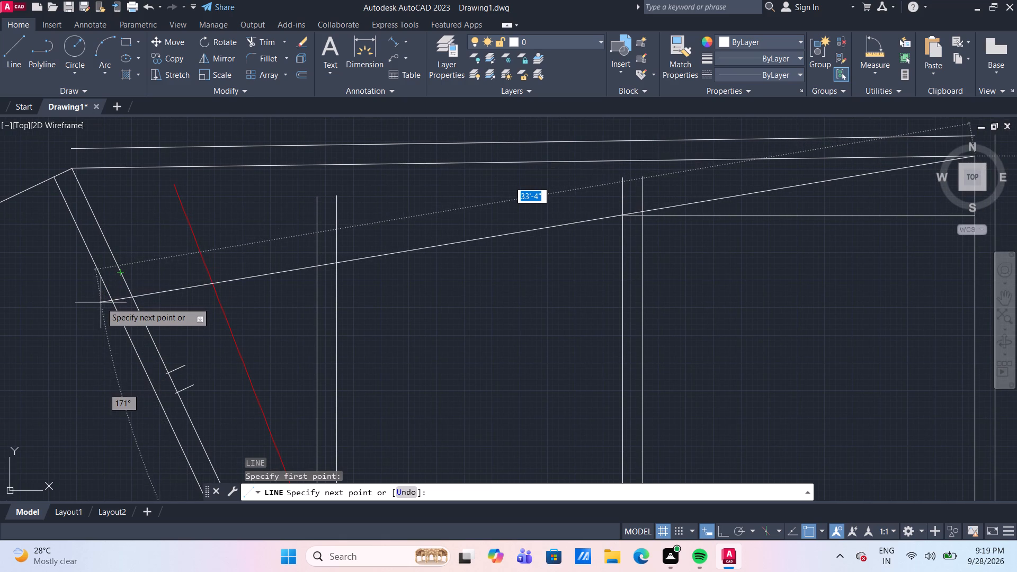
type("34")
key("apostrophe")
key("Return")
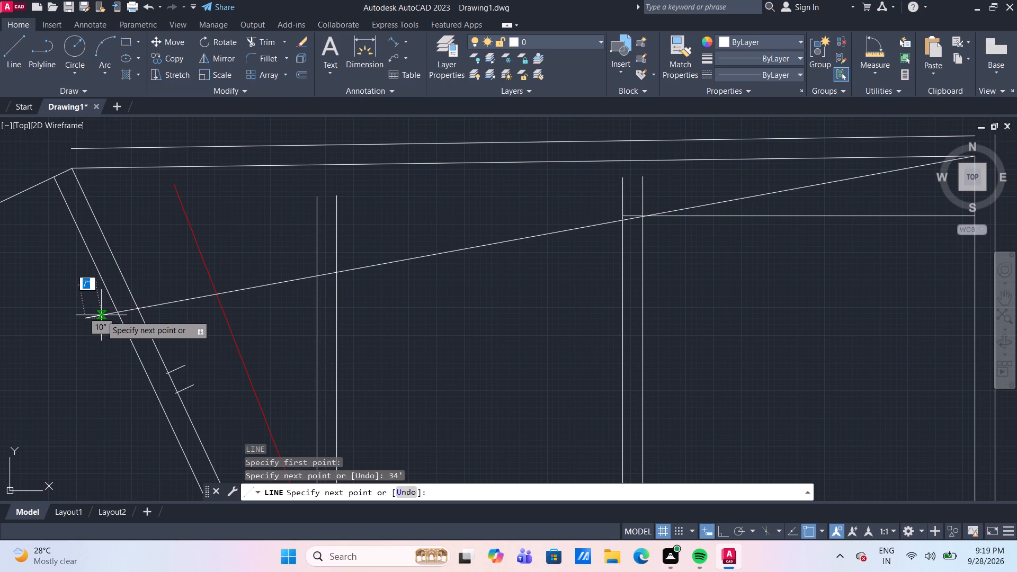
key("Return")
Delete the two parallel lines of the old sloping wall.
left_click_drag(138, 260, 131, 256)
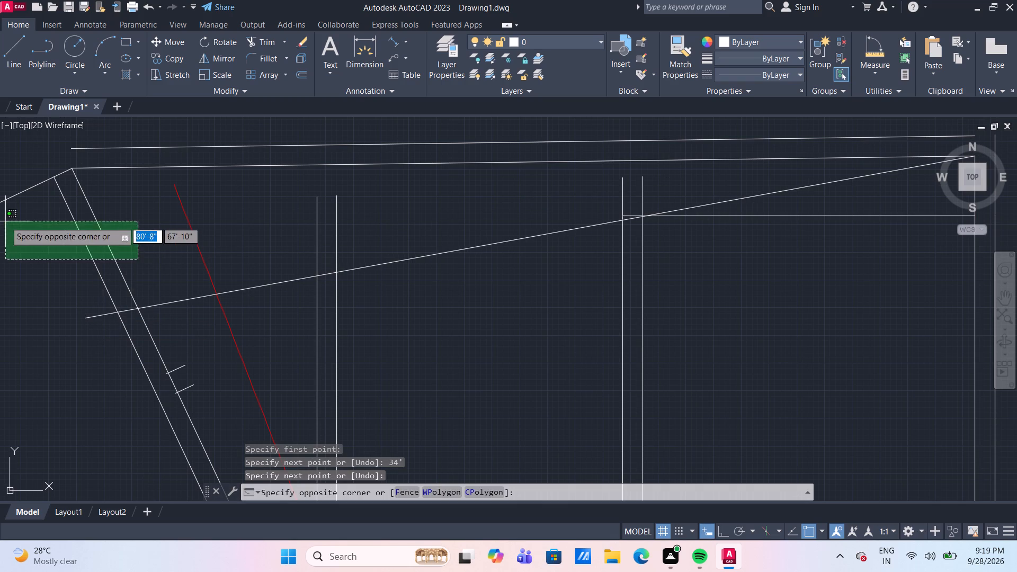
left_click(35, 248)
key("Delete")
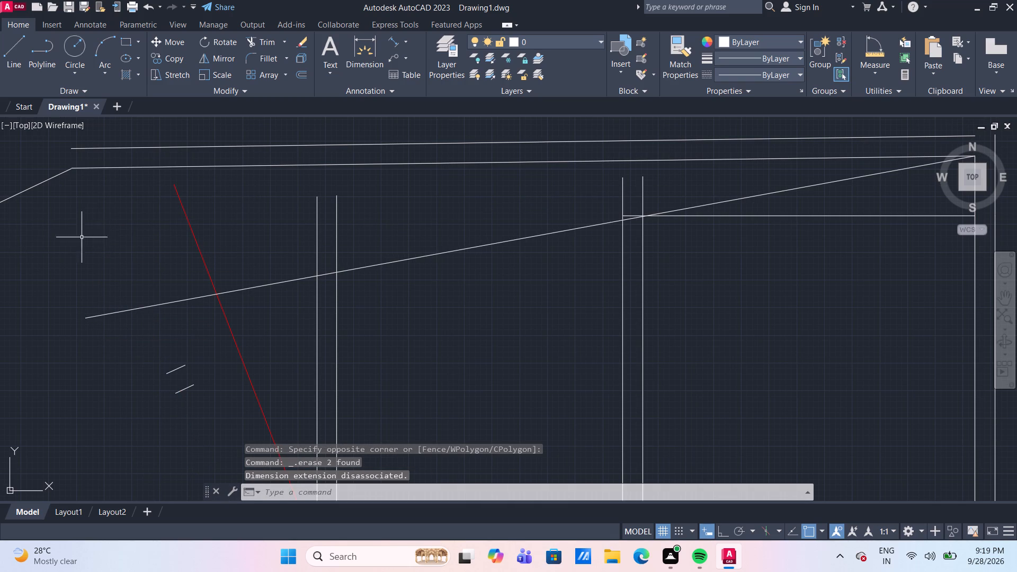
middle_click(143, 278)
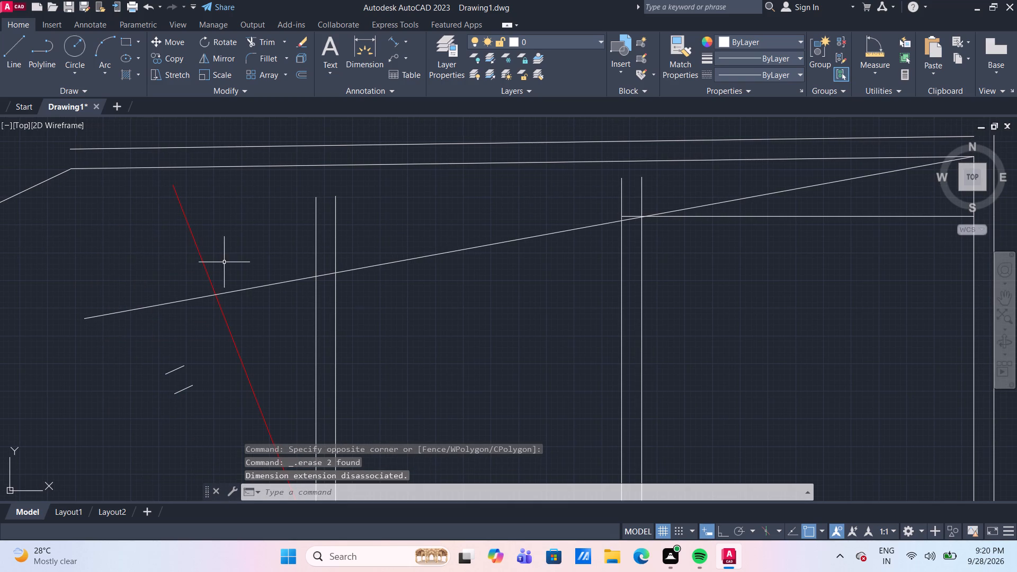
scroll(225, 258, "down", 1)
middle_click_drag(241, 268, 242, 254)
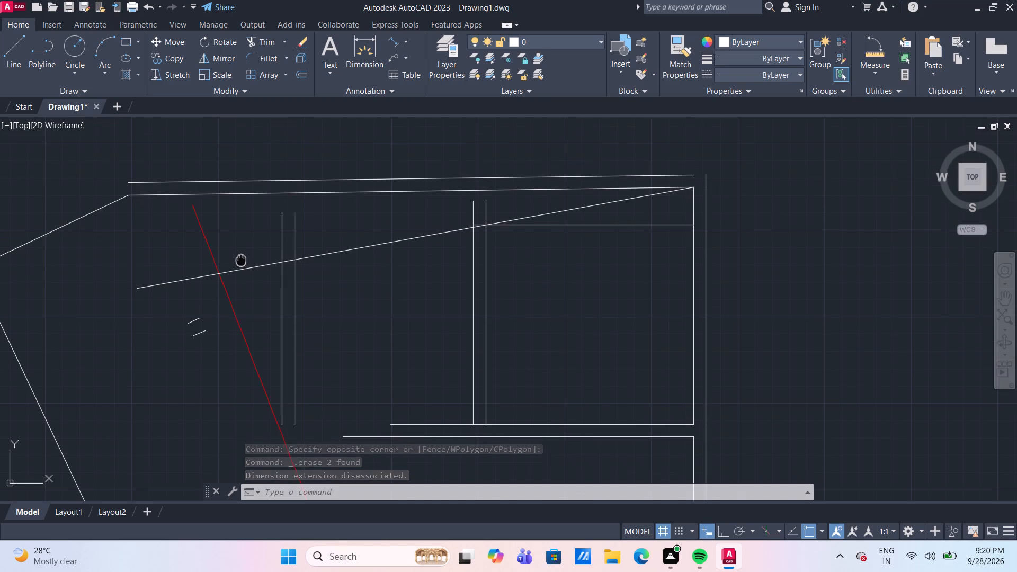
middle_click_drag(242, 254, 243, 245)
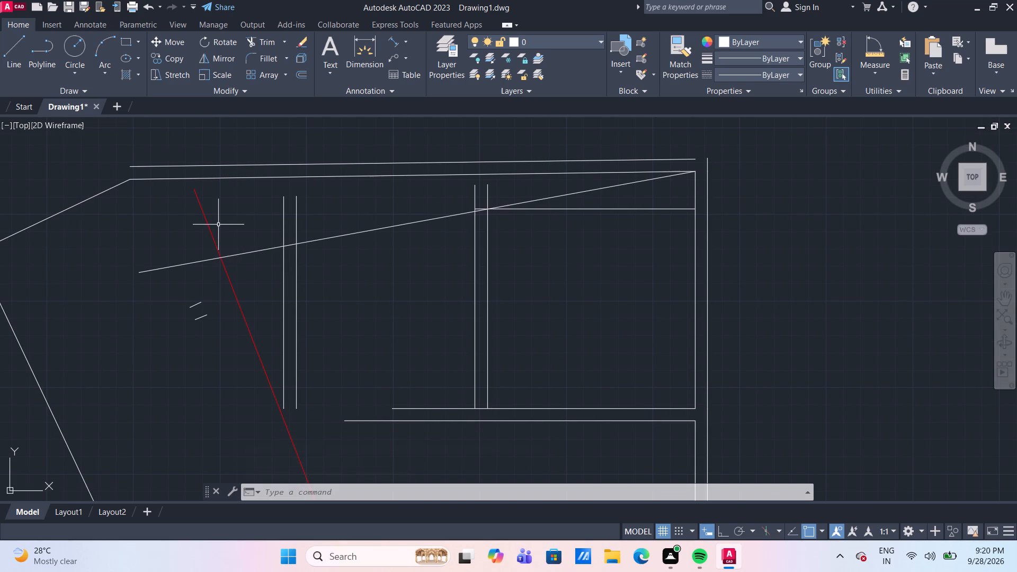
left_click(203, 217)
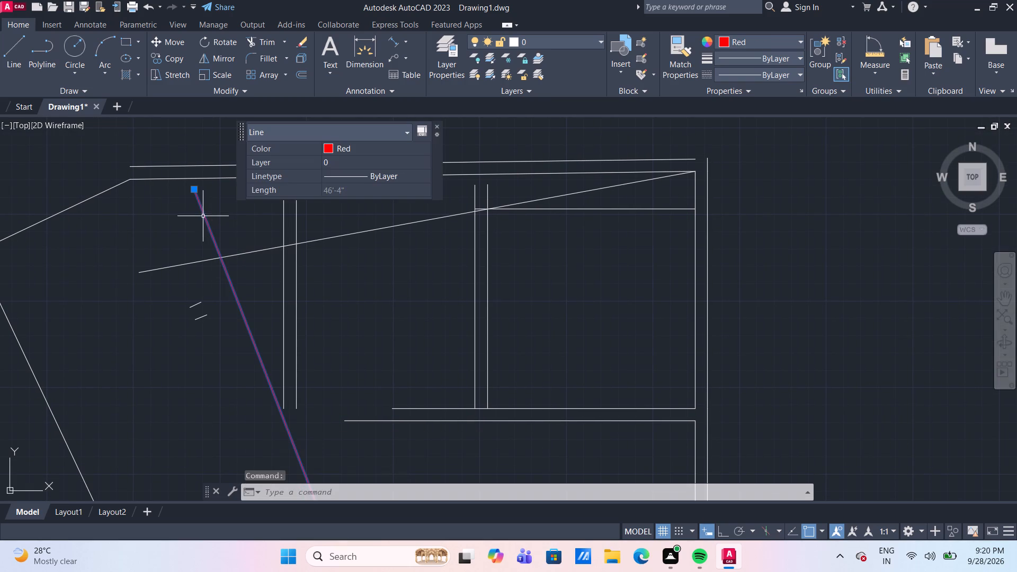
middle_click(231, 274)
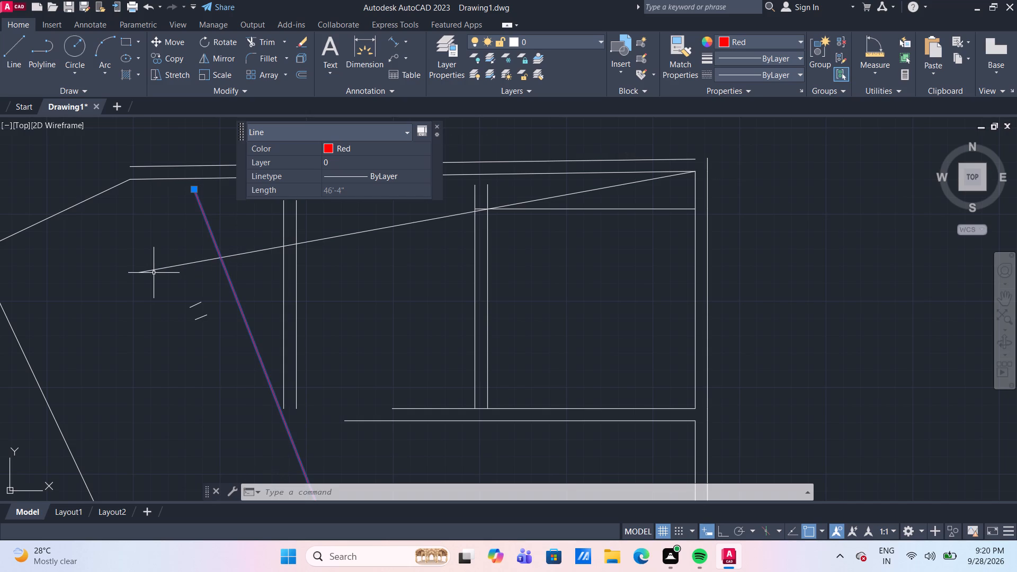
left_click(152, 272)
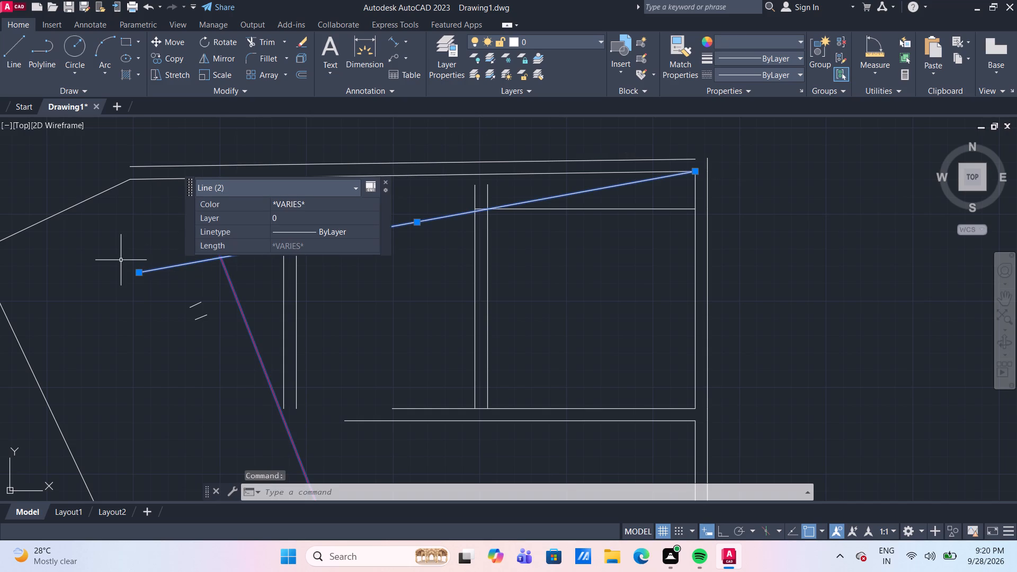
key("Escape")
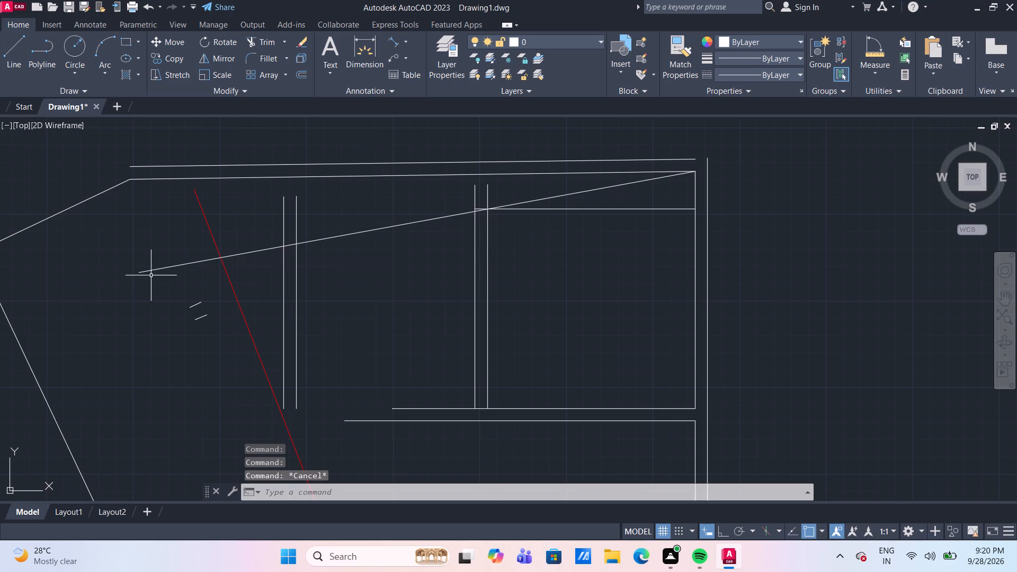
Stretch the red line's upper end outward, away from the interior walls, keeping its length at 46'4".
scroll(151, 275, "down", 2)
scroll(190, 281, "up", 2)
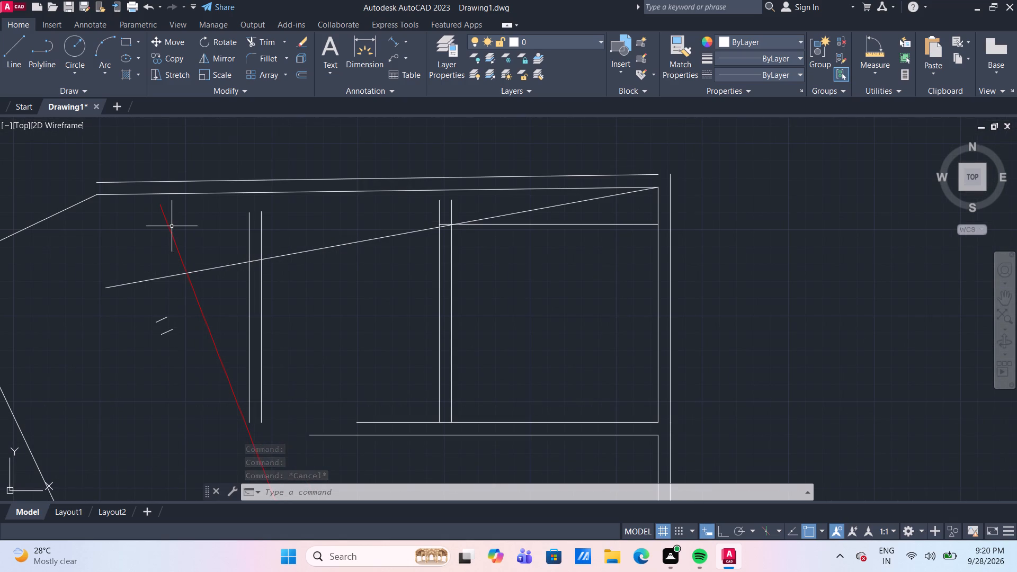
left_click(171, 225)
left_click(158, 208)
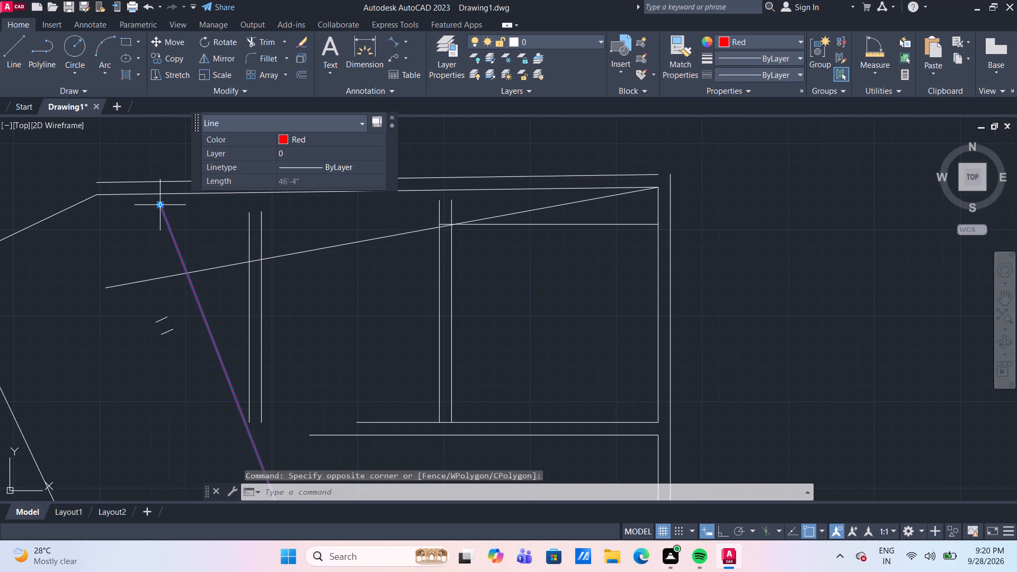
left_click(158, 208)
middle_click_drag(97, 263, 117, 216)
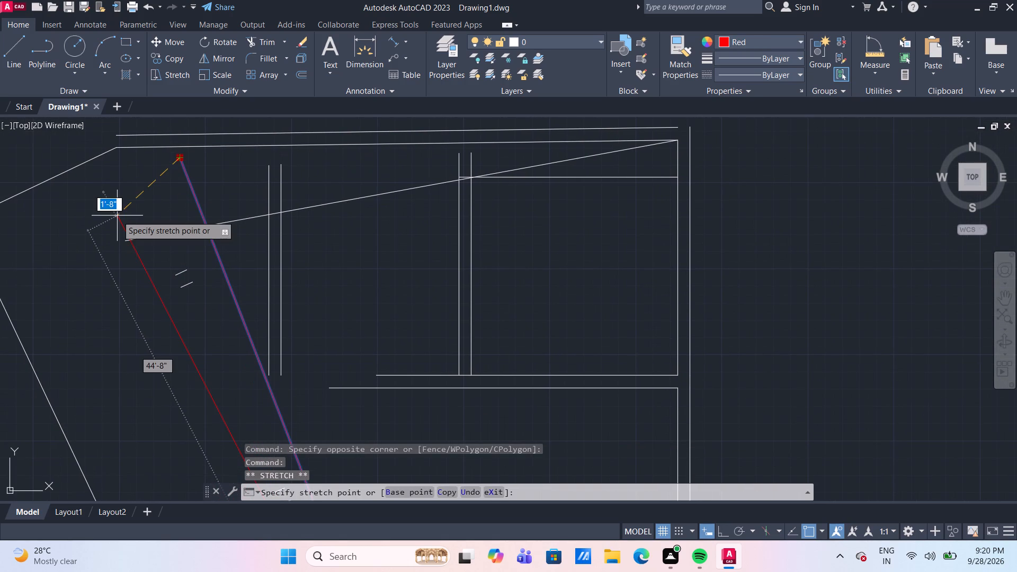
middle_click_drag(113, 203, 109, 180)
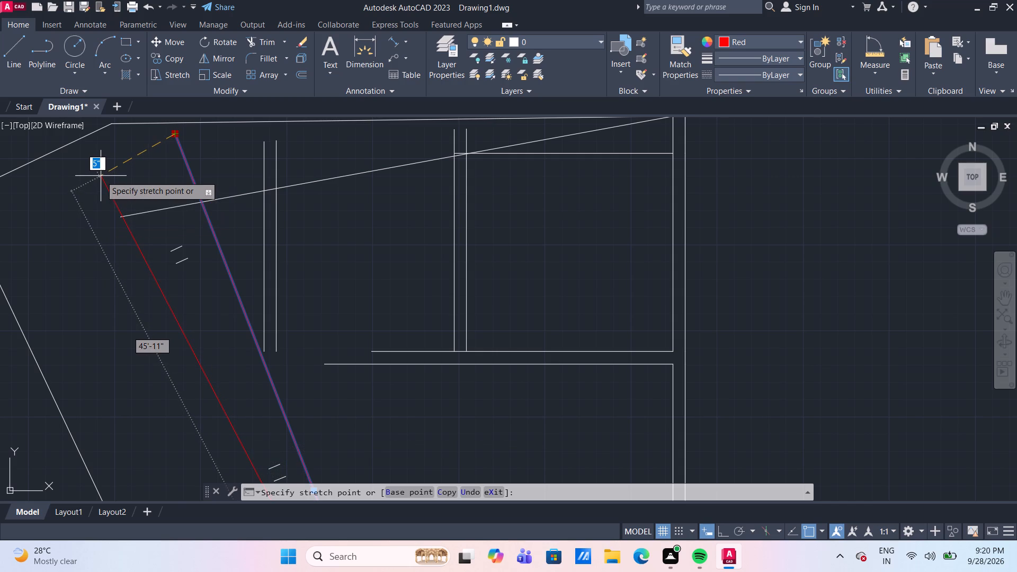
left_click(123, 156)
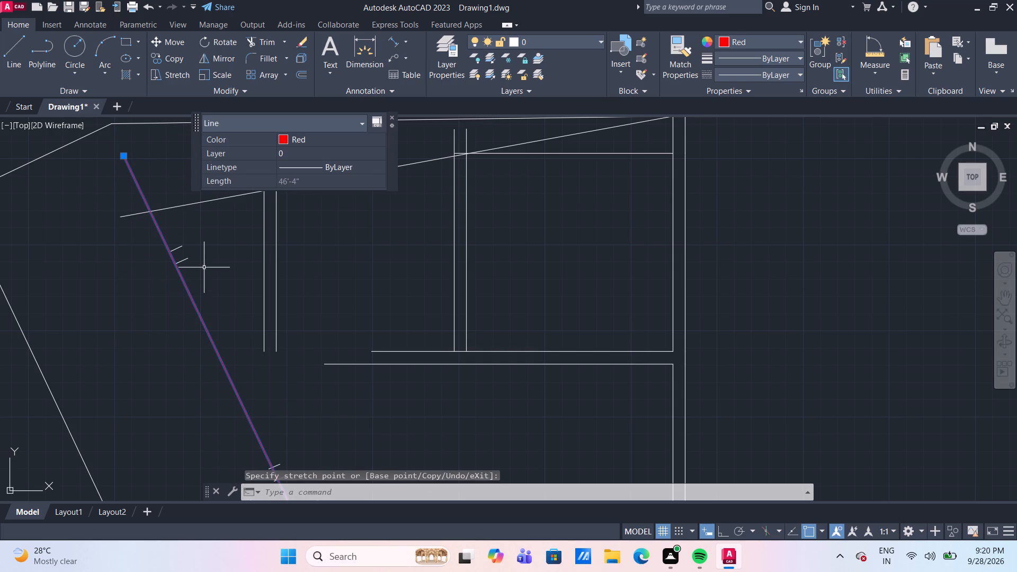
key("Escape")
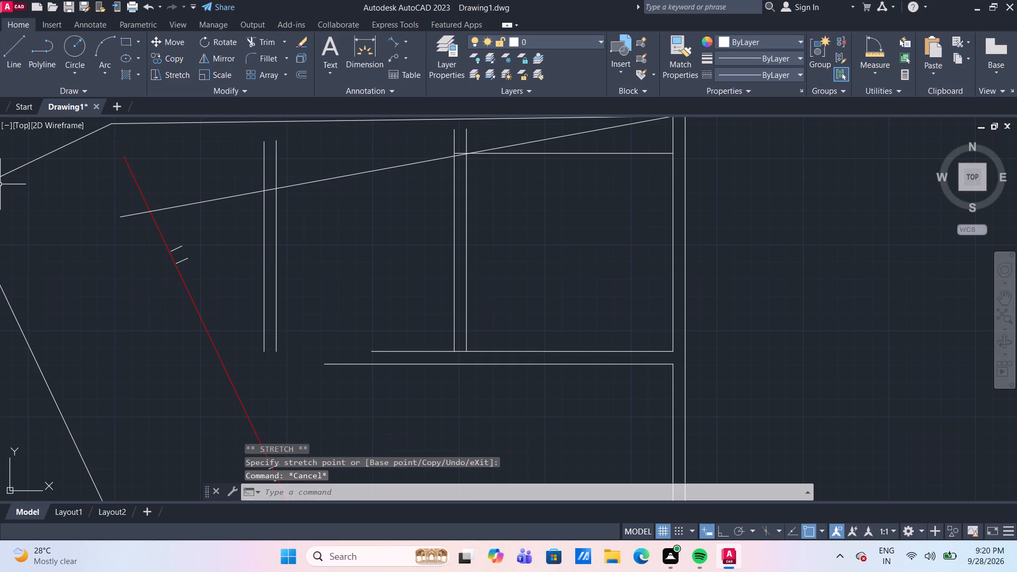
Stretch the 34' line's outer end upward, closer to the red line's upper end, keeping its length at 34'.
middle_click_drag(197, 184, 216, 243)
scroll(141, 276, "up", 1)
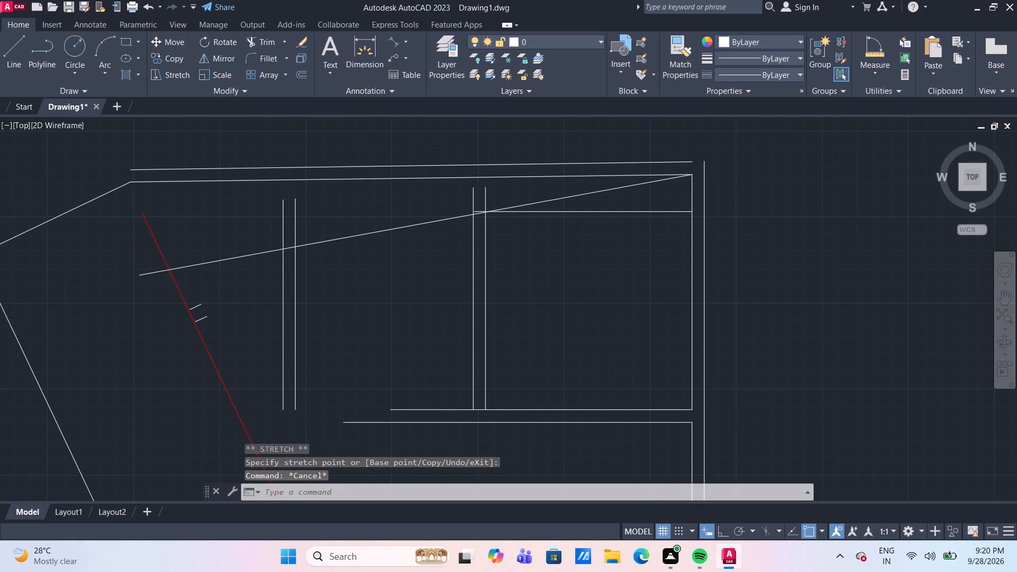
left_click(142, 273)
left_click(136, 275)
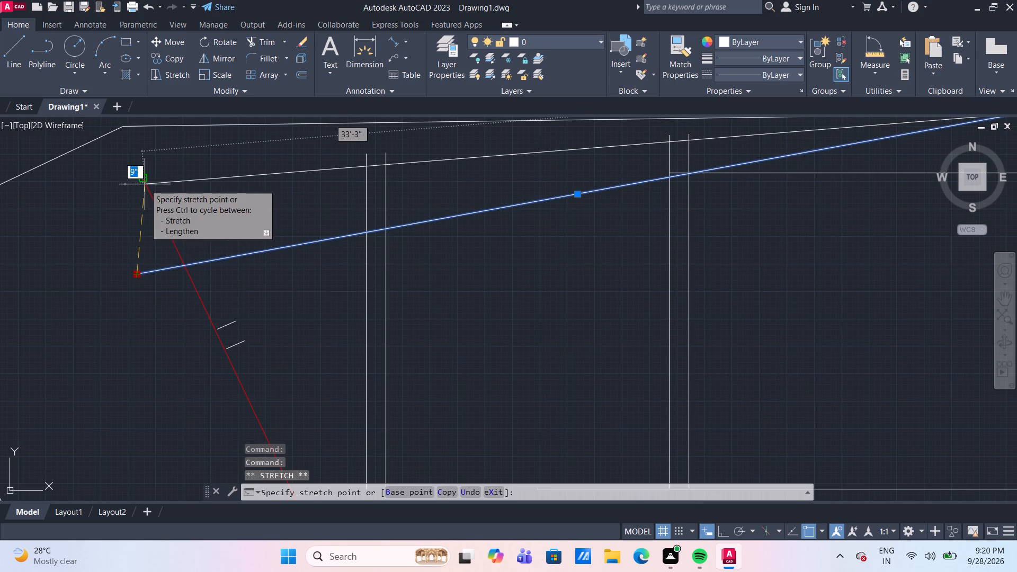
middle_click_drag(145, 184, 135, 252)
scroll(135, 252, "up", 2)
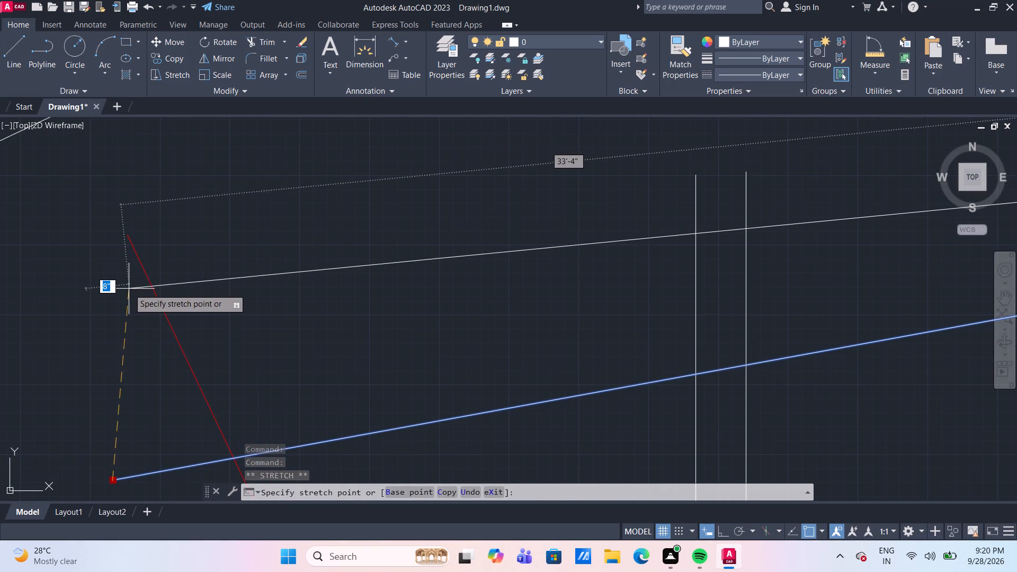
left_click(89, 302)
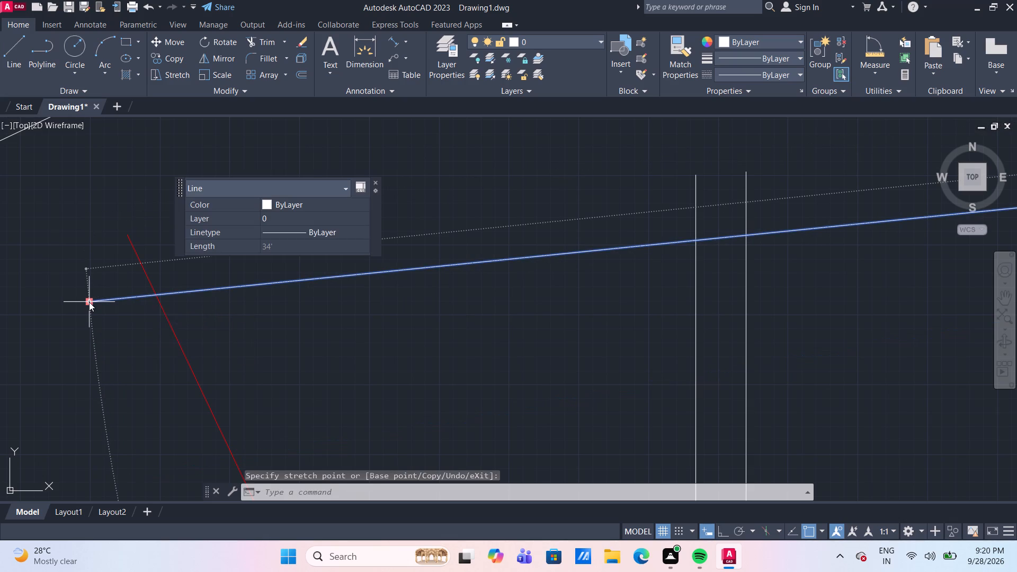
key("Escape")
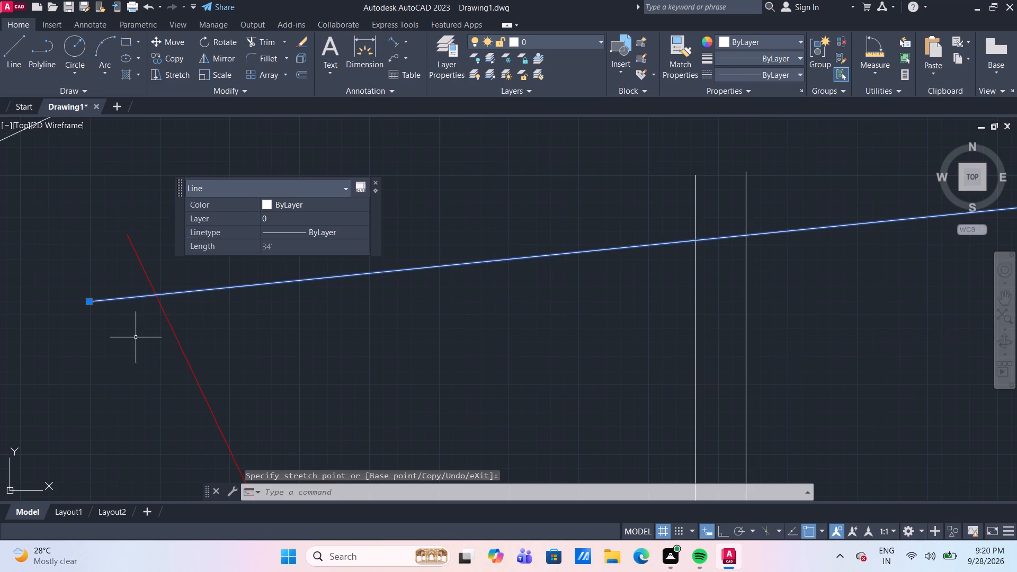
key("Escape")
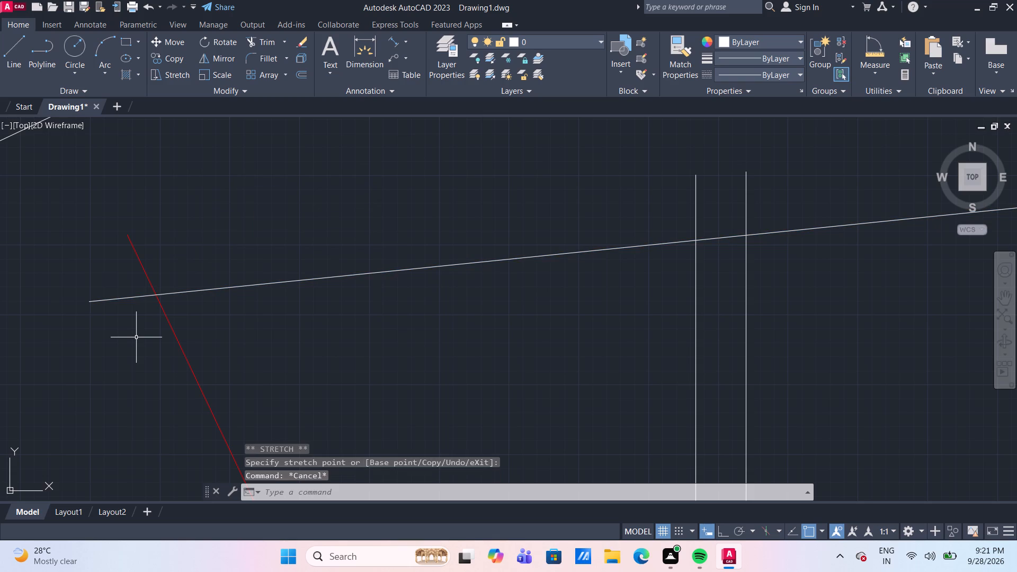
Stretch the red line's upper end further outward, toward the outer end of the 34' line, keeping its length at 46'4".
middle_click_drag(147, 254, 192, 260)
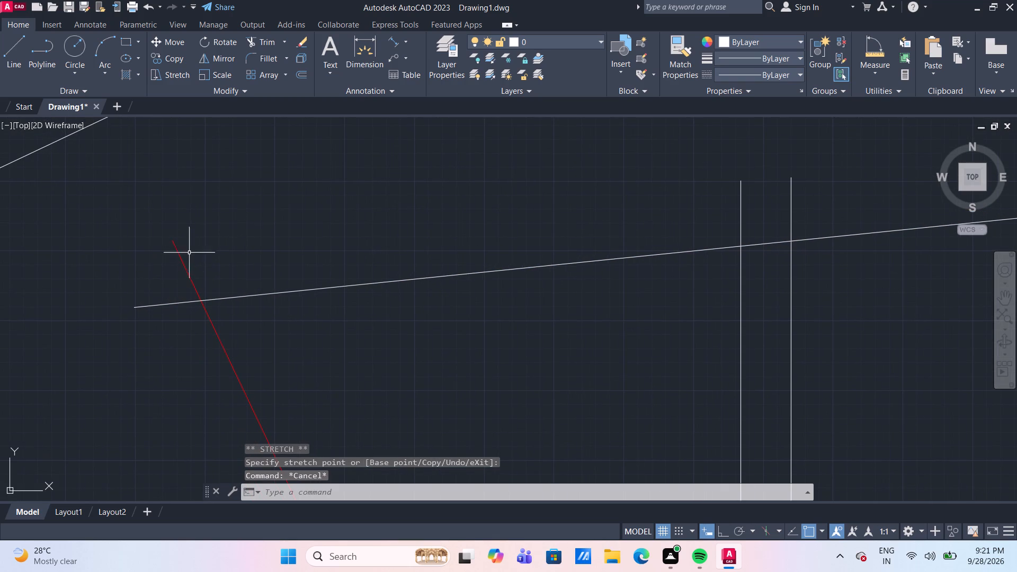
left_click(179, 251)
left_click(172, 239)
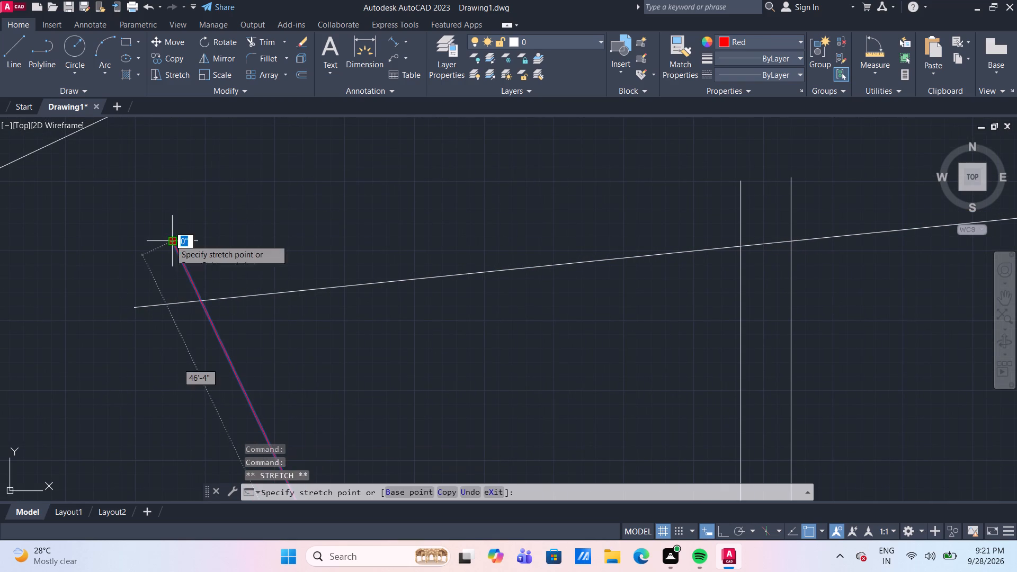
left_click(134, 260)
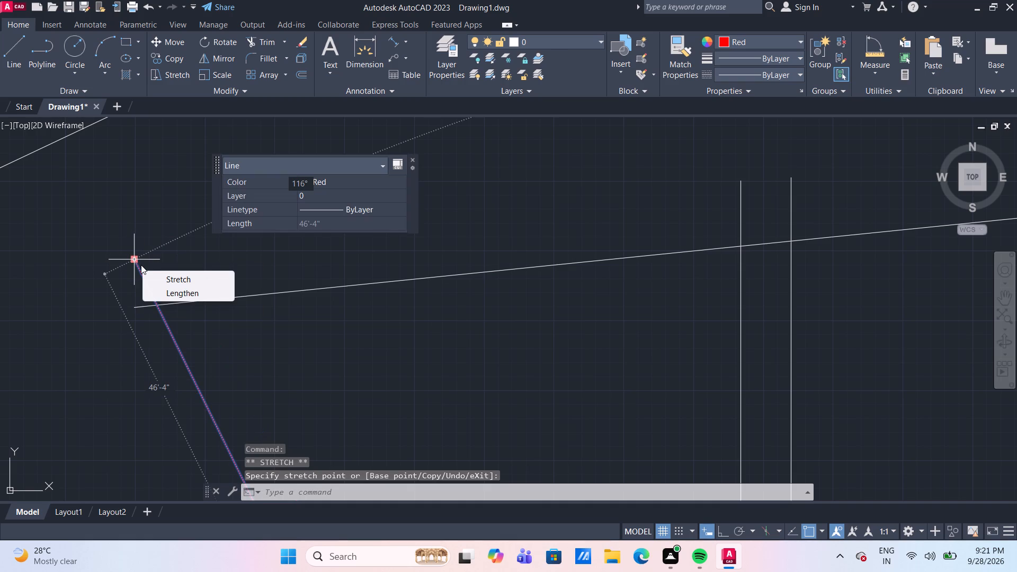
key("Escape")
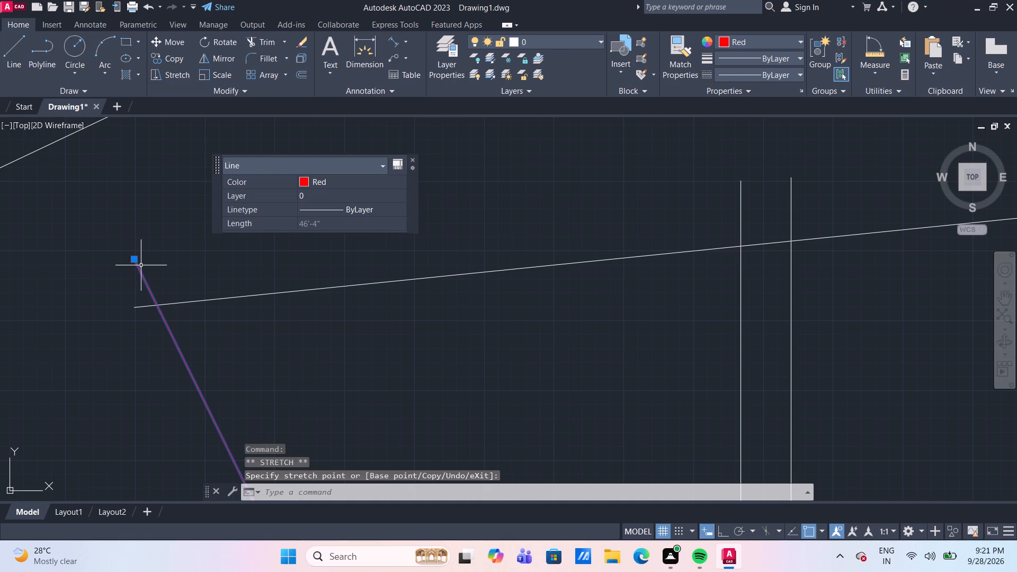
key("Escape")
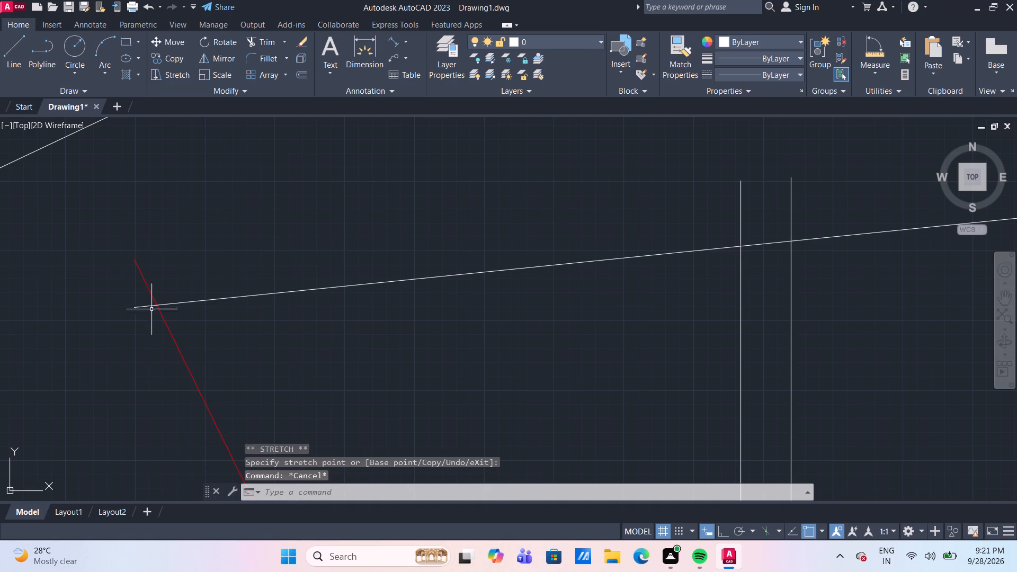
Stretch the 34' line's outer end upward so the line passes through the red line's upper end, keeping its length at 34'.
scroll(151, 316, "up", 1)
left_click(144, 303)
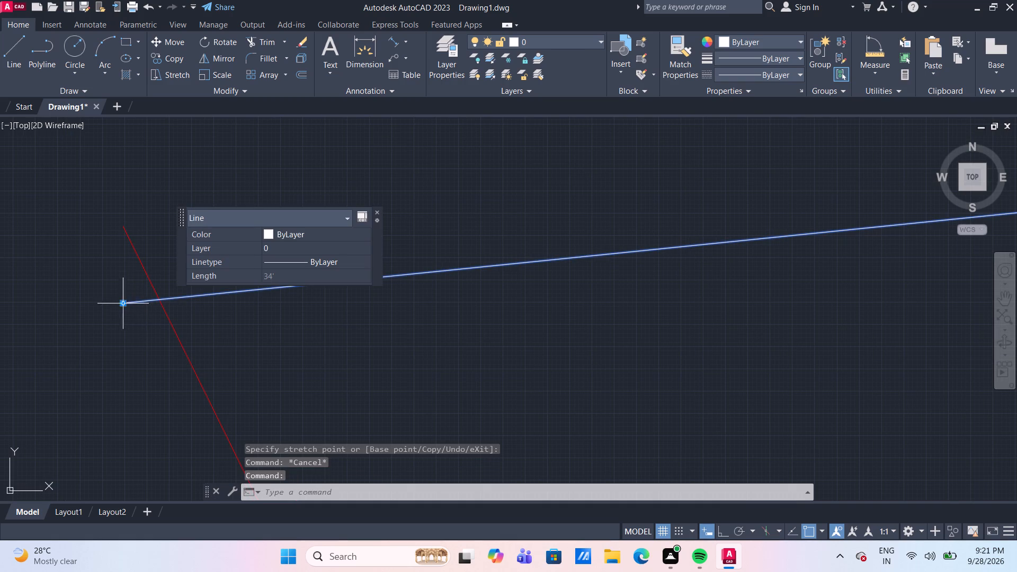
left_click(123, 306)
scroll(118, 234, "up", 1)
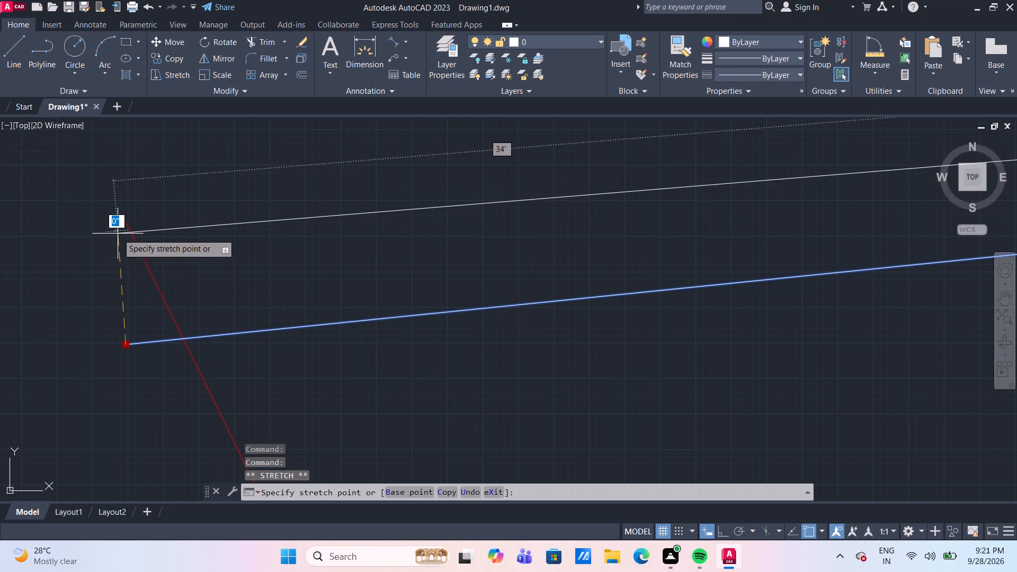
scroll(118, 221, "up", 2)
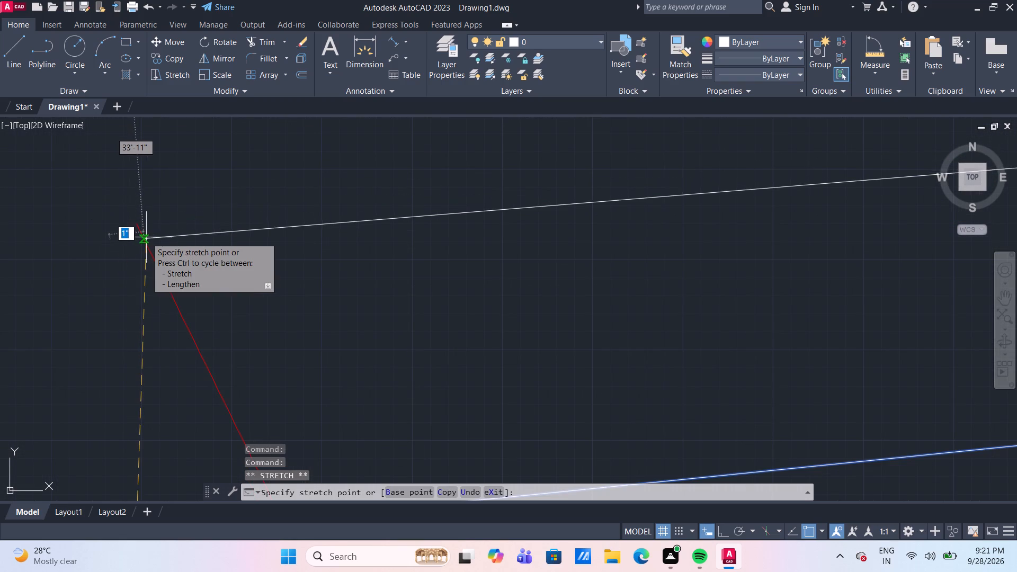
scroll(146, 237, "down", 2)
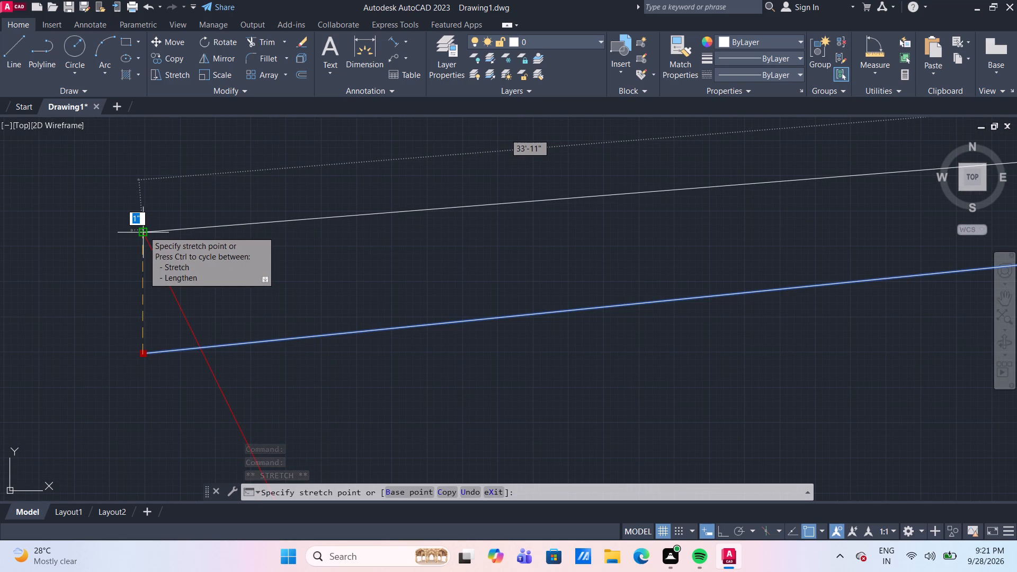
scroll(144, 231, "up", 2)
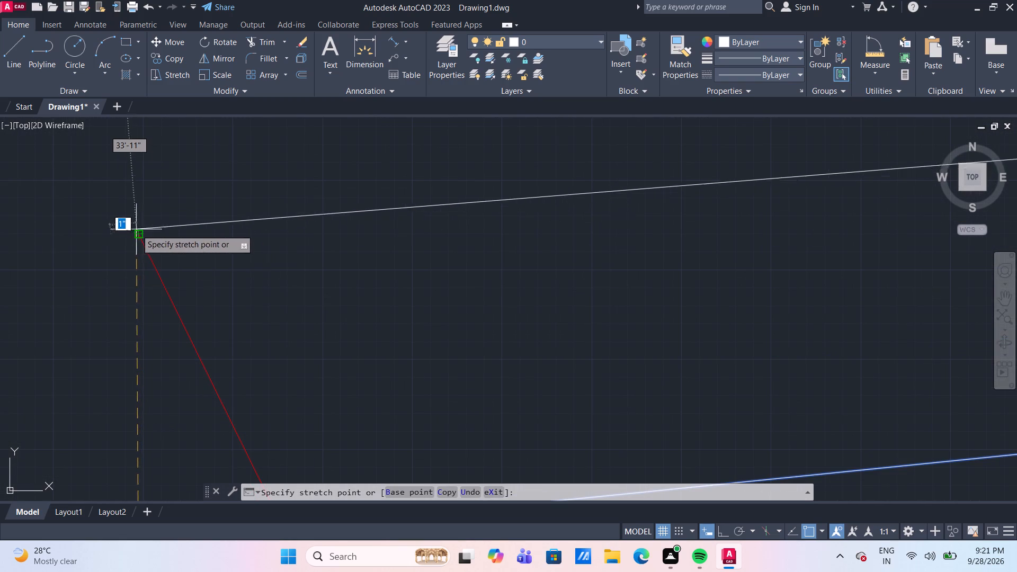
scroll(128, 225, "up", 1)
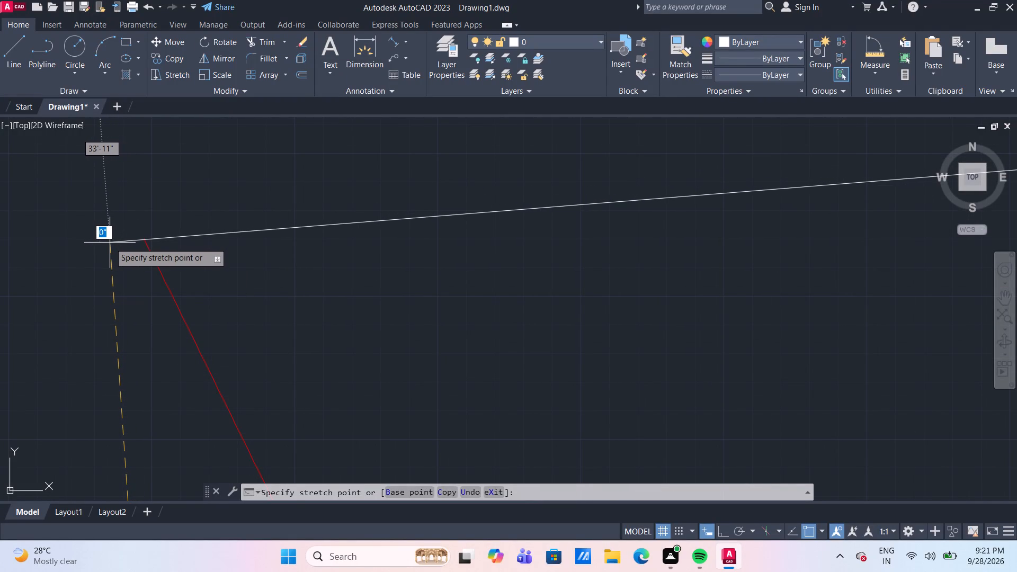
left_click(109, 243)
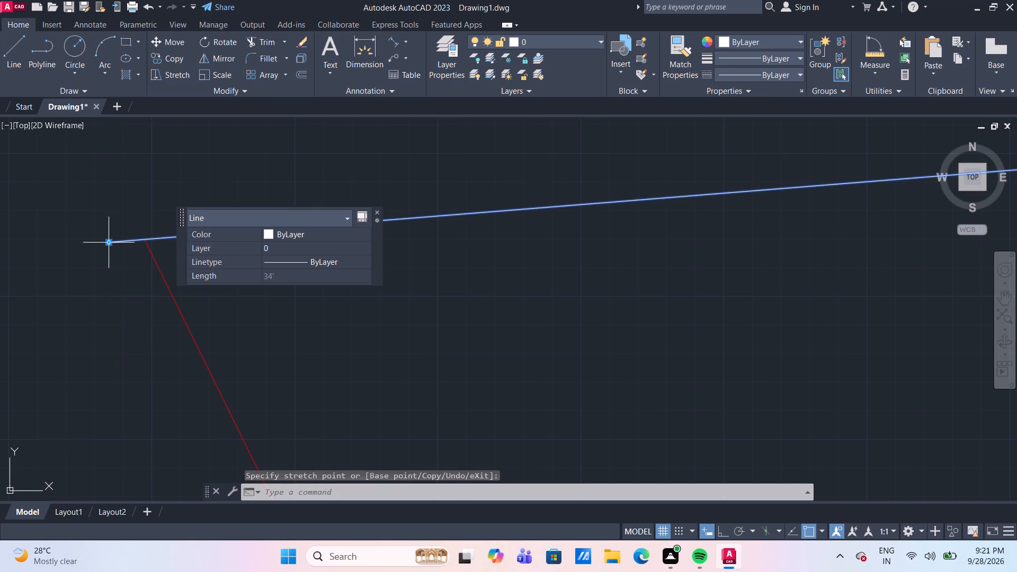
key("Escape")
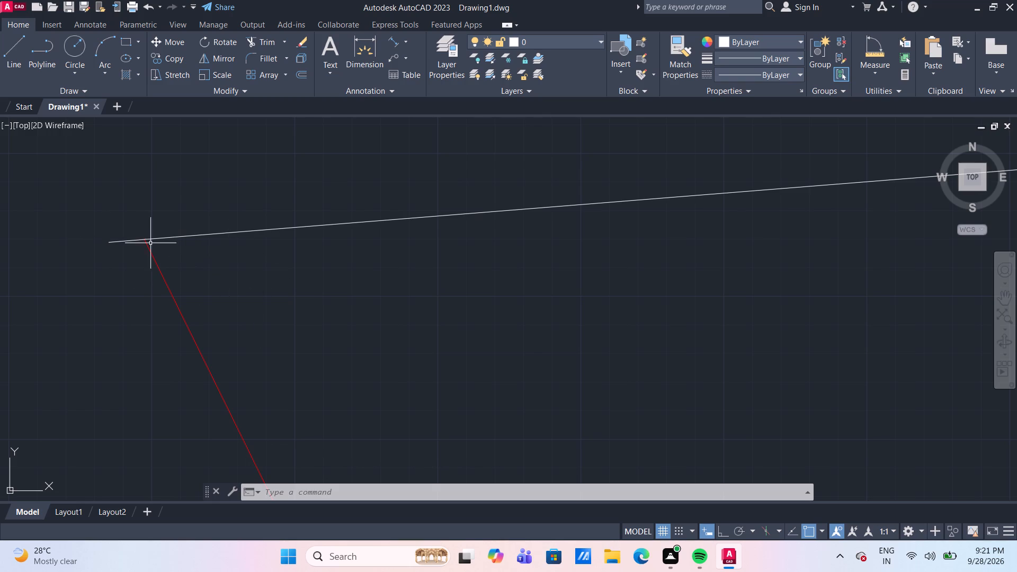
Examine the junction at the red line's upper end and check the properties of the two lines meeting there.
scroll(144, 247, "up", 2)
scroll(144, 247, "down", 3)
scroll(246, 244, "down", 2)
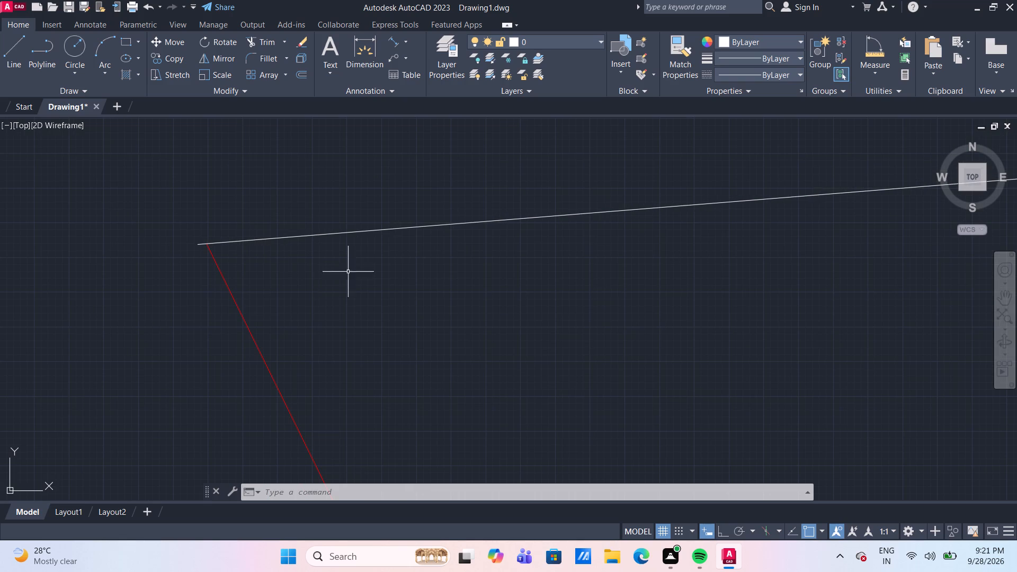
left_click(354, 231)
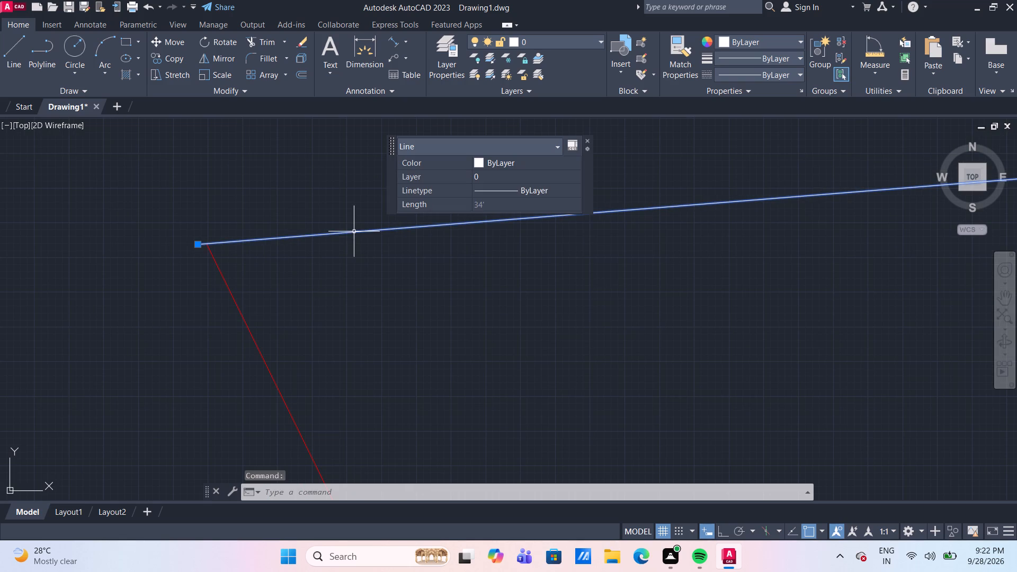
key("Escape")
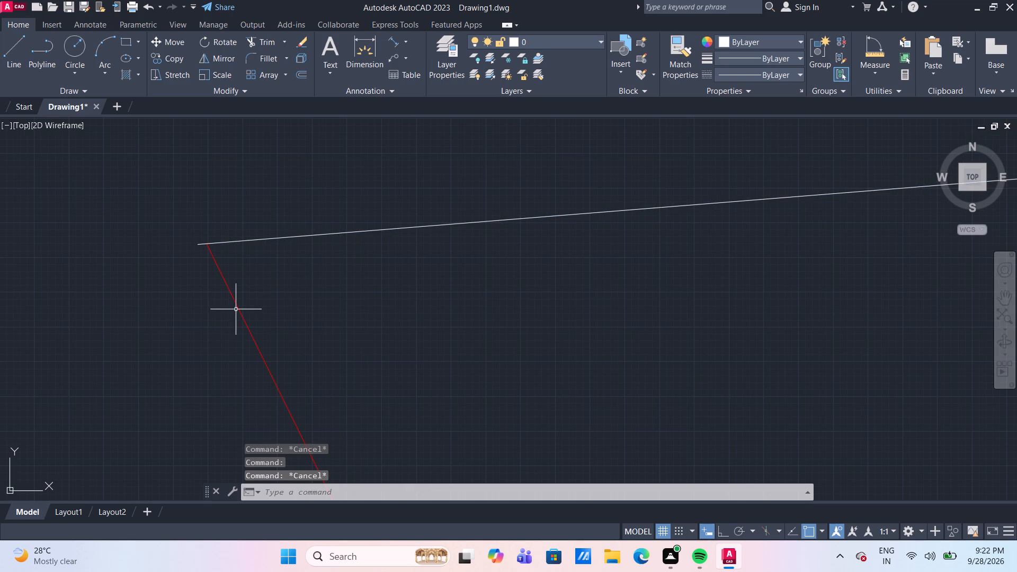
left_click(239, 311)
key("Escape")
scroll(206, 256, "up", 5)
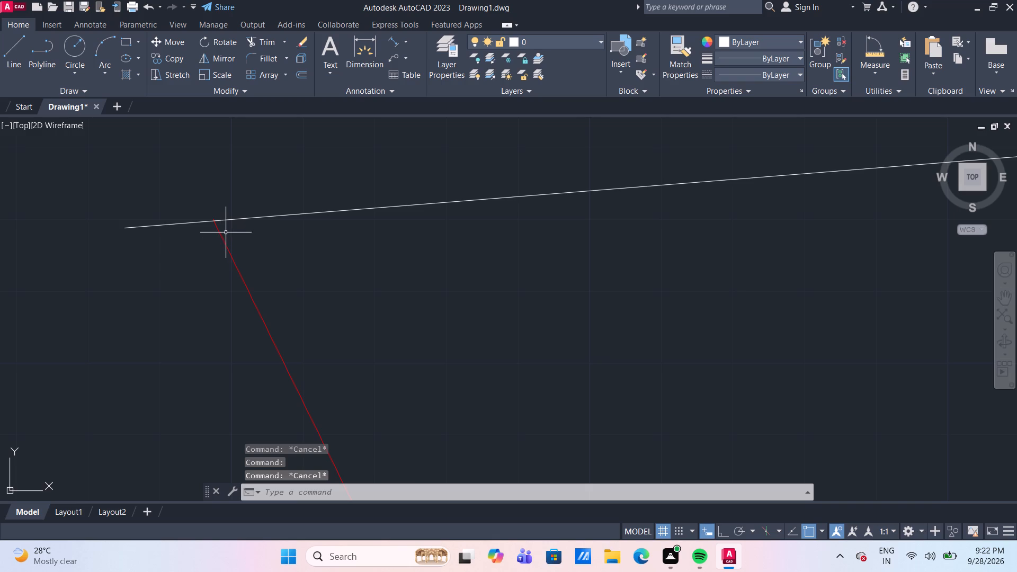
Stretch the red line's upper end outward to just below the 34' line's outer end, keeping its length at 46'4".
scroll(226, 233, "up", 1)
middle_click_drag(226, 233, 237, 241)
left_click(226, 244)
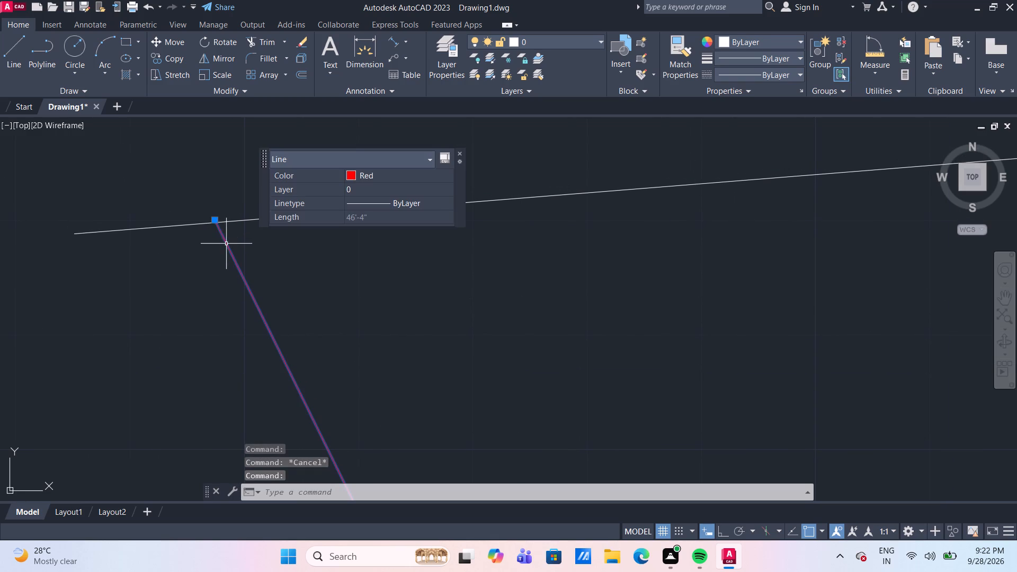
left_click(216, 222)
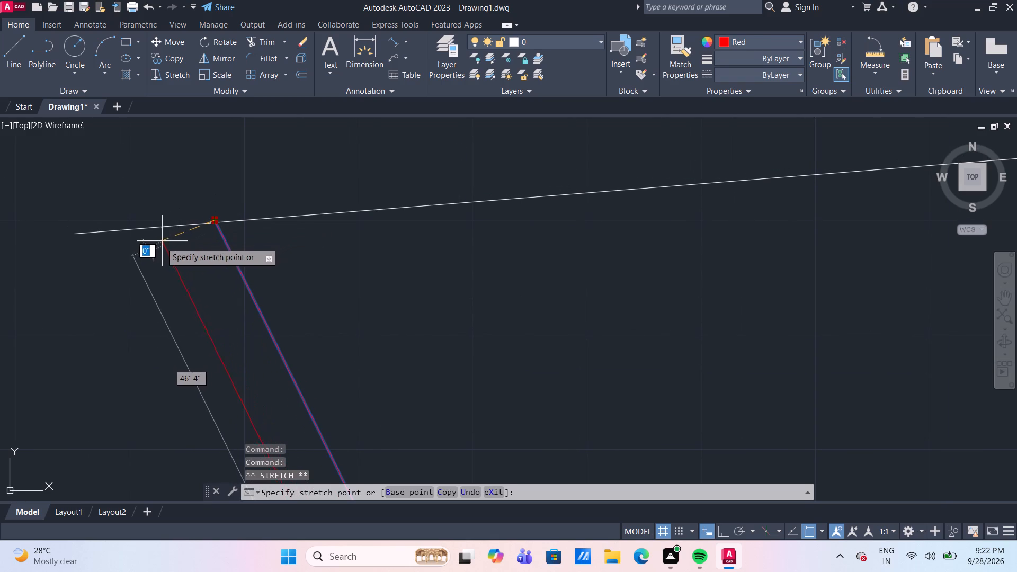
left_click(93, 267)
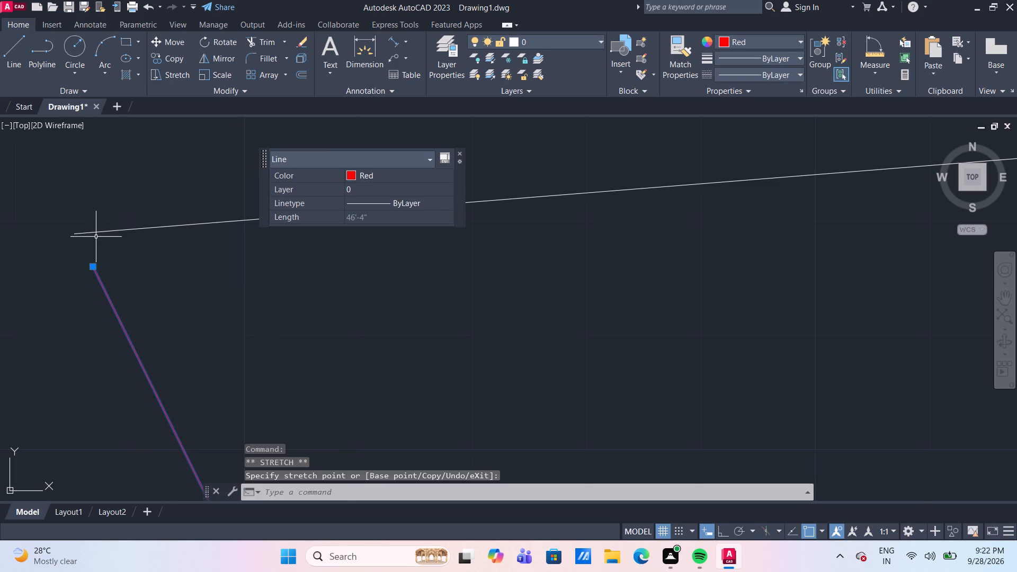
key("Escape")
Stretch the 34' line's outer end down to just beyond the red line's upper end, keeping its length at 34'.
left_click(96, 231)
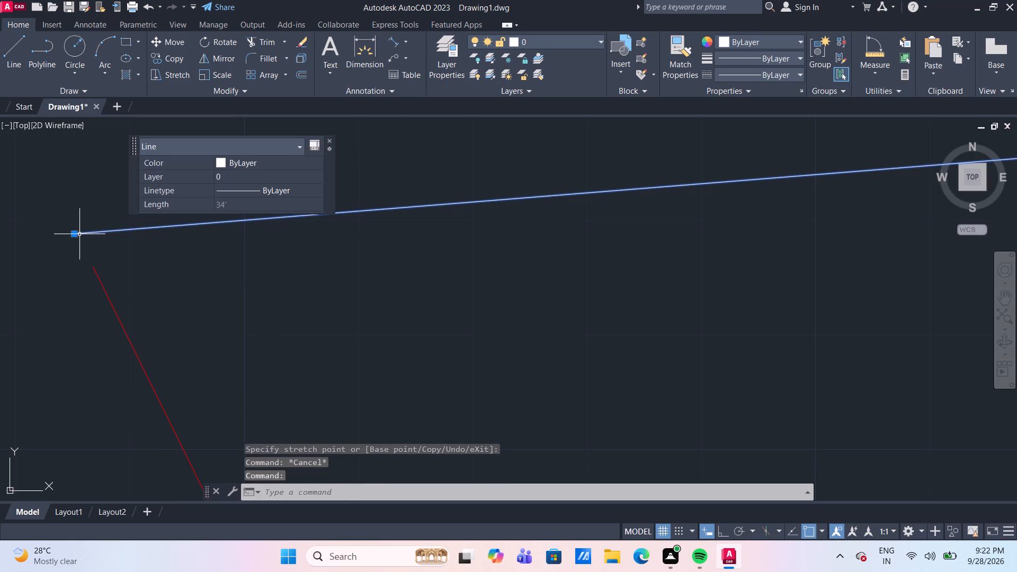
left_click(73, 235)
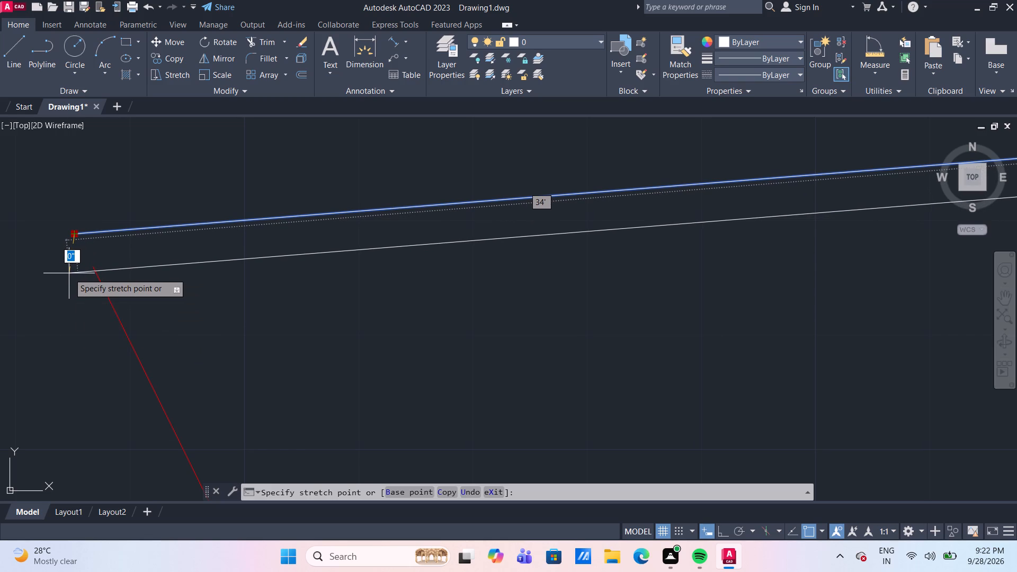
left_click(73, 274)
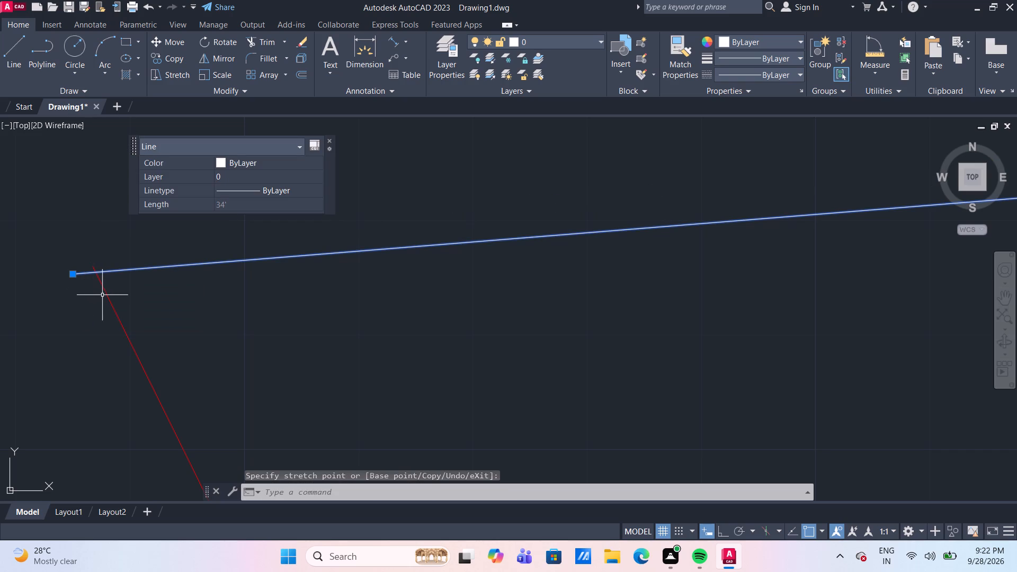
key("Escape")
Stretch the red line's upper end onto the 34' line's outer endpoint, keeping its length at 46'4", and check both lines' lengths.
left_click(106, 298)
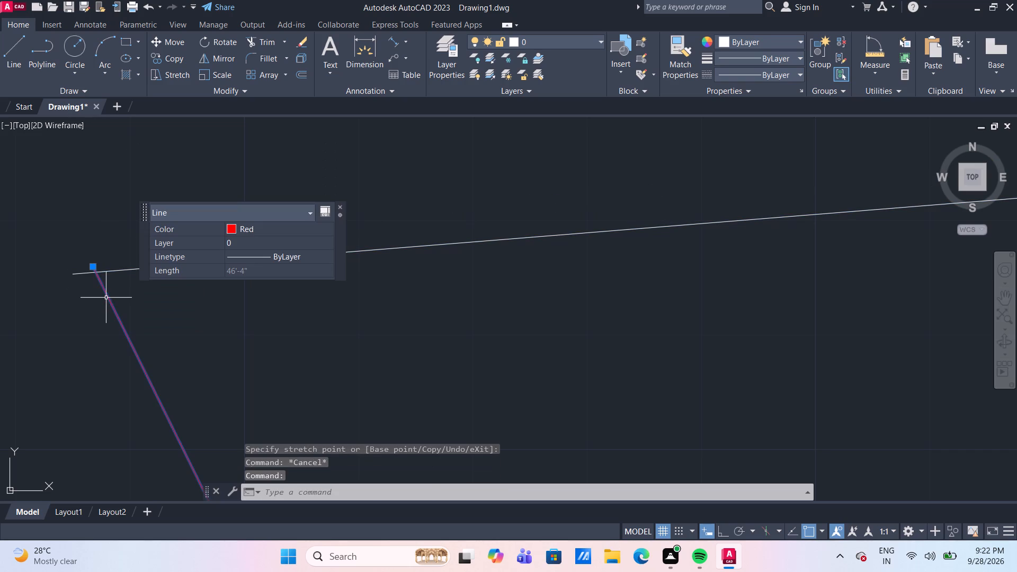
left_click(91, 270)
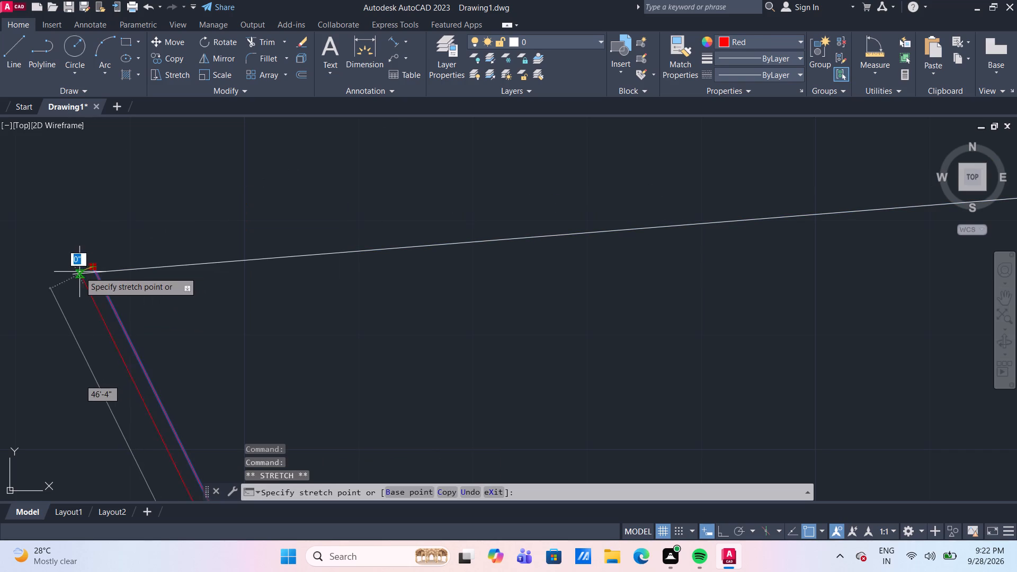
left_click(79, 272)
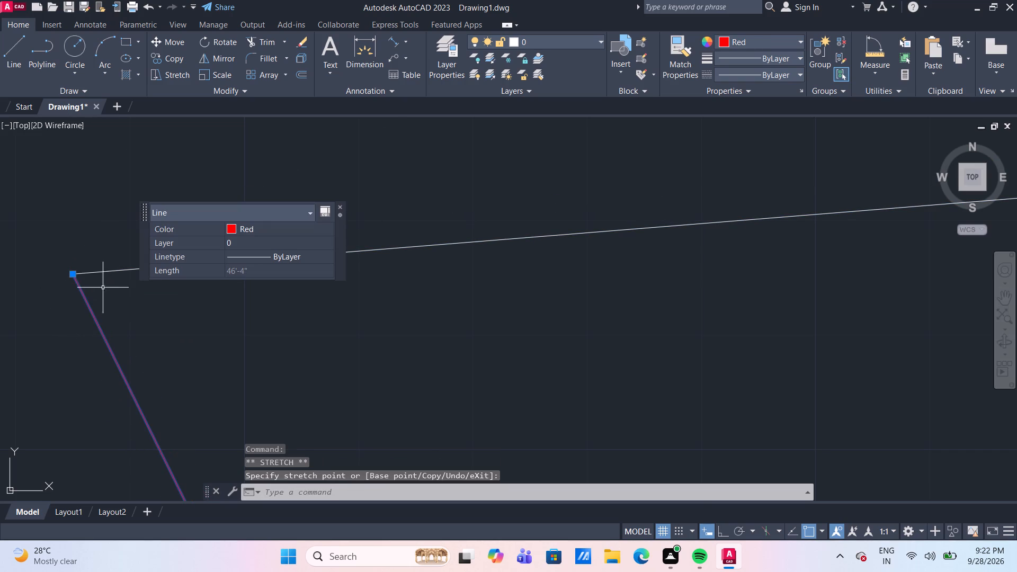
key("Escape")
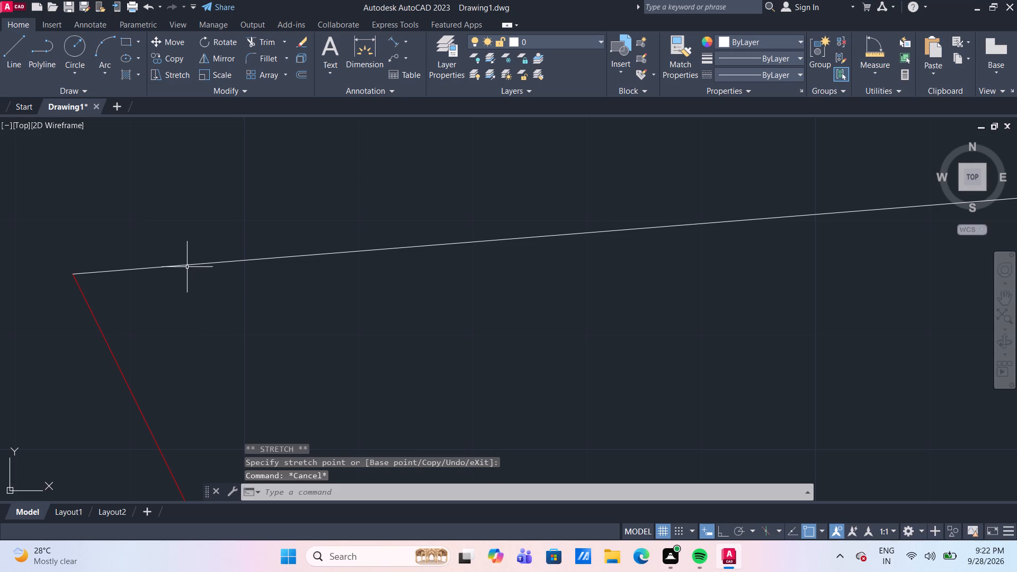
left_click(187, 265)
key("Escape")
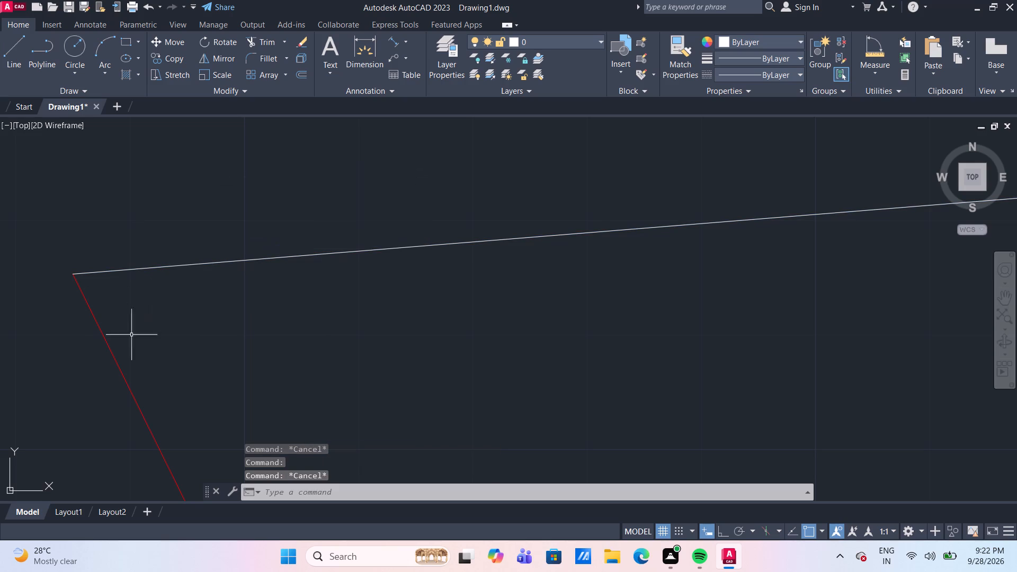
left_click(103, 334)
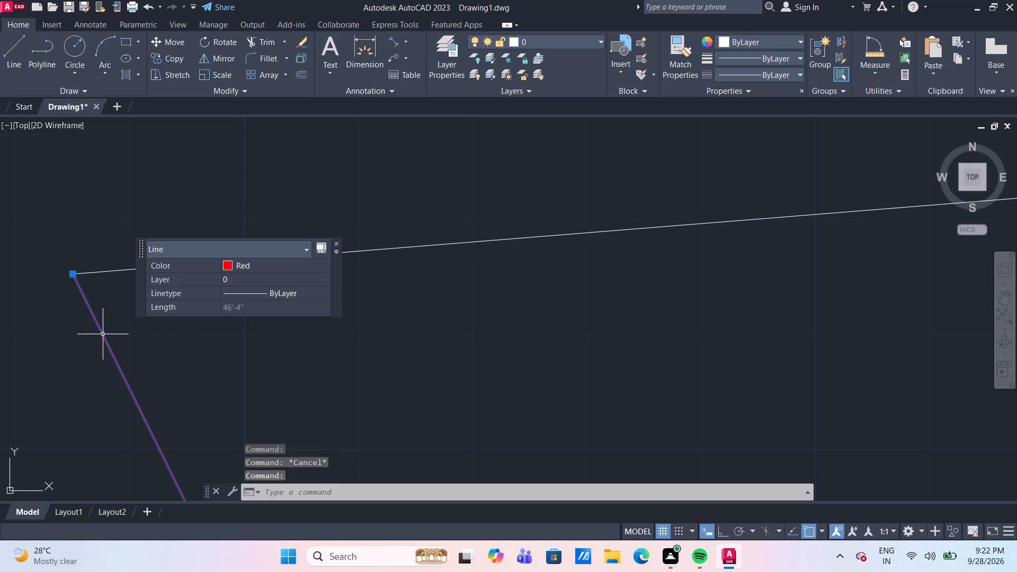
key("Escape")
Delete the aligned dimension running alongside the outer side of the red sloping line.
scroll(190, 353, "down", 3)
scroll(249, 353, "down", 3)
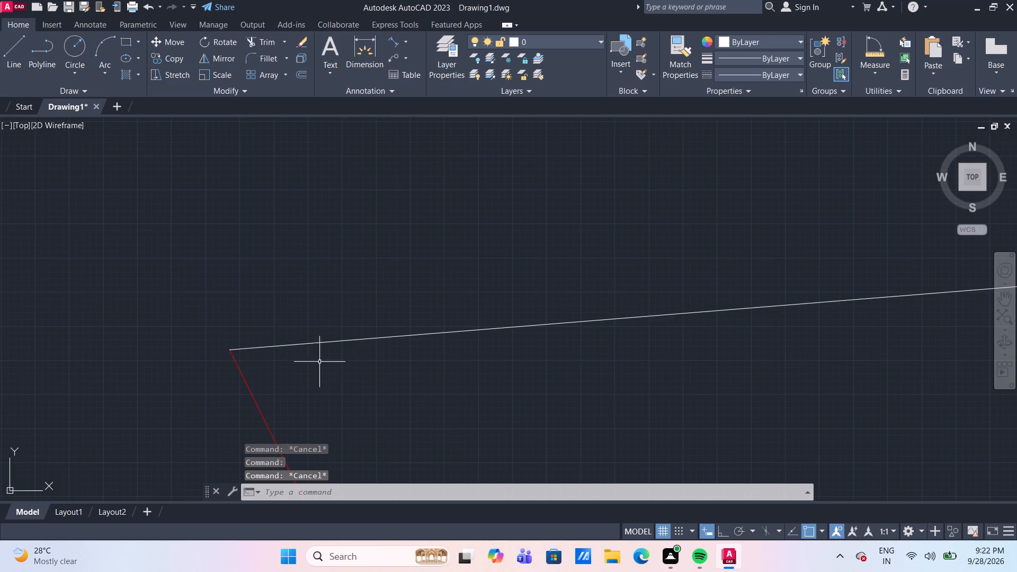
scroll(360, 377, "down", 3)
scroll(440, 385, "down", 1)
middle_click_drag(437, 385, 428, 379)
scroll(428, 378, "down", 3)
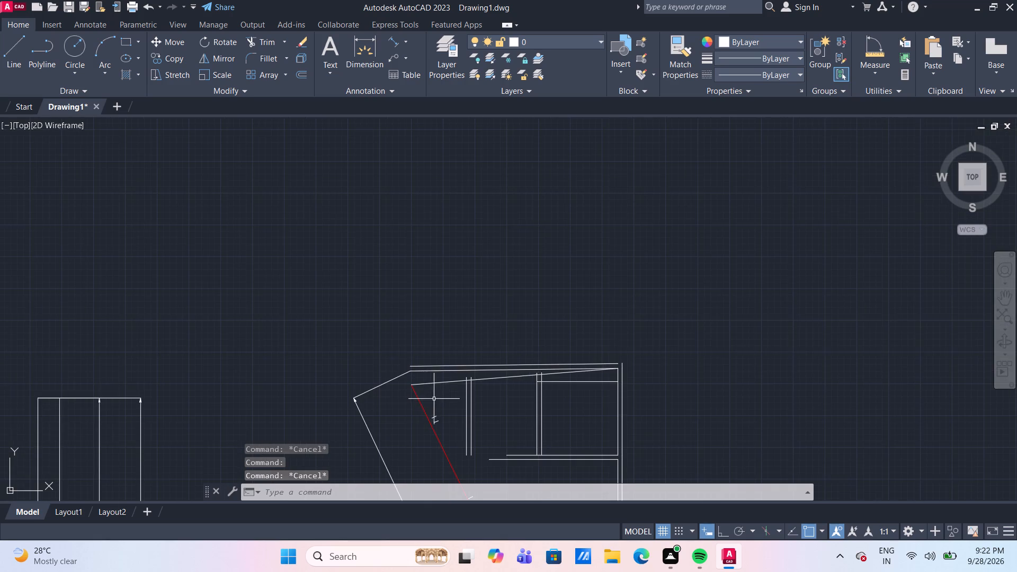
middle_click_drag(436, 403, 333, 310)
scroll(335, 314, "down", 1)
middle_click_drag(333, 373, 260, 309)
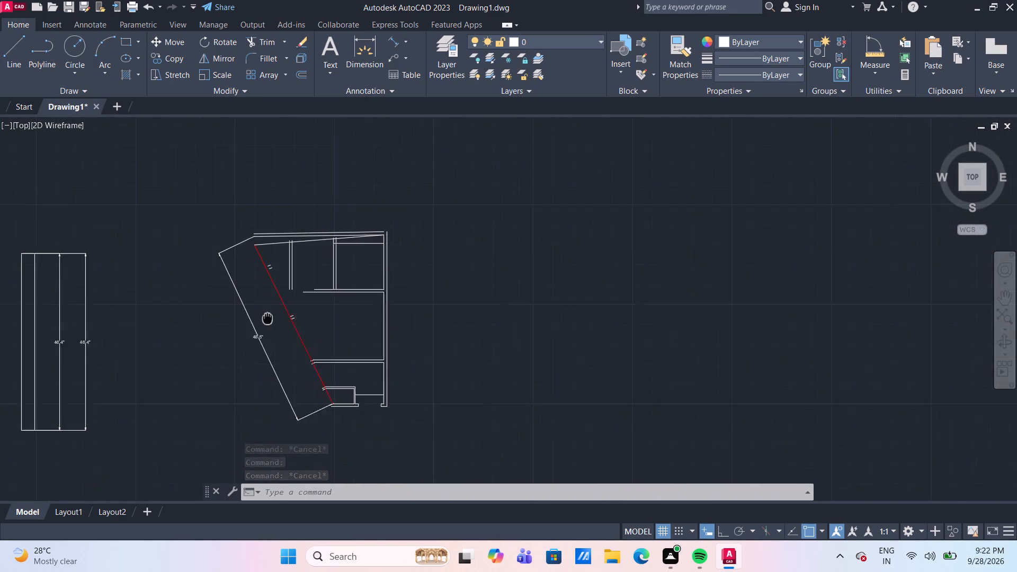
middle_click_drag(260, 309, 259, 308)
scroll(253, 320, "up", 1)
left_click_drag(266, 353, 258, 348)
left_click(211, 321)
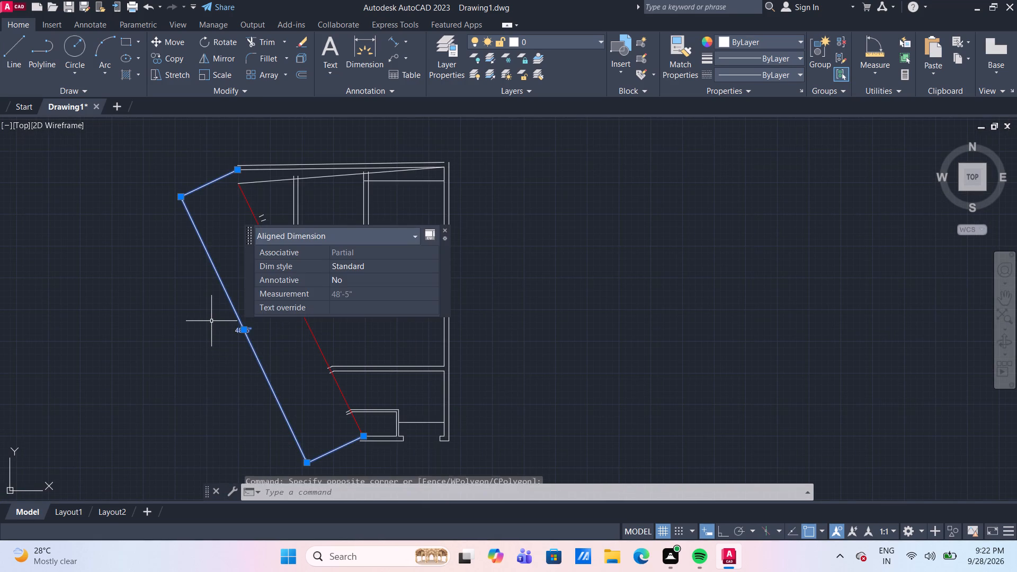
key("Delete")
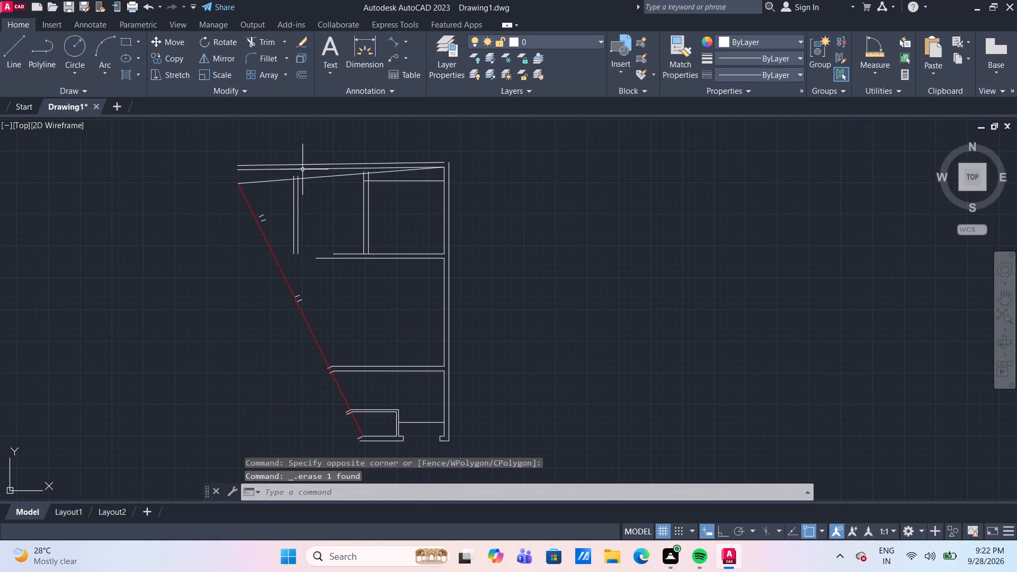
Measure the red sloping line from its lower endpoint to its upper endpoint with a temporary dimension, without placing it.
left_click(368, 51)
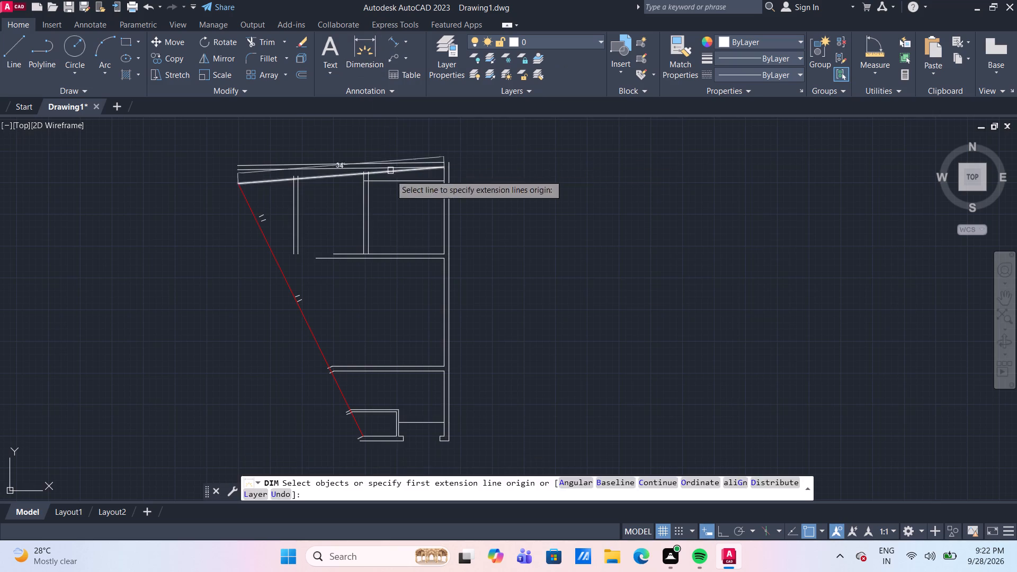
scroll(344, 452, "up", 2)
scroll(392, 412, "up", 3)
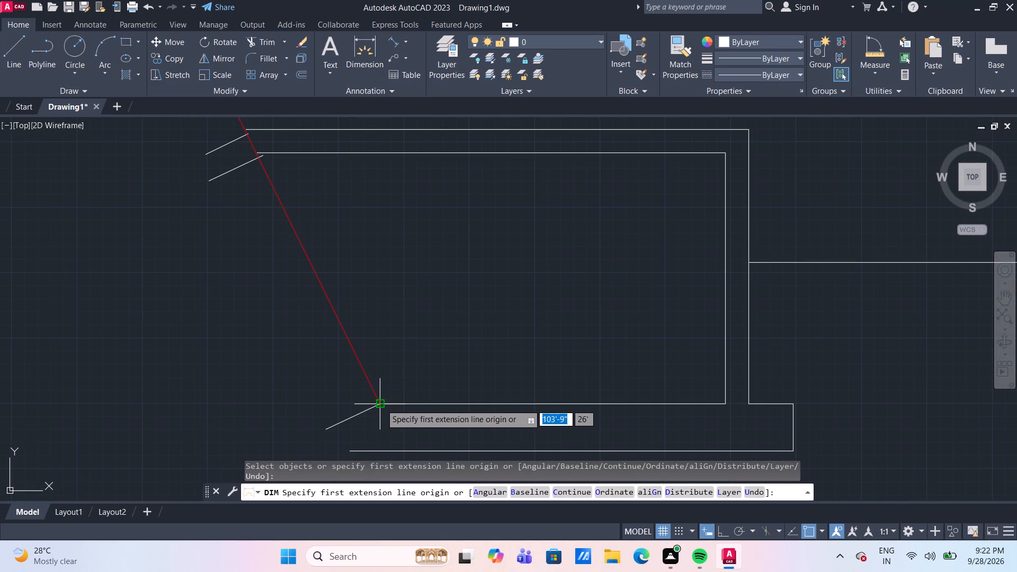
left_click(381, 404)
scroll(243, 289, "down", 4)
middle_click_drag(162, 164, 216, 363)
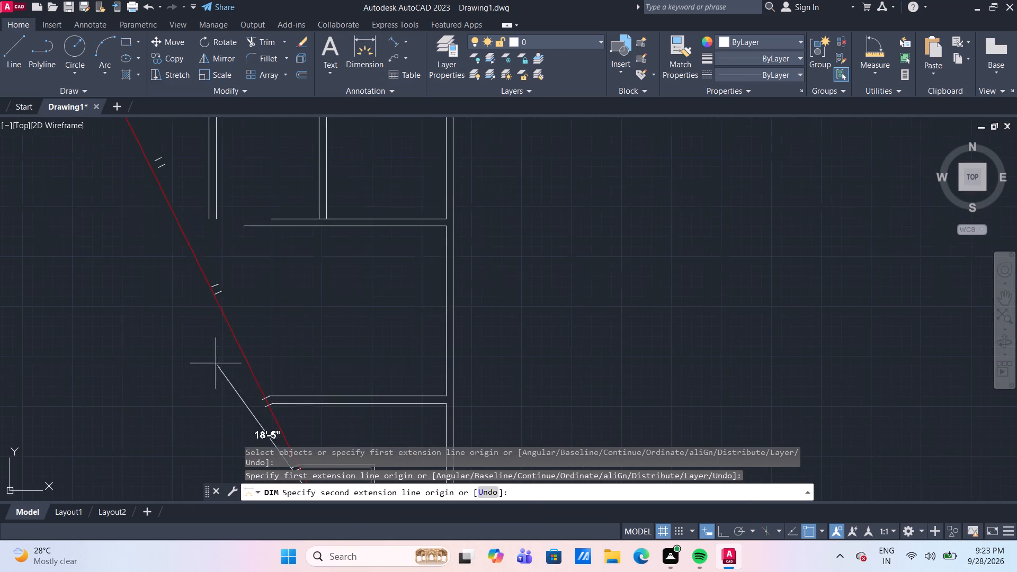
scroll(167, 230, "up", 1)
middle_click_drag(167, 230, 227, 347)
scroll(150, 178, "up", 2)
middle_click_drag(152, 182, 193, 339)
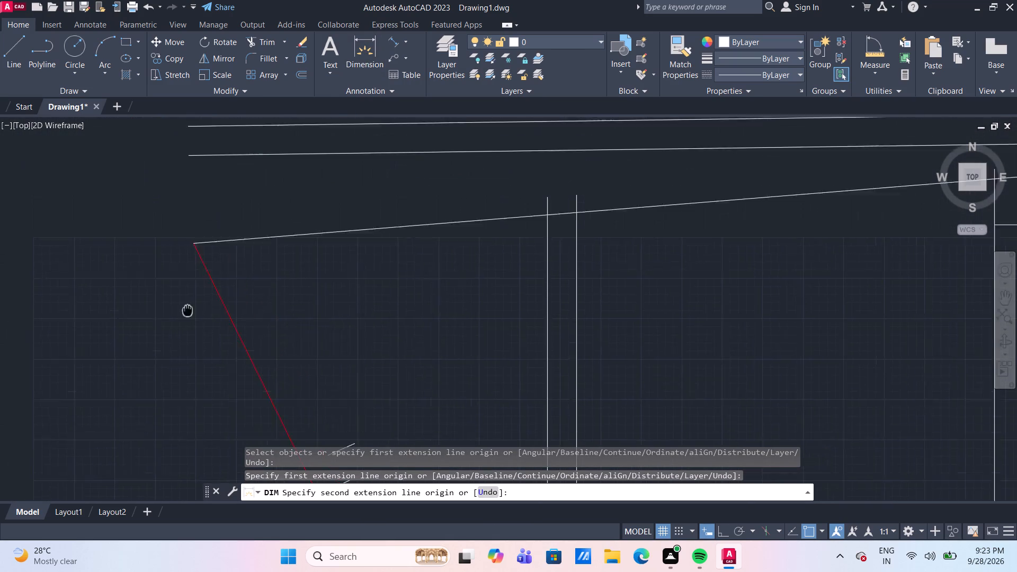
middle_click_drag(193, 339, 194, 343)
scroll(203, 254, "up", 3)
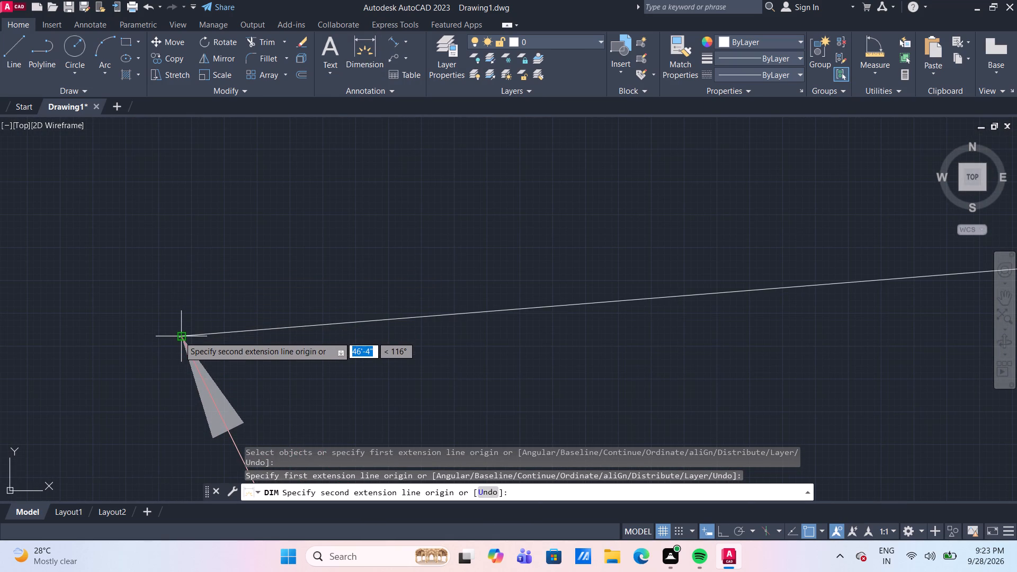
left_click(179, 336)
scroll(119, 368, "down", 2)
middle_click_drag(115, 342, 101, 293)
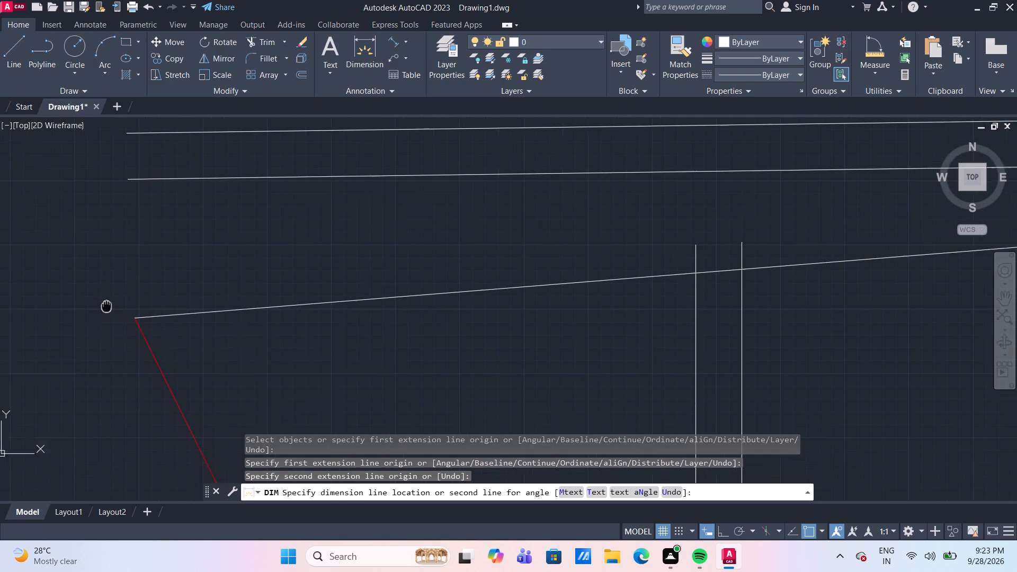
middle_click_drag(101, 293, 99, 288)
key("Escape")
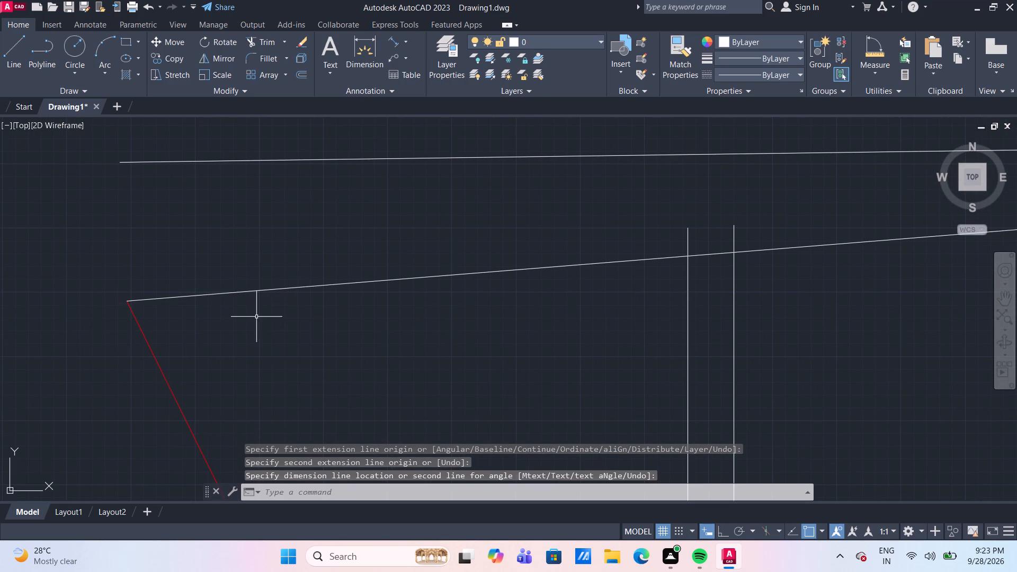
Measure the upper sloping line between its two endpoints with a temporary dimension, without placing it.
scroll(262, 319, "down", 3)
left_click_drag(360, 37, 362, 48)
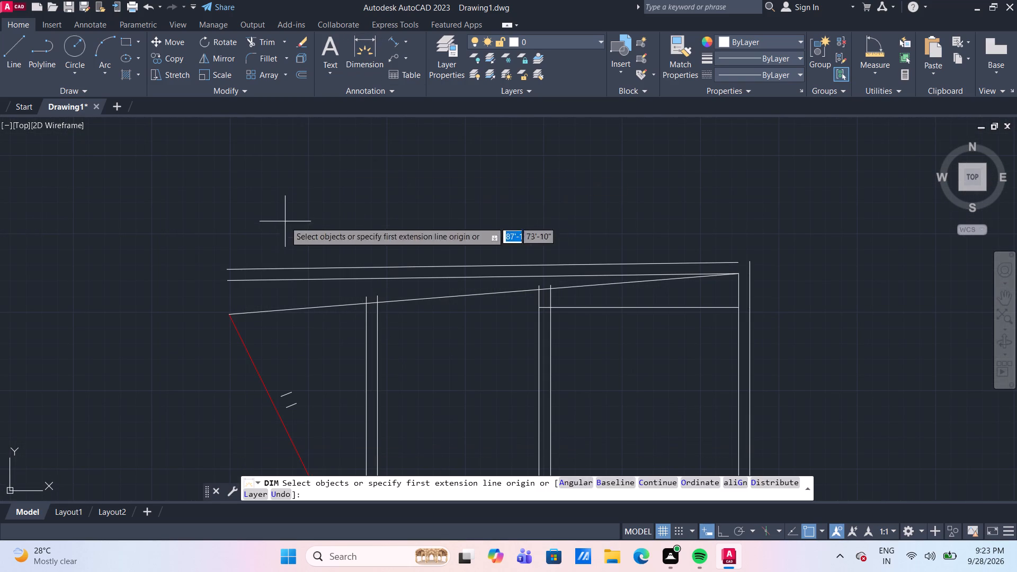
left_click(230, 314)
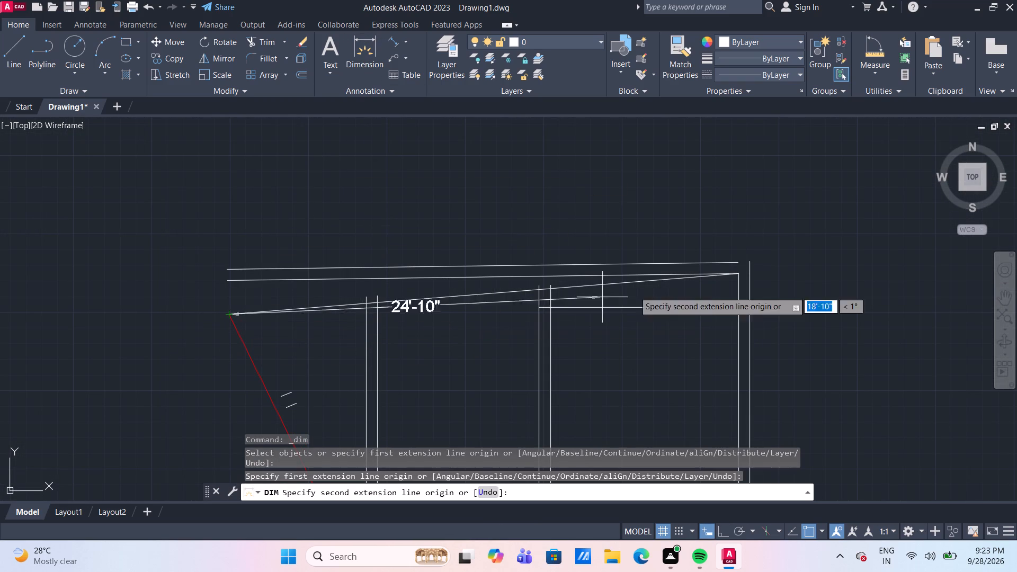
left_click(737, 273)
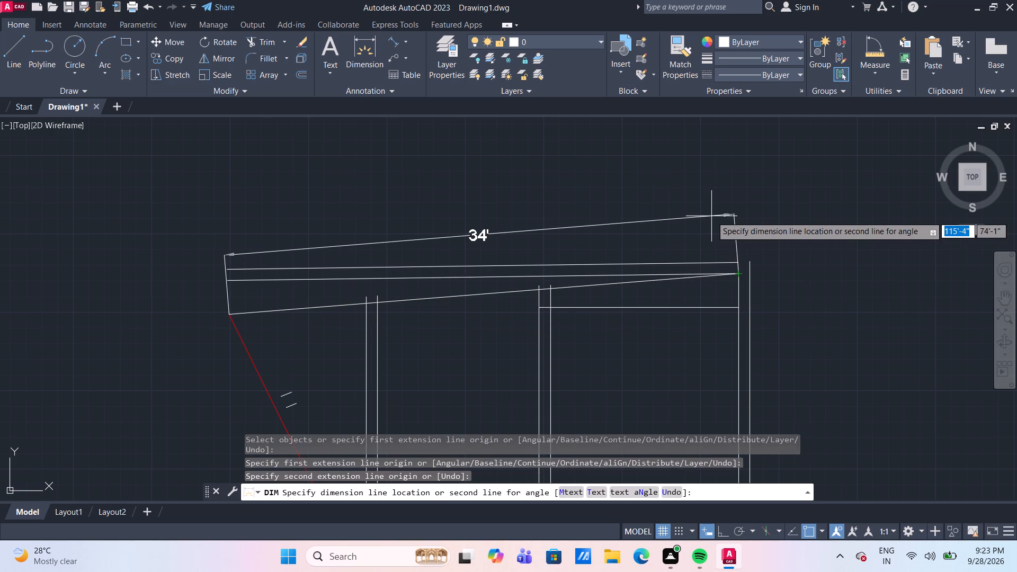
key("Escape")
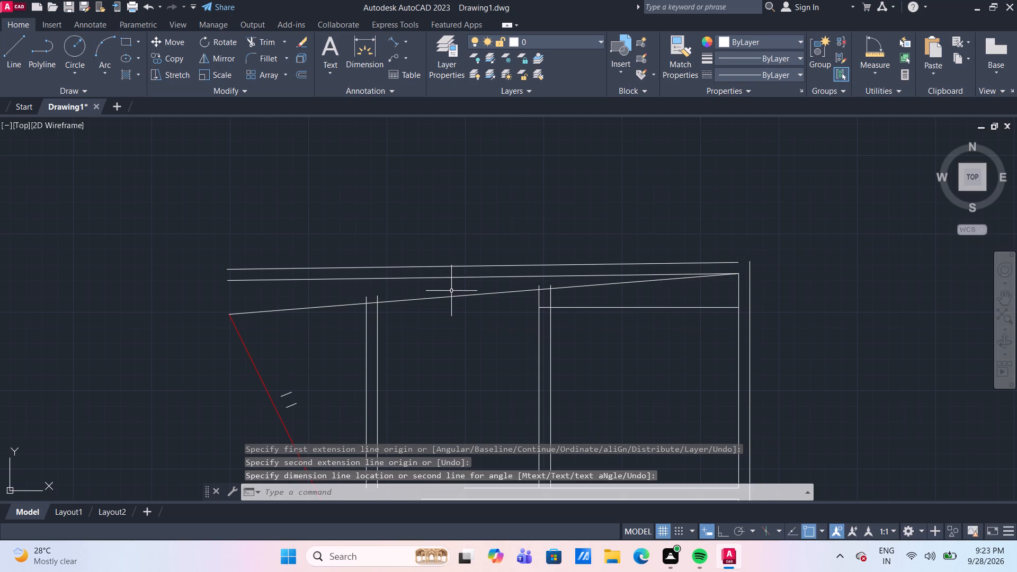
Delete the two old, nearly horizontal top wall lines above the new 34' line.
left_click(451, 286)
left_click(431, 242)
key("Delete")
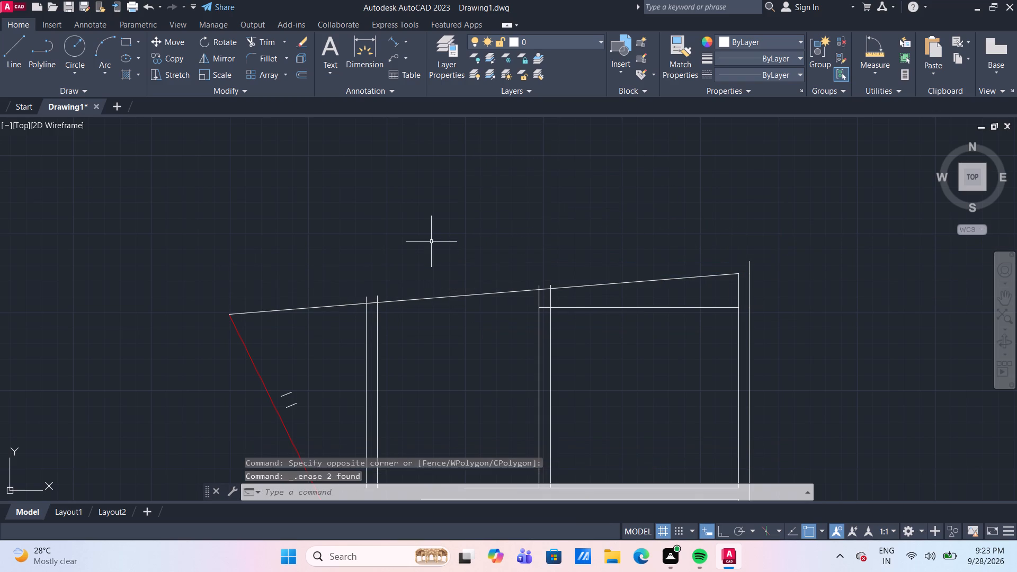
Change the red sloping line's colour to ByLayer.
scroll(431, 242, "down", 2)
middle_click_drag(521, 332, 417, 248)
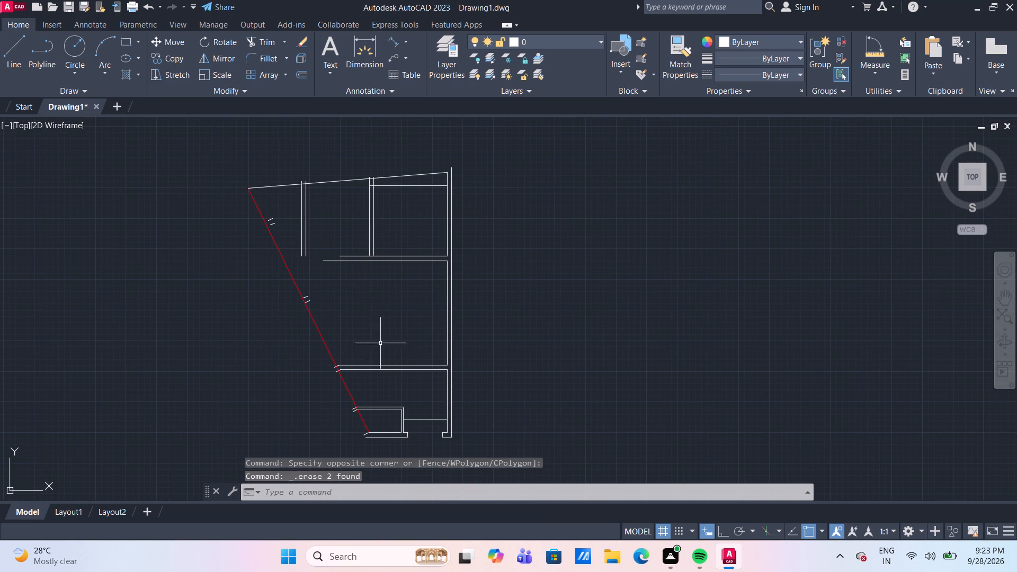
left_click(320, 335)
left_click(457, 266)
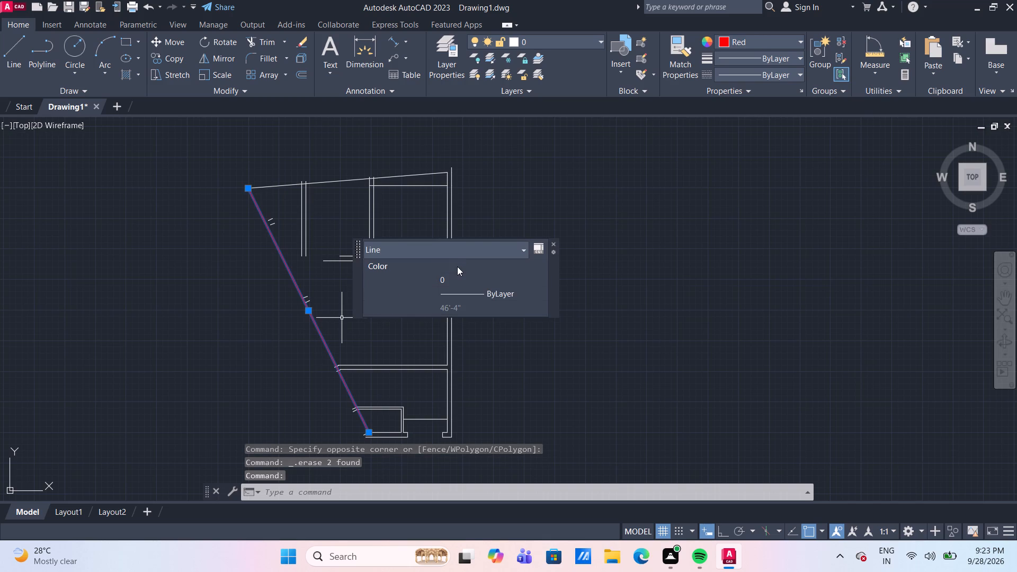
left_click(456, 265)
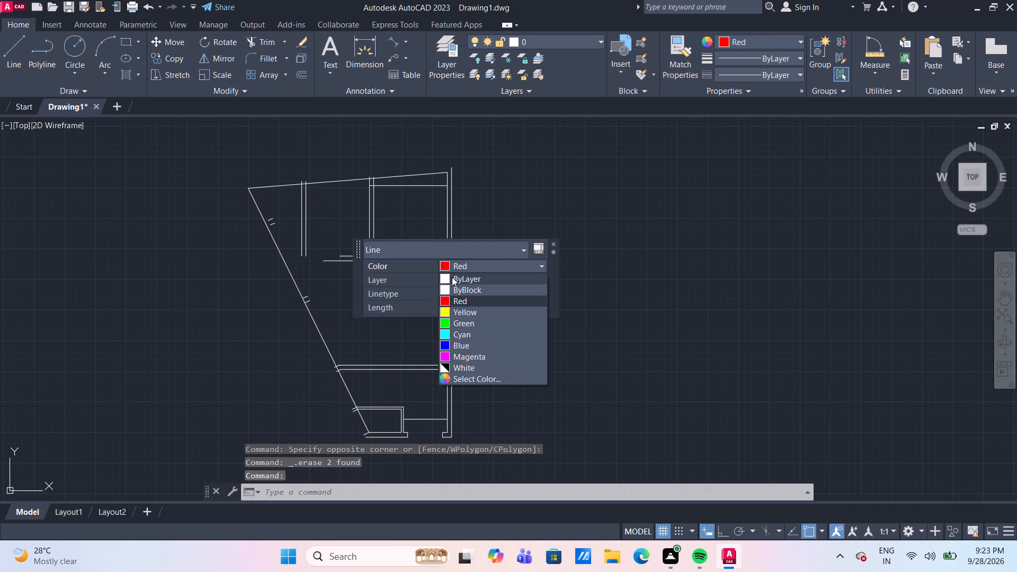
left_click(452, 277)
key("Escape")
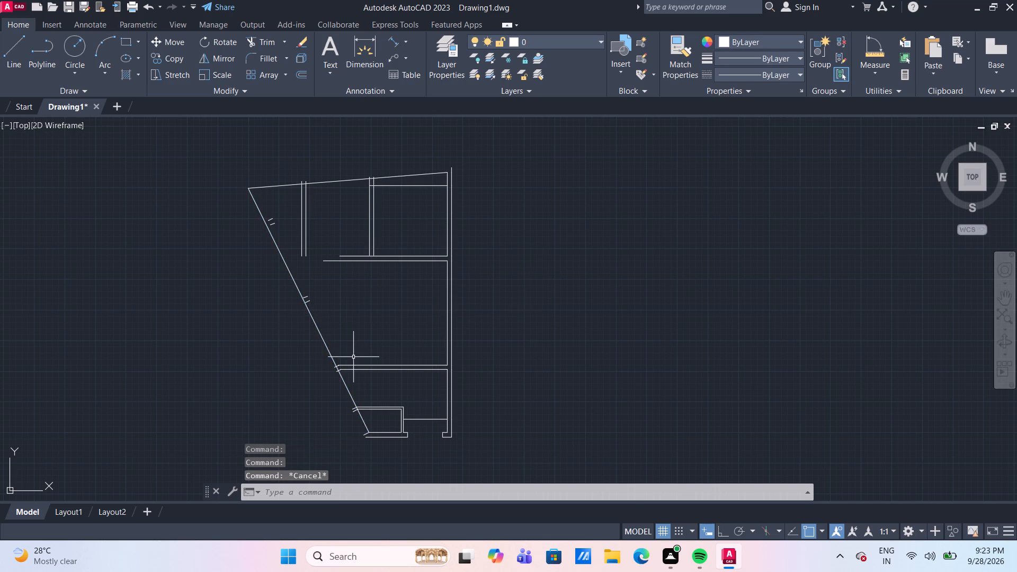
Delete the short slanted line at the sloping wall's lower endpoint.
middle_click_drag(348, 346, 319, 301)
scroll(329, 389, "up", 2)
scroll(398, 349, "up", 2)
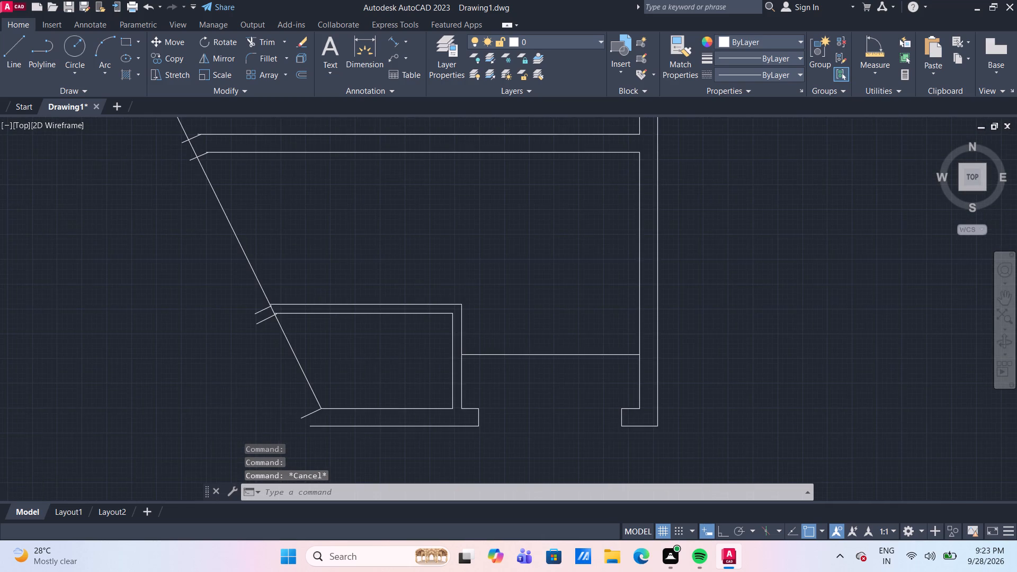
middle_click_drag(351, 392, 331, 343)
left_click(267, 378)
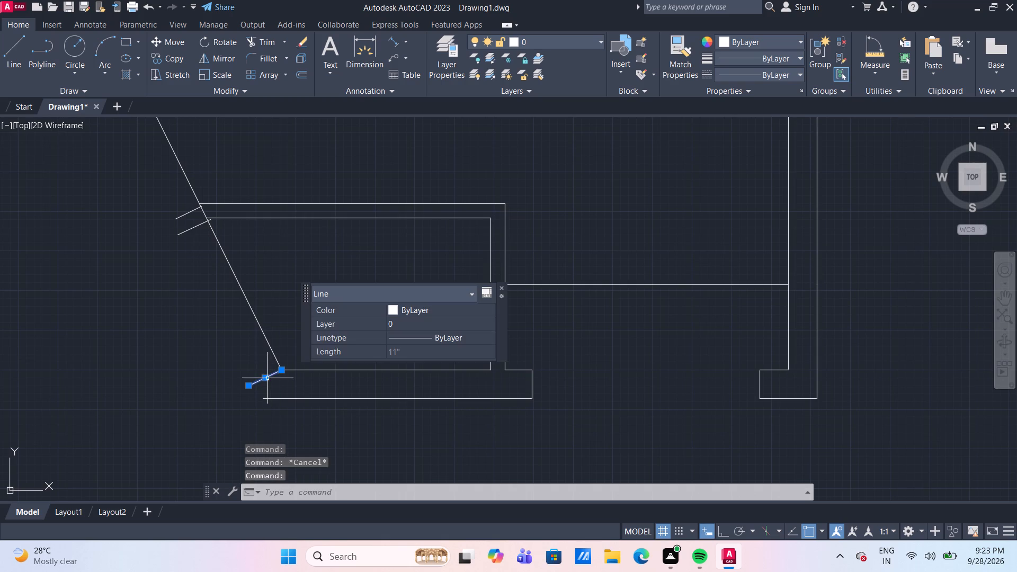
key("Delete")
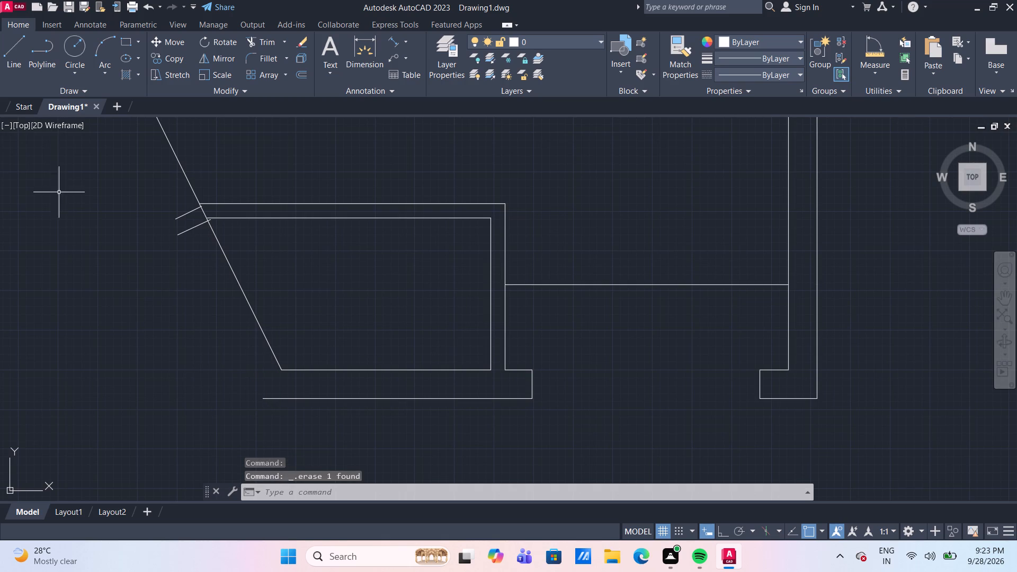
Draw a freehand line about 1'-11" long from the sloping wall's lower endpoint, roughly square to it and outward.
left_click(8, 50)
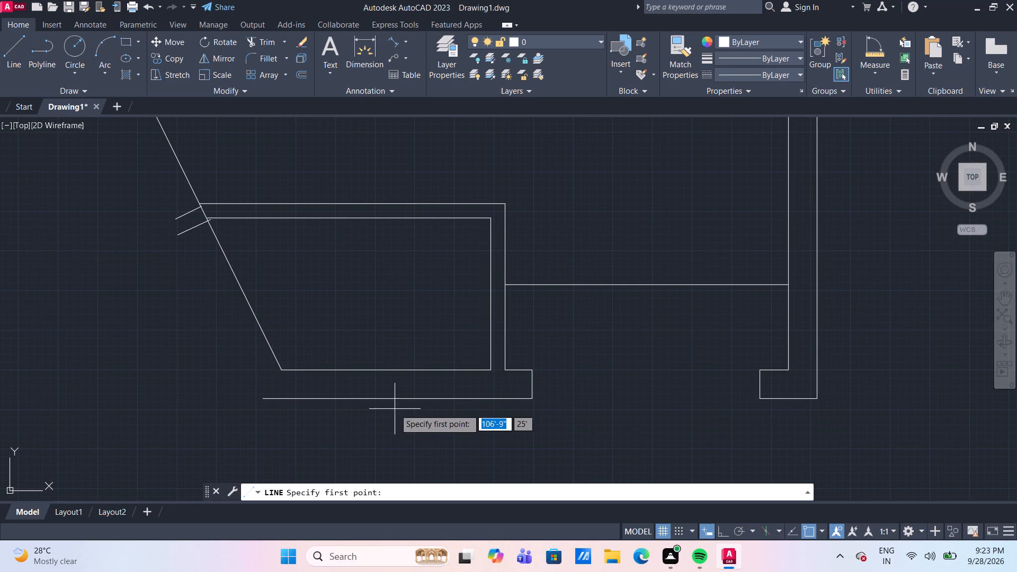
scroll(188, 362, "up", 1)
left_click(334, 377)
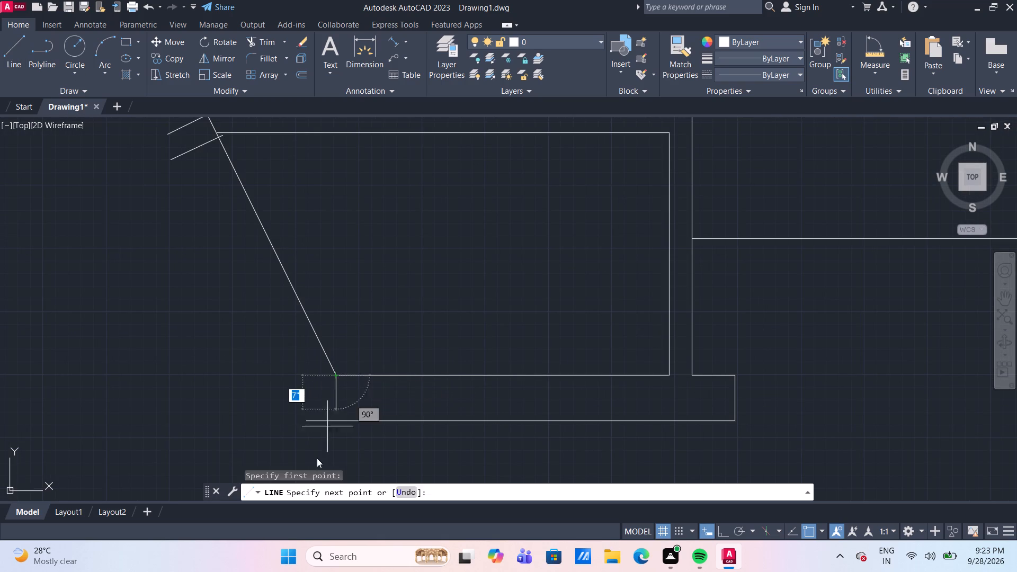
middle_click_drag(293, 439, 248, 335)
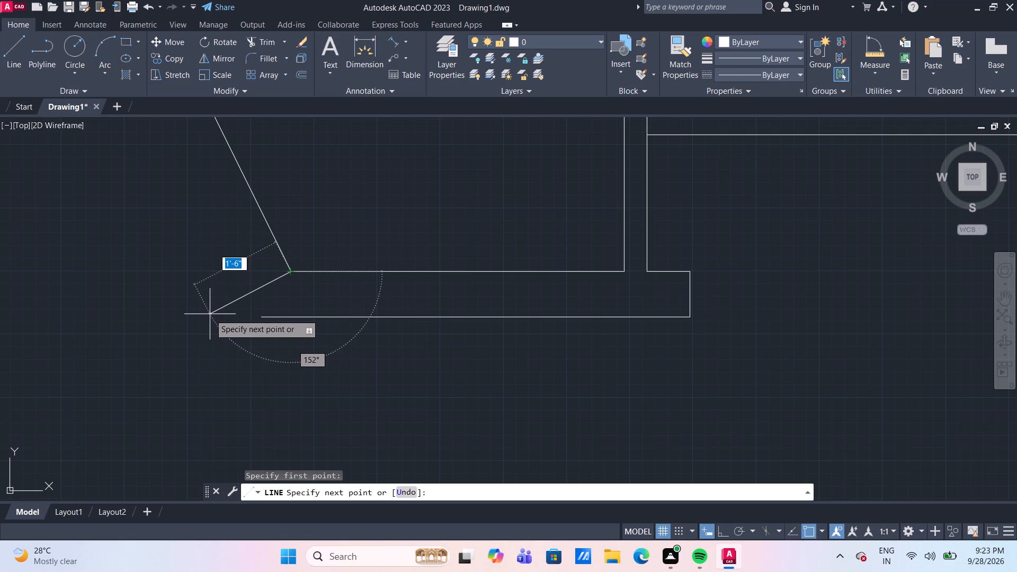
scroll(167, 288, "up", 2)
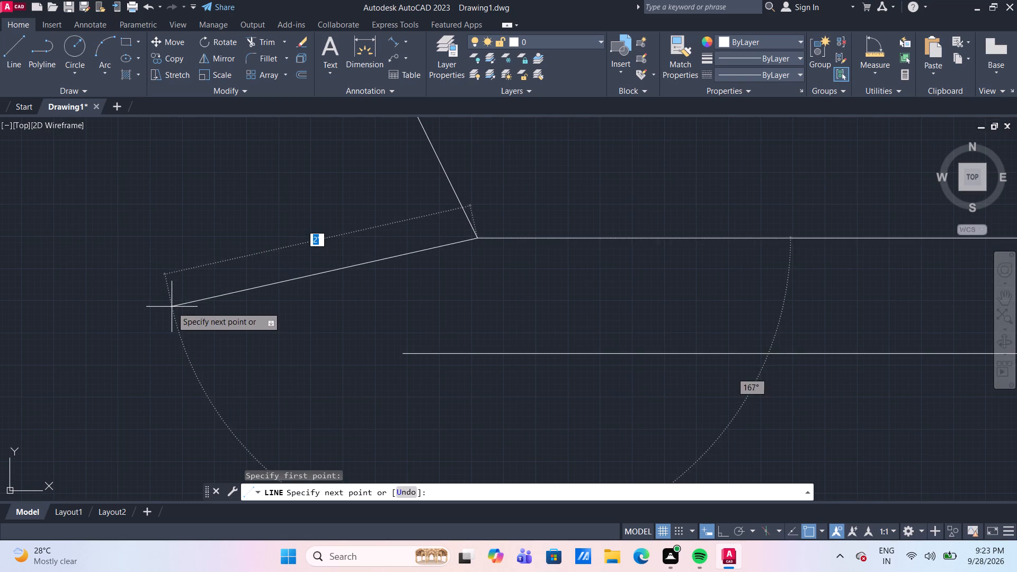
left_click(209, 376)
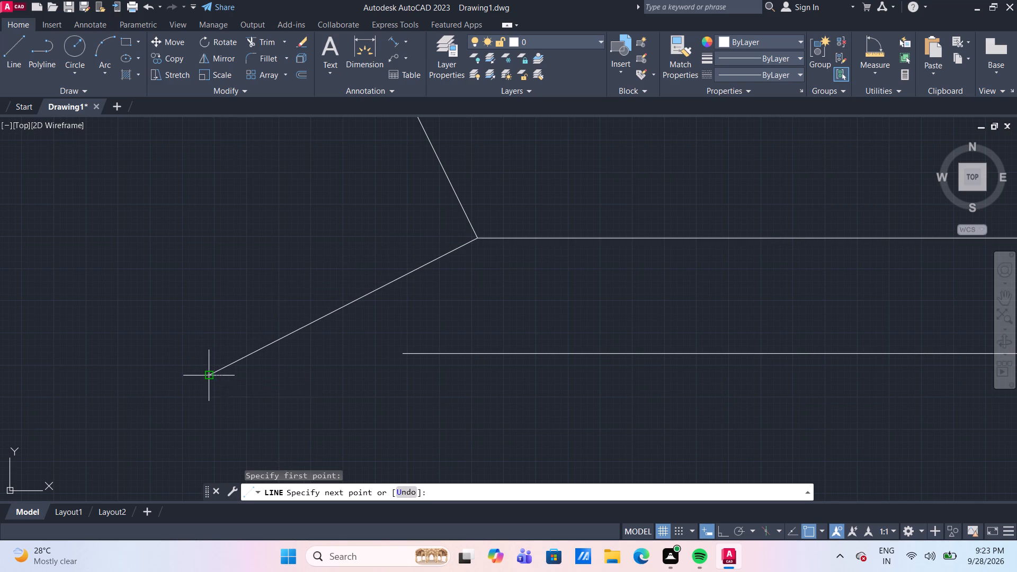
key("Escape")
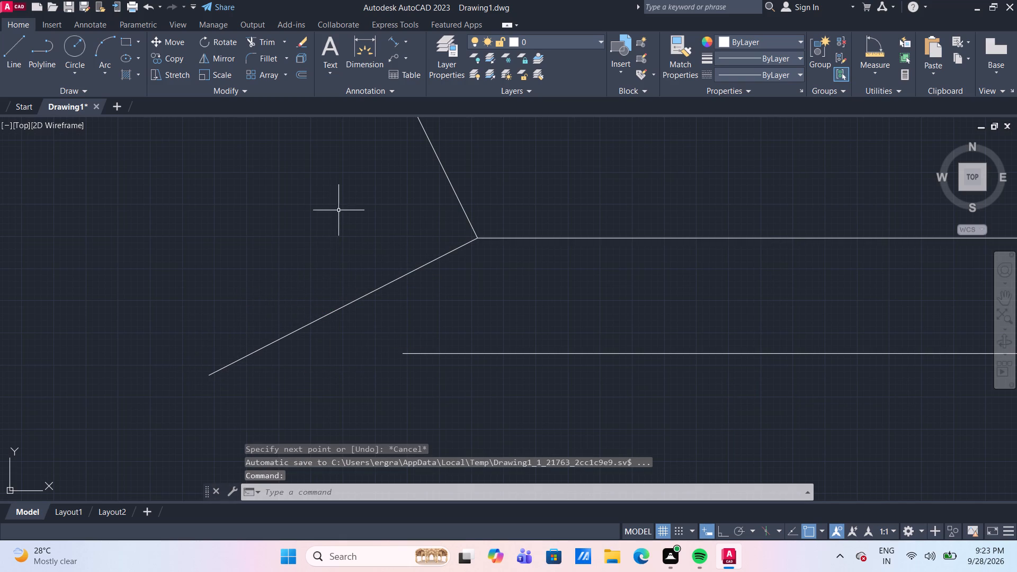
Measure the angle between the new outward line and the sloping wall line.
middle_click_drag(530, 196, 440, 258)
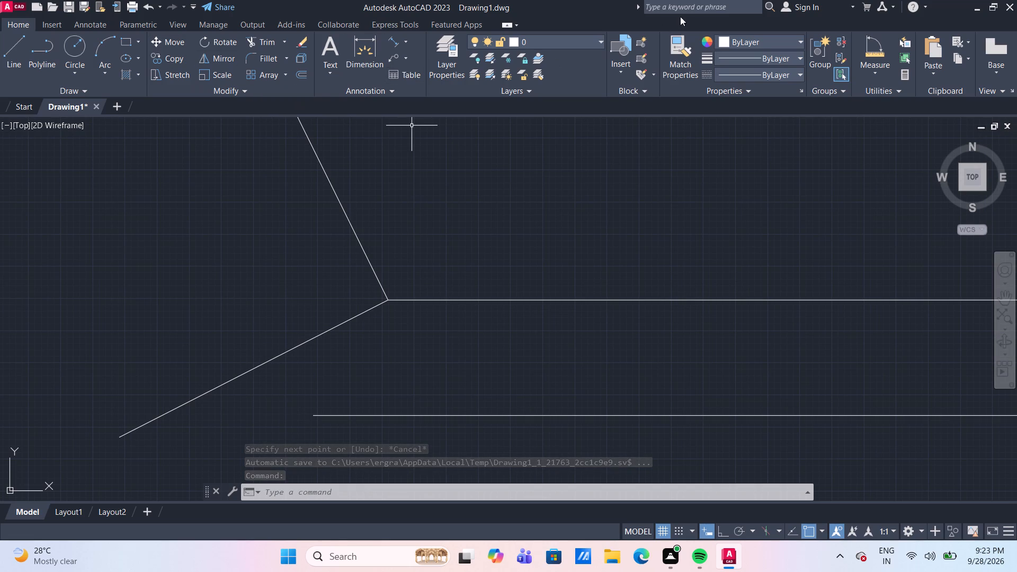
left_click(874, 50)
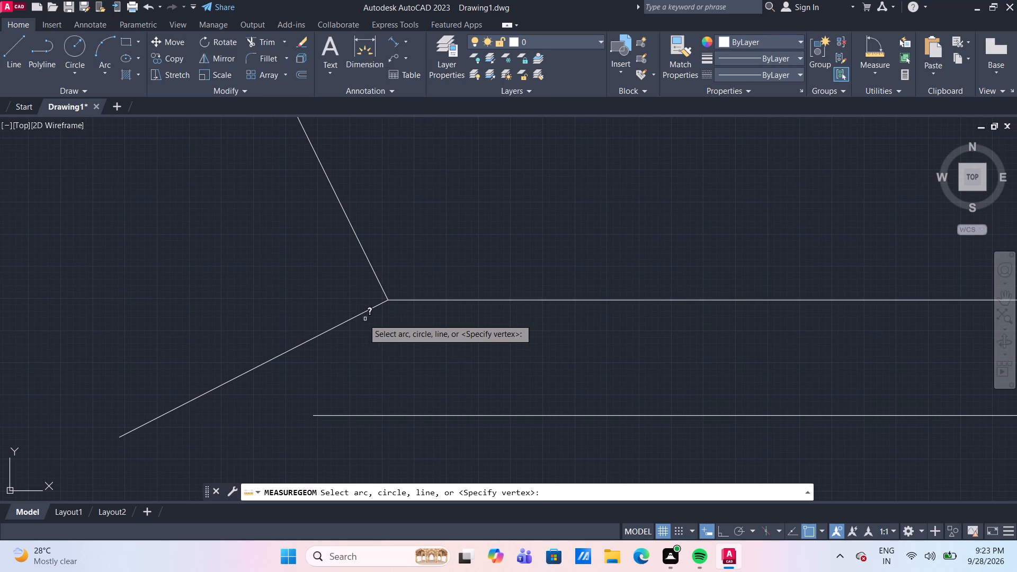
left_click(359, 317)
left_click(362, 246)
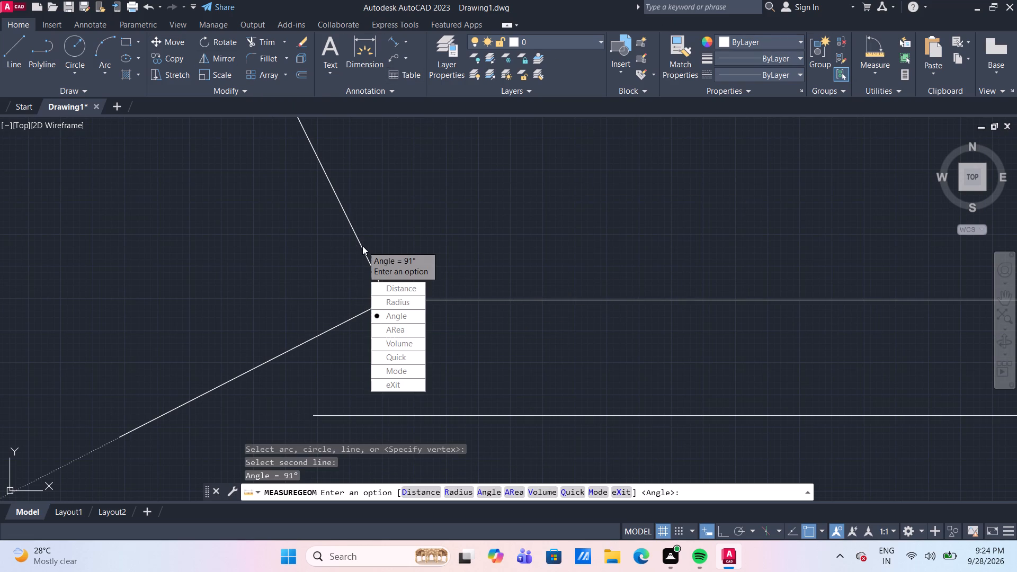
key("Escape")
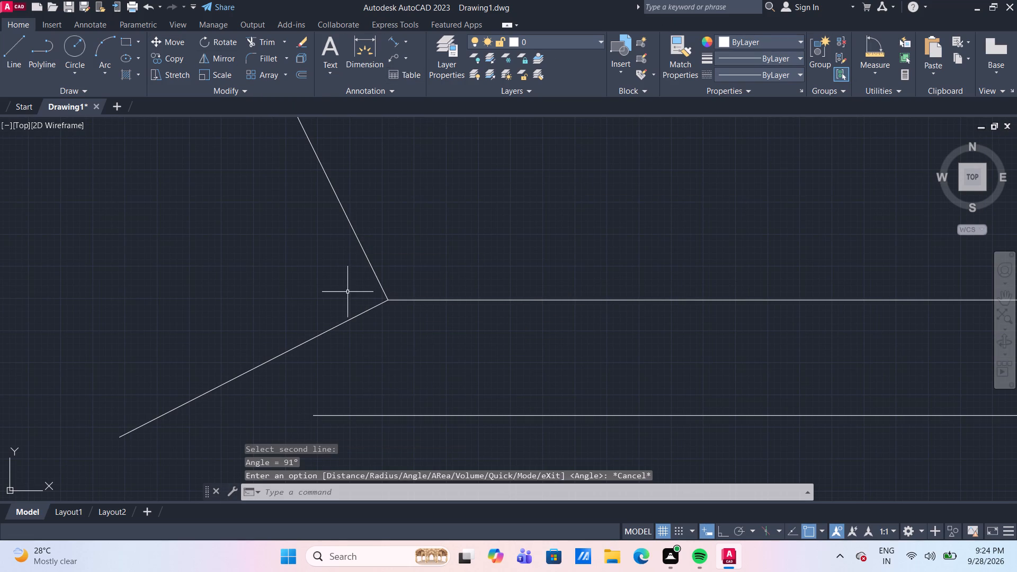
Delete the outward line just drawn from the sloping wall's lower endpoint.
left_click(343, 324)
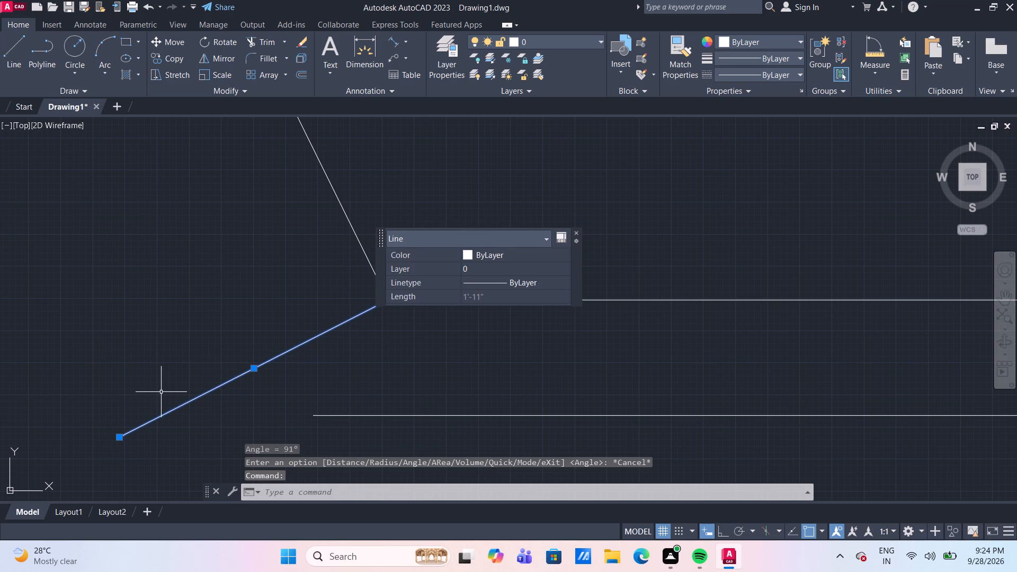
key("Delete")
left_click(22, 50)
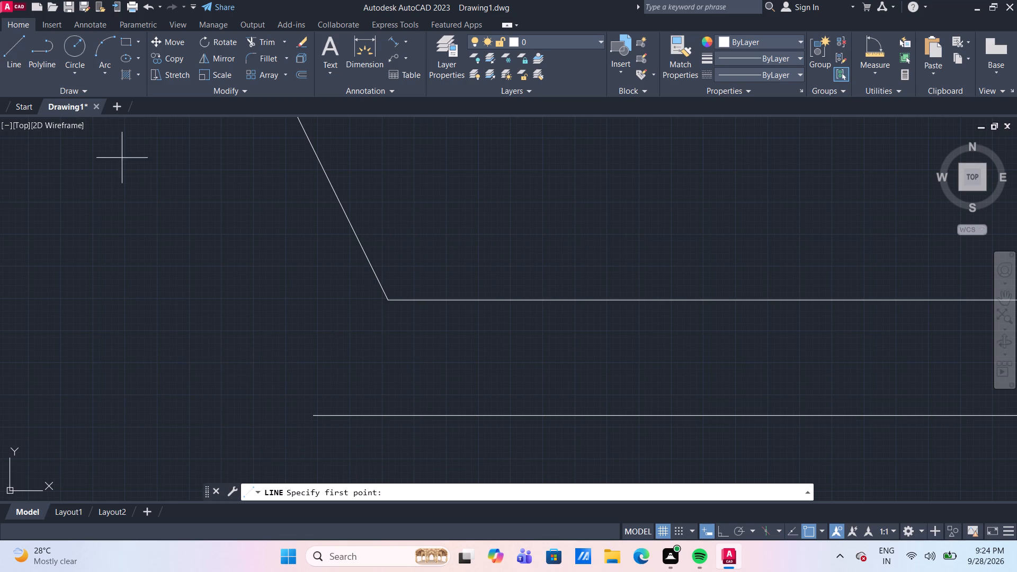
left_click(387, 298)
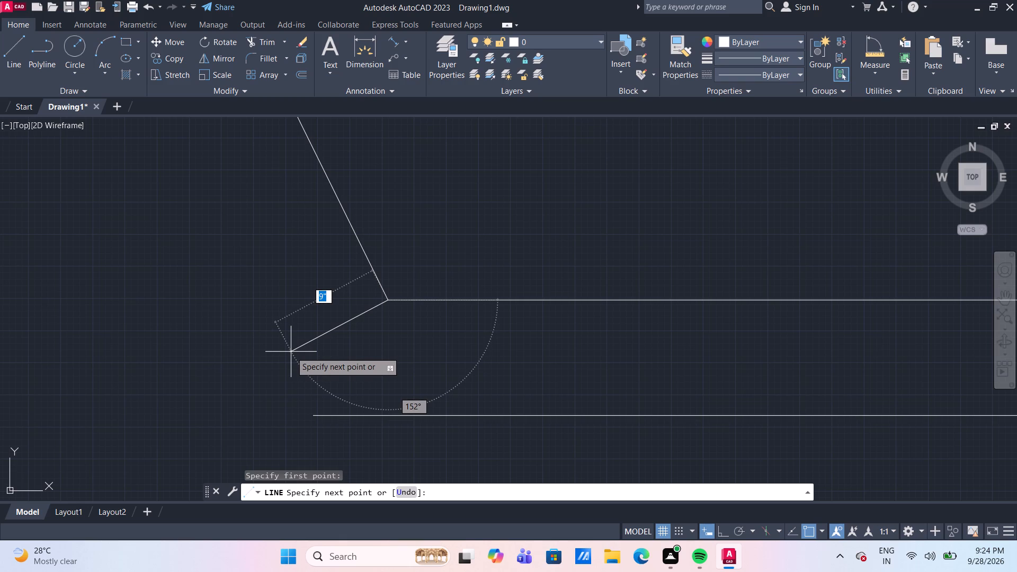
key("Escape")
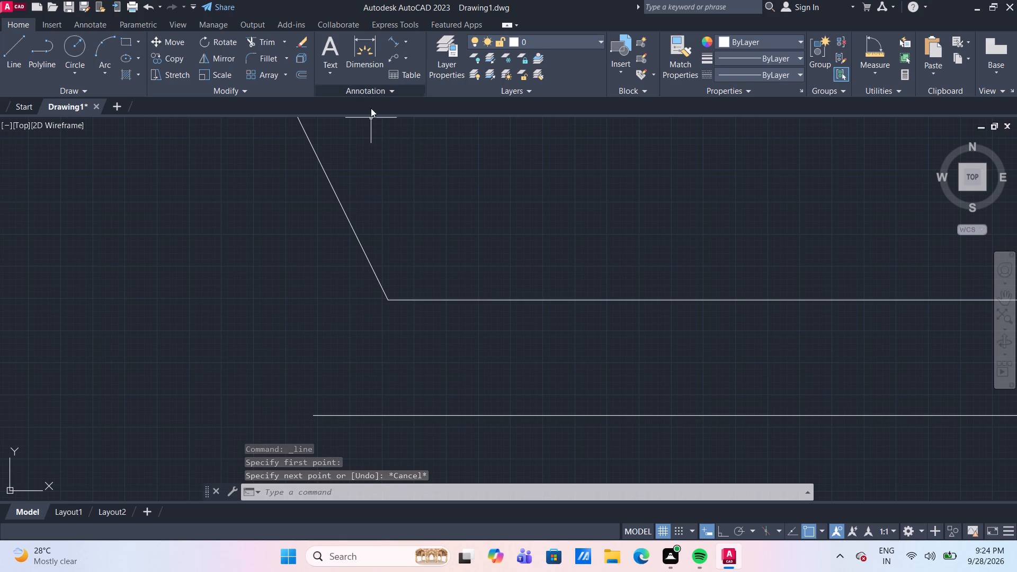
Draw a small construction circle centred on the sloping wall's lower endpoint, its edge staying above the bottom wall line.
left_click(75, 55)
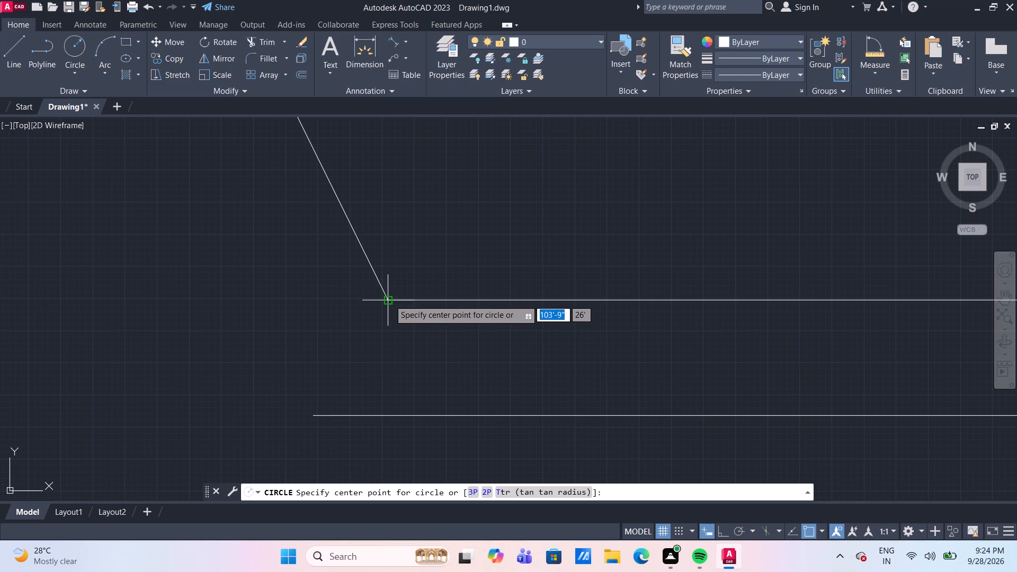
left_click(389, 300)
left_click(477, 336)
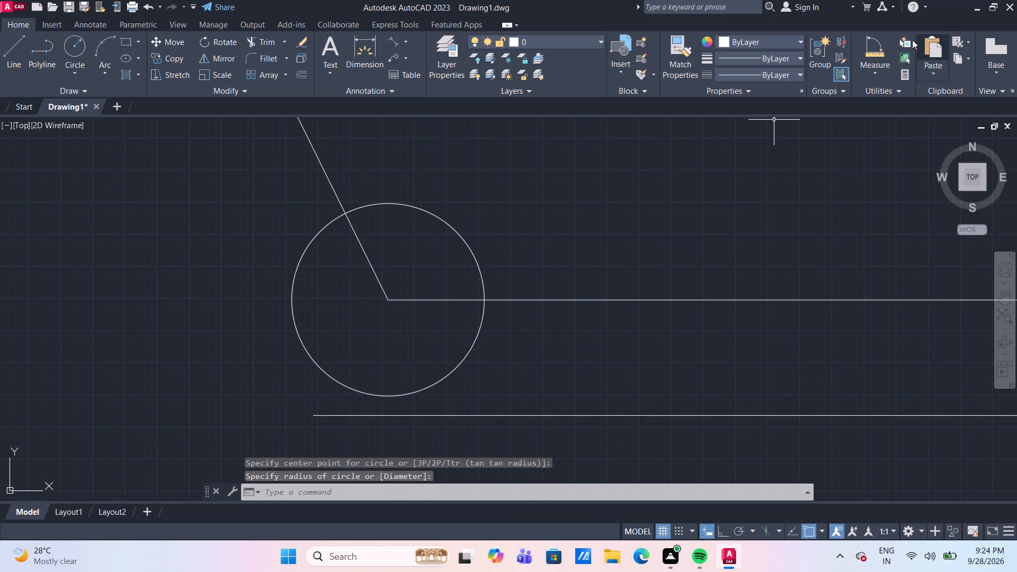
Measure the angle between the sloping wall line and the horizontal wall line at the circle's centre.
left_click(878, 50)
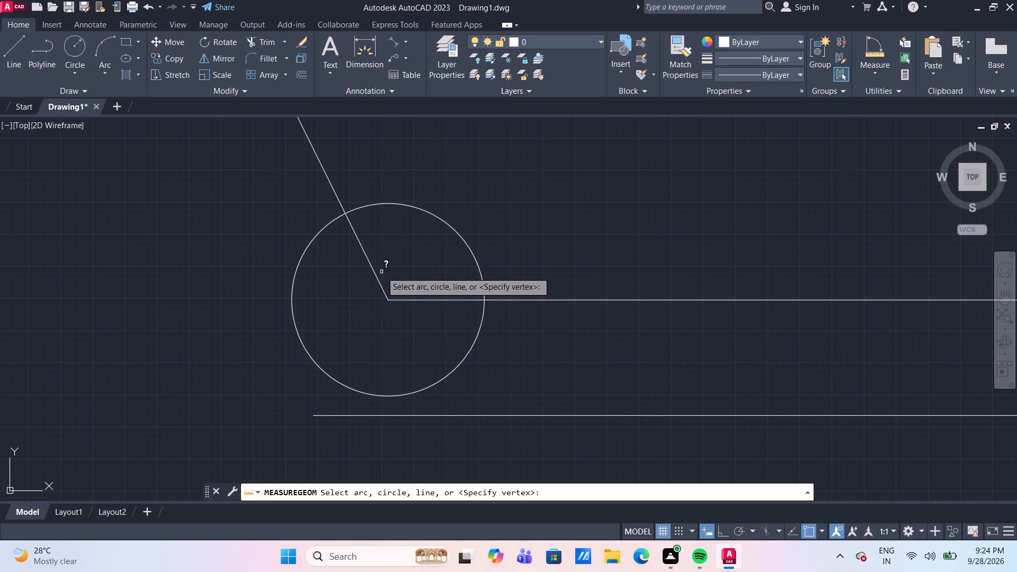
left_click(374, 272)
left_click(423, 298)
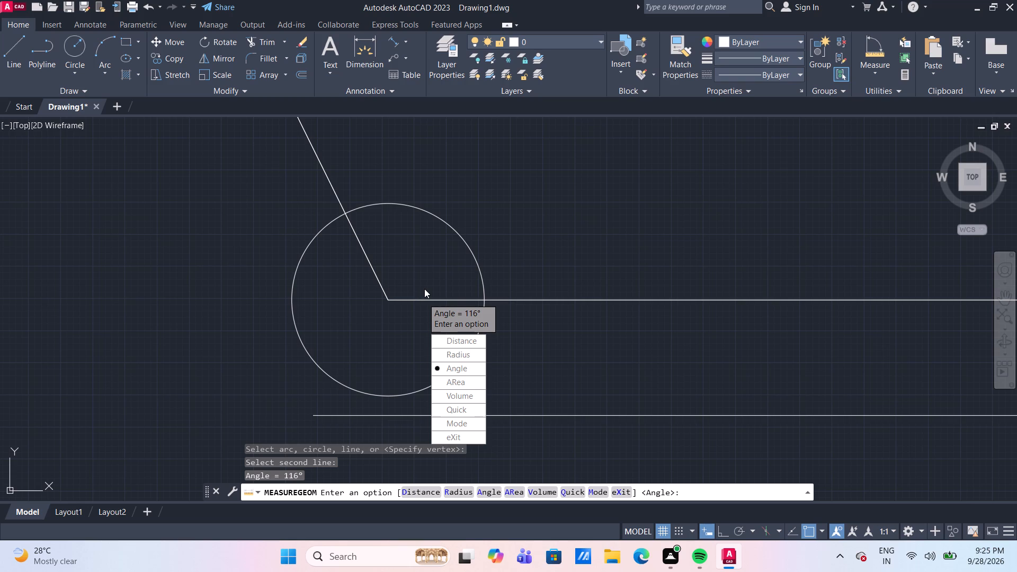
key("Escape")
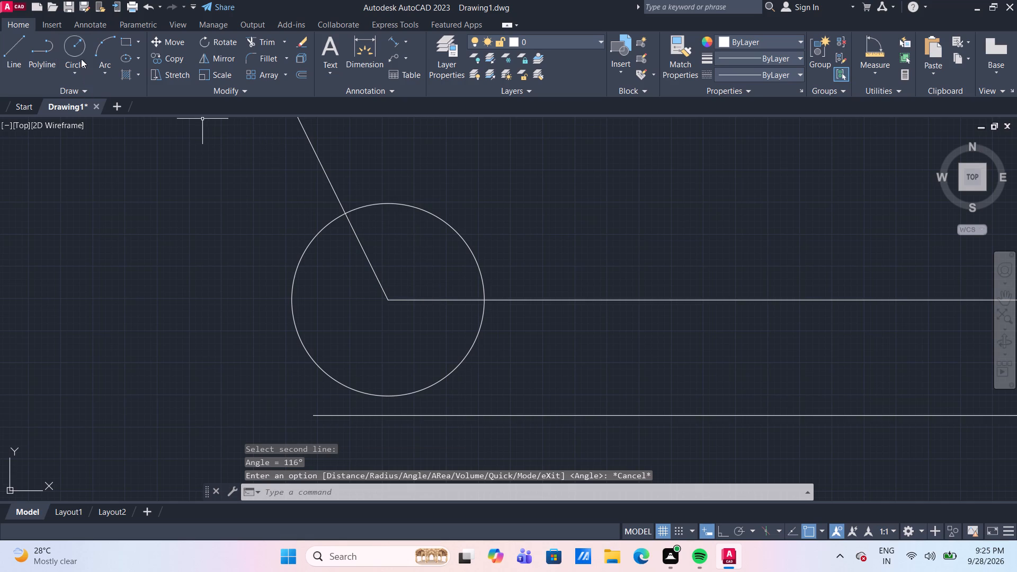
Draw a line about 10" long outward from the circle's centre, perpendicular to the sloping wall line.
left_click(8, 54)
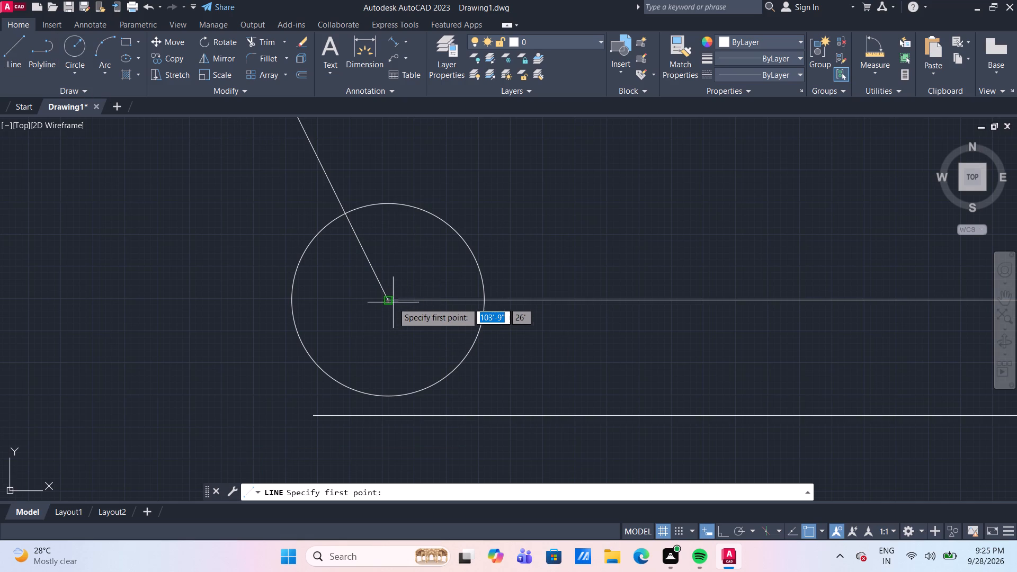
left_click_drag(389, 299, 380, 314)
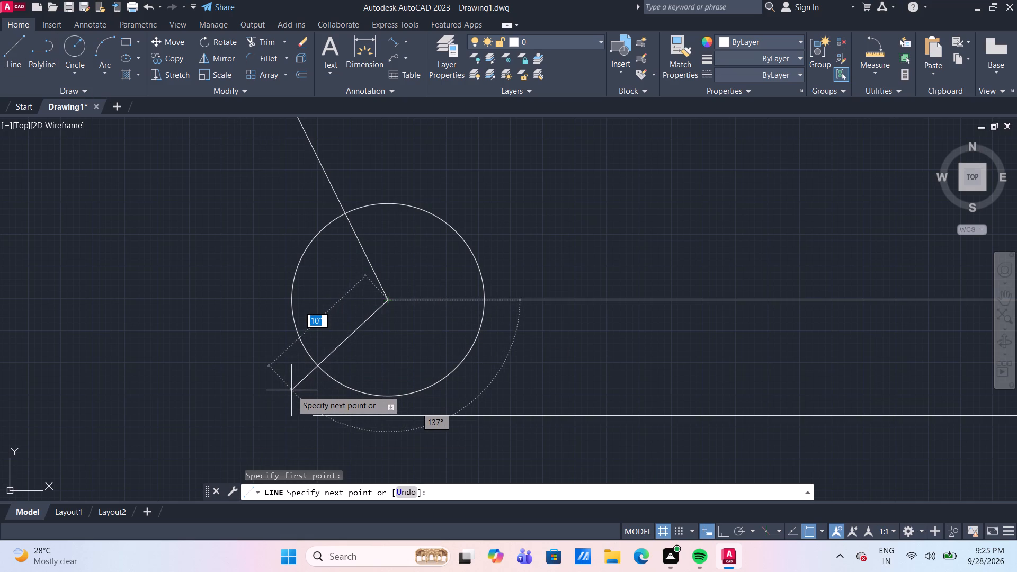
left_click(270, 363)
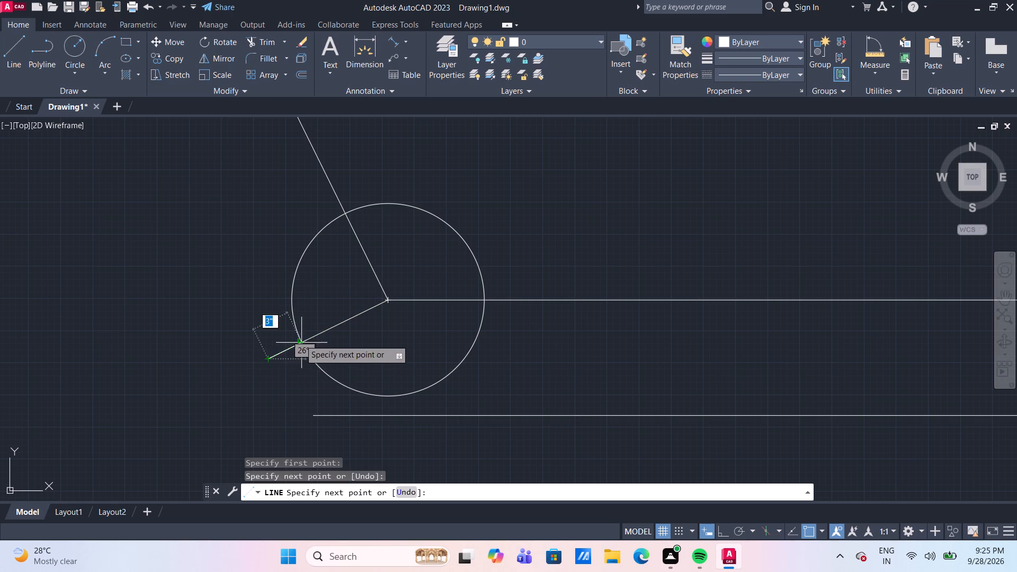
key("Escape")
Measure the angle between the sloping wall line and the new perpendicular line.
scroll(381, 334, "down", 2)
scroll(395, 302, "up", 2)
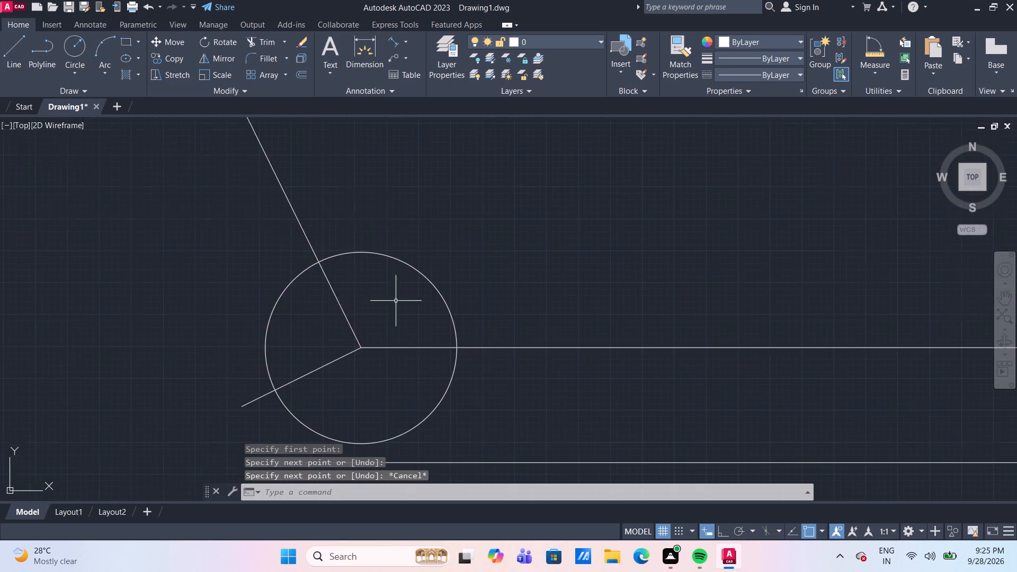
scroll(396, 300, "up", 1)
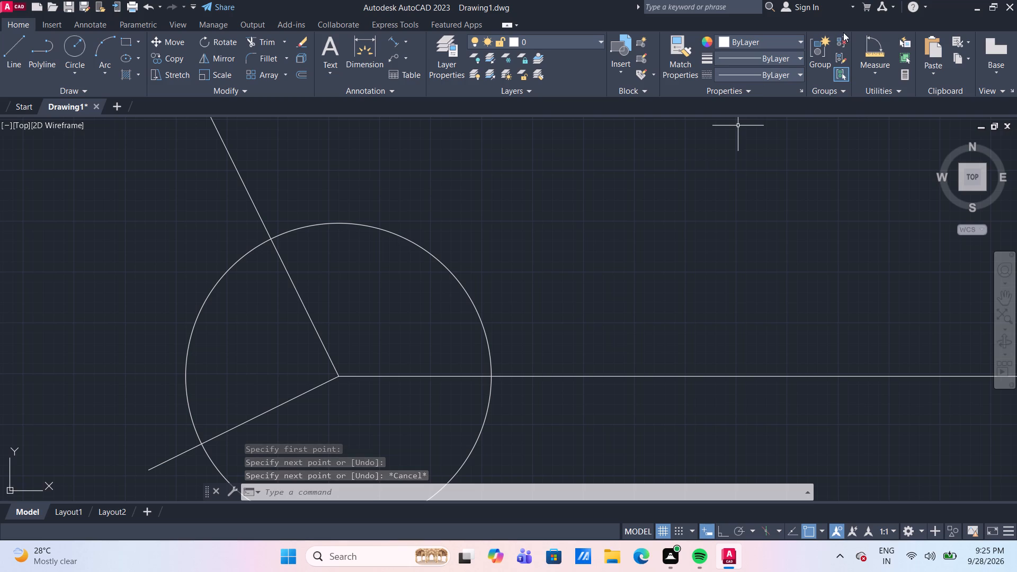
left_click(870, 47)
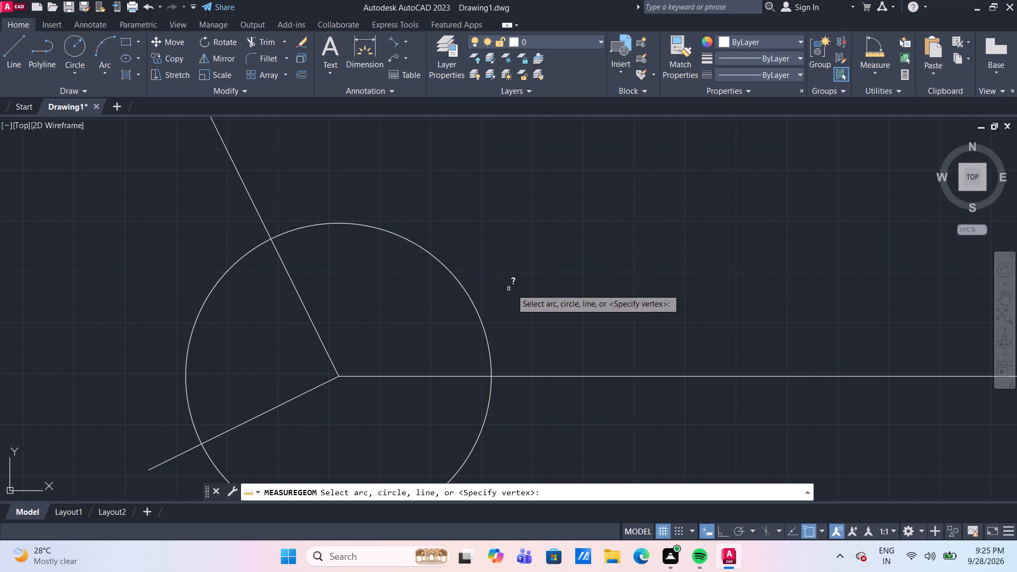
left_click(328, 356)
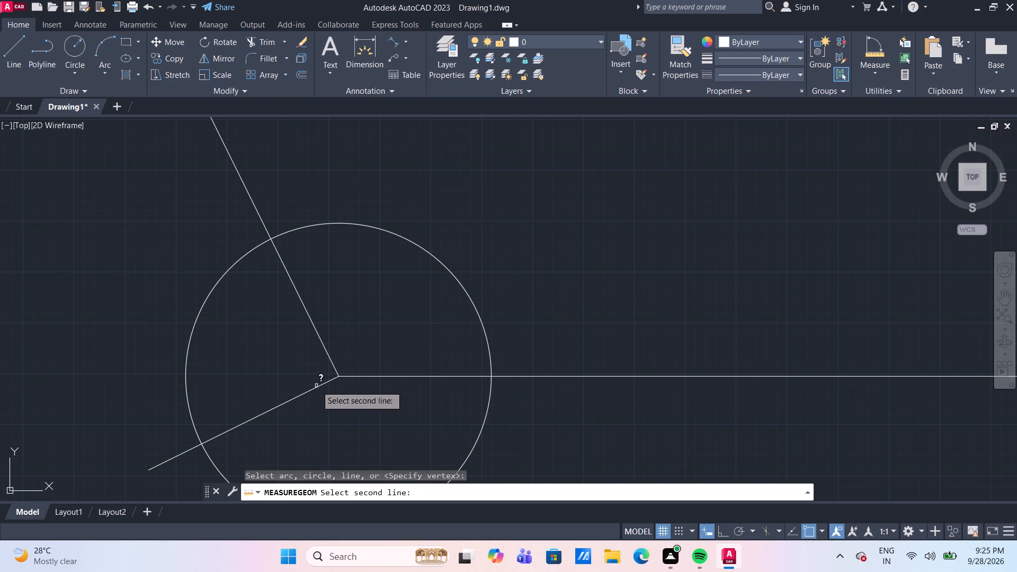
left_click(318, 388)
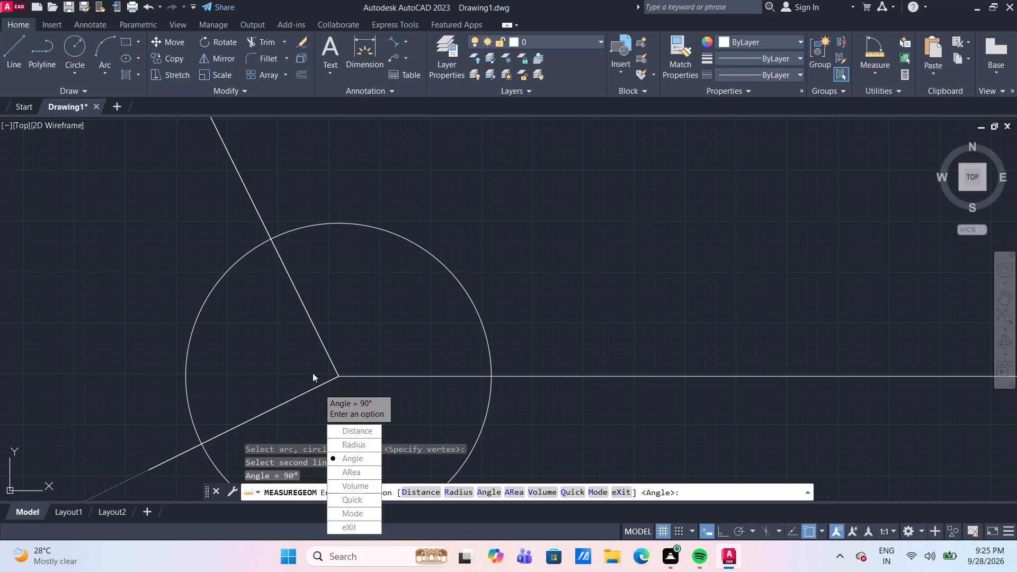
key("Escape")
Delete the two short slanted lines where the small lower room's top wall meets the sloping wall.
scroll(367, 353, "down", 2)
scroll(439, 265, "down", 3)
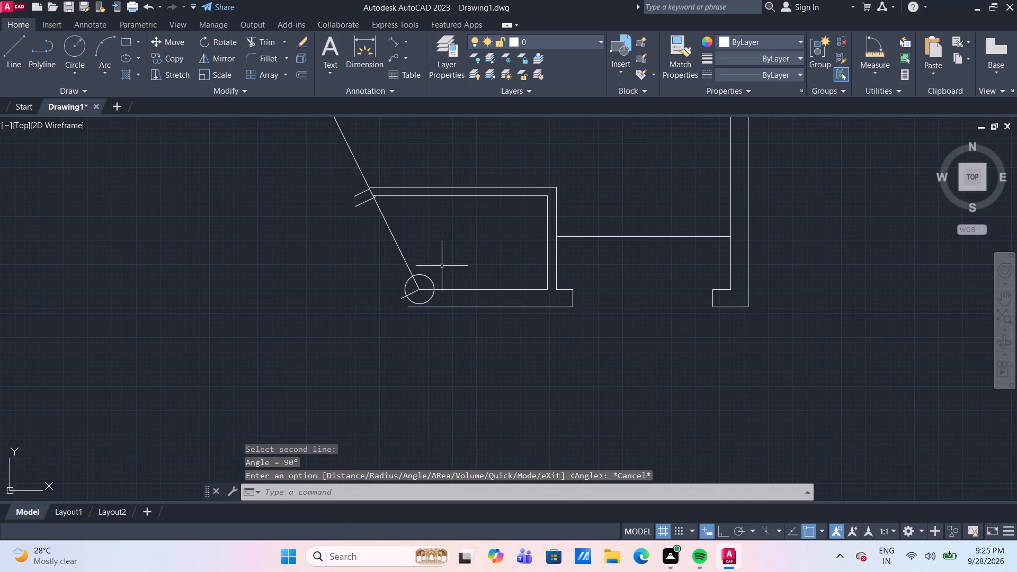
middle_click_drag(448, 239, 451, 244)
scroll(374, 234, "up", 2)
middle_click_drag(375, 234, 378, 332)
scroll(378, 332, "down", 1)
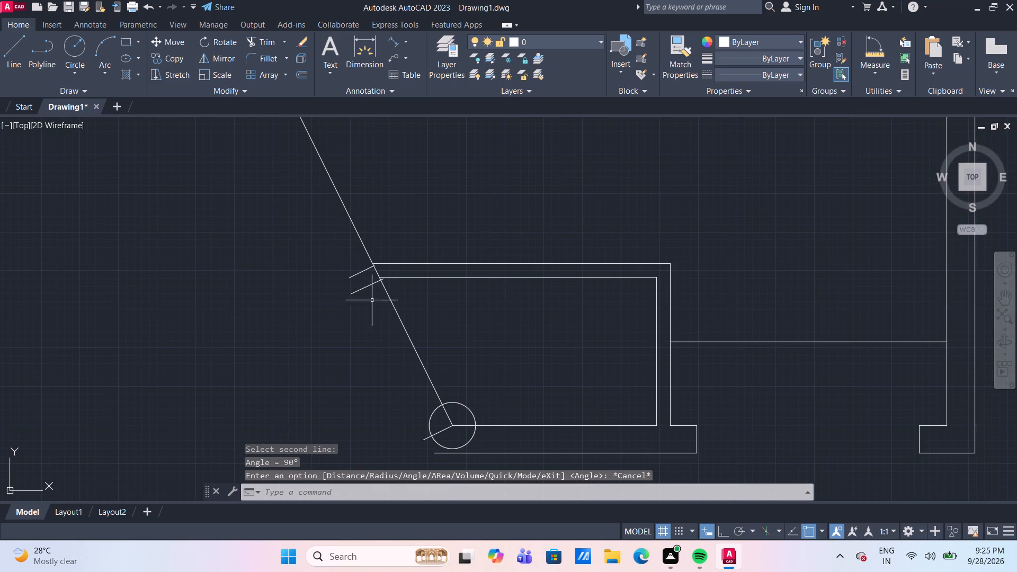
left_click_drag(376, 294, 361, 287)
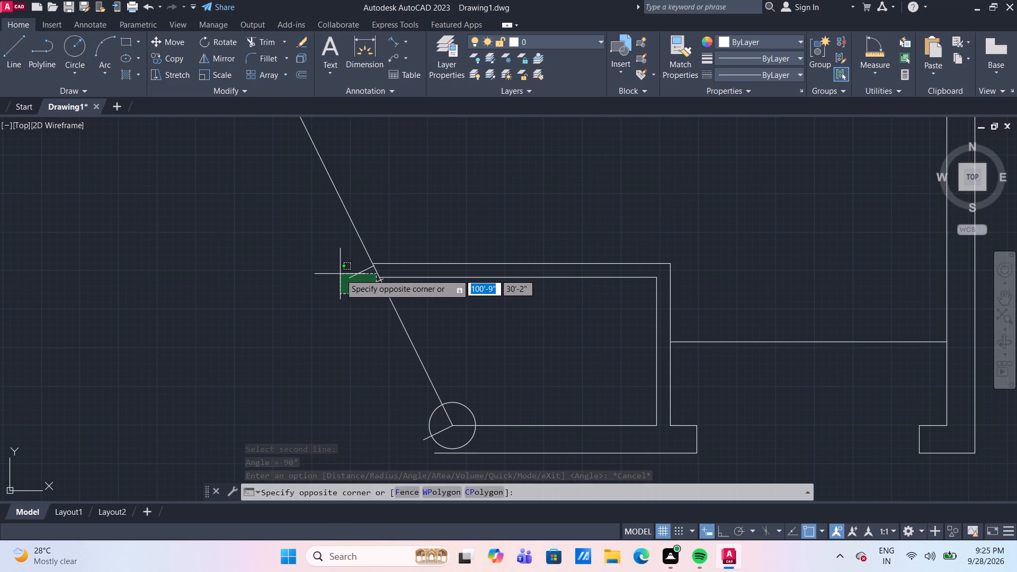
left_click(340, 274)
key("Delete")
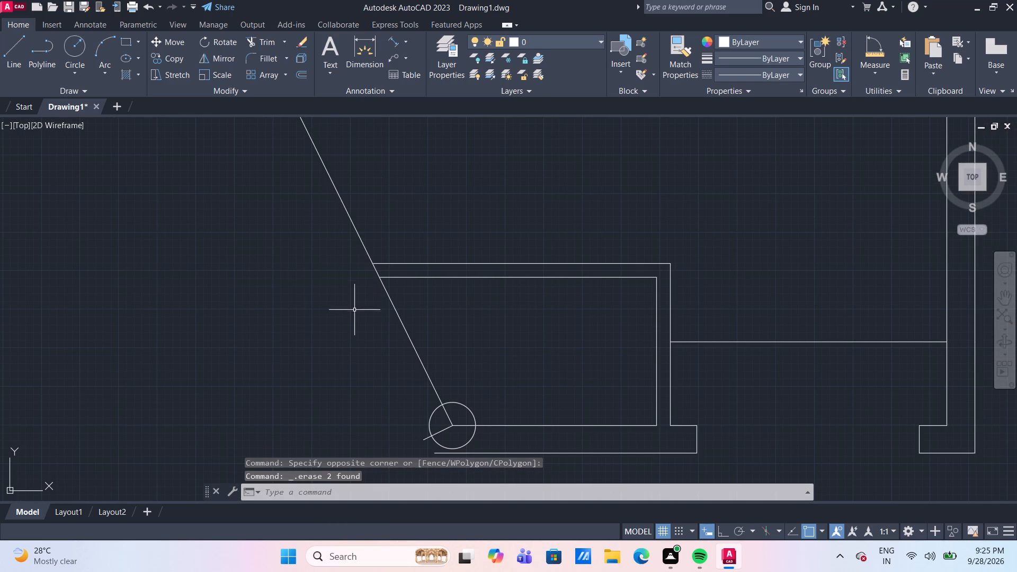
Offset the short perpendicular line 4'4.5" up along the sloping wall from its lower endpoint.
key("o")
key("Return")
key("Return")
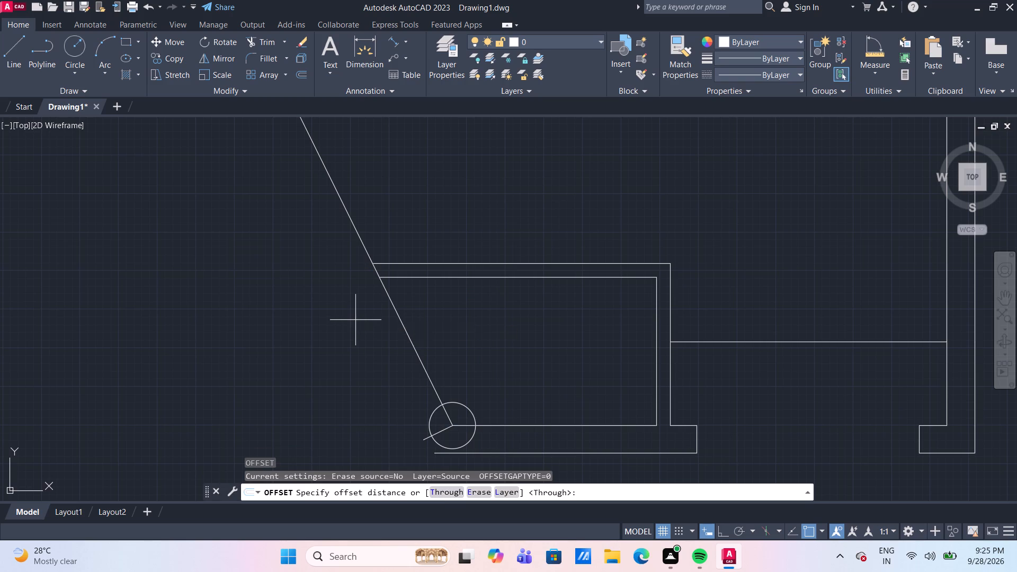
left_click(443, 432)
type("4'")
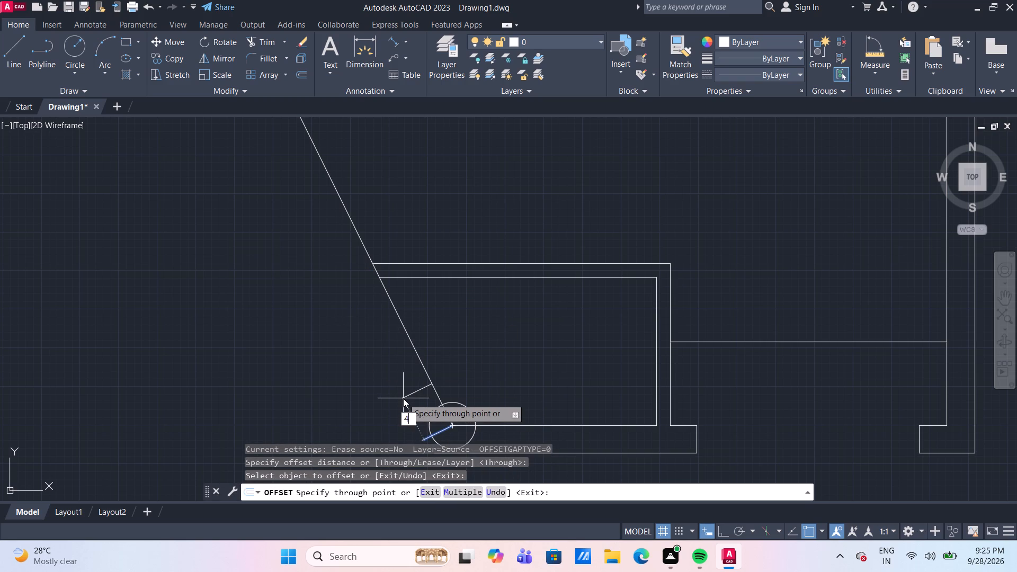
key("4")
type(".5")
key("shift+quotedbl")
key("Return")
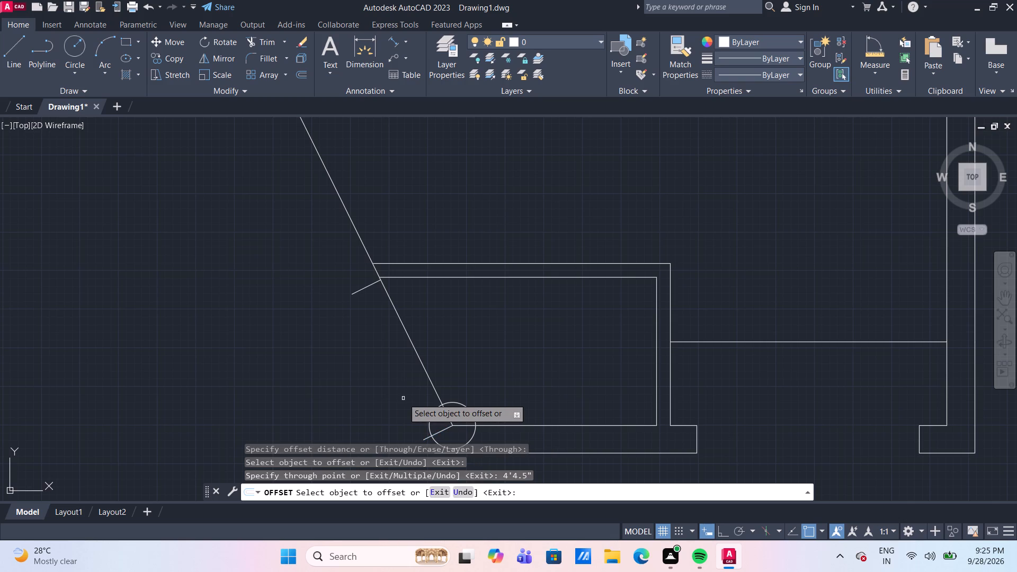
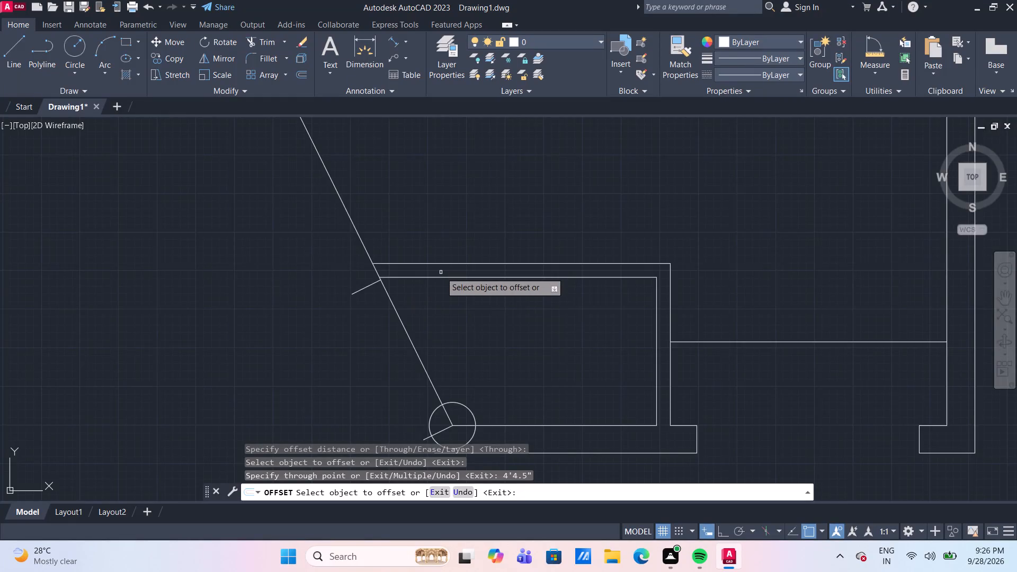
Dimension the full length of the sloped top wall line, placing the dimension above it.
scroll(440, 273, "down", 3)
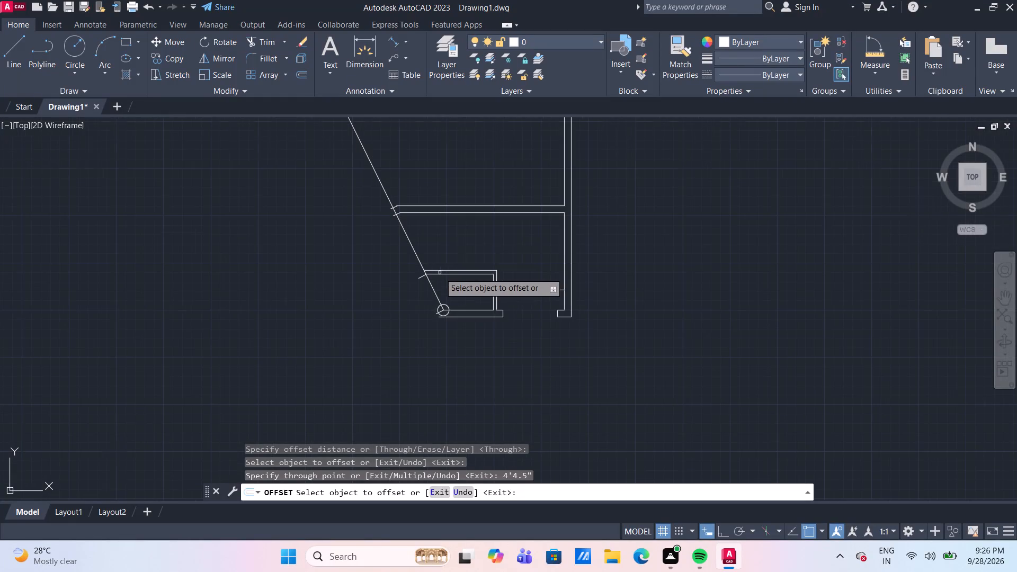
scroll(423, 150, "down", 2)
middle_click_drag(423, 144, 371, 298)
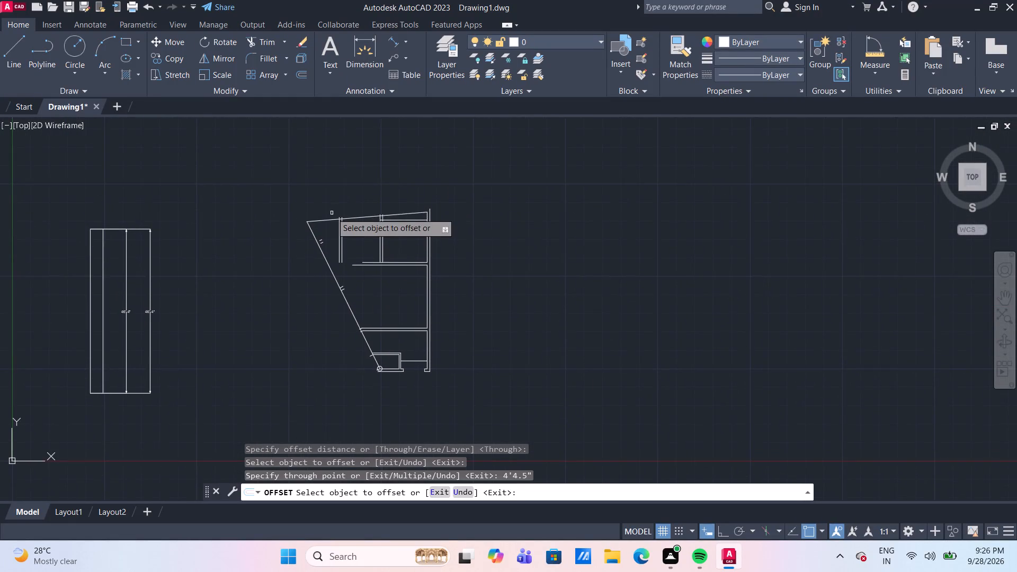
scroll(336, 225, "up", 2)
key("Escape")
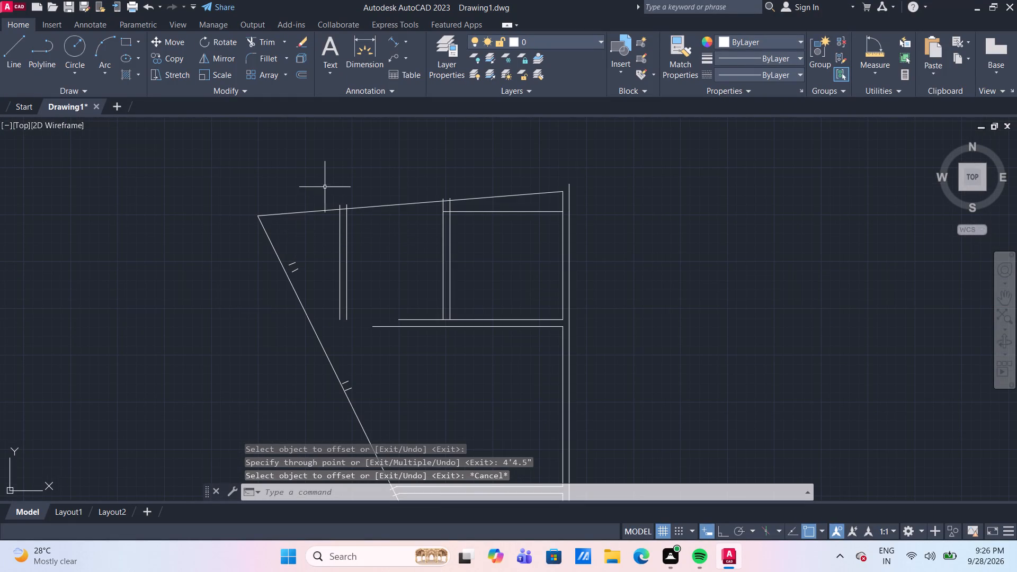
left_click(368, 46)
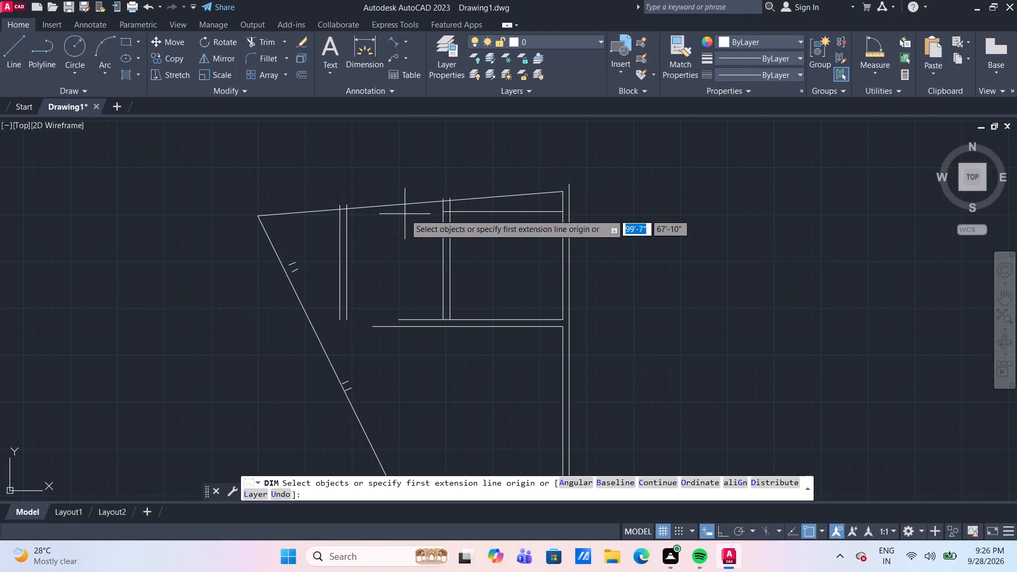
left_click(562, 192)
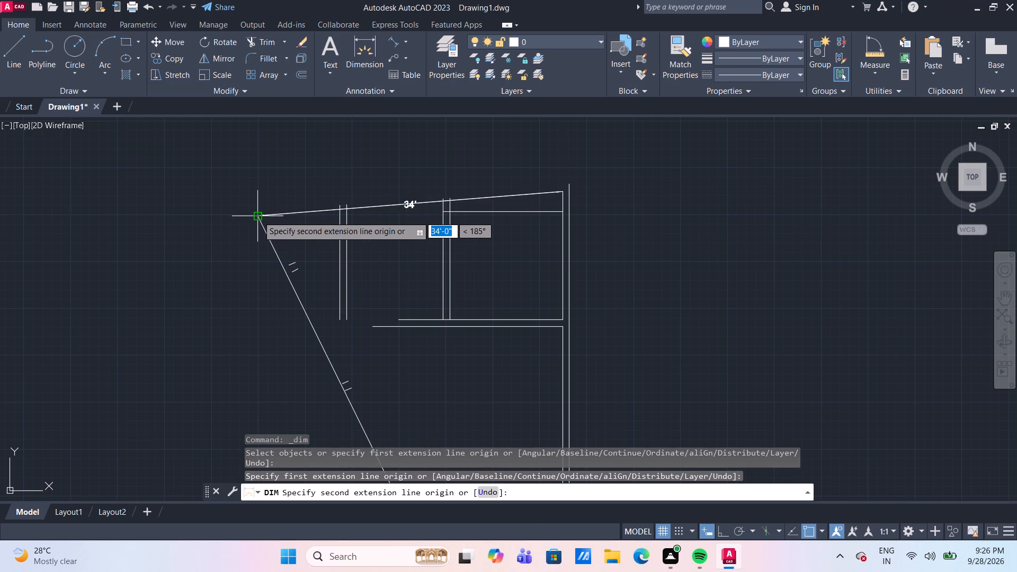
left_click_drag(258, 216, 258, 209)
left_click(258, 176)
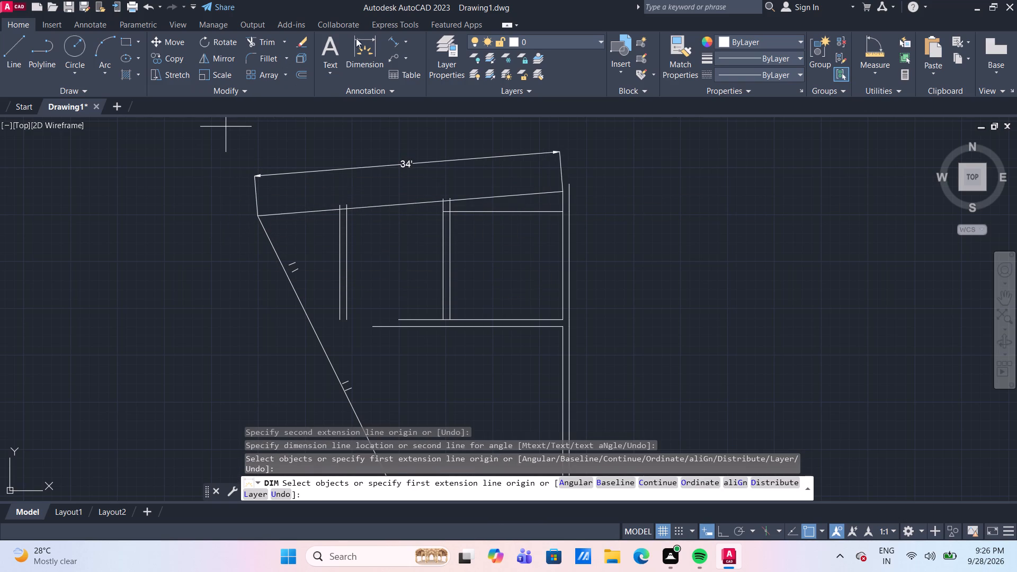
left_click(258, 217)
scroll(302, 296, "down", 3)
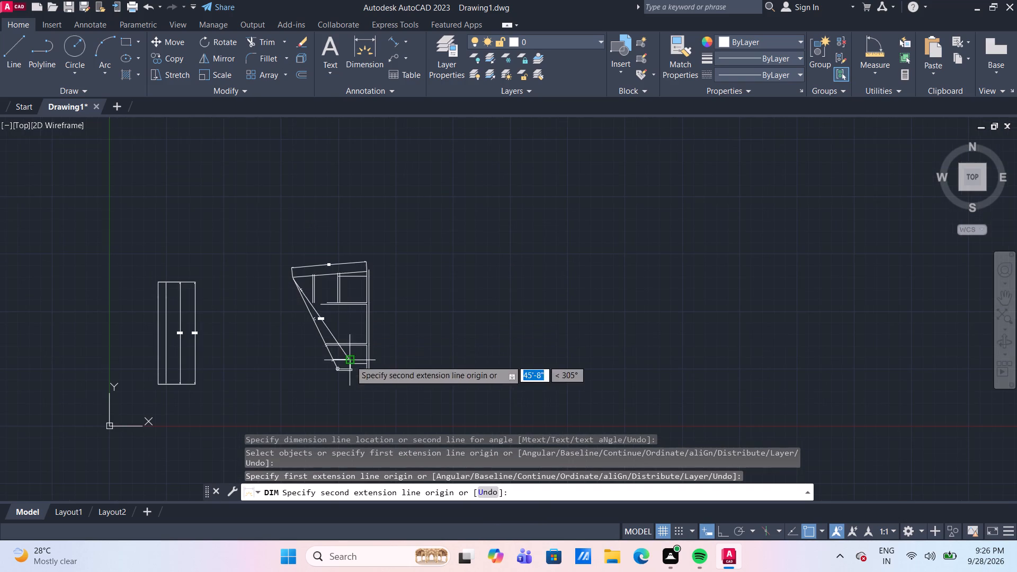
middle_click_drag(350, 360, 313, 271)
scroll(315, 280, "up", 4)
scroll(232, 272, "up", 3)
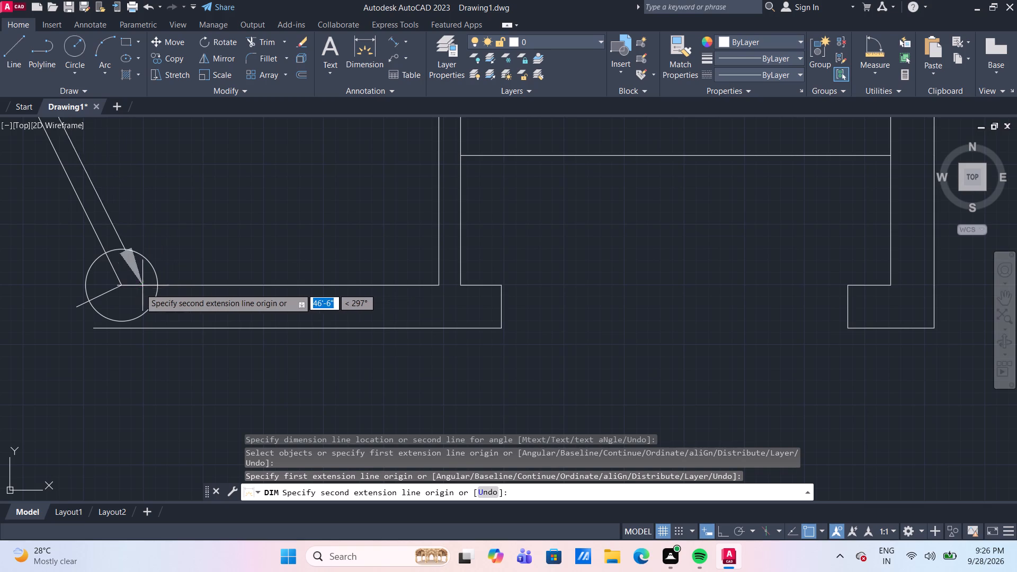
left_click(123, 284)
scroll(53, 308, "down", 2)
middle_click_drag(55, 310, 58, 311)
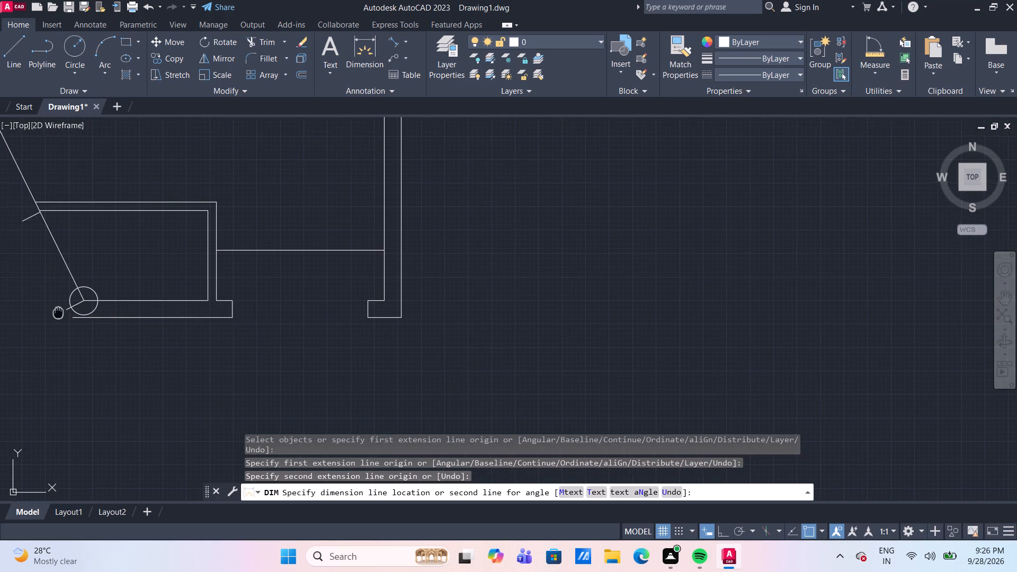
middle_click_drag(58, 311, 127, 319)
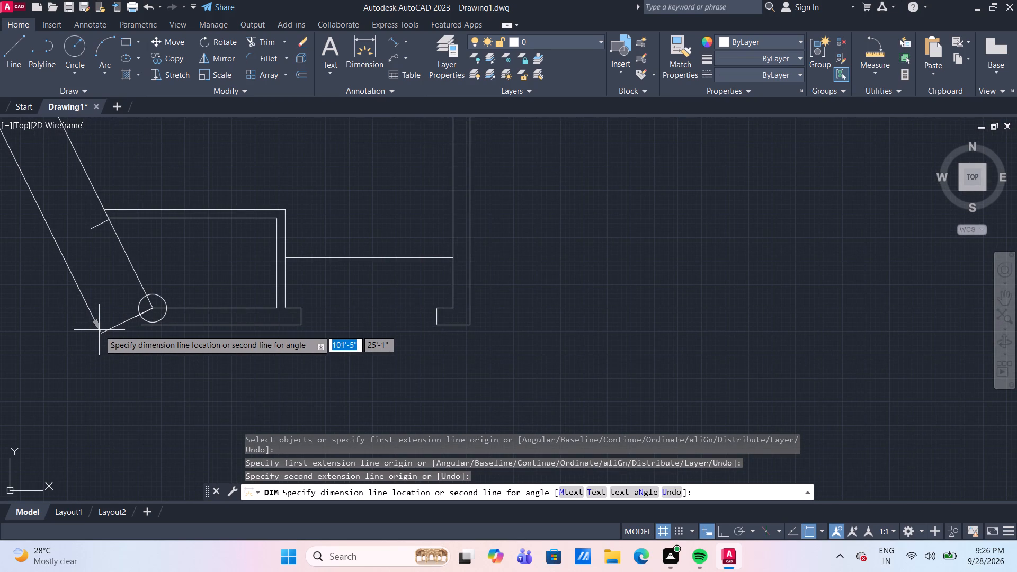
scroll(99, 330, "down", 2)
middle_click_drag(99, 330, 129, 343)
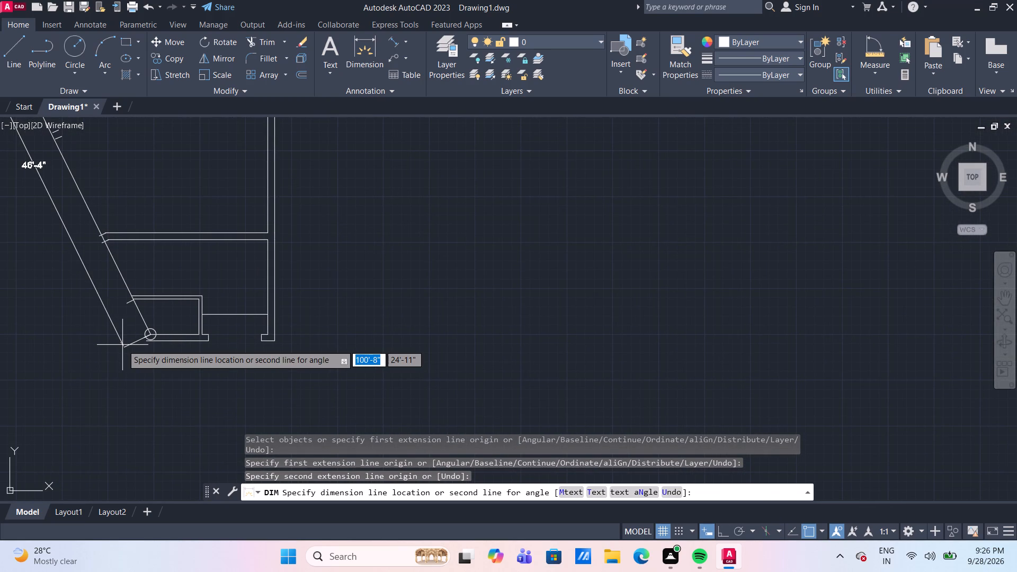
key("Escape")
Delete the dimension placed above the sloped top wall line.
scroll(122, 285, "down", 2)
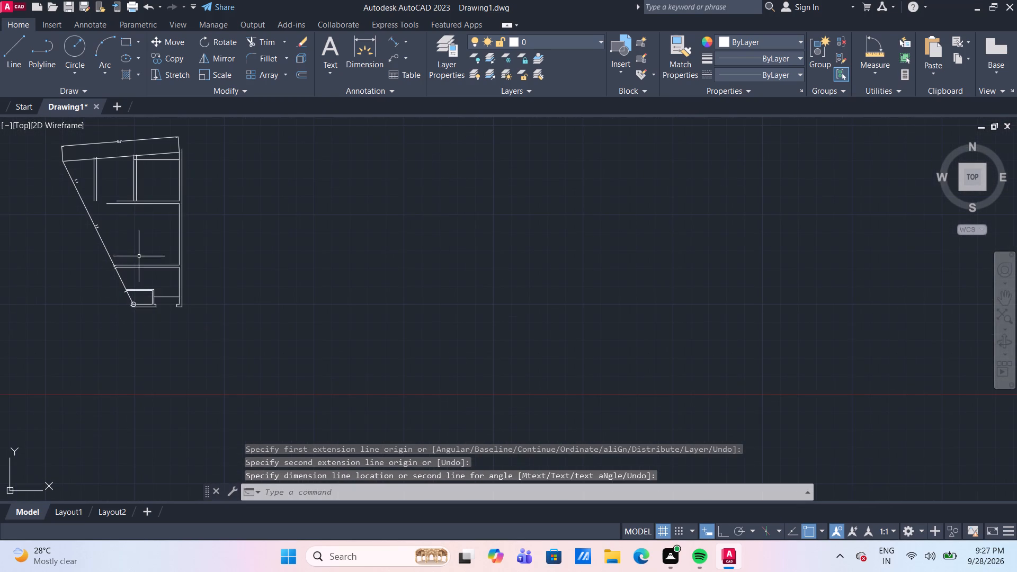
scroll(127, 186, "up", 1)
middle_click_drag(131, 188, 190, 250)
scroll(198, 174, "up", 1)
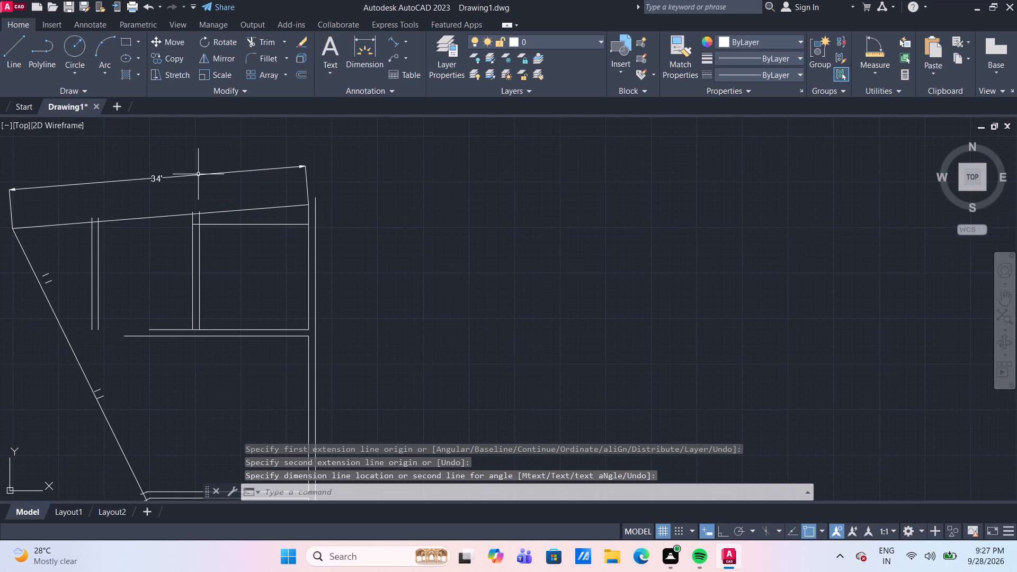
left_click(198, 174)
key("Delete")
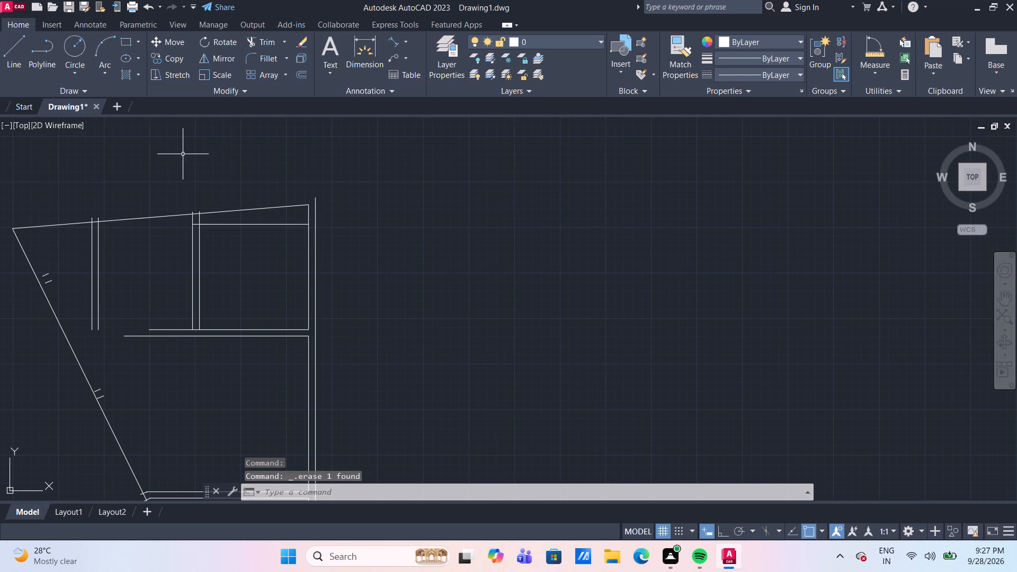
Offset the sloped top wall line outward by 9".
scroll(196, 169, "down", 1)
middle_click_drag(197, 170, 249, 202)
scroll(248, 201, "up", 2)
middle_click_drag(248, 200, 267, 191)
scroll(267, 191, "down", 2)
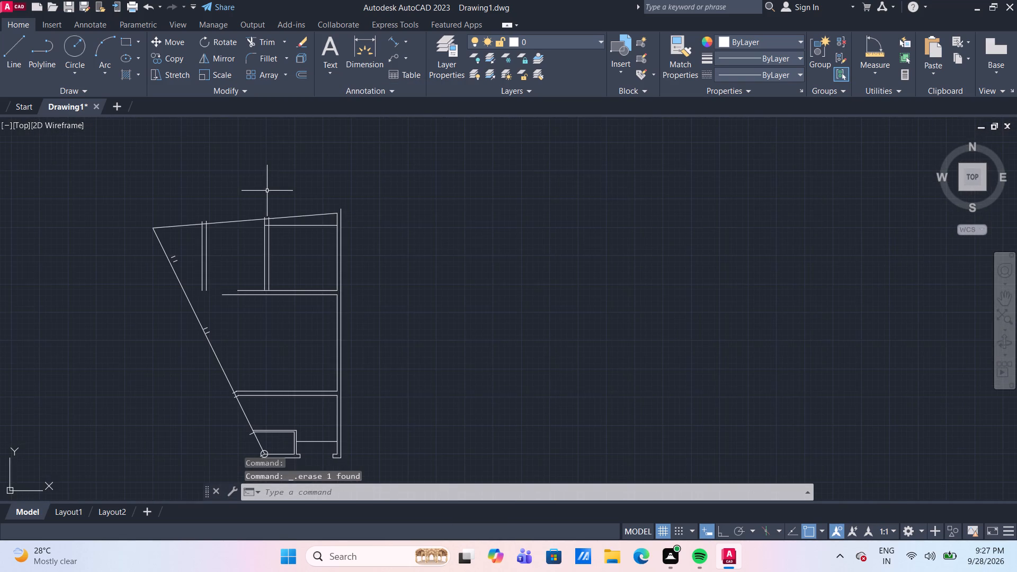
scroll(266, 189, "up", 1)
key("o")
key("Return")
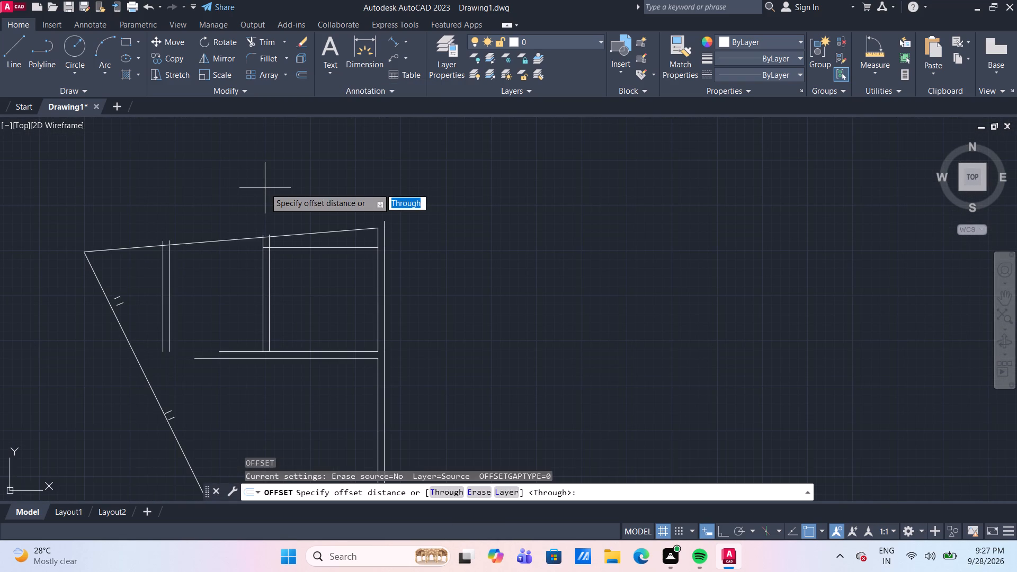
key("Return")
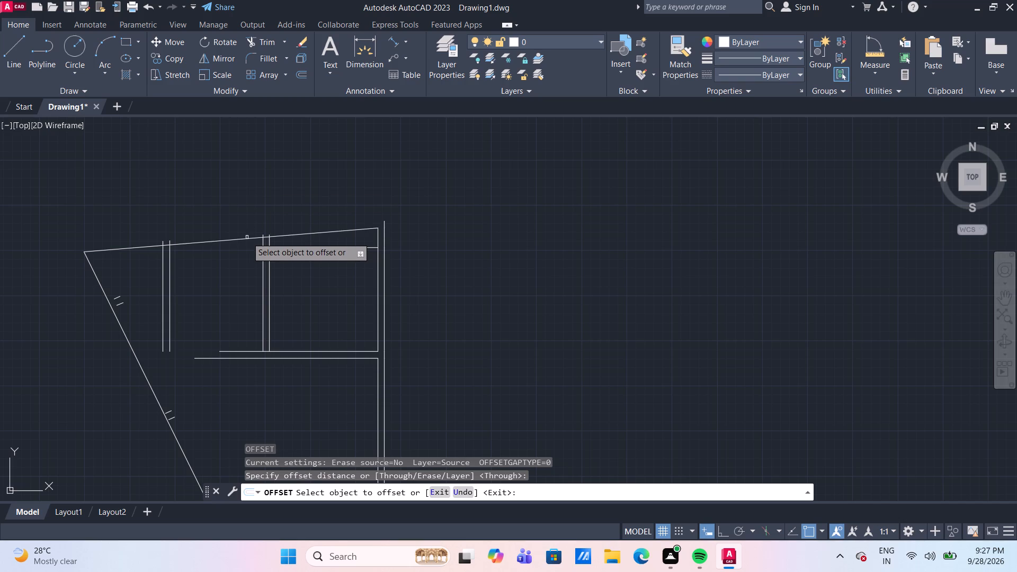
left_click(247, 237)
type("9\"")
key("Return")
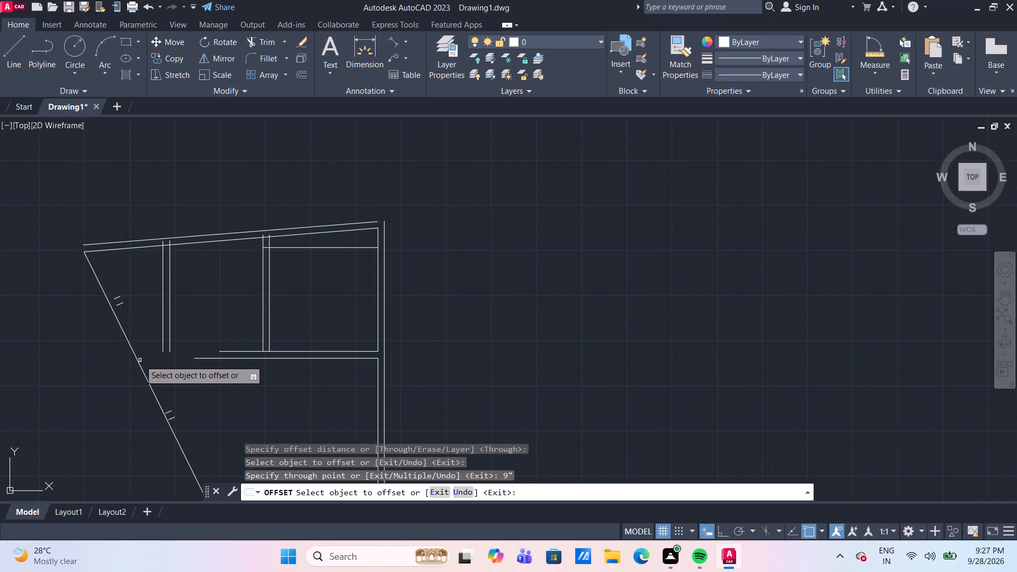
Offset the long slanted wall line outward by 9".
left_click(139, 361)
type("9\"")
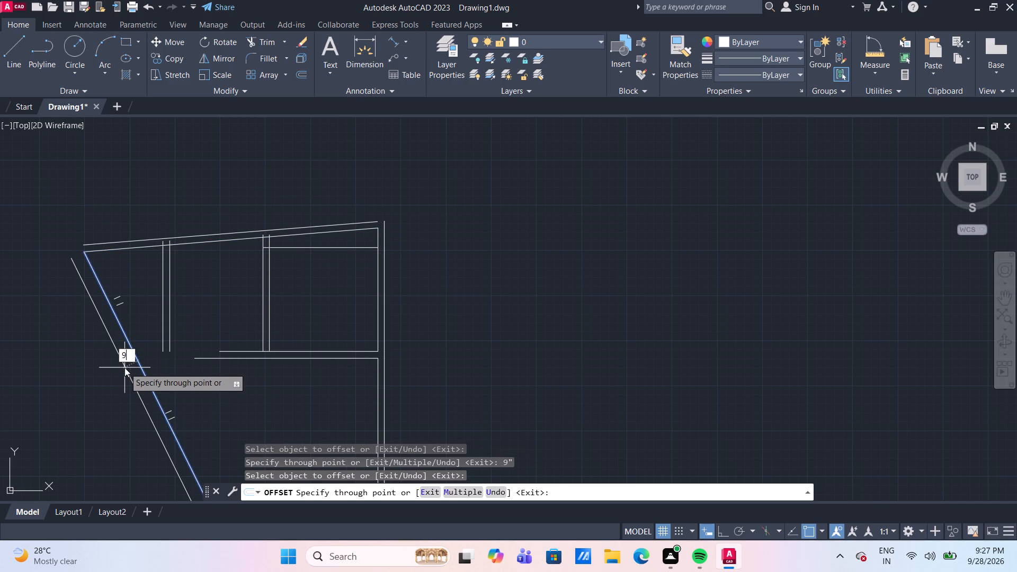
key("Return")
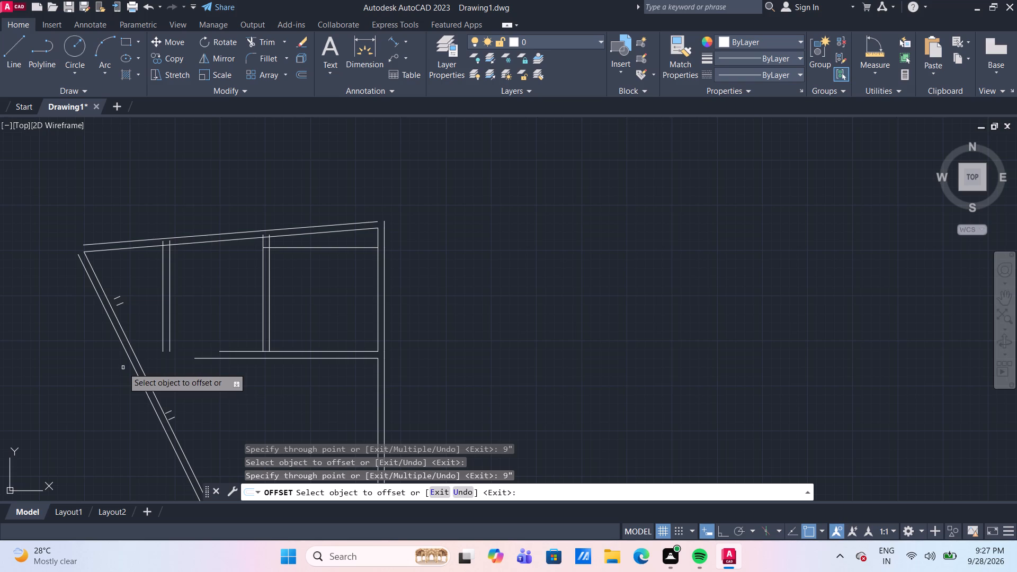
scroll(106, 263, "up", 2)
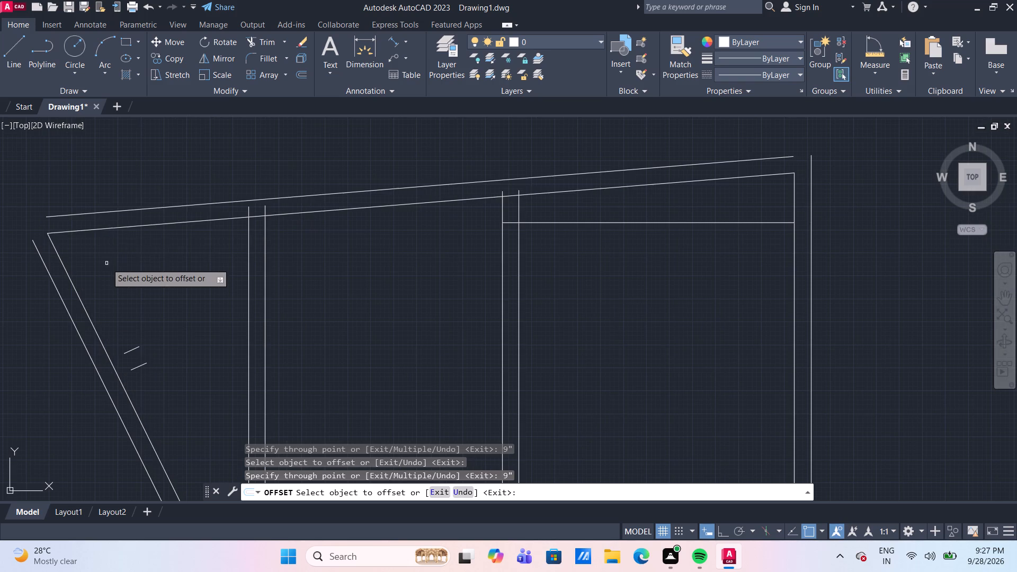
scroll(110, 171, "down", 1)
key("Escape")
Draw two temporary connected line segments forming a narrow V just outside the plan's open upper-left wall corner.
left_click_drag(14, 40, 15, 41)
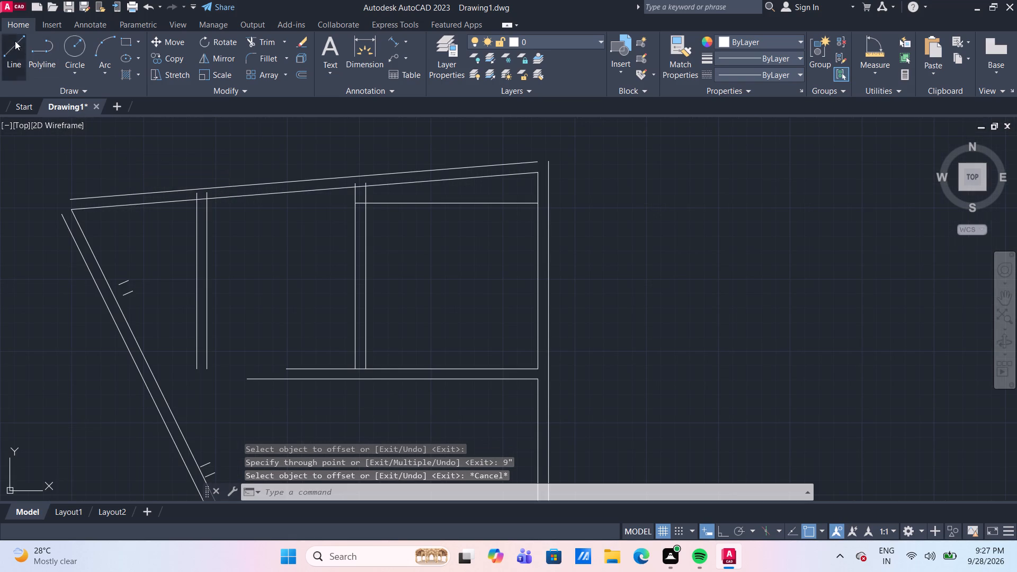
left_click_drag(15, 41, 20, 51)
scroll(57, 234, "up", 1)
middle_click_drag(65, 234, 119, 293)
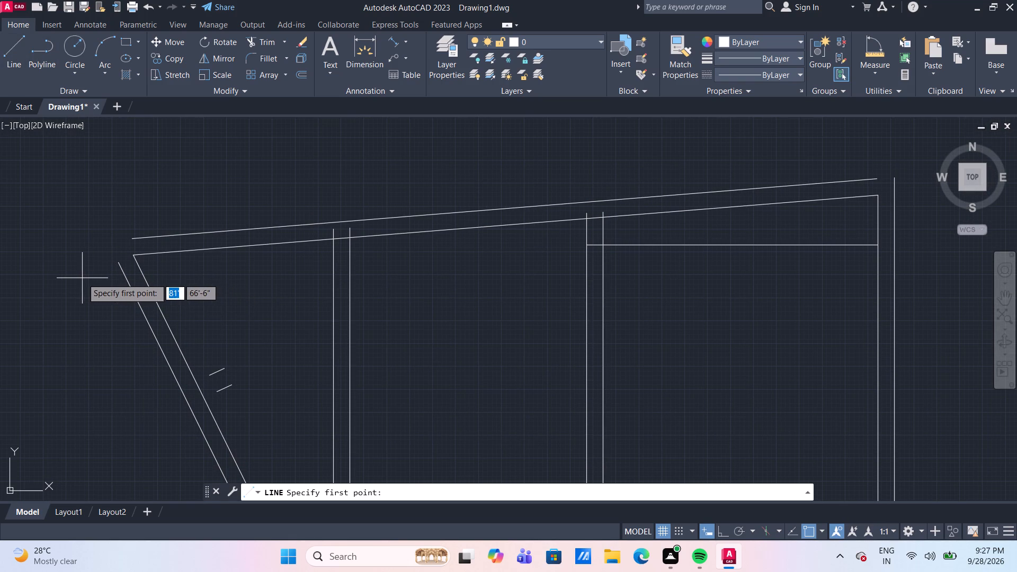
left_click_drag(77, 200, 84, 203)
left_click(81, 309)
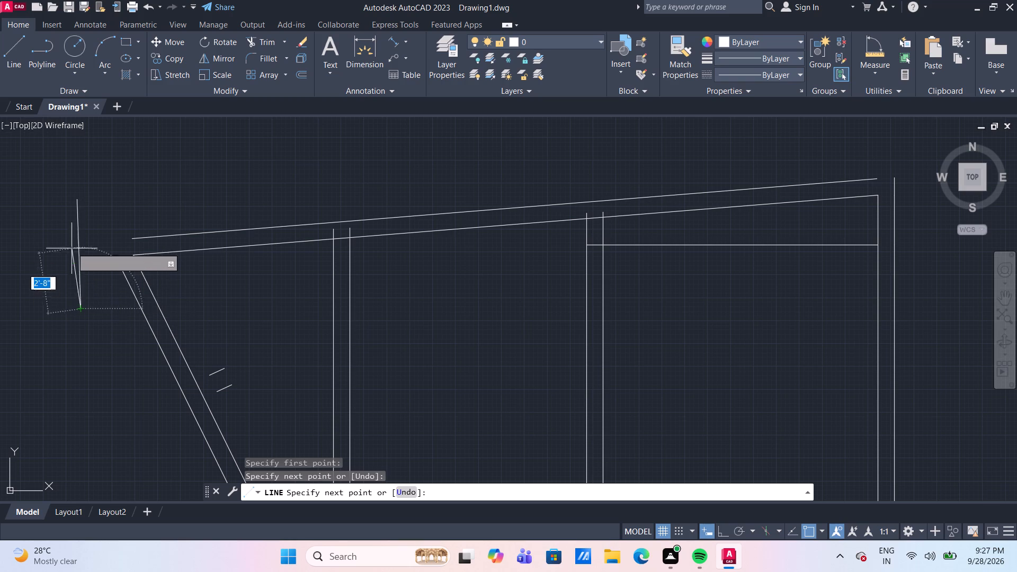
left_click(96, 164)
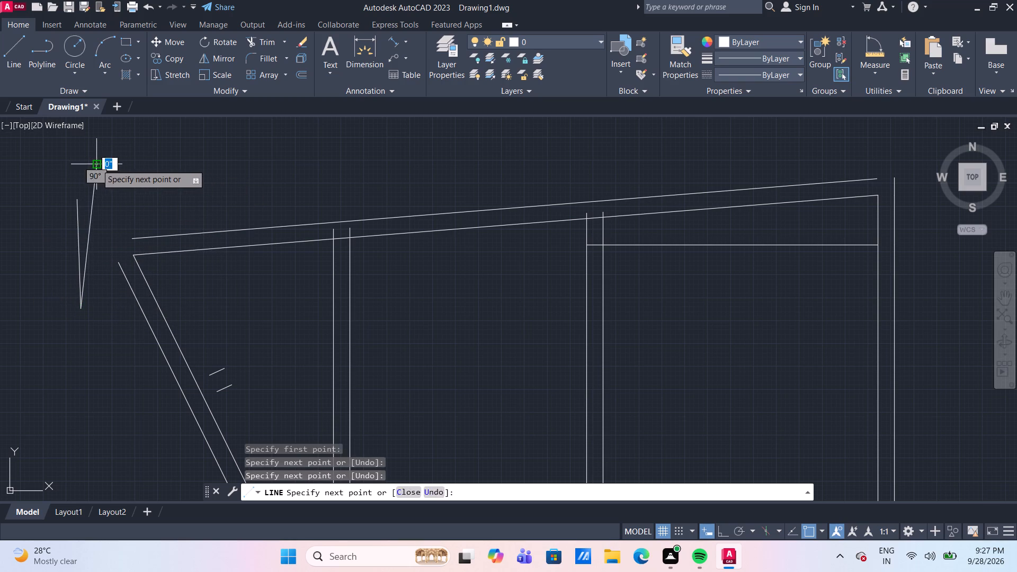
key("Escape")
Extend both outer wall lines to meet at the upper-left corner, then remove the overhang and the temporary V lines.
type("TR")
key("Return")
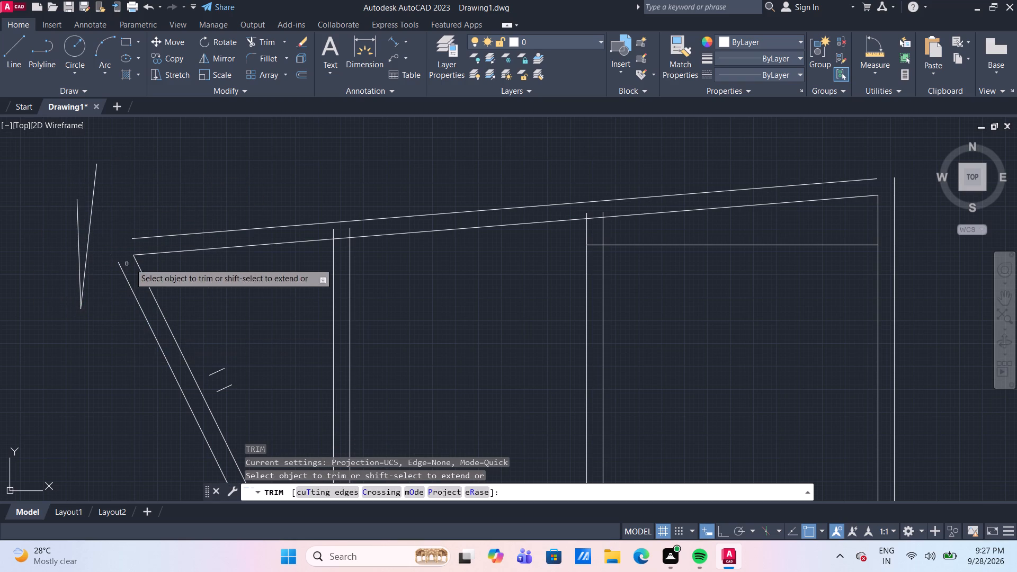
left_click(172, 234, "shift")
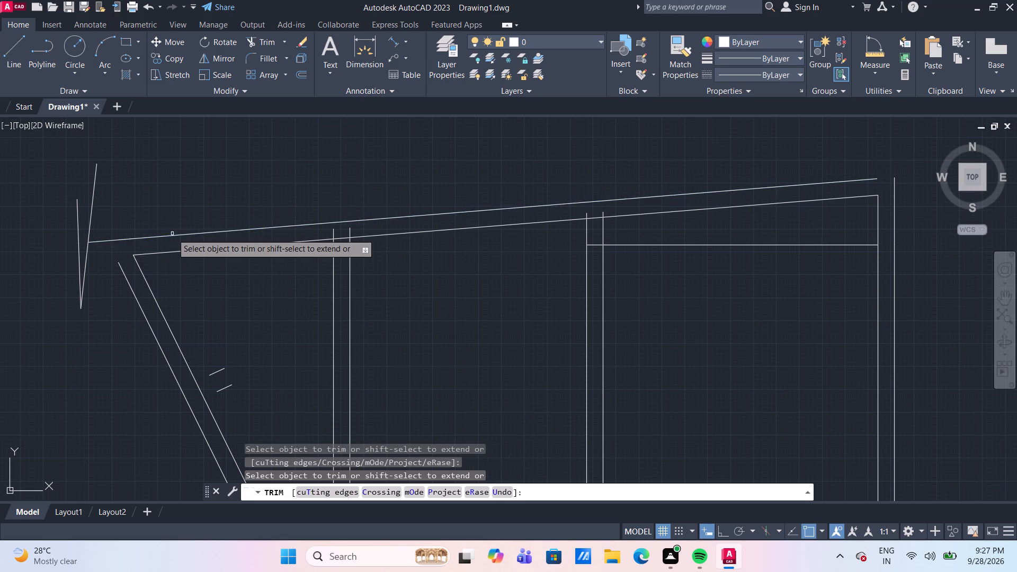
left_click(121, 269, "shift")
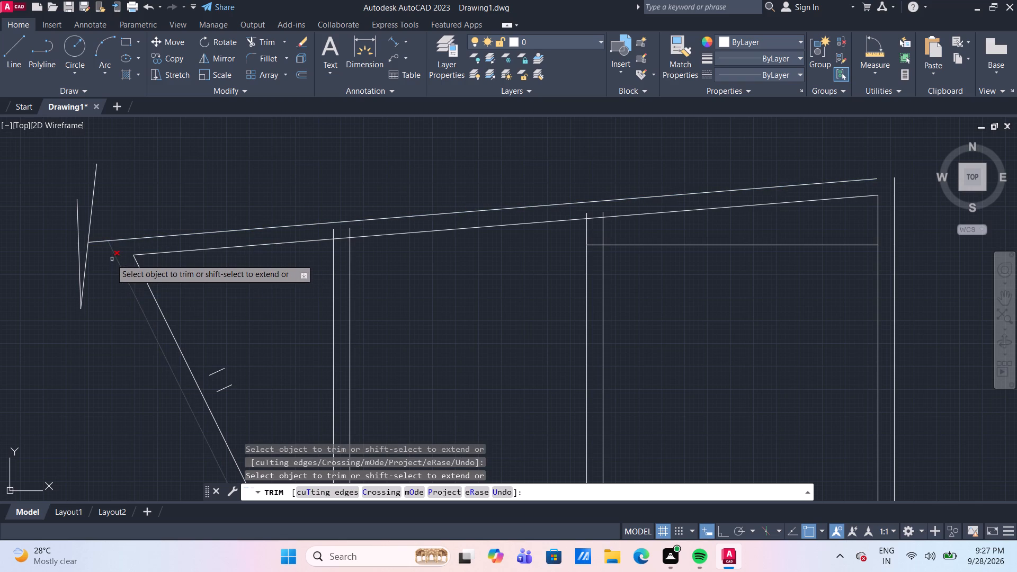
left_click(102, 255)
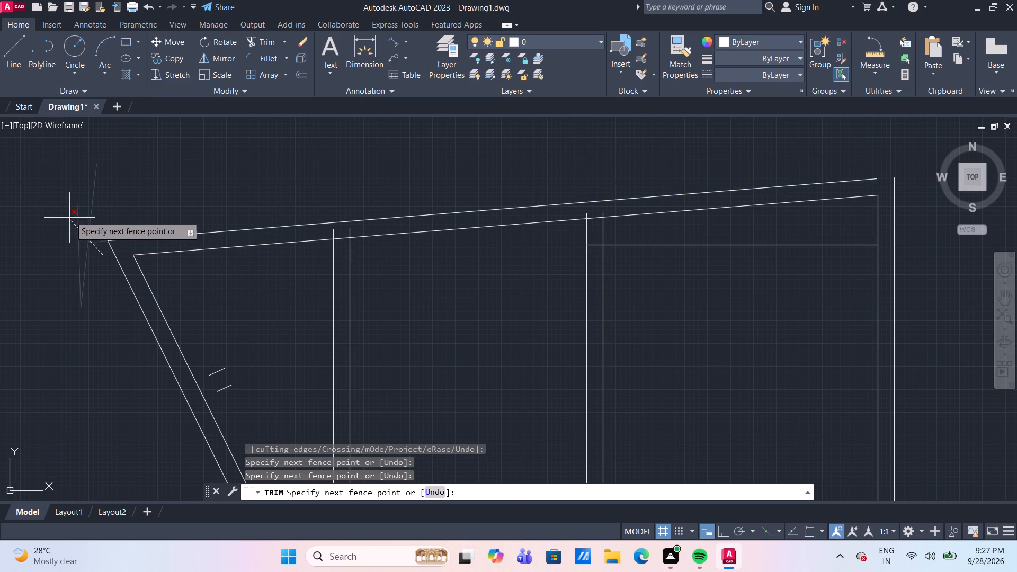
left_click(76, 204)
Remove the upper pair of short tick lines beside the slanted wall with a Trim fence.
scroll(77, 193, "down", 2)
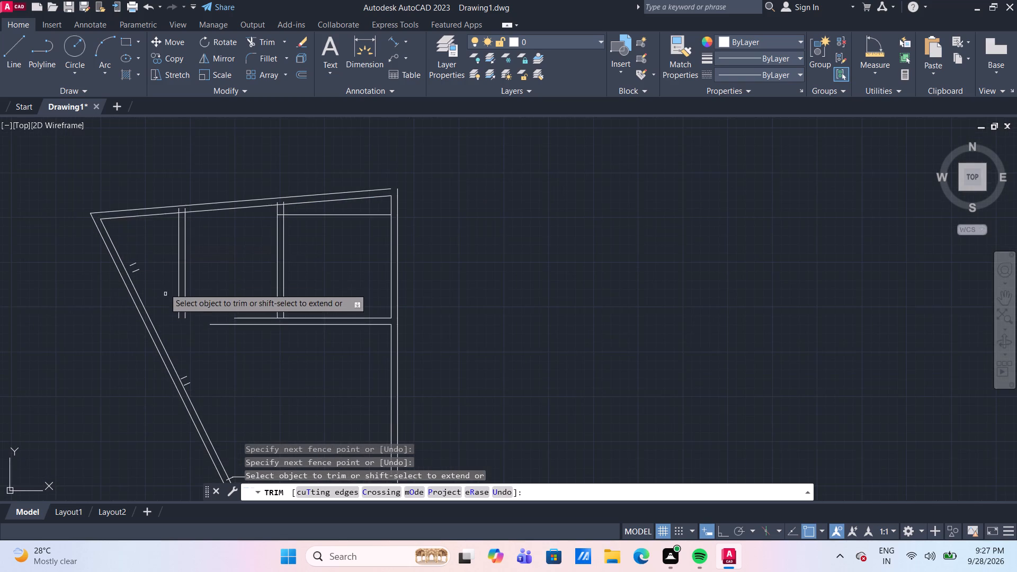
scroll(154, 266, "up", 1)
left_click(115, 251)
left_click(130, 289)
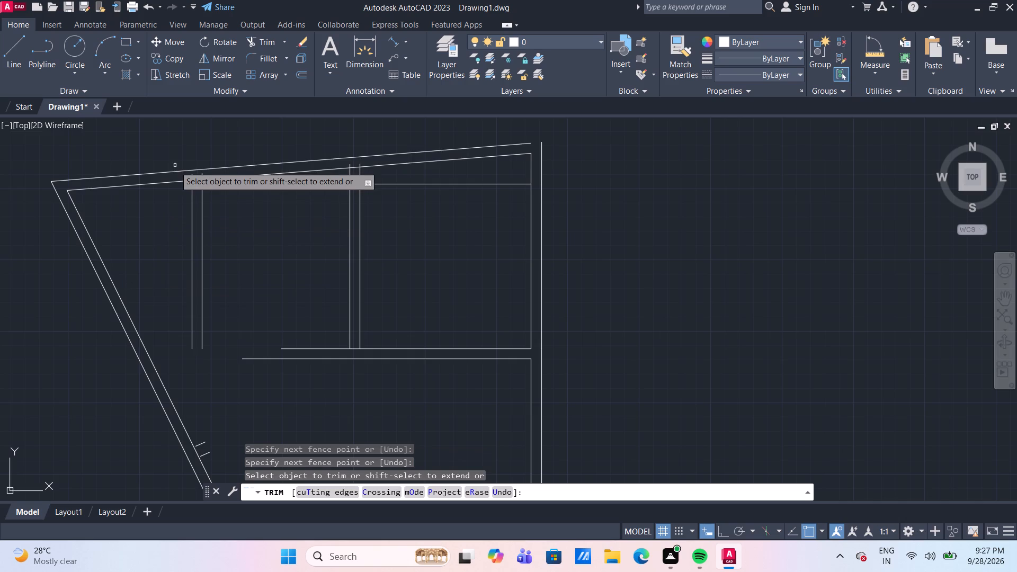
Trim the inner sloped top wall line between the two leftmost vertical partition lines.
scroll(187, 172, "up", 2)
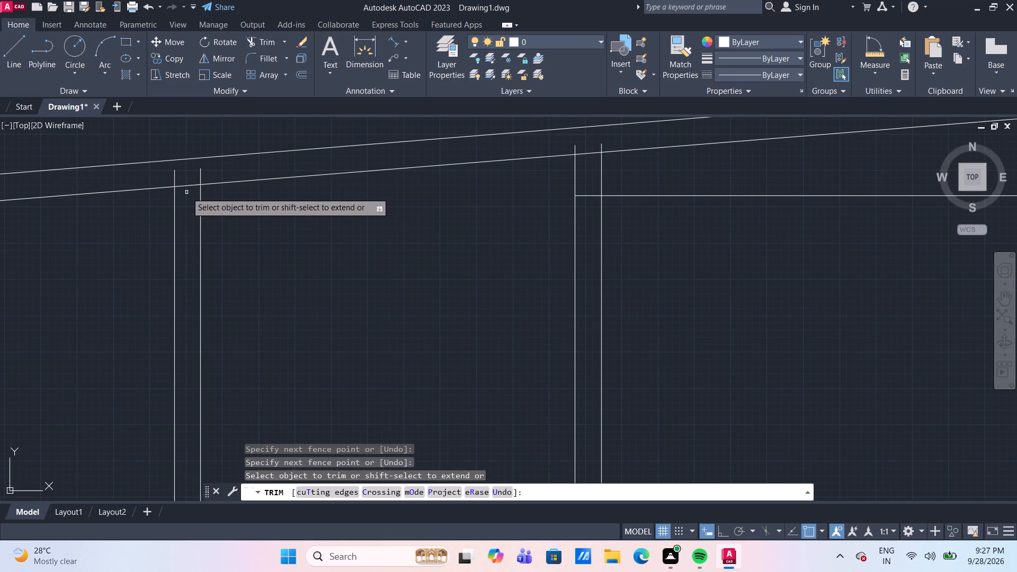
left_click(186, 187)
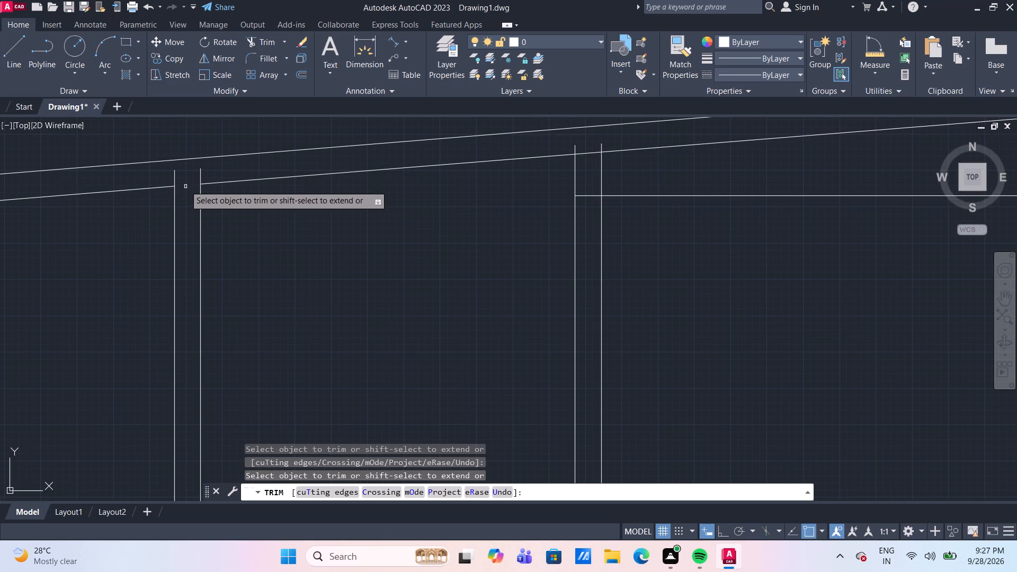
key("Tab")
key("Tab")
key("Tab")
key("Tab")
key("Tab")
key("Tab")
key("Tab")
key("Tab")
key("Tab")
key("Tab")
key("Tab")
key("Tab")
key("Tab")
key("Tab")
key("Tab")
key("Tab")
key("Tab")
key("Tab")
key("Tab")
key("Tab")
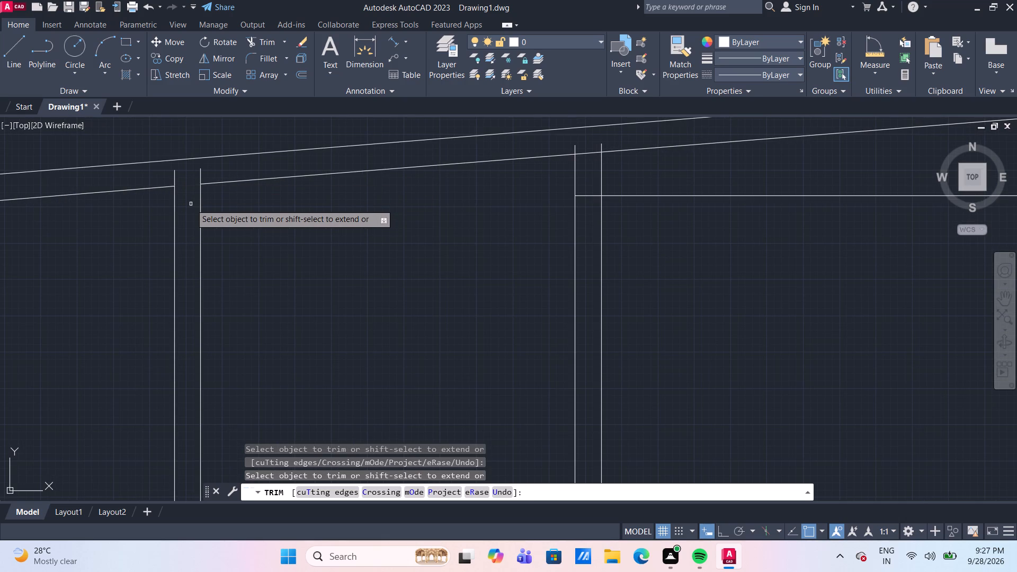
Extend the two leftmost vertical partition lines up to the outer sloped top wall line.
left_click(174, 177, "shift")
left_click(200, 177, "shift")
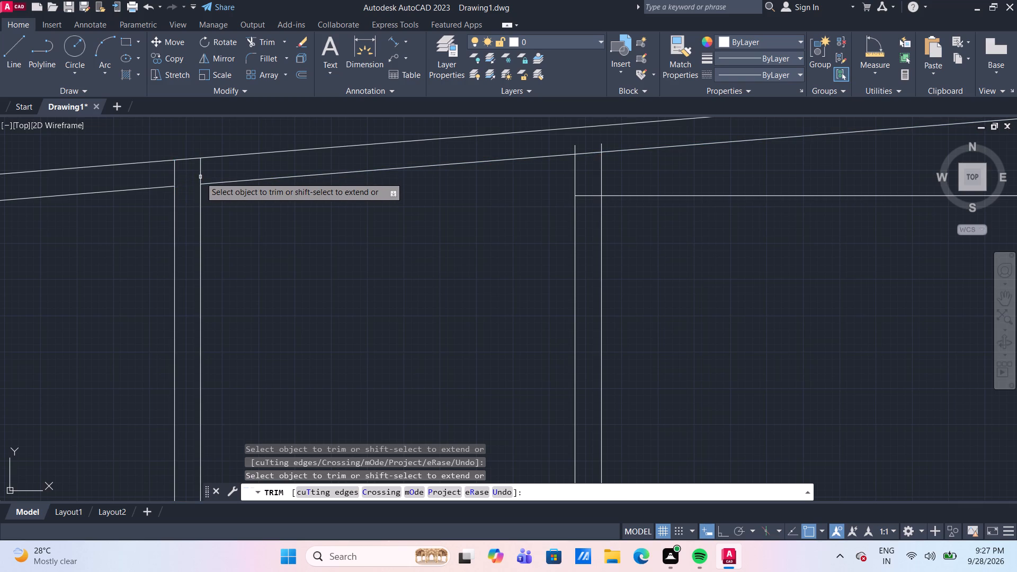
Trim the two leftmost vertical partition lines back to the inner sloped top wall line with a Trim fence.
left_click(160, 178)
left_click(229, 171)
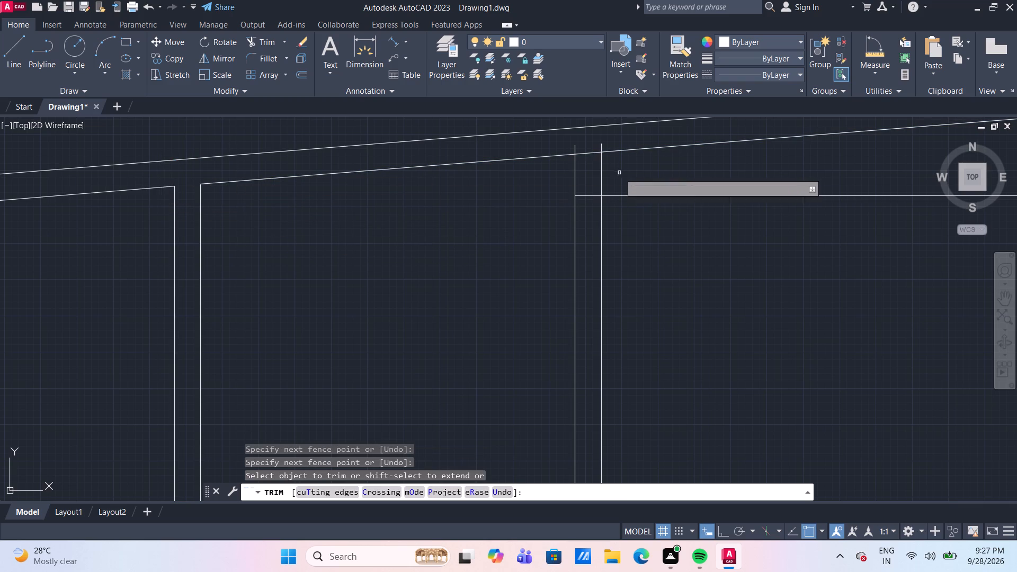
Trim the second pair of vertical partition lines at the inner sloped top wall line and remove that wall line's segment between them.
middle_click_drag(621, 174, 536, 231)
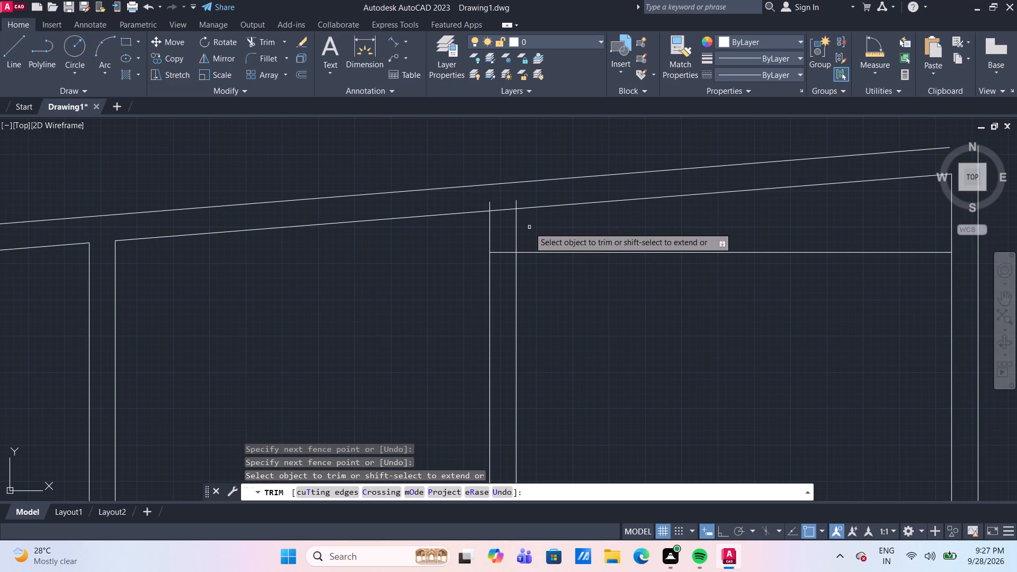
left_click(517, 204, "shift")
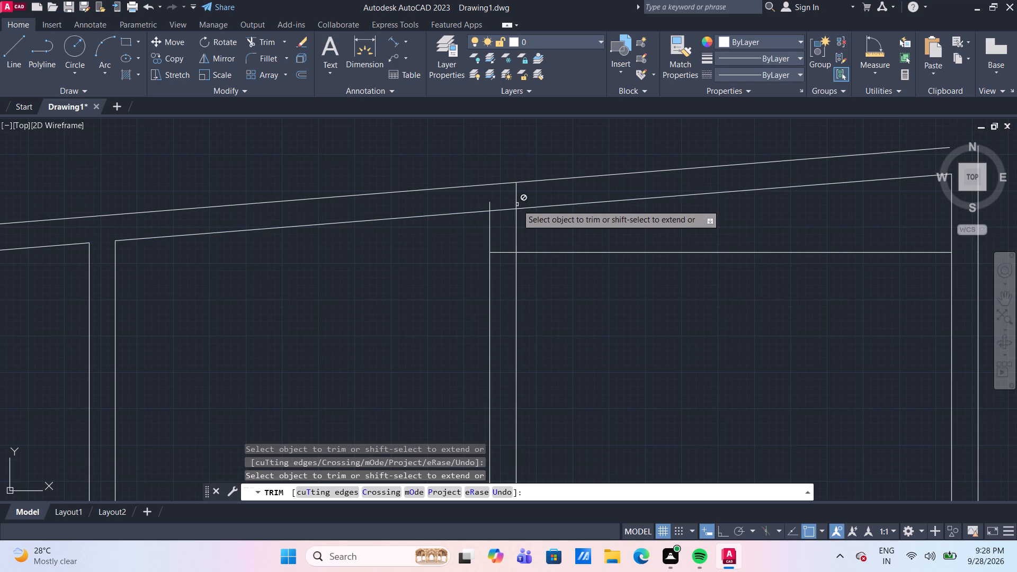
left_click(532, 199)
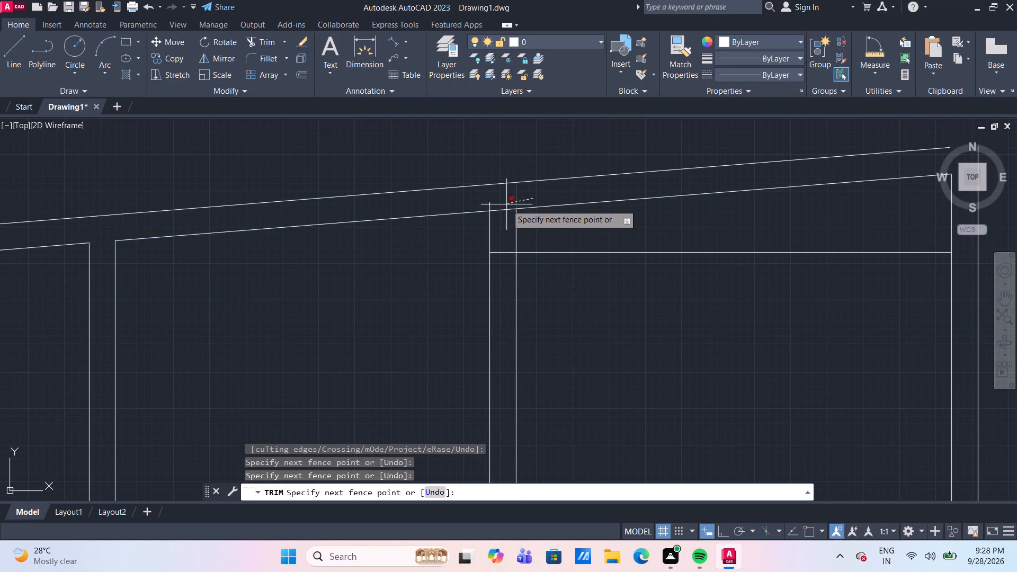
left_click(485, 208)
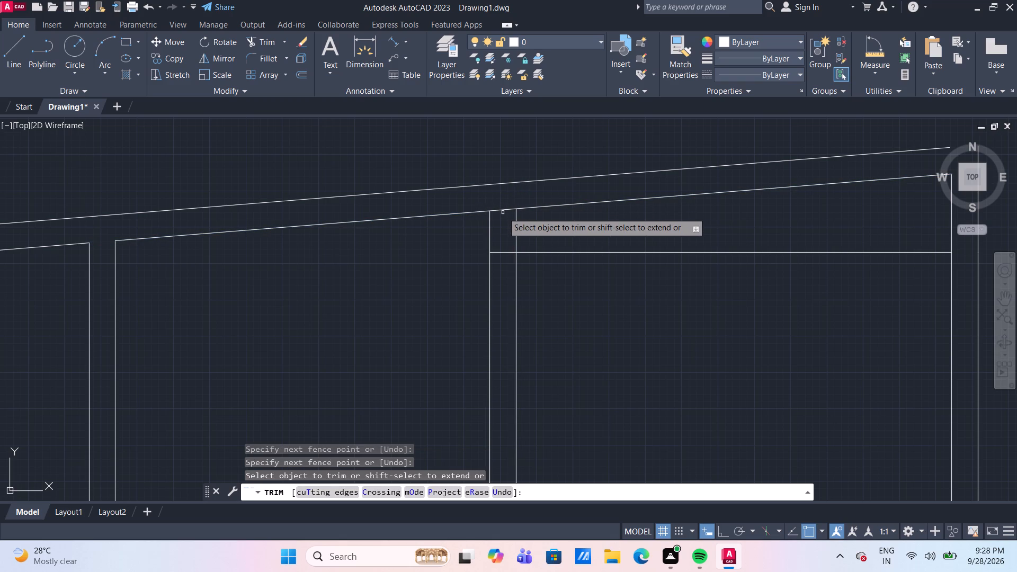
left_click(501, 211)
Draw a temporary slanted line just outside the open upper-right corner, crossing the paths of both outer wall lines.
scroll(570, 251, "down", 3)
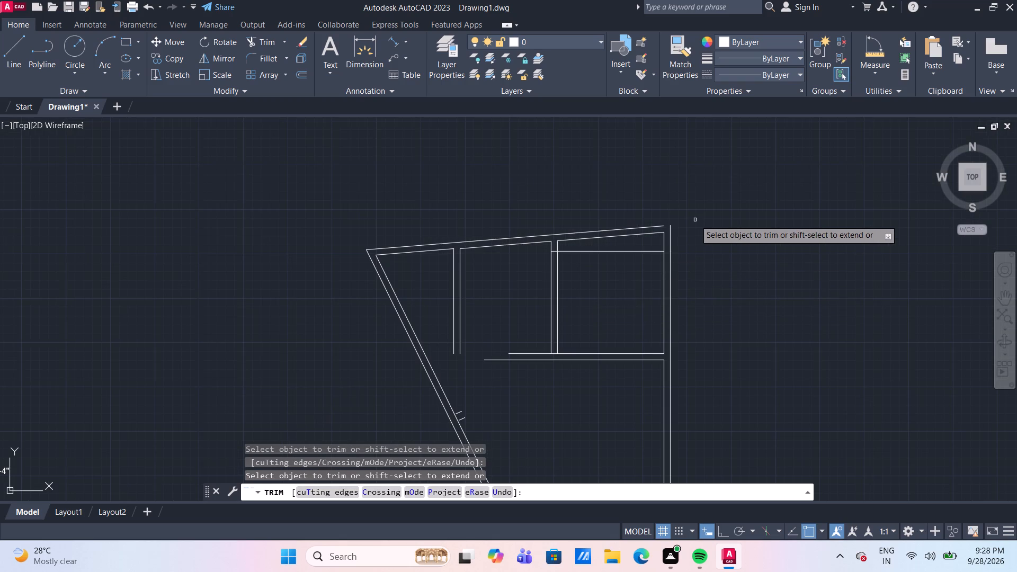
scroll(695, 222, "up", 2)
scroll(639, 223, "up", 2)
middle_click_drag(631, 243, 631, 244)
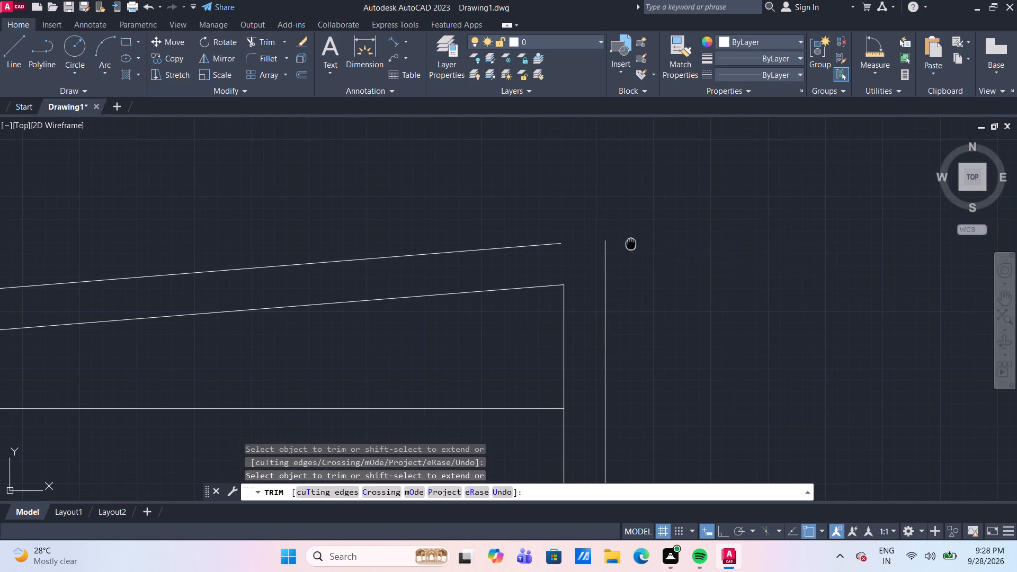
middle_click_drag(631, 244, 585, 266)
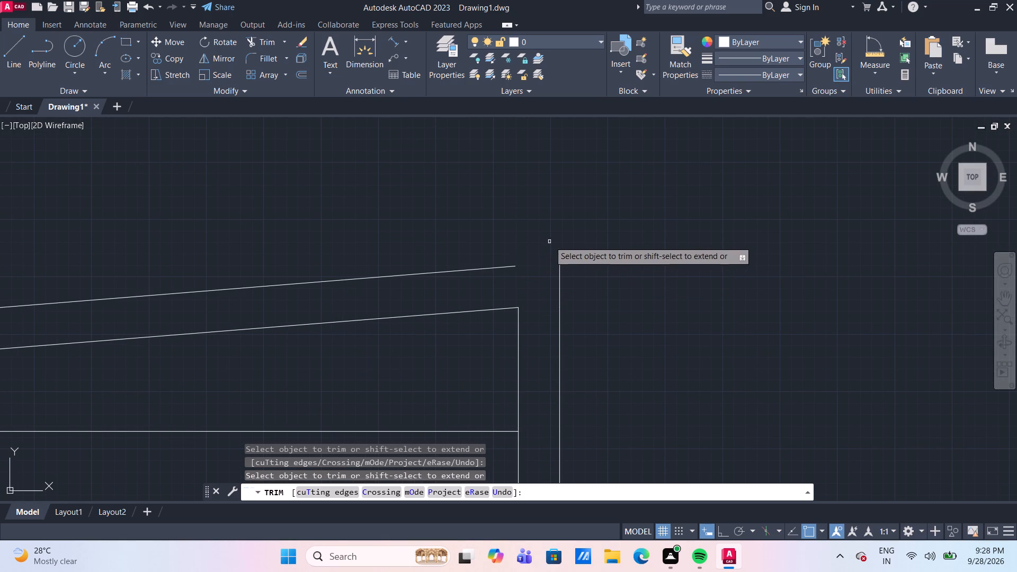
left_click(24, 41)
left_click_drag(487, 166, 519, 175)
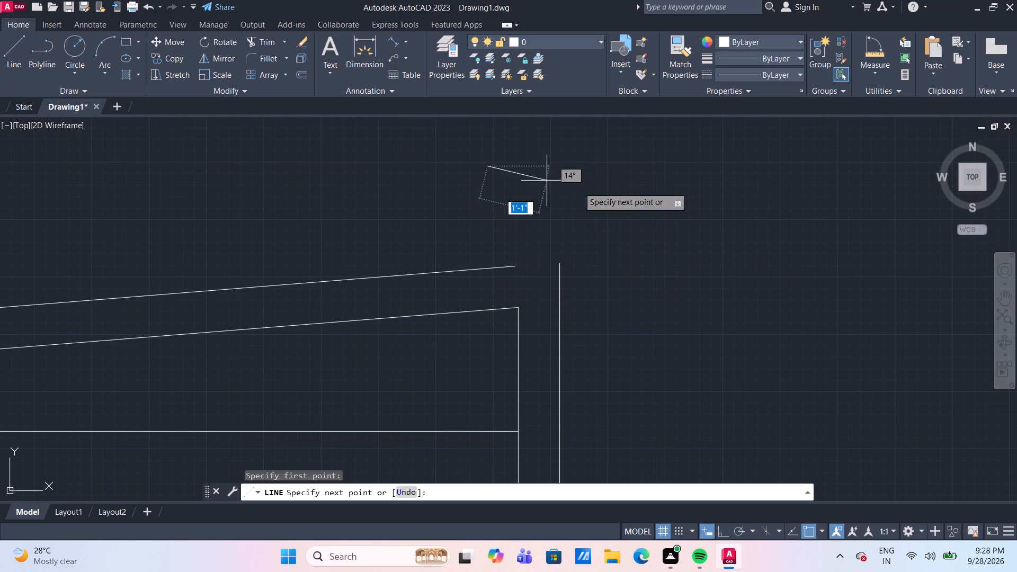
left_click(705, 269)
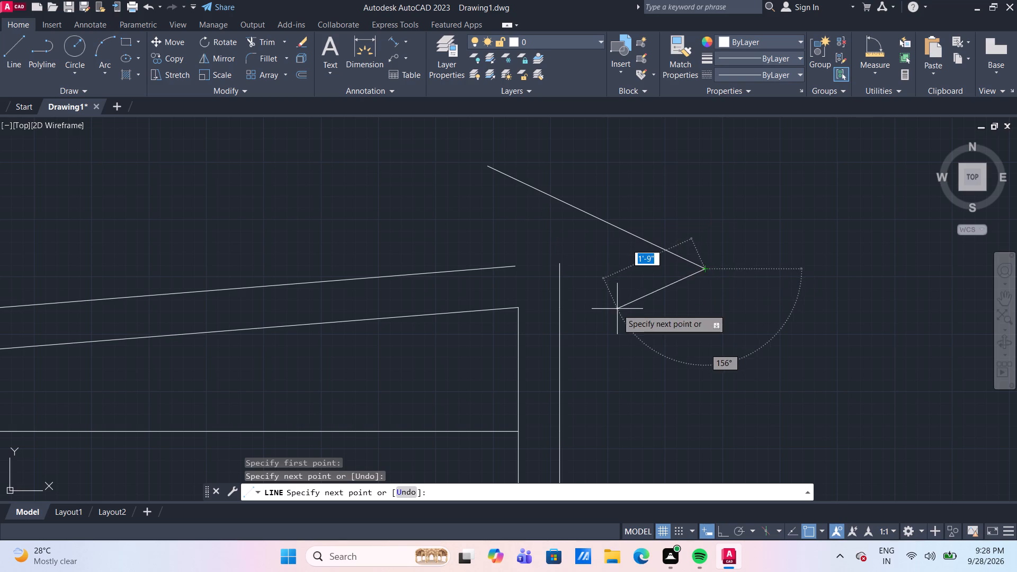
key("Escape")
Extend the right and sloped top outer wall lines to the temporary line, then trim off the overhang and that line to close the corner.
key("t")
key("r")
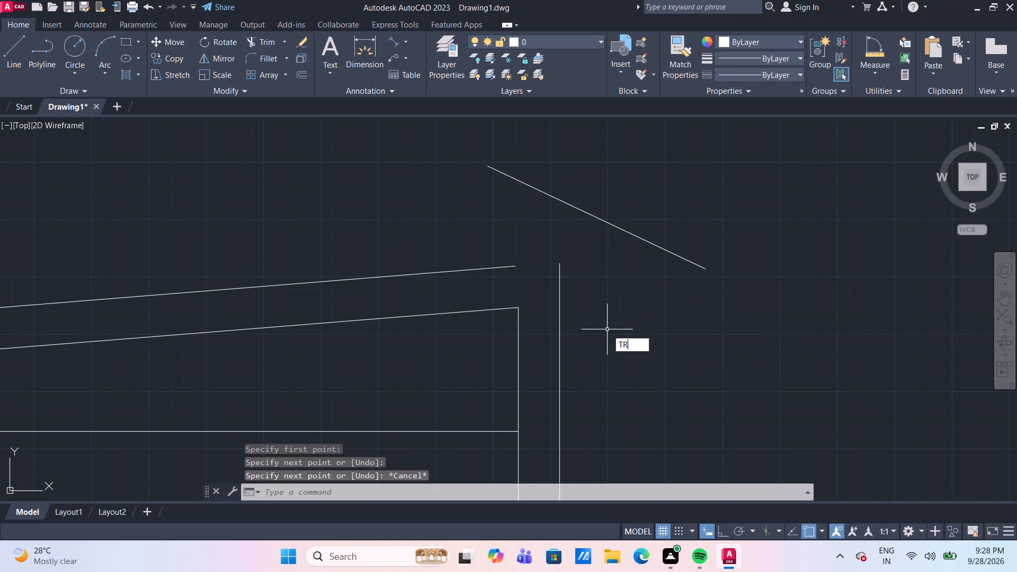
key("Return")
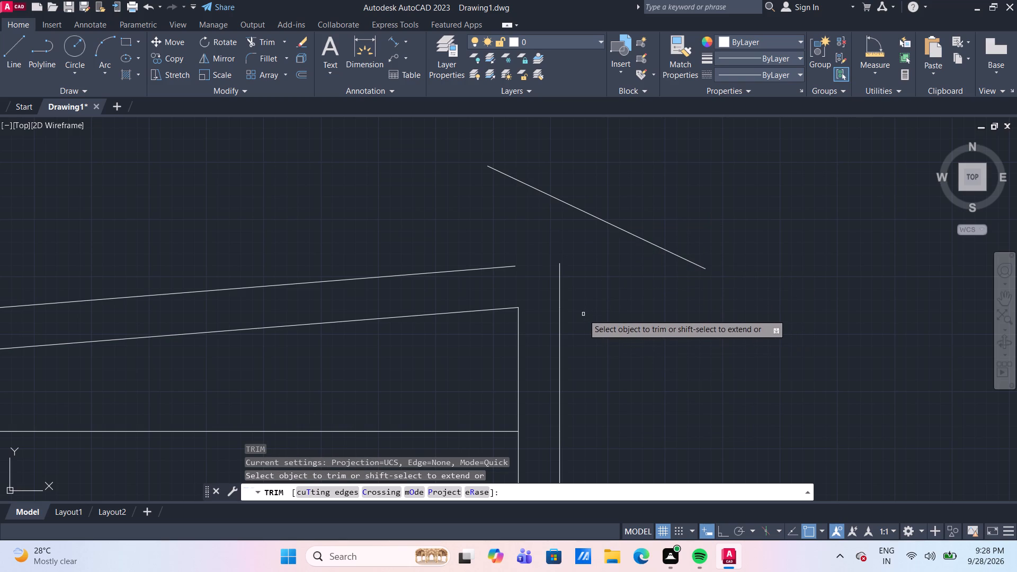
left_click(560, 285, "shift")
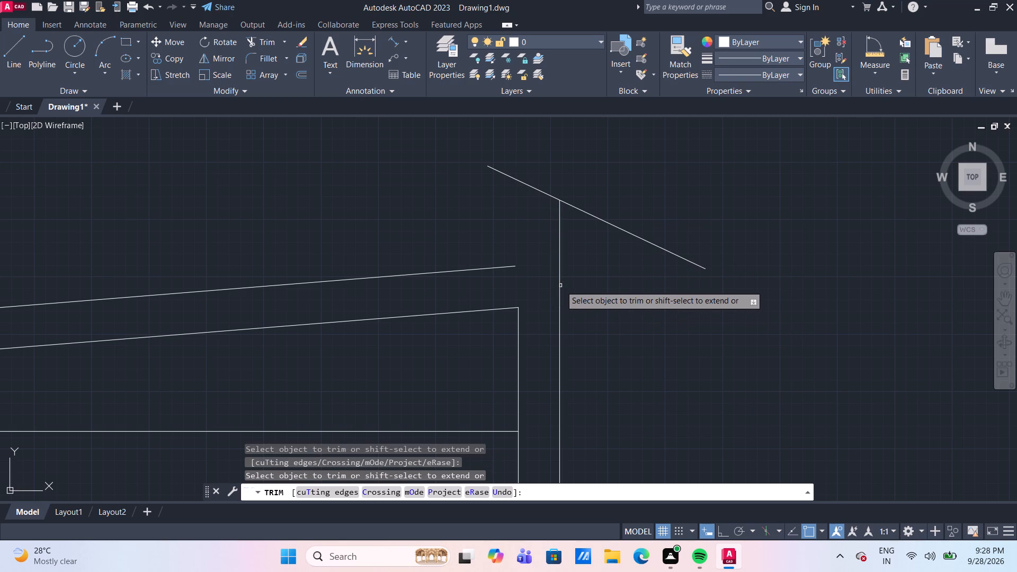
left_click(499, 268, "shift")
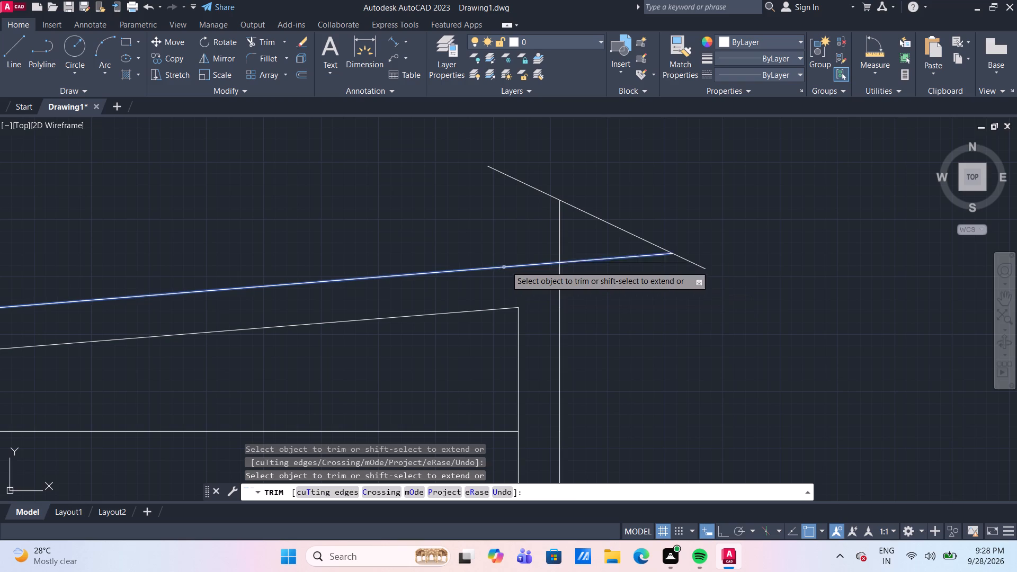
left_click(544, 224)
left_click(637, 203)
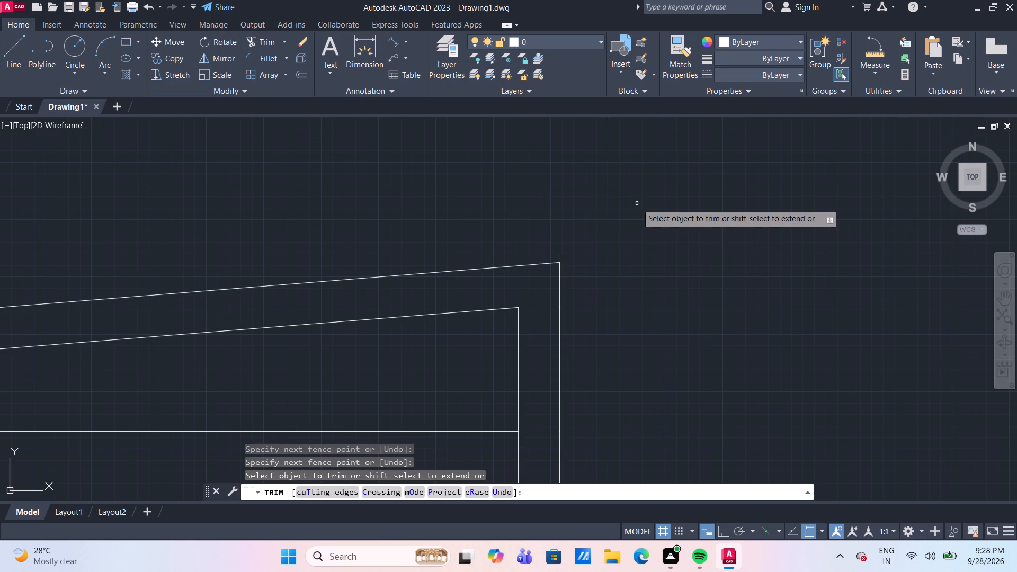
Remove the remaining pair of short tick lines beside the middle of the slanted wall with a Trim fence.
scroll(639, 204, "down", 6)
scroll(686, 288, "up", 1)
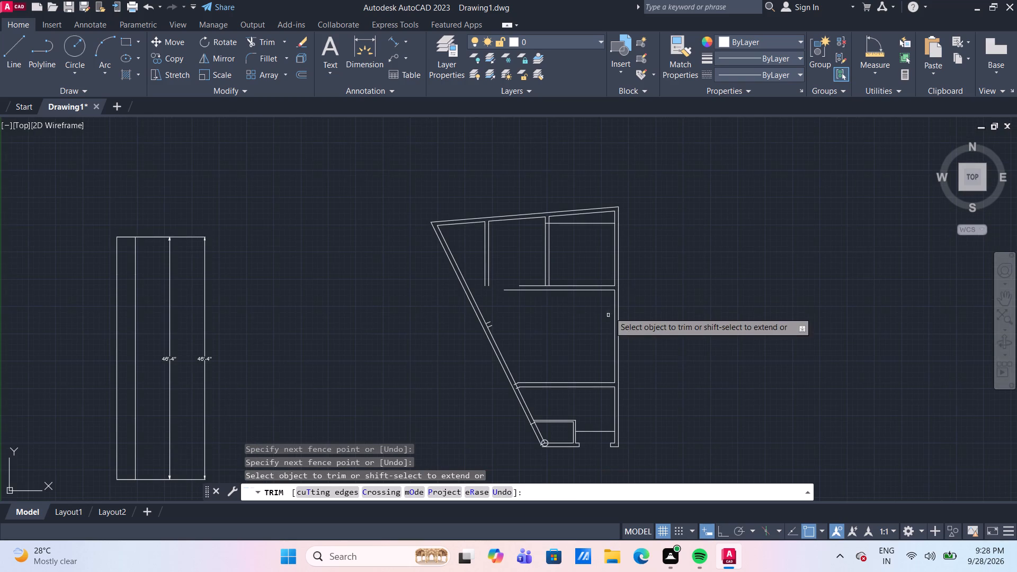
scroll(501, 339, "up", 4)
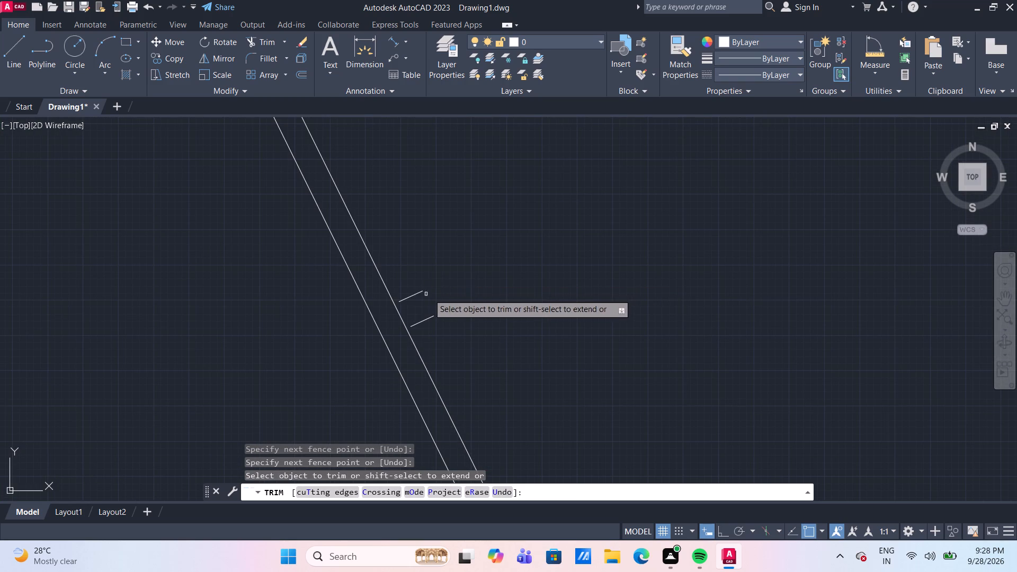
left_click_drag(406, 288, 409, 297)
left_click(442, 339)
Remove both short slanted tick lines where the lower horizontal partition meets the slanted wall, on both sides of its inner line.
scroll(493, 316, "down", 5)
scroll(551, 382, "up", 3)
scroll(460, 374, "up", 4)
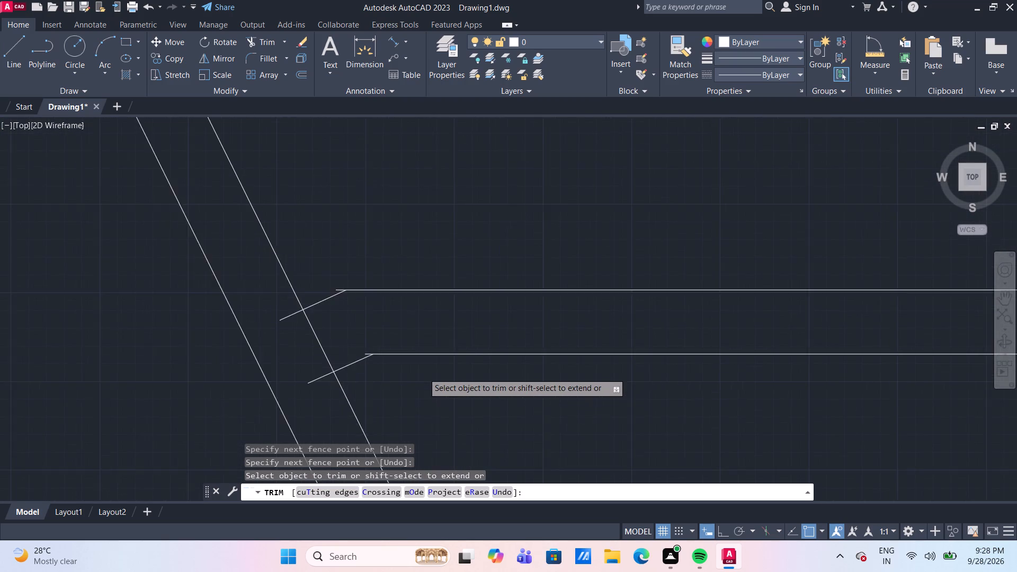
left_click(311, 383)
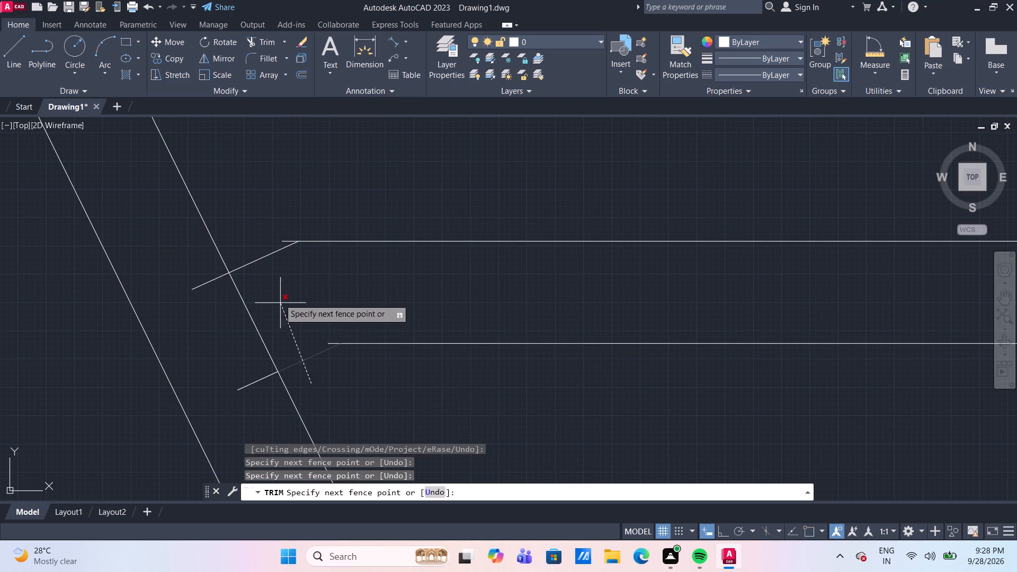
left_click(238, 248)
left_click_drag(269, 396, 258, 385)
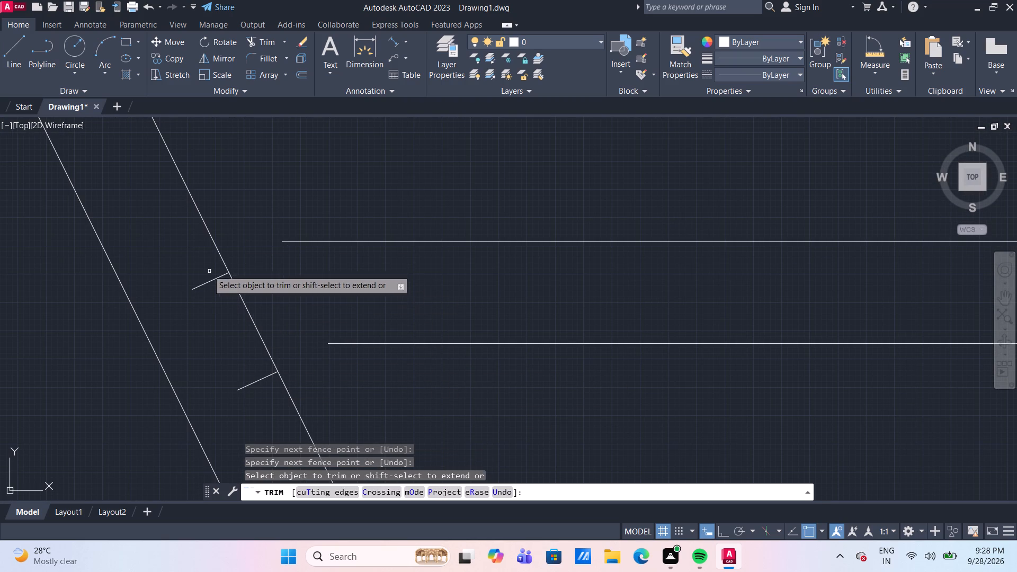
left_click(203, 268)
left_click(254, 394)
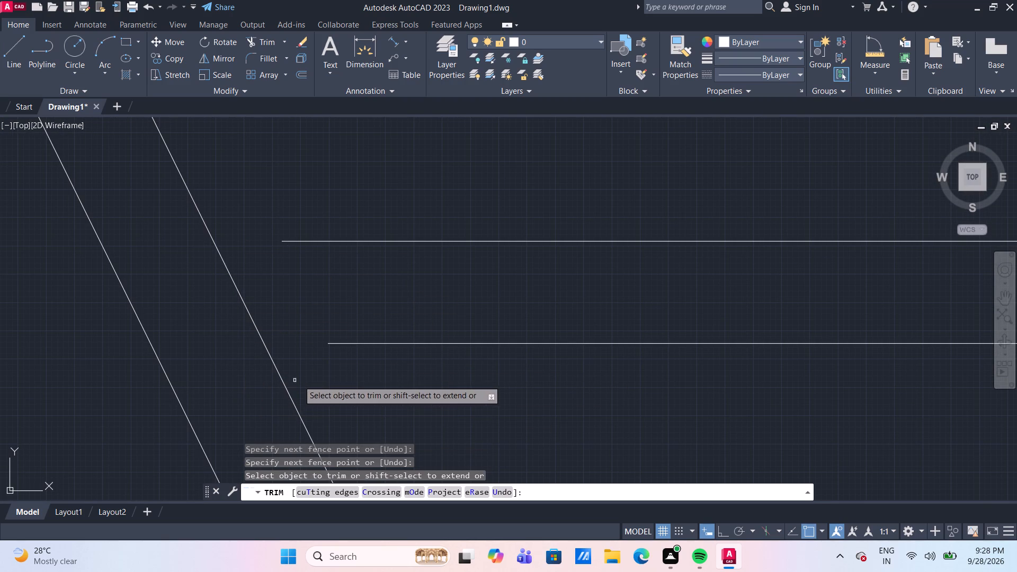
Extend both lines of the lower horizontal partition to the inner slanted wall line.
left_click(349, 345, "shift")
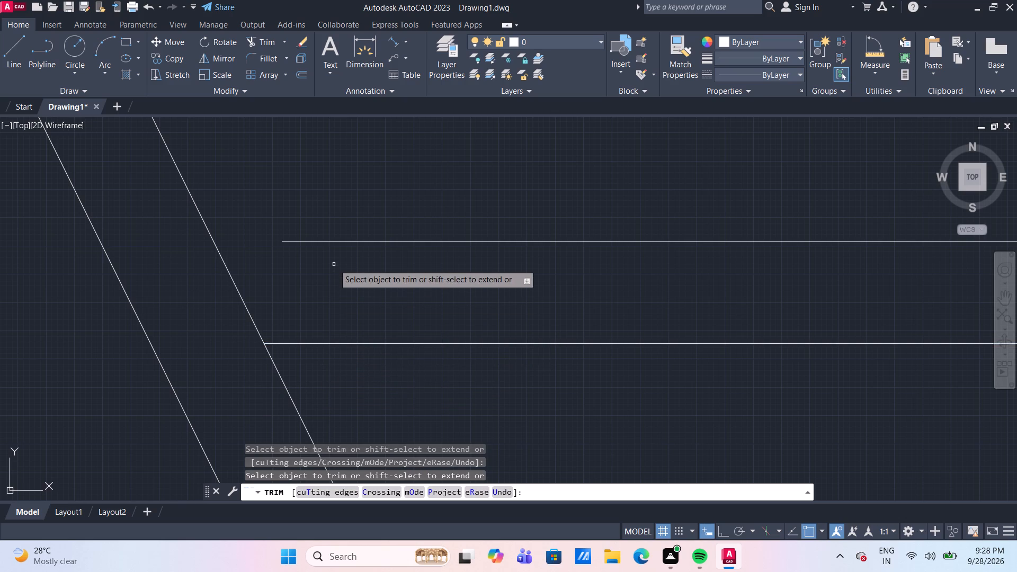
left_click(331, 243, "shift")
Extend the two top wall lines of the small bottom room to the inner slanted wall line.
scroll(331, 248, "down", 4)
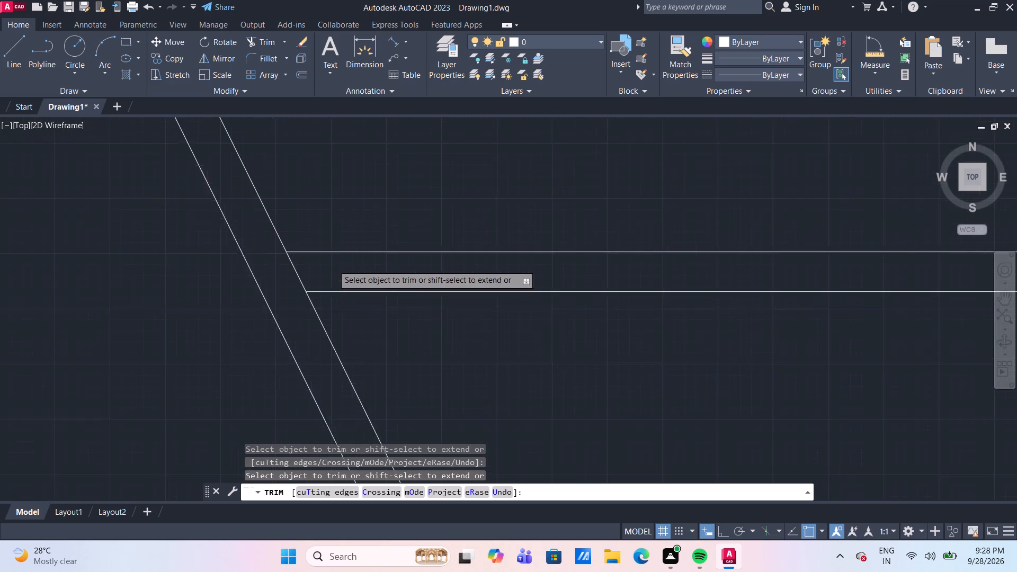
scroll(414, 353, "down", 1)
middle_click_drag(421, 399, 369, 325)
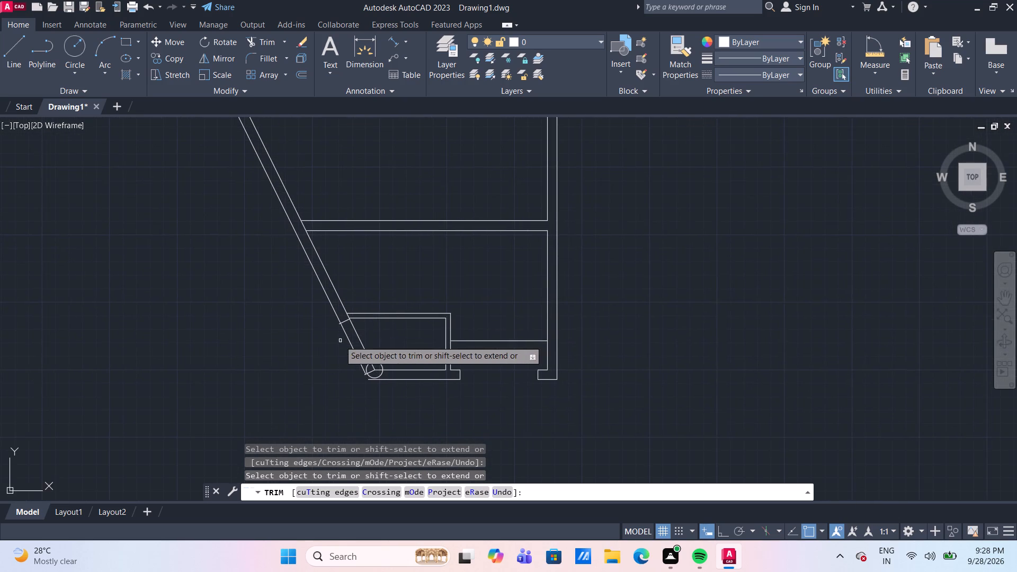
scroll(343, 309, "up", 3)
scroll(374, 348, "up", 1)
middle_click_drag(370, 343, 358, 316)
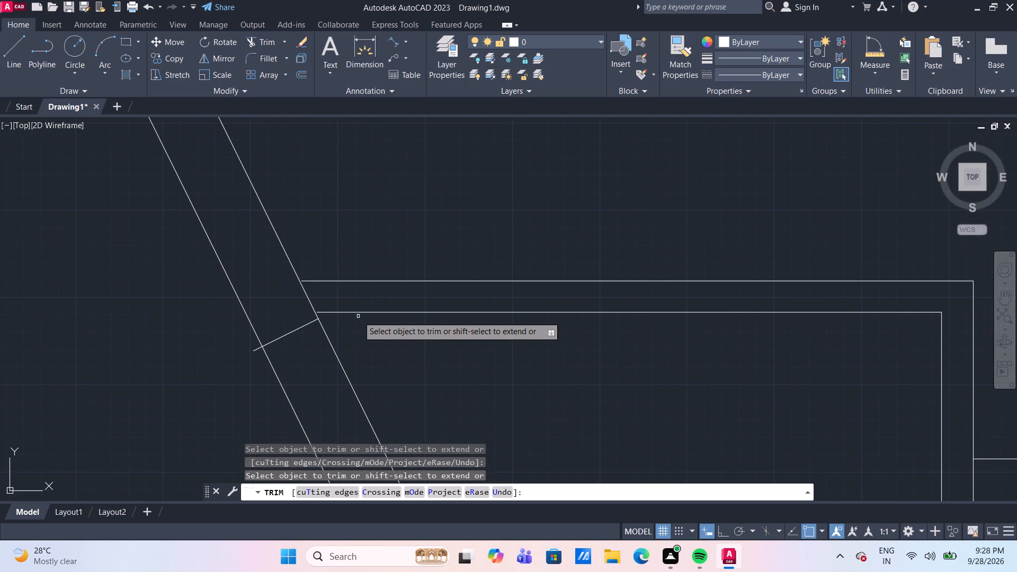
scroll(344, 322, "up", 1)
left_click(346, 325)
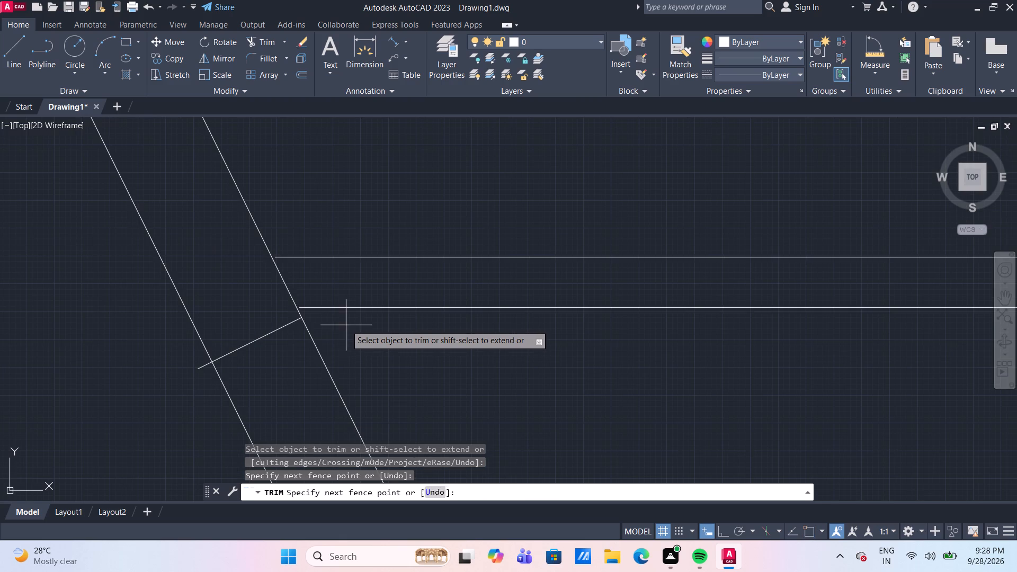
left_click(313, 227, "shift")
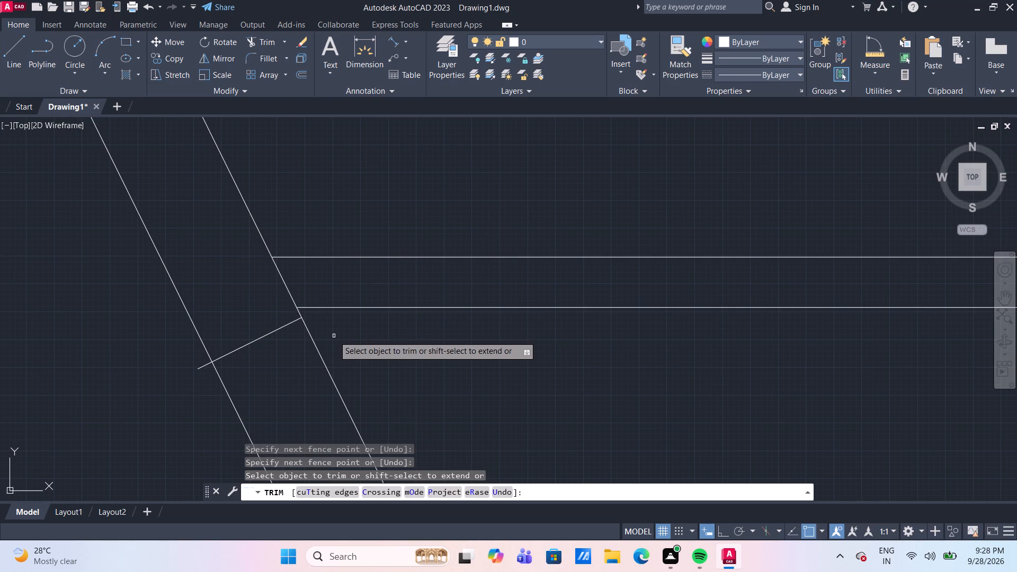
Delete the construction circle at the lower-left wall corner.
scroll(334, 334, "down", 4)
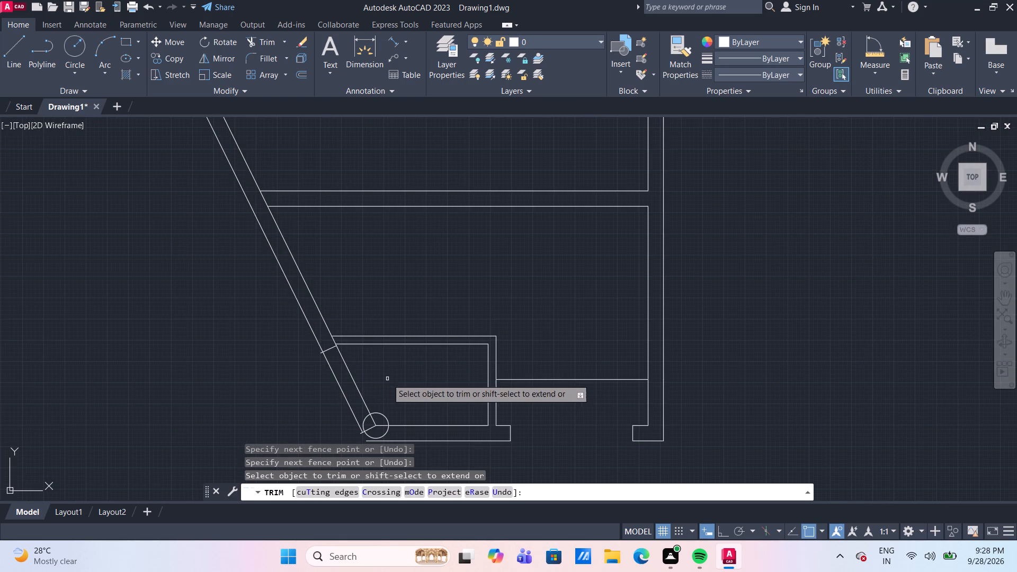
middle_click_drag(400, 390, 326, 280)
scroll(335, 306, "up", 2)
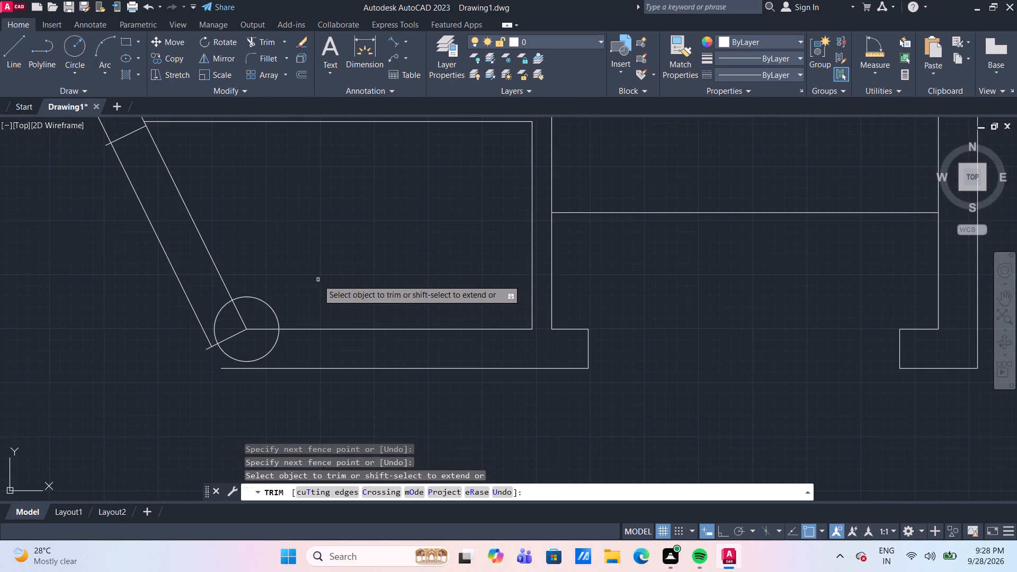
key("Escape")
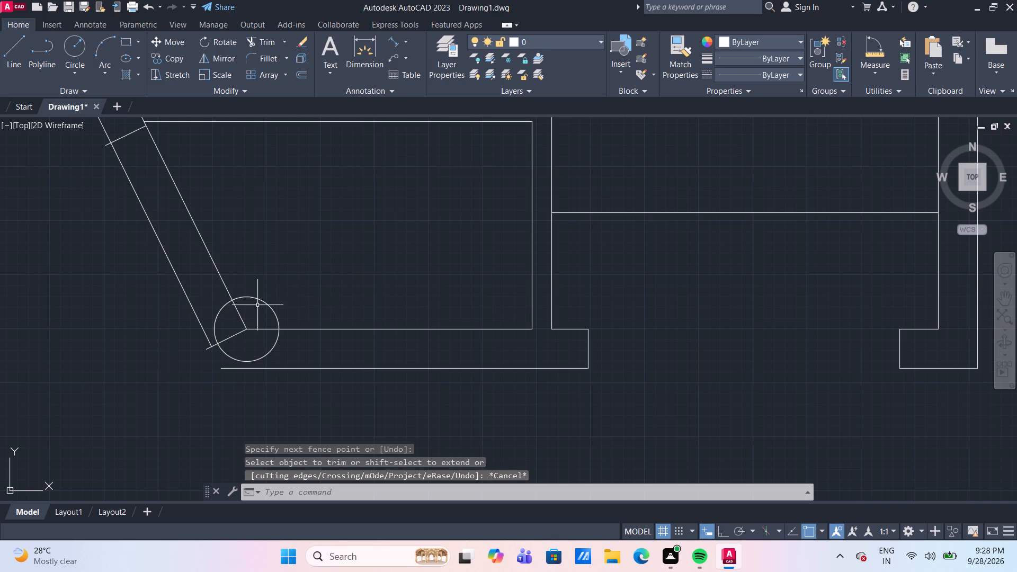
left_click(275, 307)
left_click(265, 302)
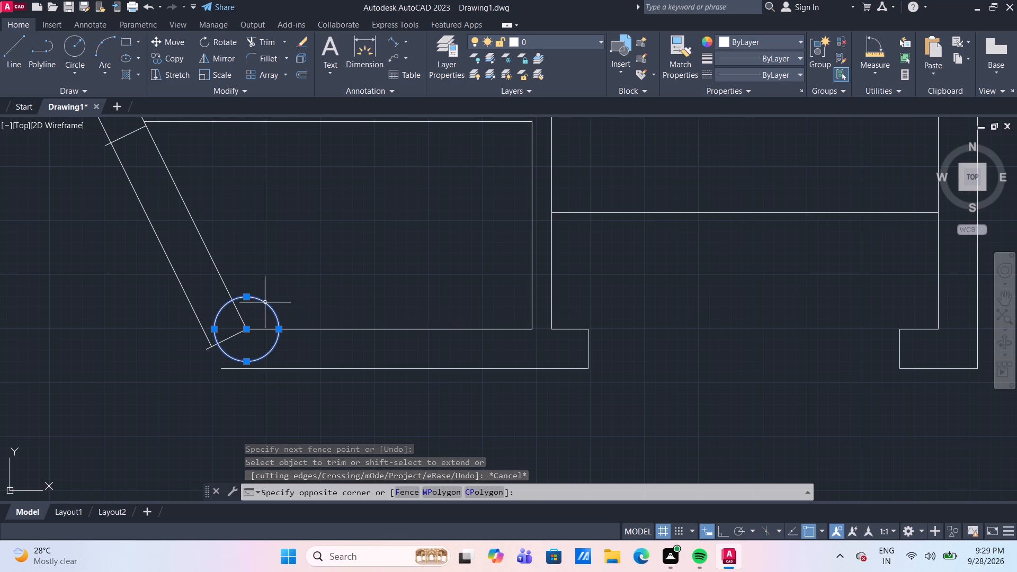
key("Delete")
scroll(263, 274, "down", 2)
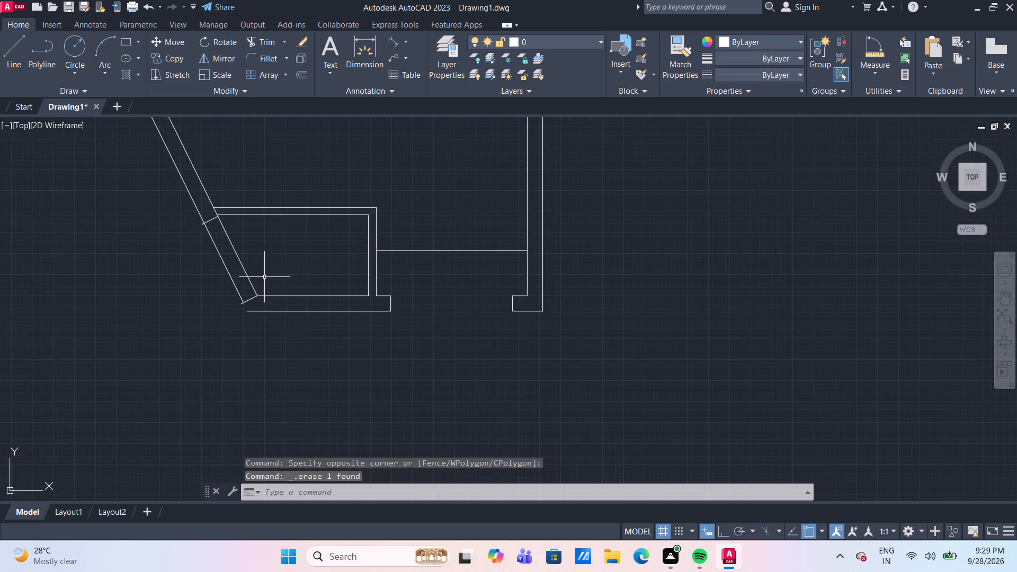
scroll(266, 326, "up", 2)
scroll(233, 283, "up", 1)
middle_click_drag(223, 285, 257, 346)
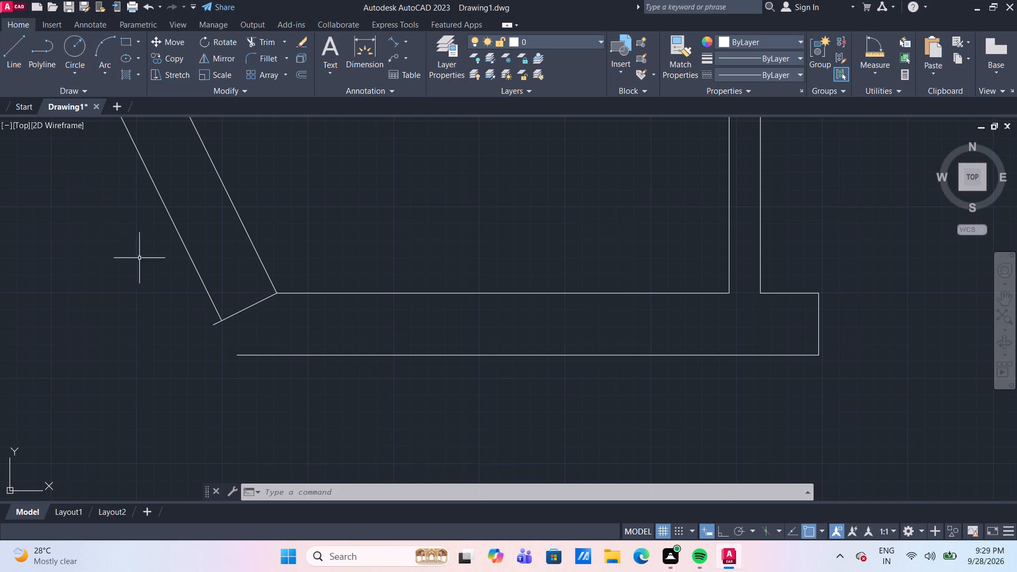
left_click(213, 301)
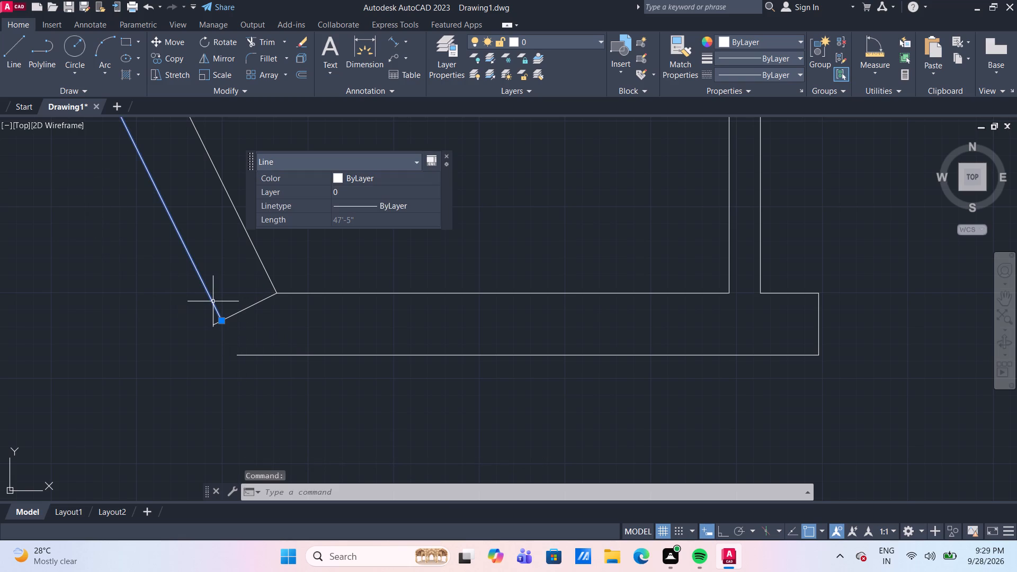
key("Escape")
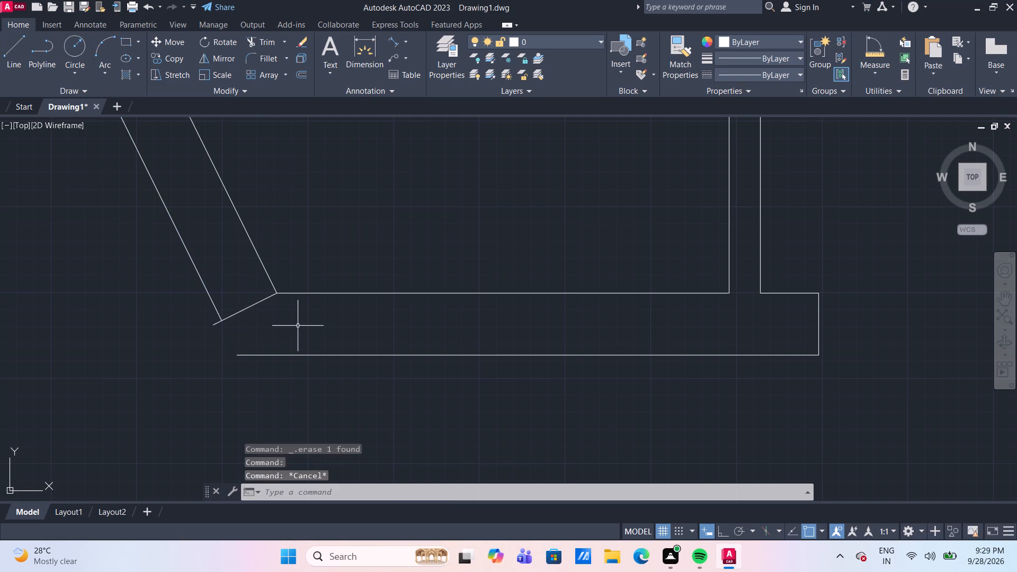
With Ortho on, stretch the free end of the bottom outer wall line past the slanted wall to about 8' long.
scroll(291, 335, "up", 1)
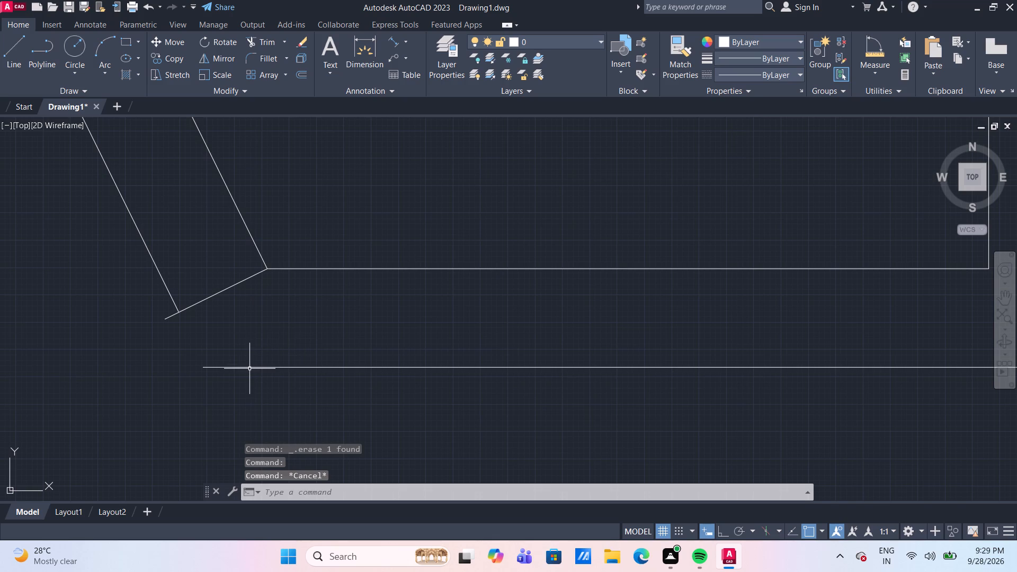
left_click(249, 369)
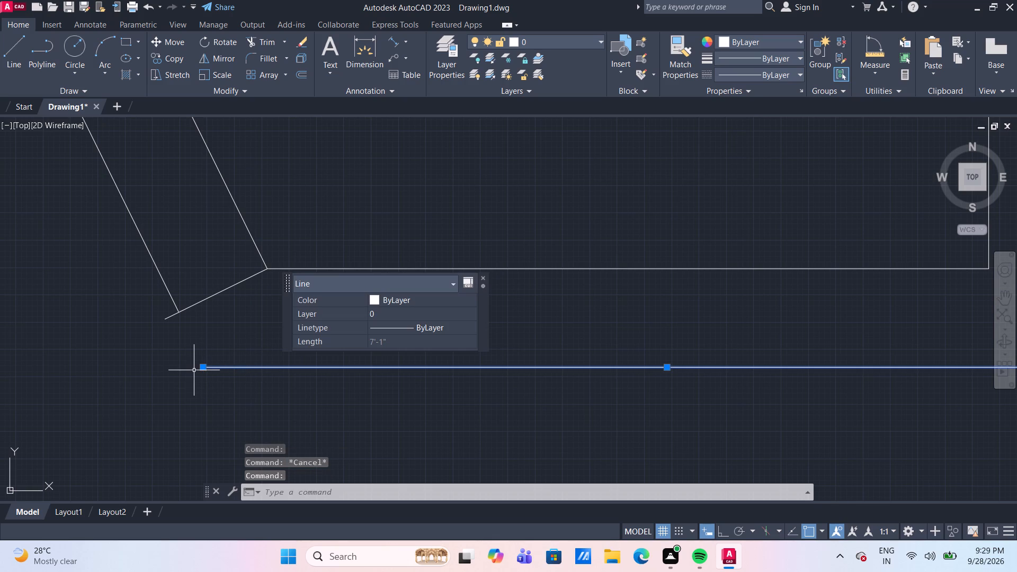
left_click(726, 530)
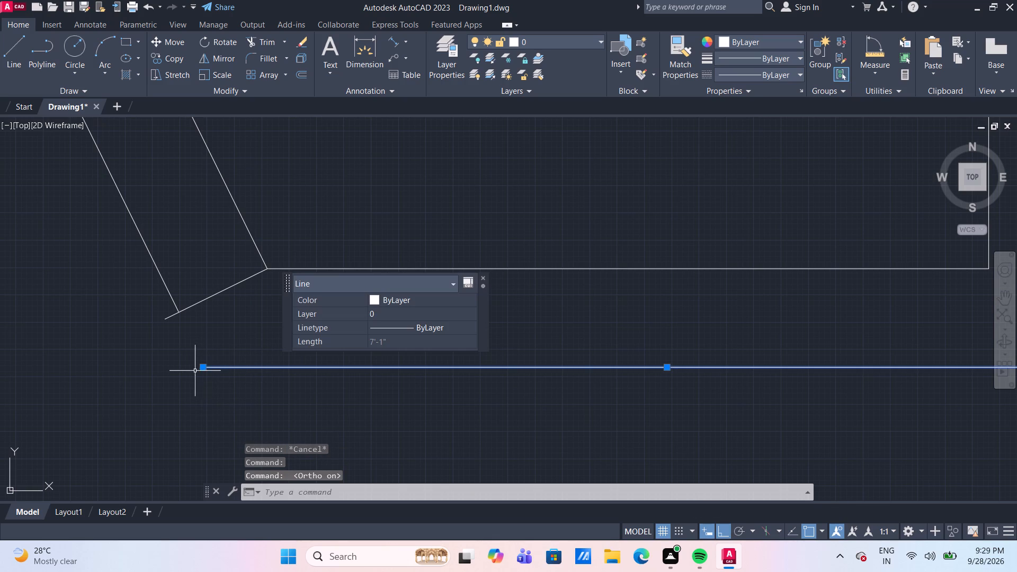
left_click(203, 365)
left_click(75, 376)
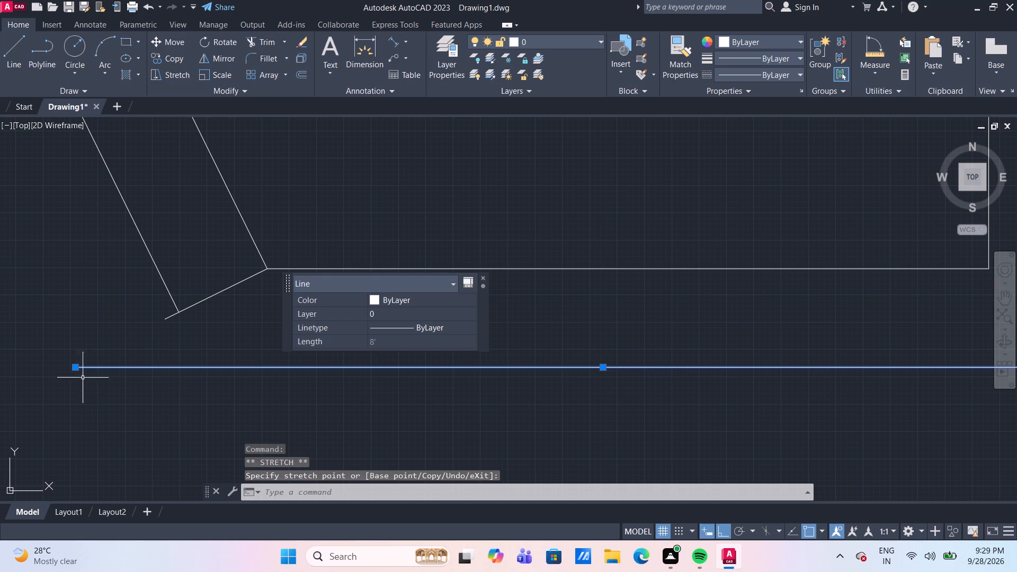
key("Escape")
Extend the outer slanted wall line to the bottom wall line, and trim the overhanging tick and excess bottom line at the corner.
type("TR")
key("Return")
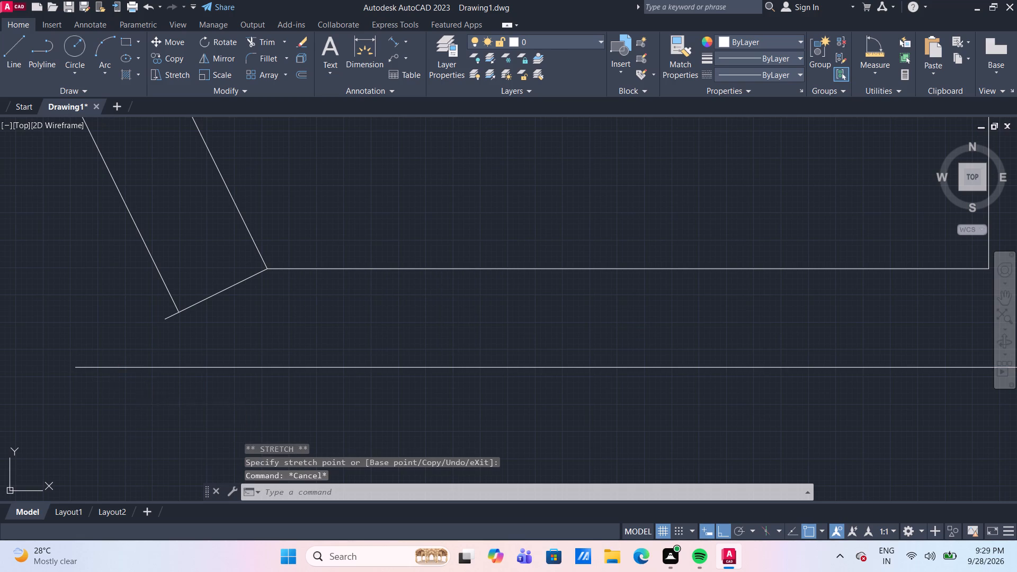
left_click(170, 293, "shift")
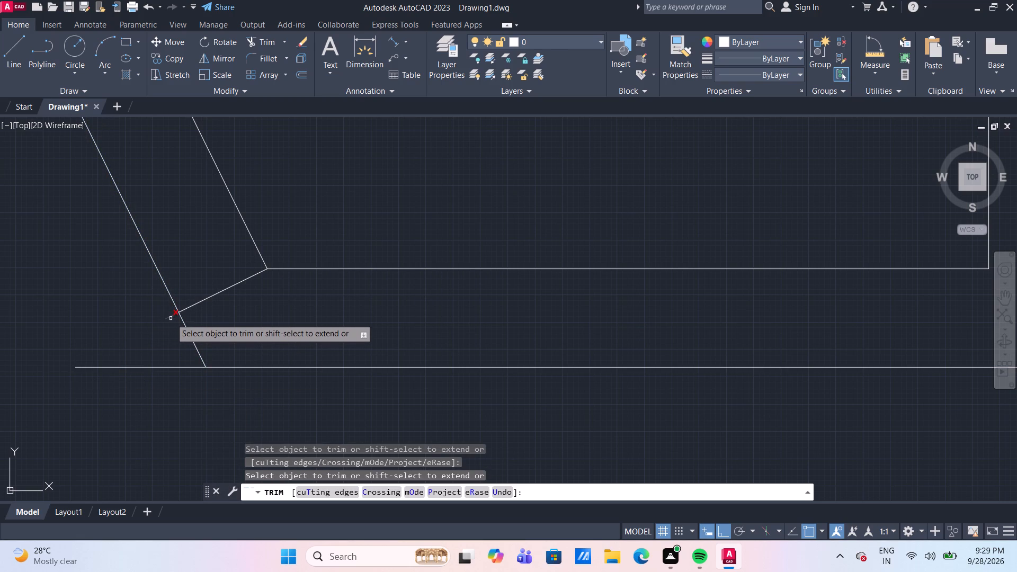
left_click(171, 318)
left_click(168, 366)
scroll(171, 369, "down", 2)
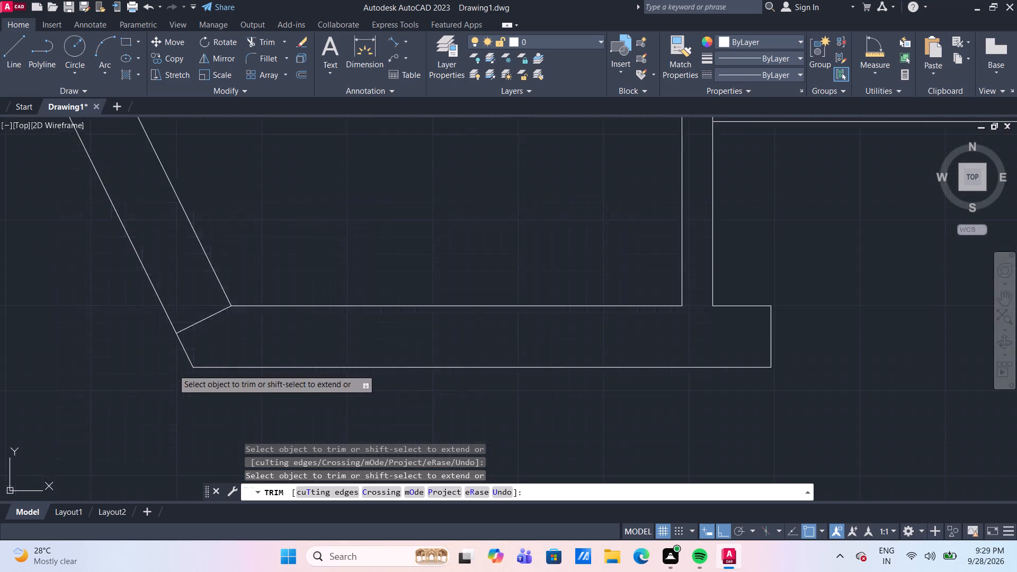
scroll(173, 370, "down", 1)
middle_click_drag(208, 401, 255, 409)
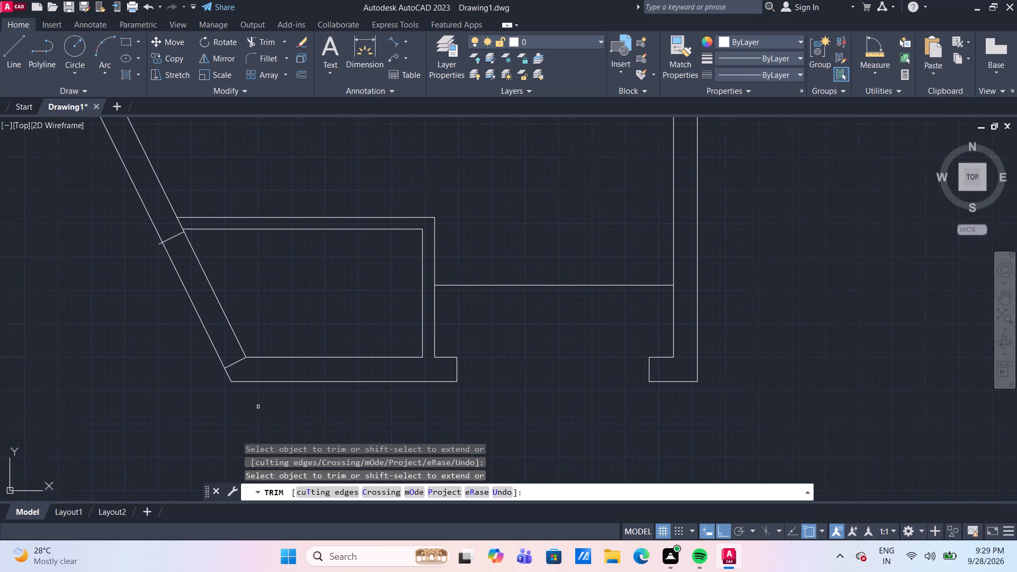
scroll(260, 401, "down", 1)
scroll(235, 422, "up", 2)
middle_click_drag(241, 412, 254, 452)
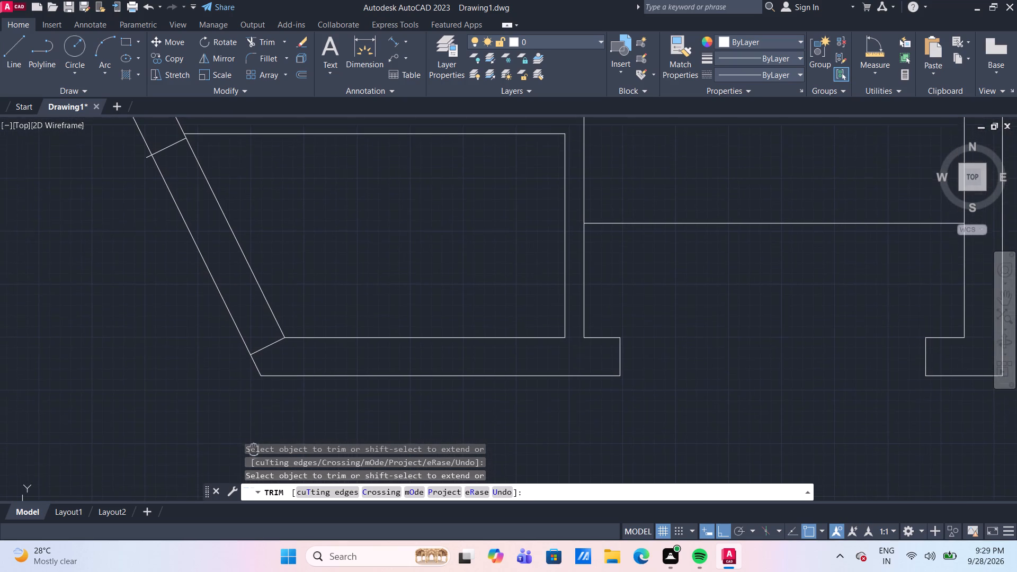
middle_click_drag(254, 452, 254, 453)
middle_click_drag(288, 230, 307, 279)
scroll(307, 279, "up", 1)
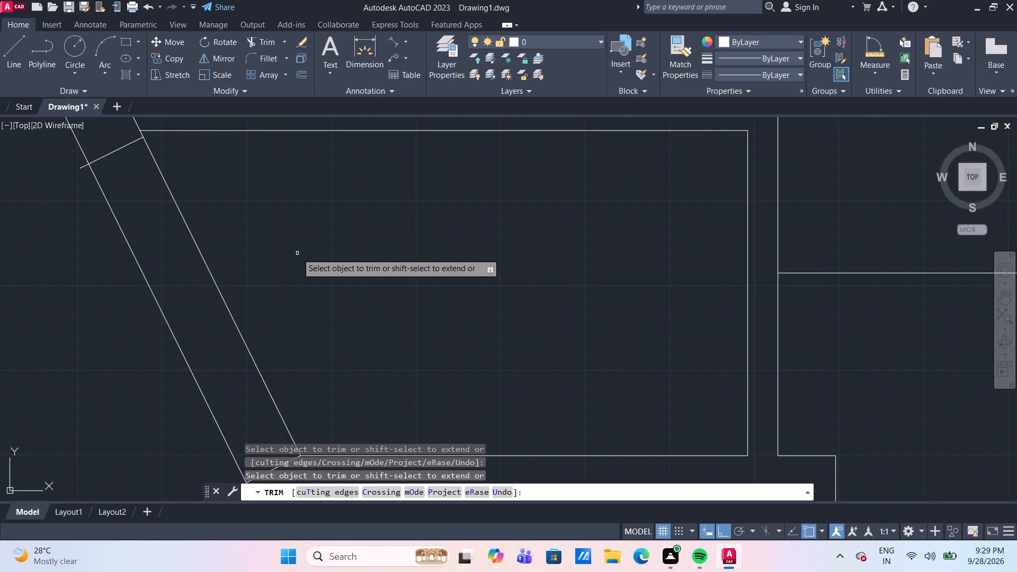
scroll(297, 253, "down", 2)
scroll(309, 318, "up", 1)
middle_click_drag(308, 315, 322, 322)
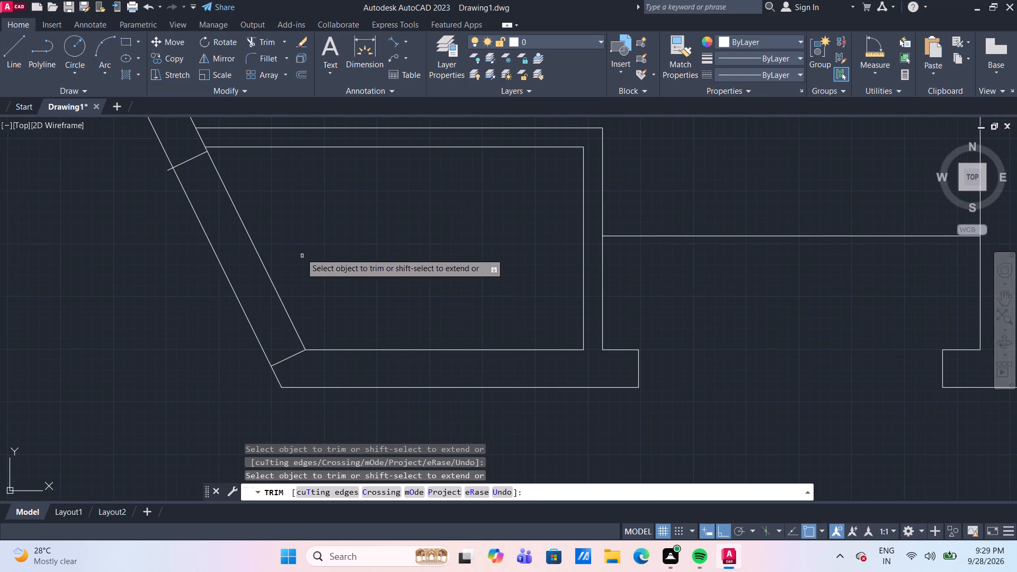
key("Escape")
Offset the slanted cross line at the small bottom room's upper partition by 5" up along the slanted wall.
scroll(261, 199, "up", 1)
middle_click_drag(271, 219, 285, 308)
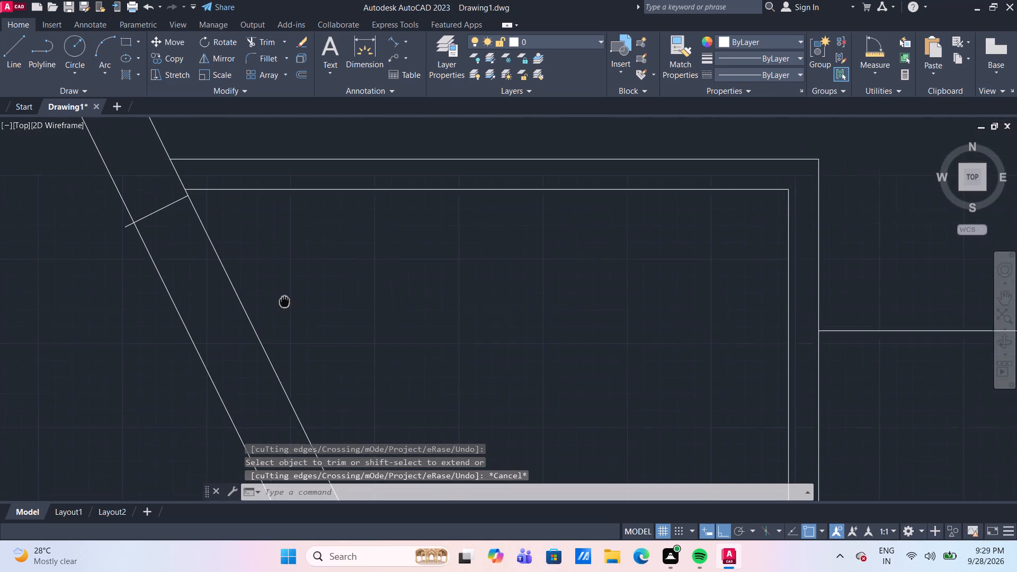
middle_click_drag(285, 308, 285, 315)
scroll(181, 217, "up", 2)
middle_click_drag(182, 245, 200, 268)
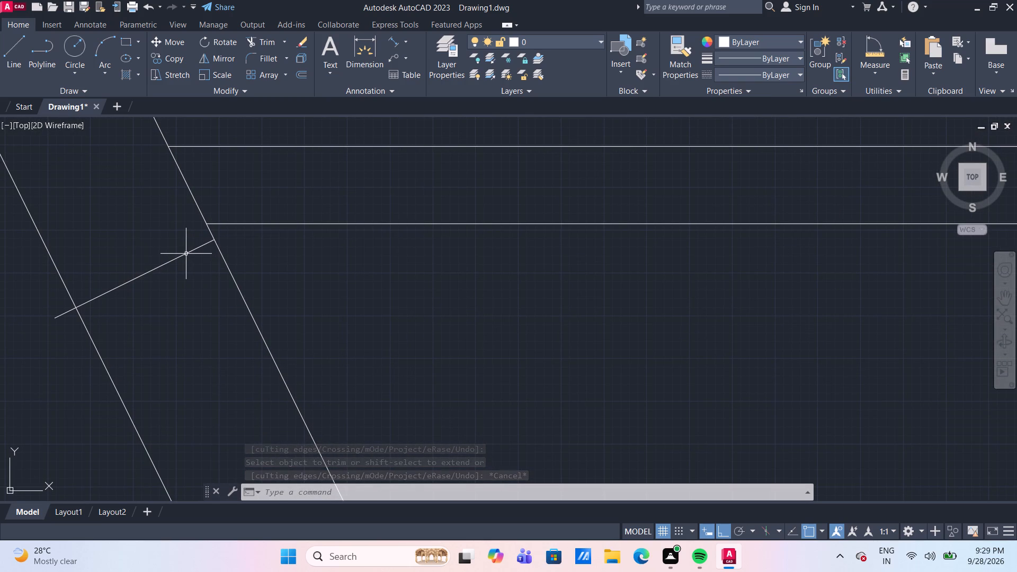
scroll(190, 264, "down", 2)
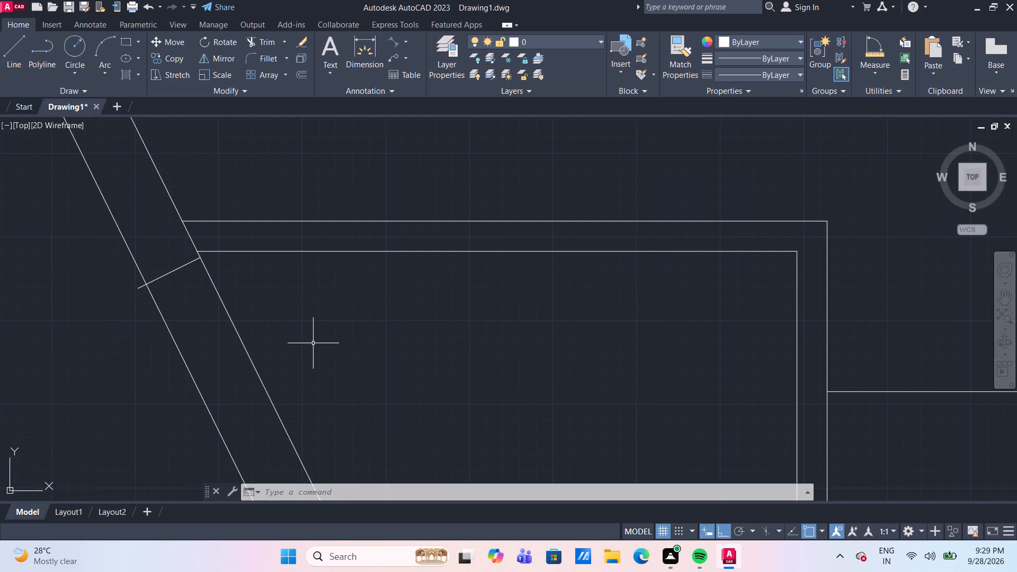
key("o")
key("Return")
key("Return")
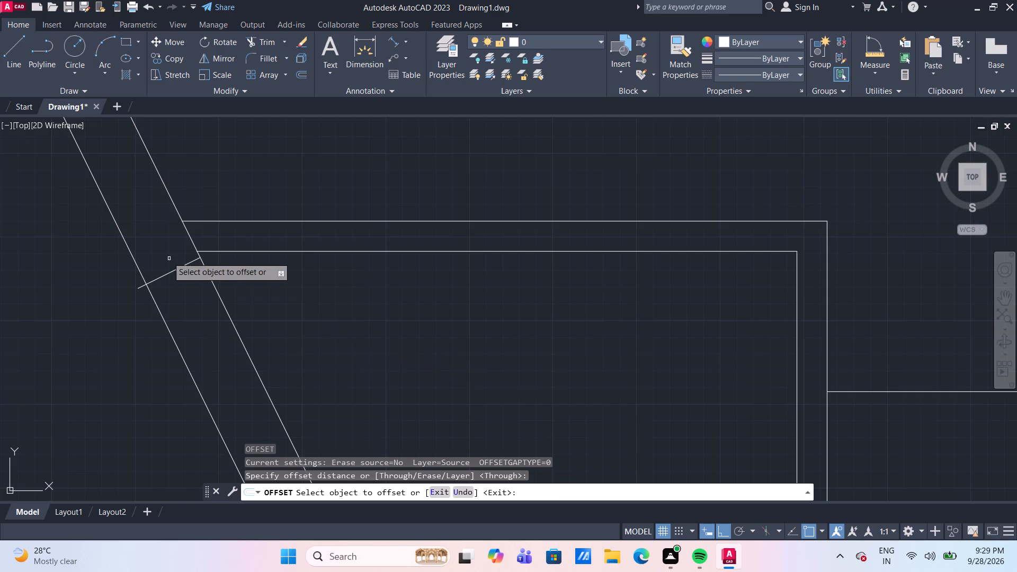
left_click(176, 270)
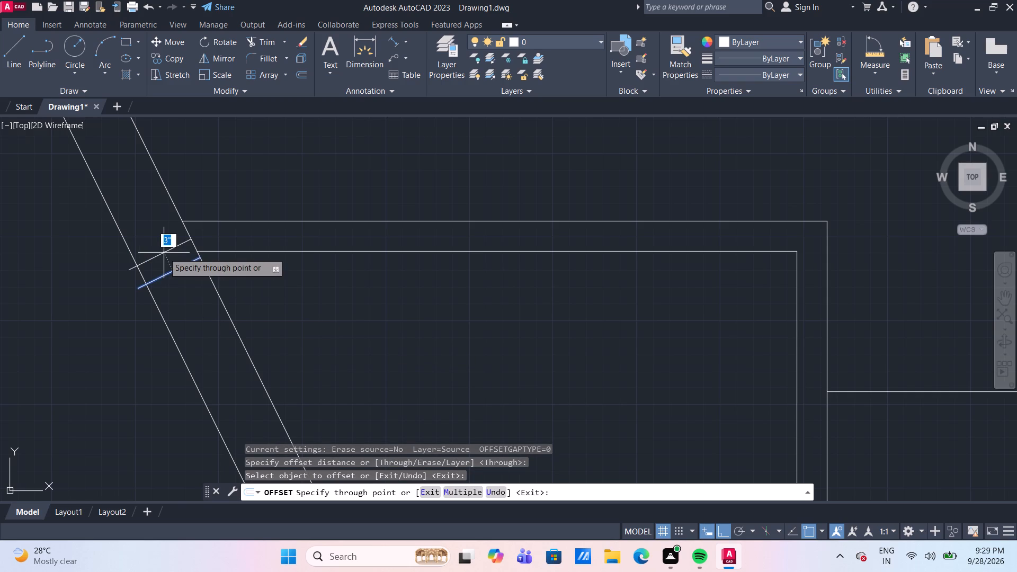
type("5\"")
key("Return")
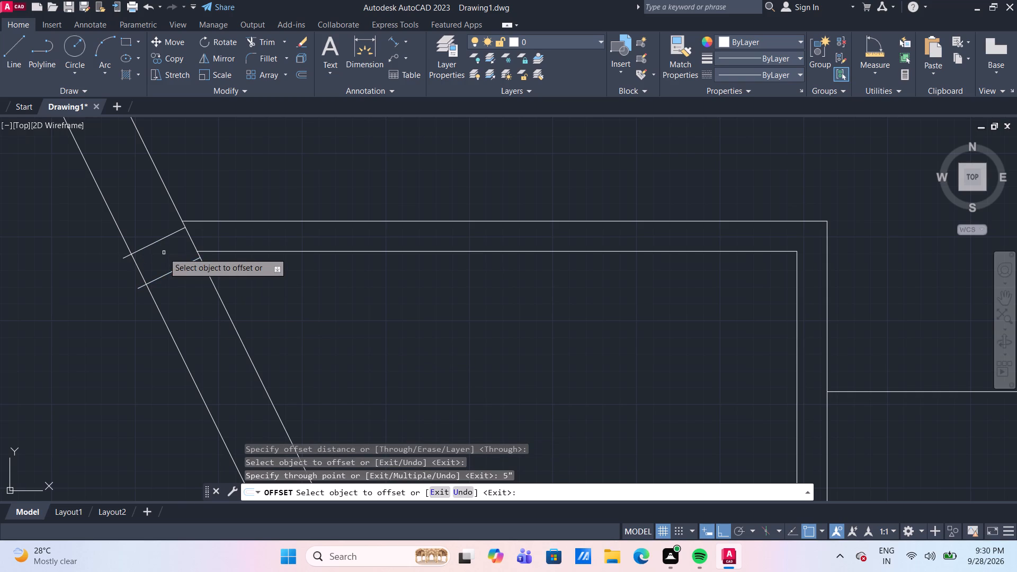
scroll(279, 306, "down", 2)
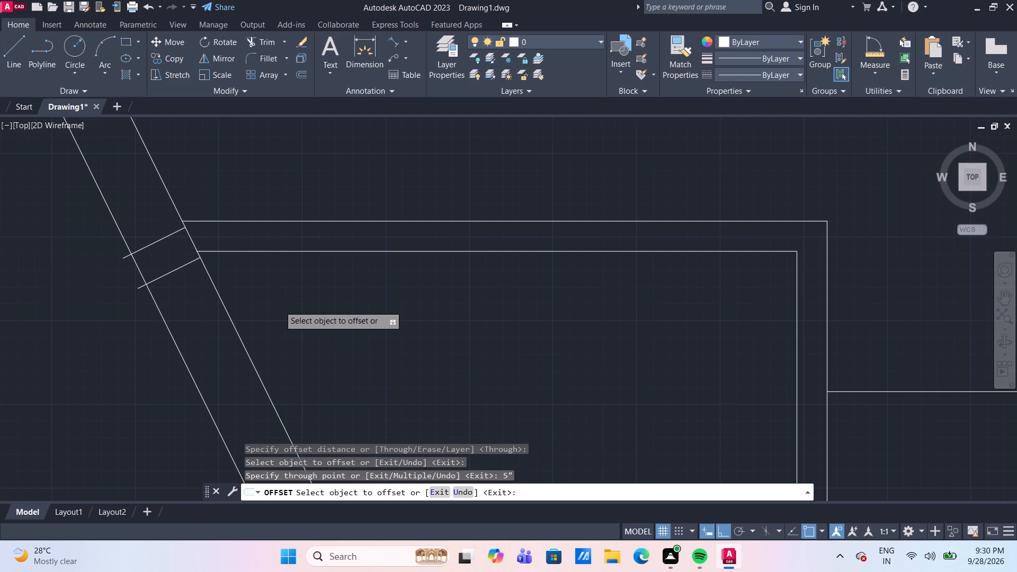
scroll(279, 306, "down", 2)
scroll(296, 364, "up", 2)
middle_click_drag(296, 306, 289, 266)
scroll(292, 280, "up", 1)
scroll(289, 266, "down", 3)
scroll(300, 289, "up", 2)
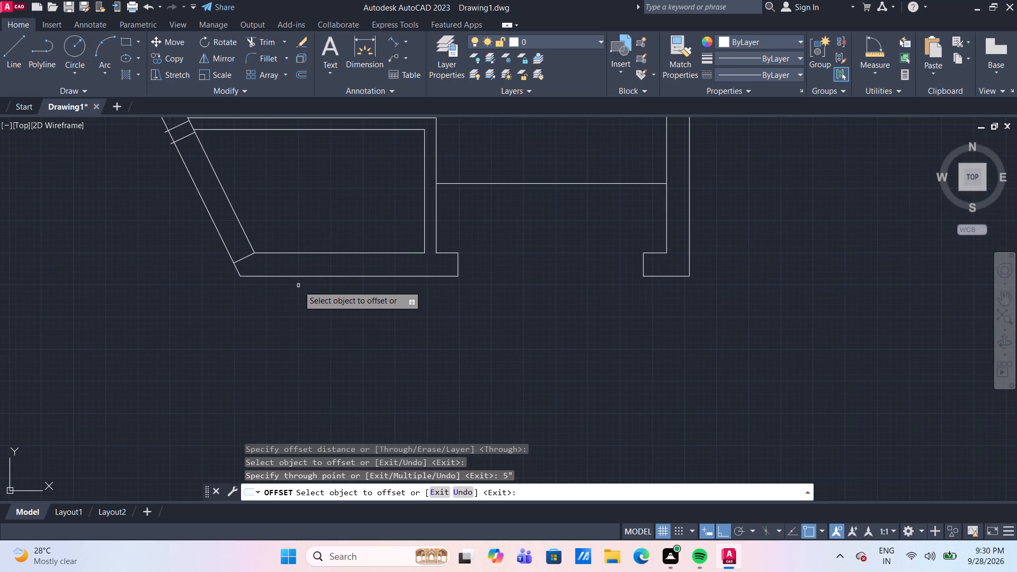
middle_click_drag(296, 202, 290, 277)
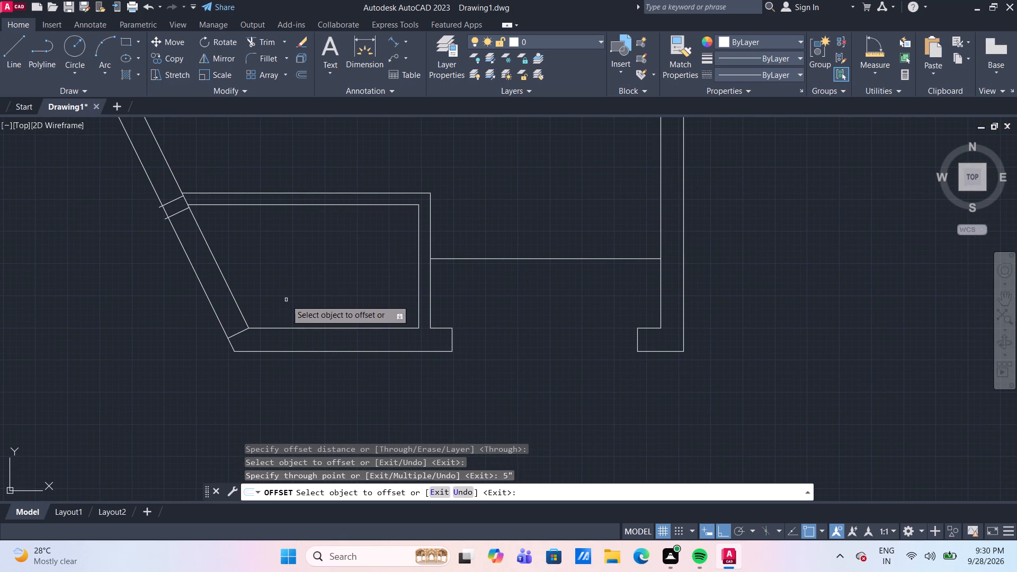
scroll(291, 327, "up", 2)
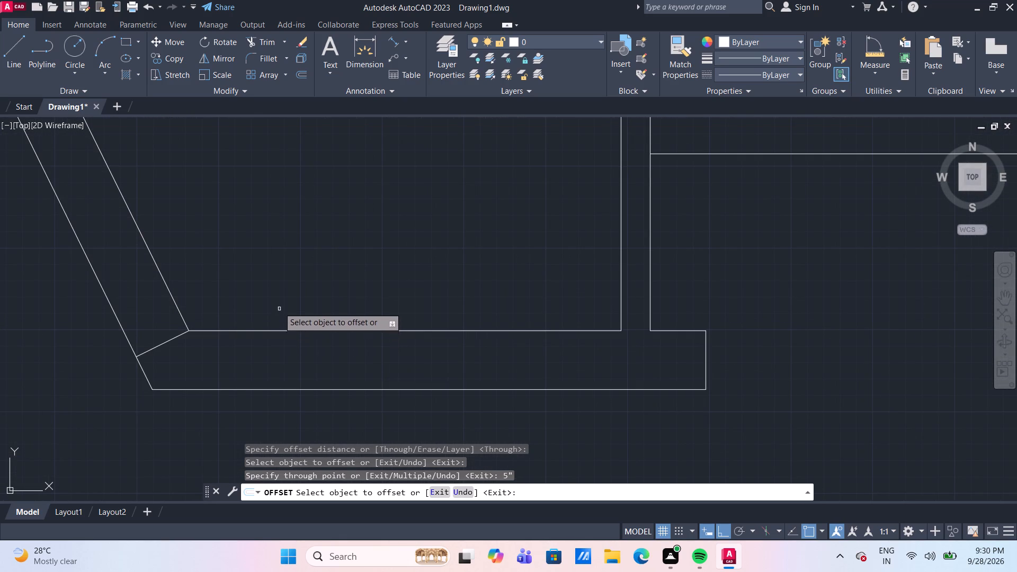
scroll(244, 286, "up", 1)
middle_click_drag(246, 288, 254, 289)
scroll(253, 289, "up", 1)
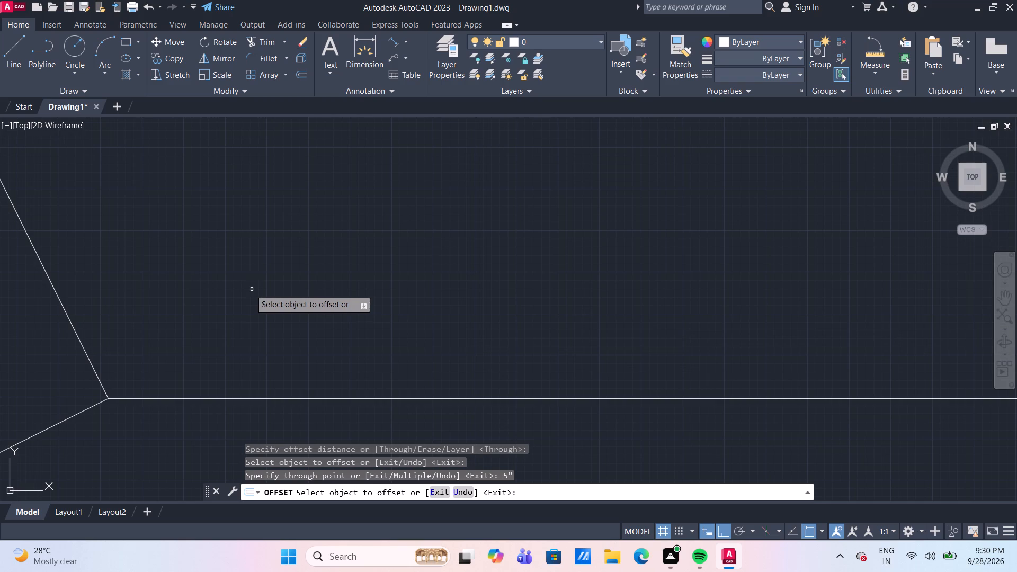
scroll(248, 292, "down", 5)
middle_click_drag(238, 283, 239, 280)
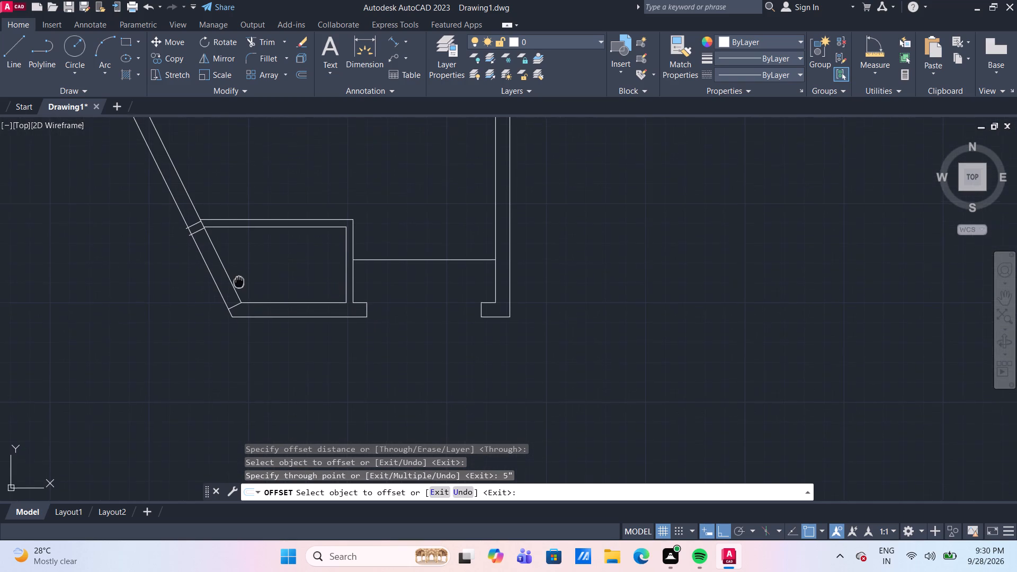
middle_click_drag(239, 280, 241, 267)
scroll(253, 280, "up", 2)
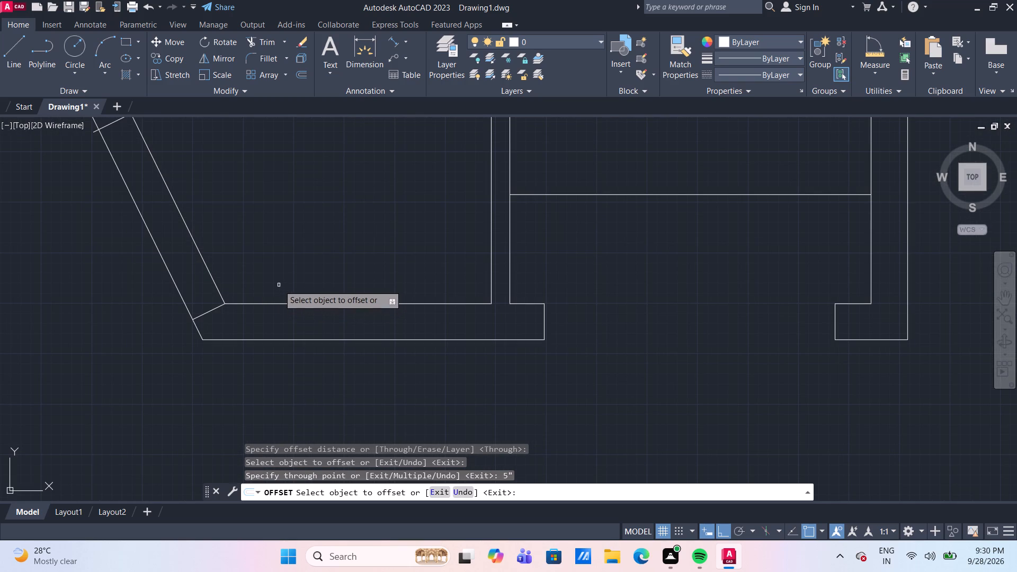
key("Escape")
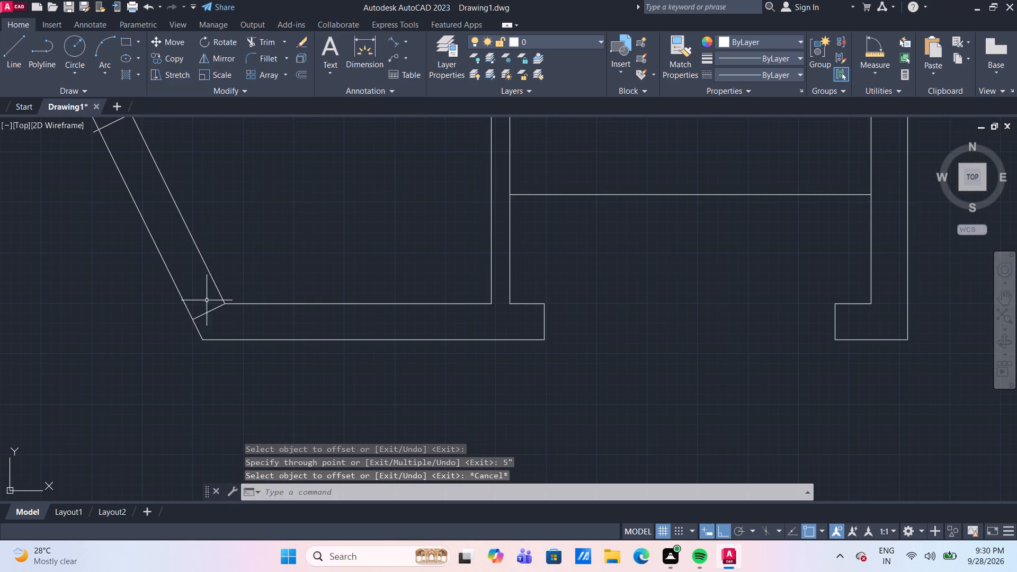
Delete the slanted cross line inside the wall at the lower-left corner.
scroll(230, 311, "up", 1)
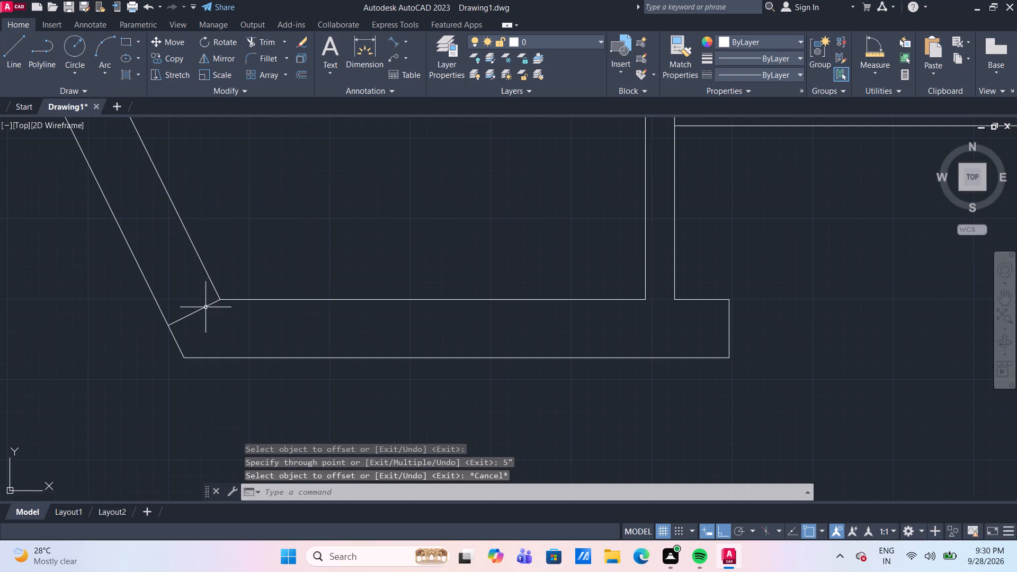
left_click(203, 307)
key("Delete")
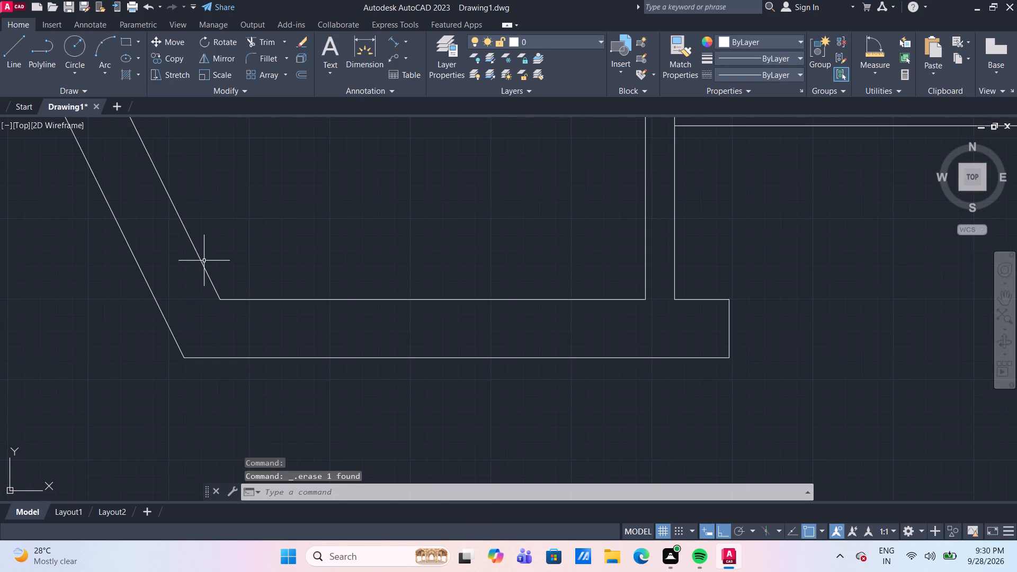
Draw a diagonal line joining the inner and outer wall corners at the lower-left corner of the plan.
scroll(205, 261, "down", 2)
middle_click_drag(204, 204, 233, 221)
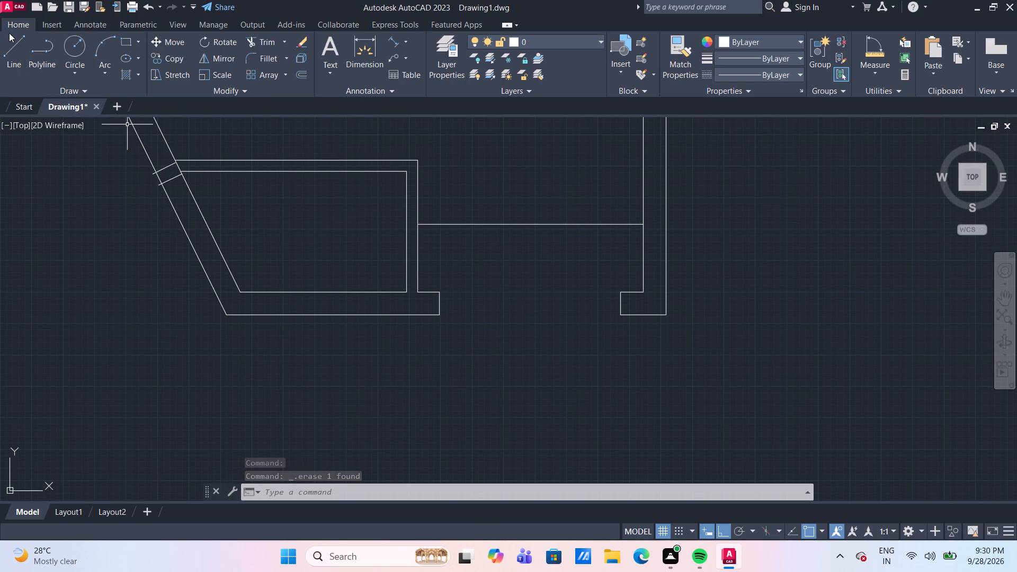
left_click(16, 45)
scroll(201, 285, "up", 3)
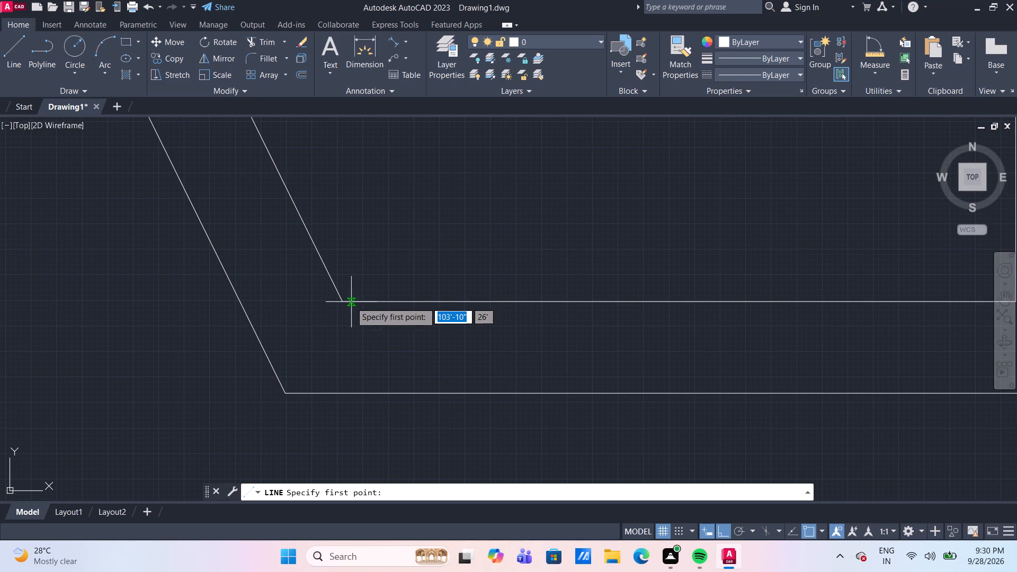
left_click(343, 301)
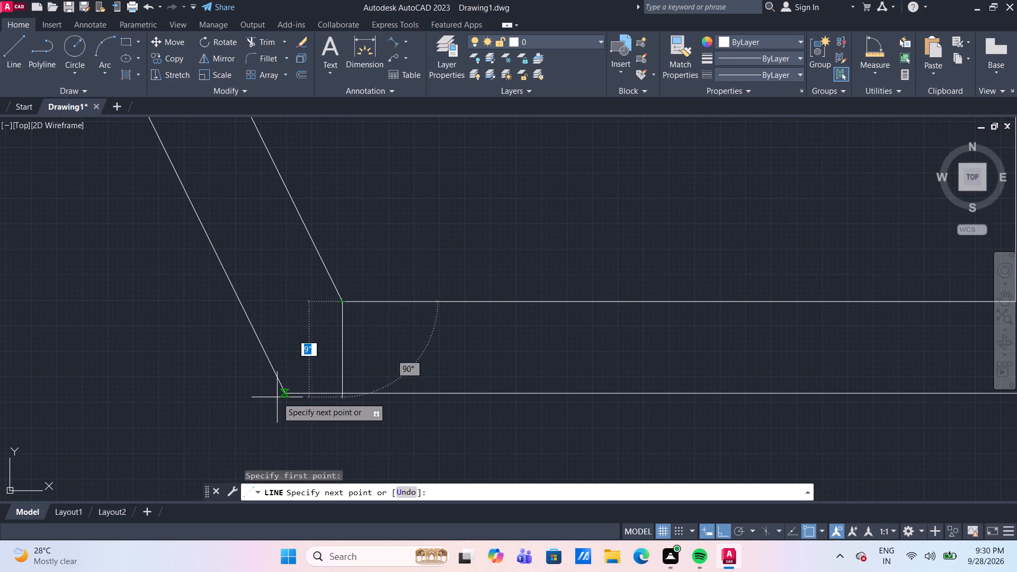
left_click(287, 392)
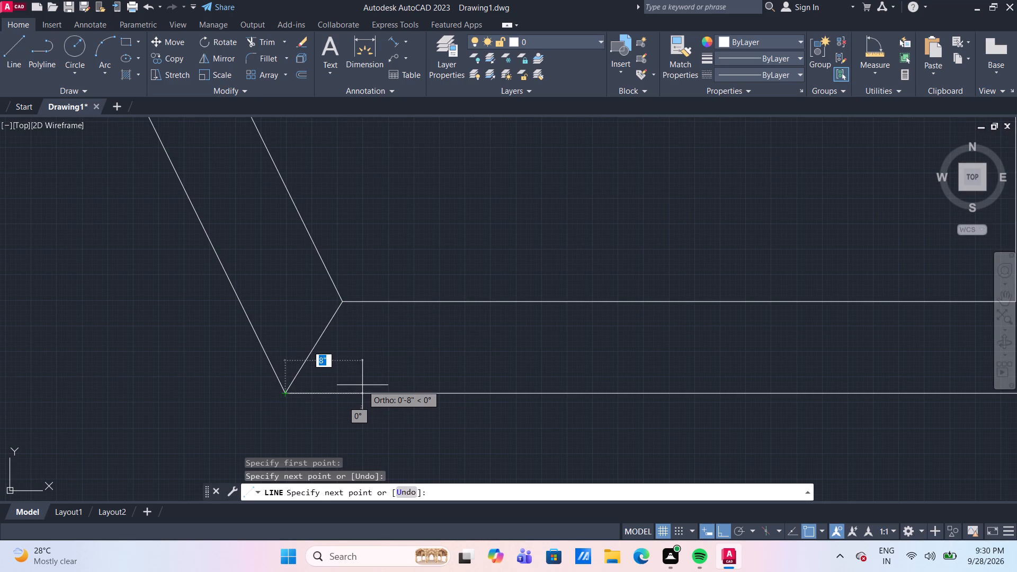
key("Escape")
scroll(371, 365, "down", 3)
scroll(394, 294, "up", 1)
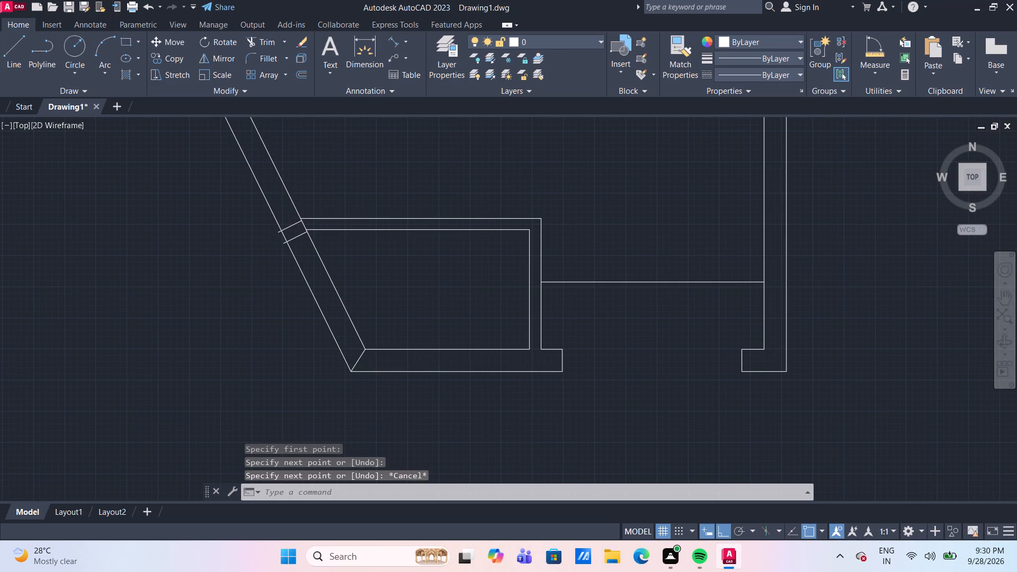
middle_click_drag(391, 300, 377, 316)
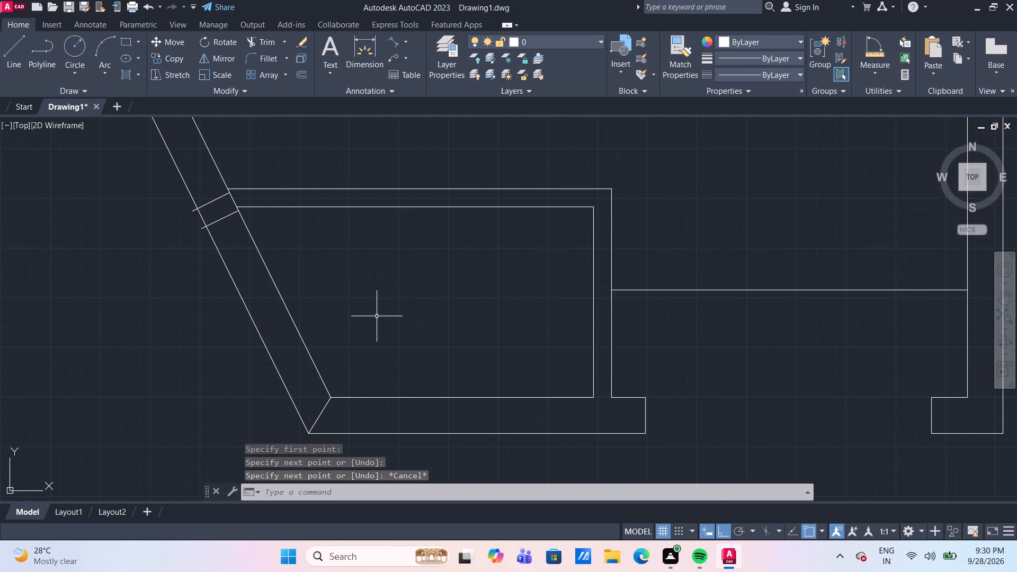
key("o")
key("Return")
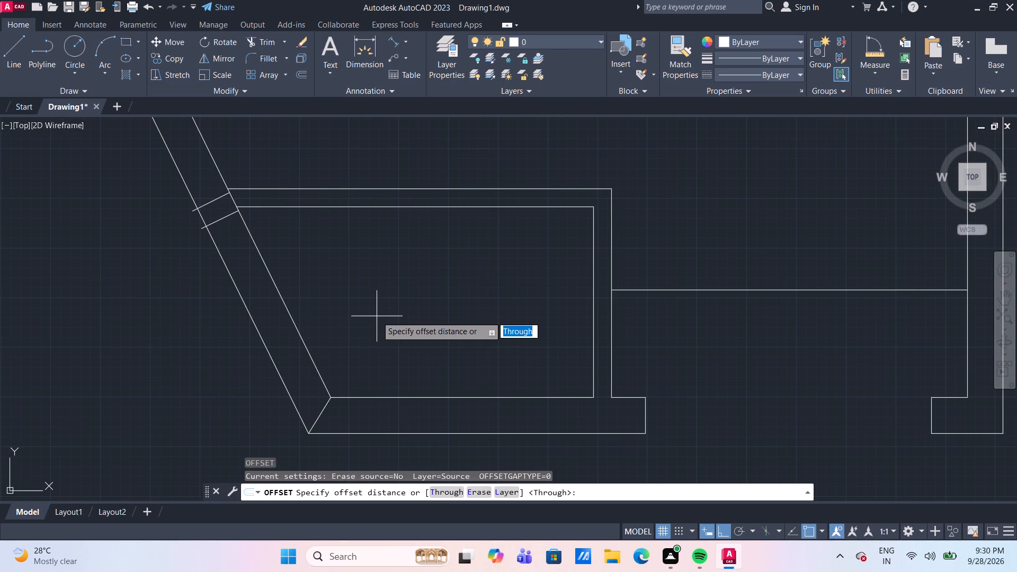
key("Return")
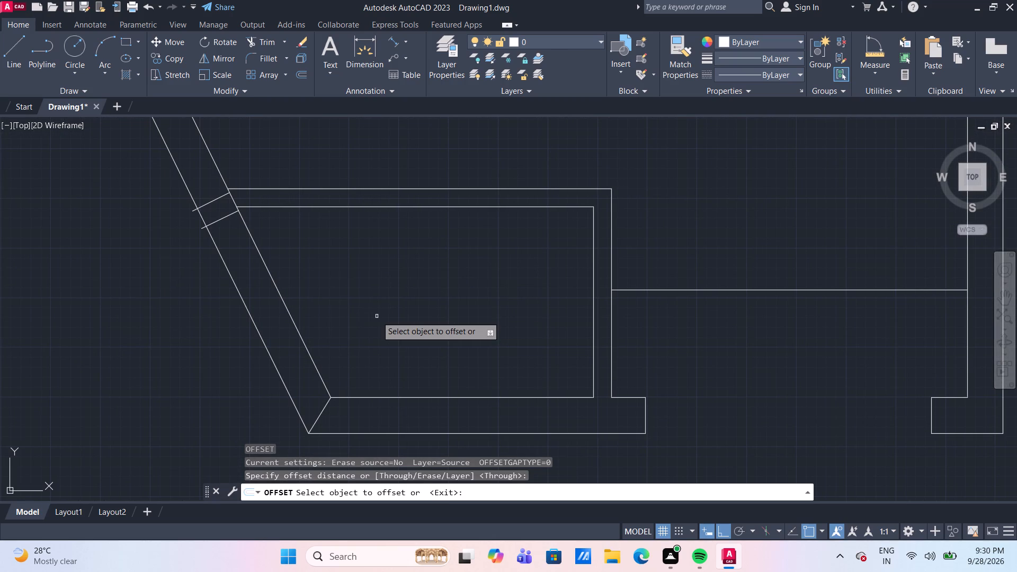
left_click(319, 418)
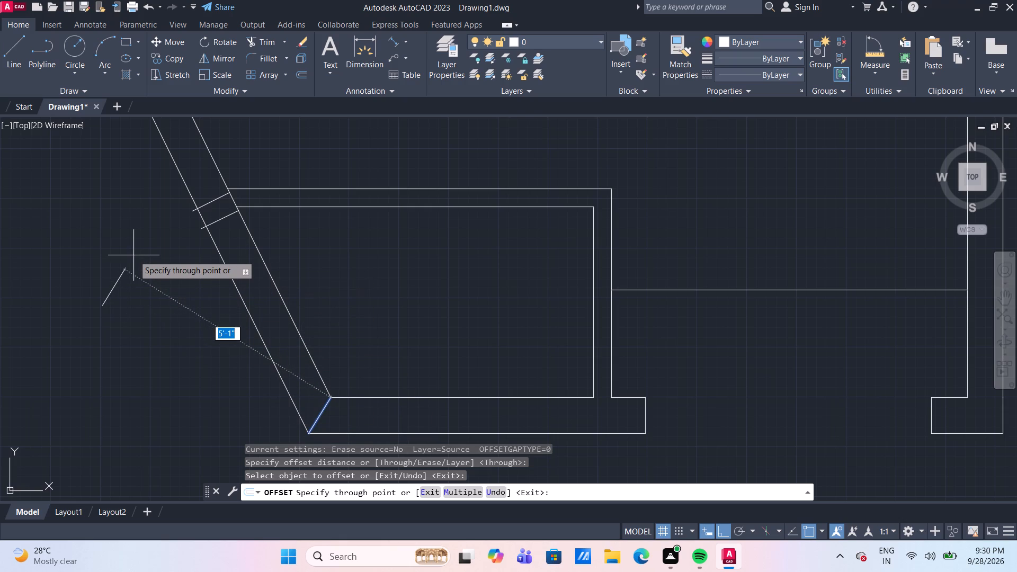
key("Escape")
Delete the two short cross lines inside the slanted wall at the small bottom room's upper partition.
left_click_drag(223, 228, 217, 216)
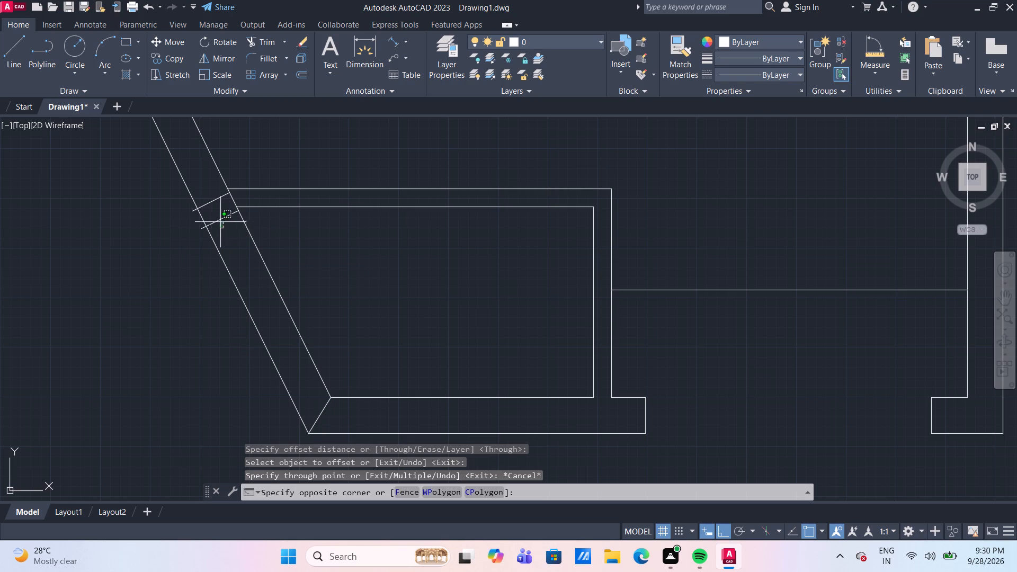
left_click_drag(217, 216, 216, 213)
left_click(210, 193)
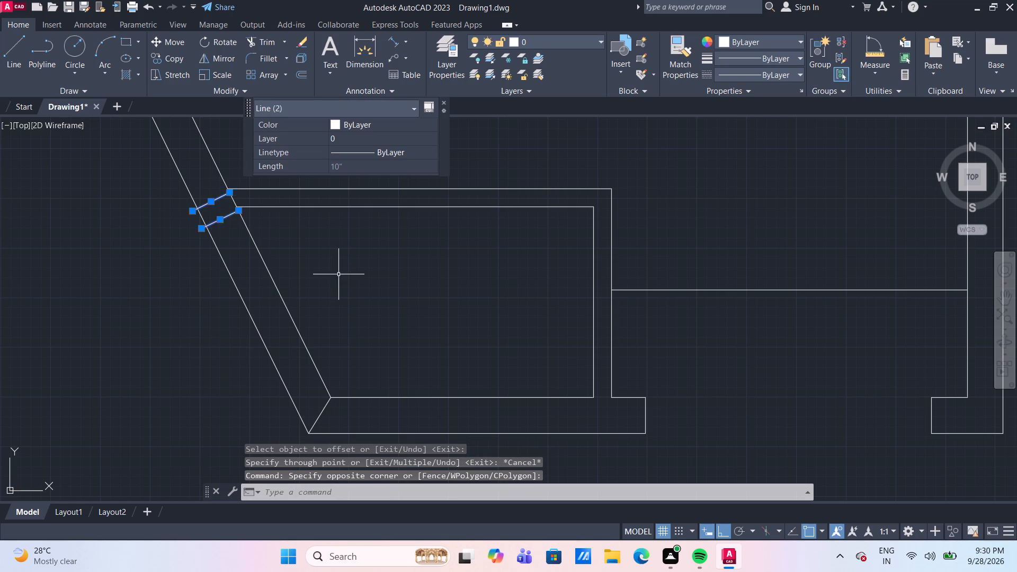
key("Delete")
With Ortho off, draw a line about 1' long from the partition's lower line across the slanted wall, about 87° to its inner line.
left_click_drag(13, 56, 30, 66)
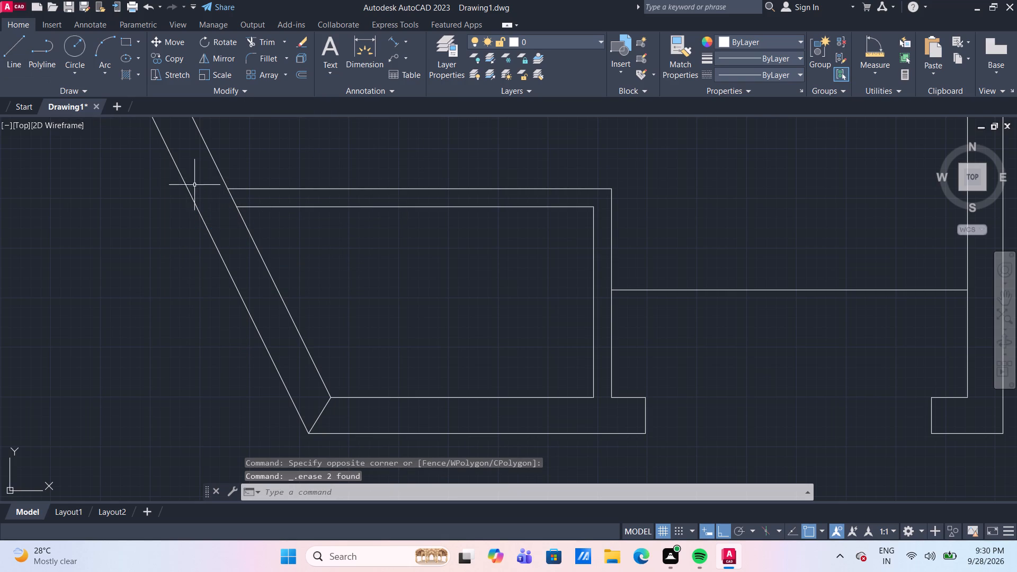
scroll(226, 195, "up", 2)
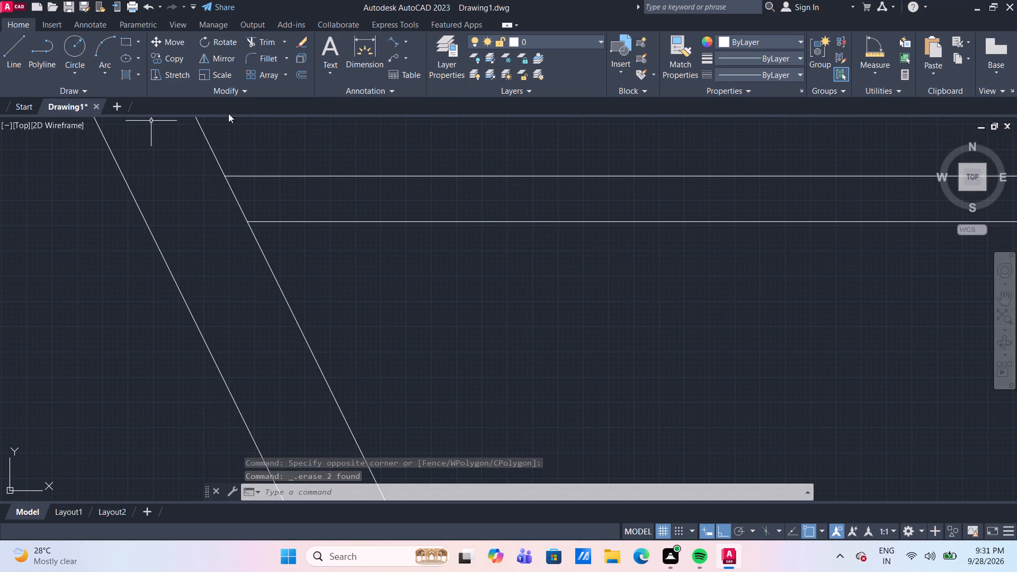
left_click(7, 46)
scroll(264, 220, "up", 1)
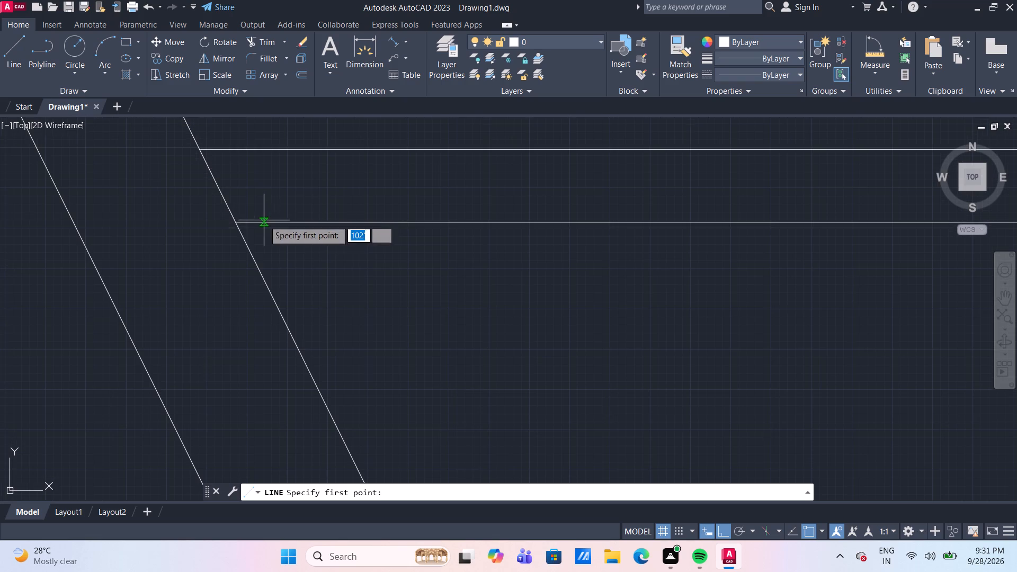
left_click(236, 223)
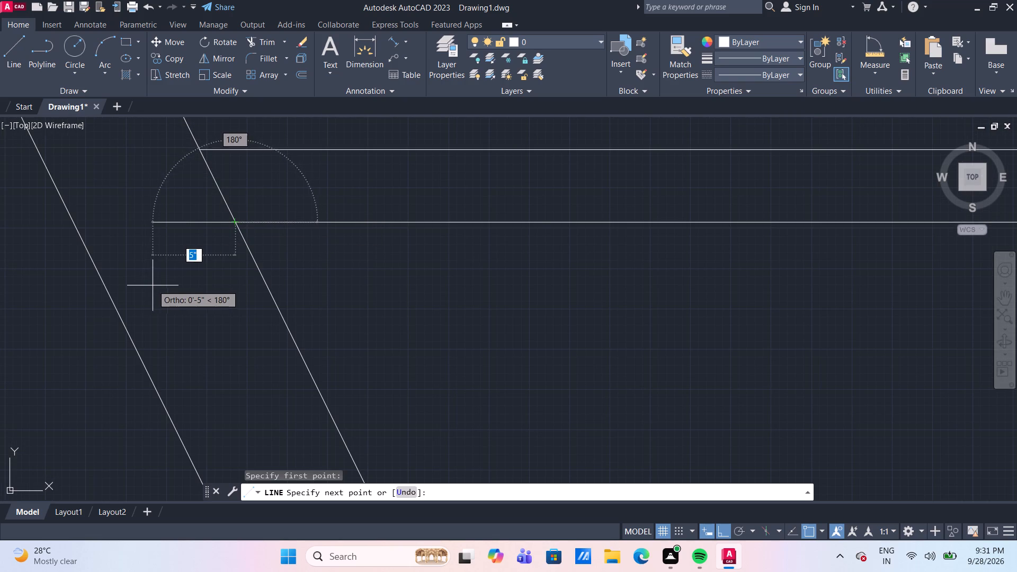
left_click(728, 534)
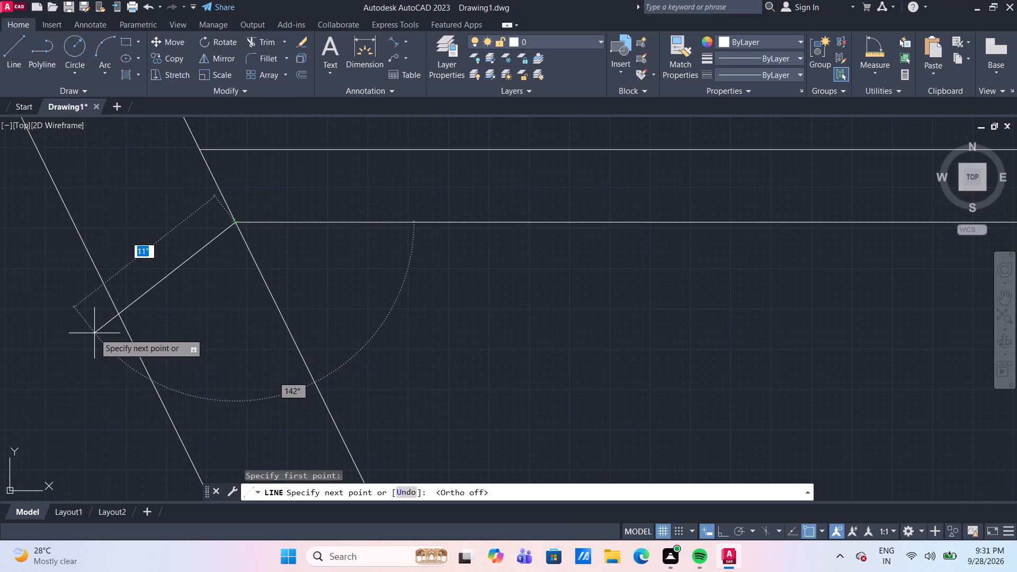
left_click(55, 300)
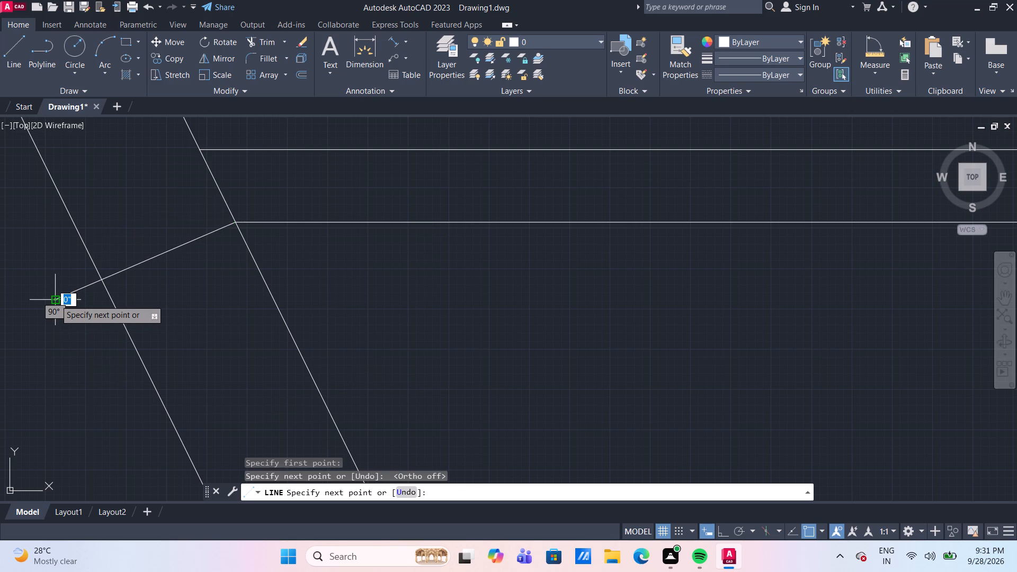
key("Escape")
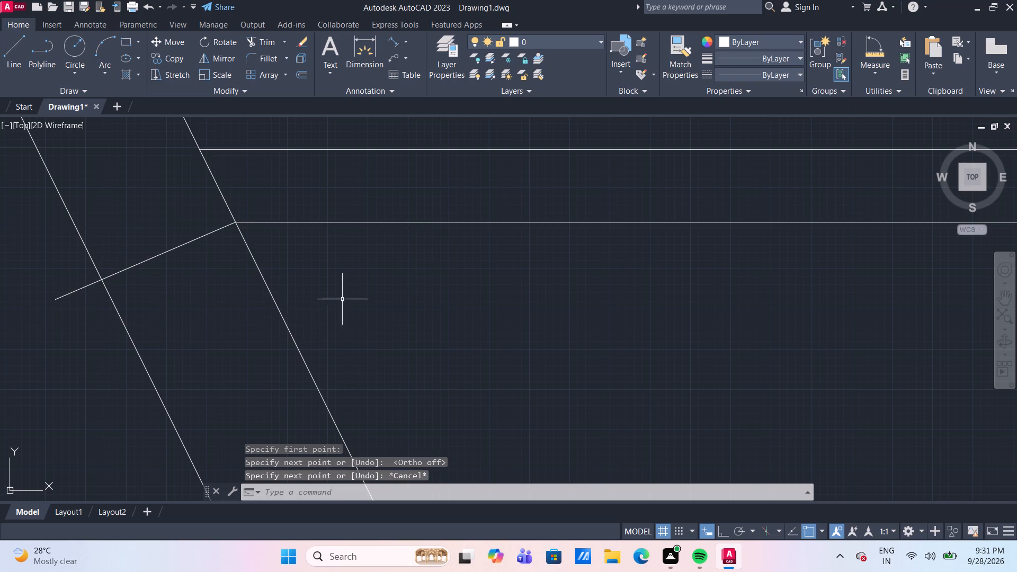
Measure the angle between the inner slanted wall line and the new cross line.
left_click(875, 51)
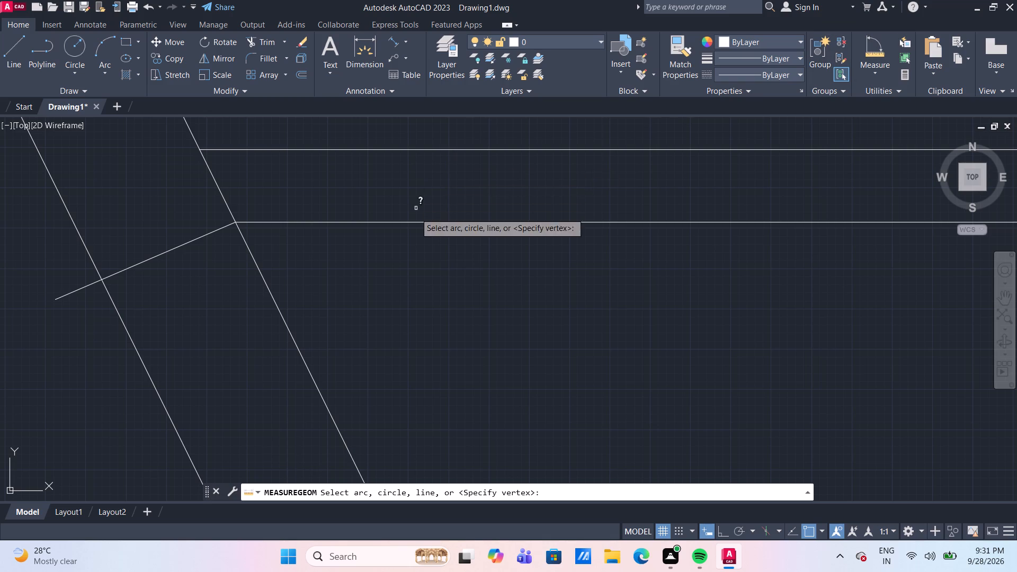
left_click(254, 258)
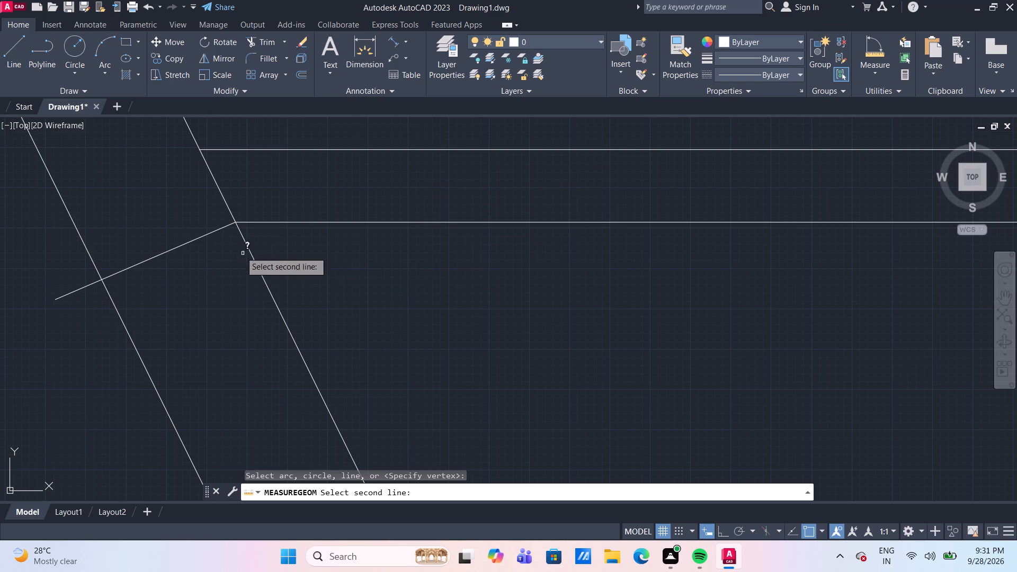
left_click(216, 230)
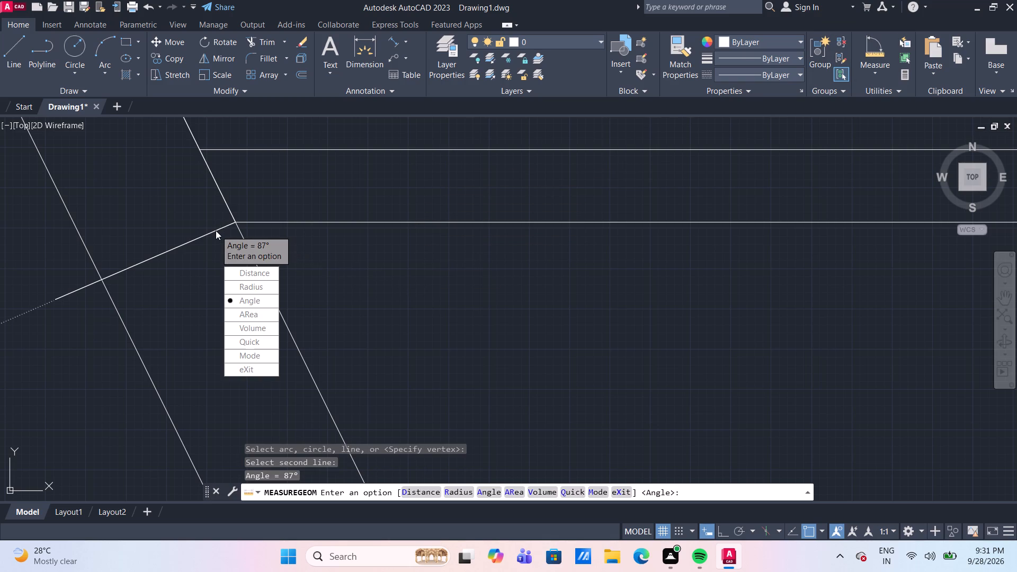
key("Escape")
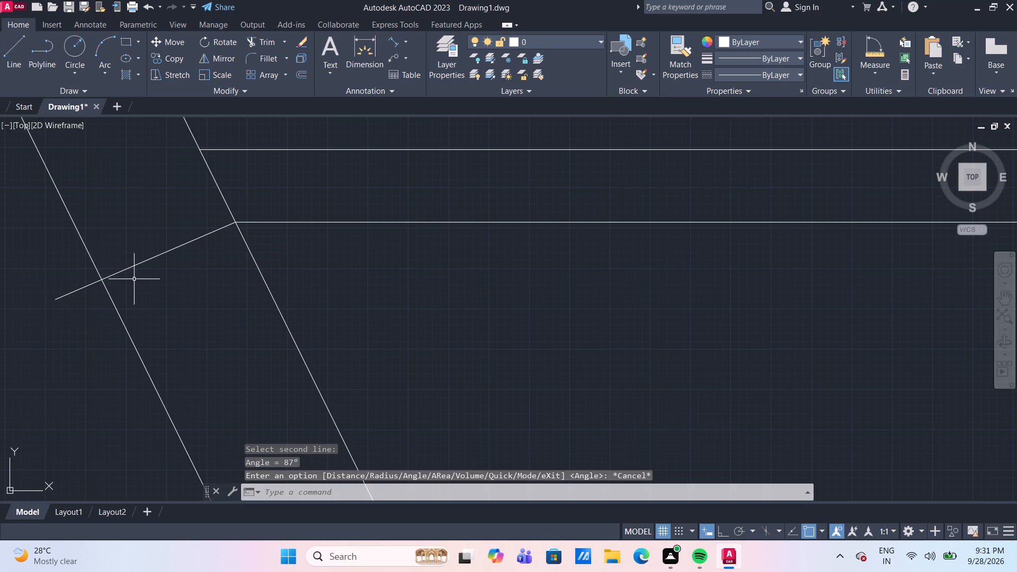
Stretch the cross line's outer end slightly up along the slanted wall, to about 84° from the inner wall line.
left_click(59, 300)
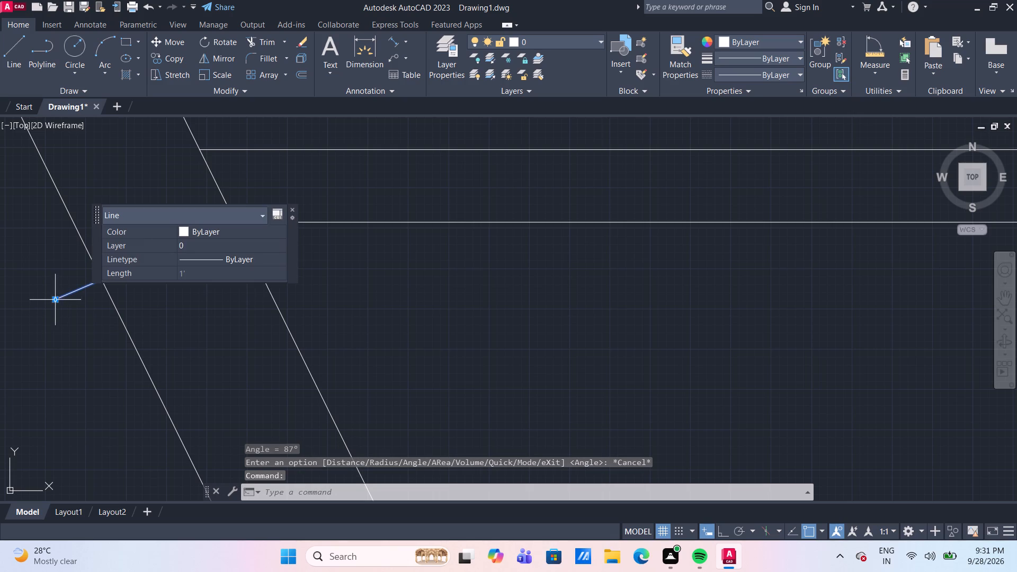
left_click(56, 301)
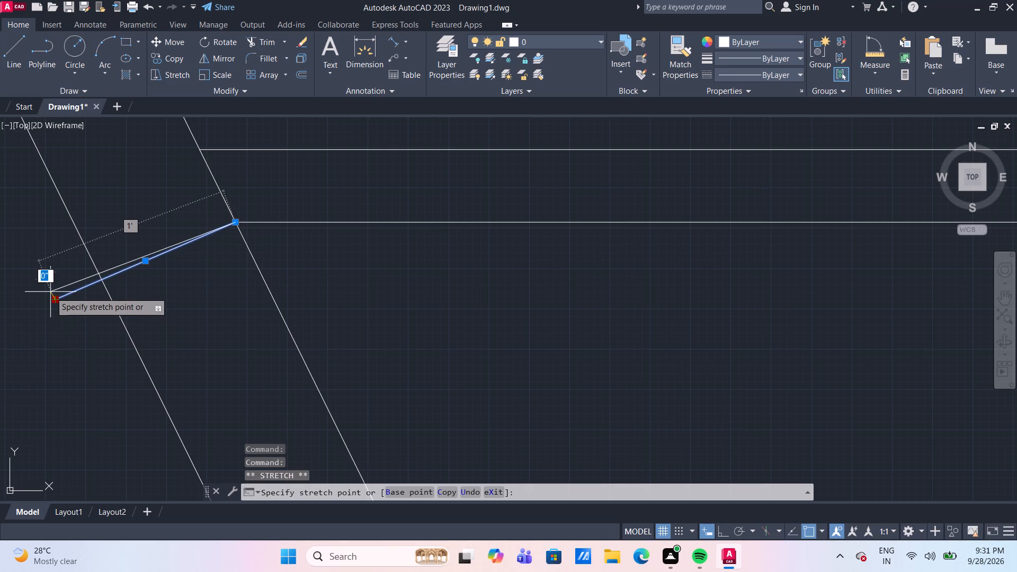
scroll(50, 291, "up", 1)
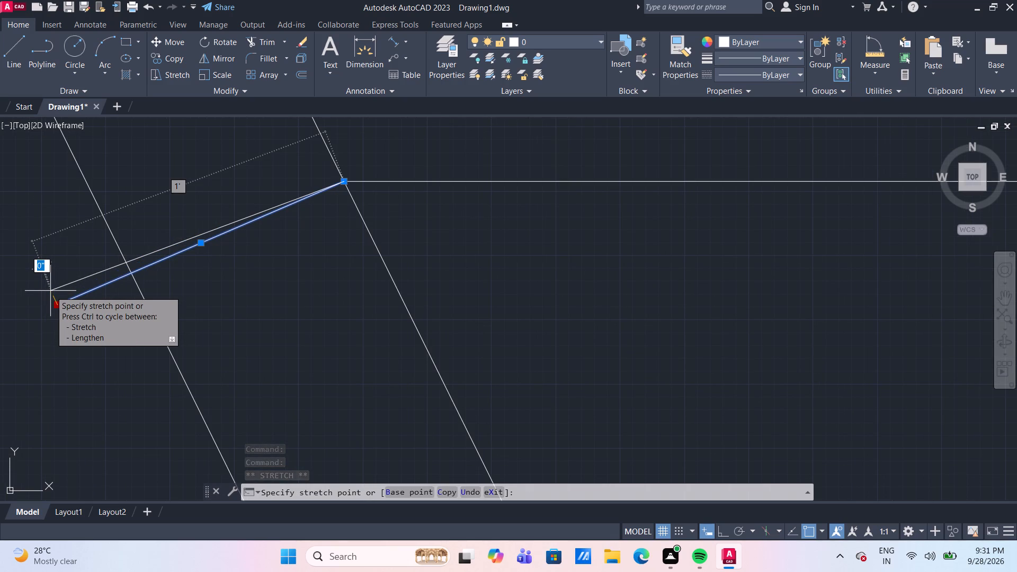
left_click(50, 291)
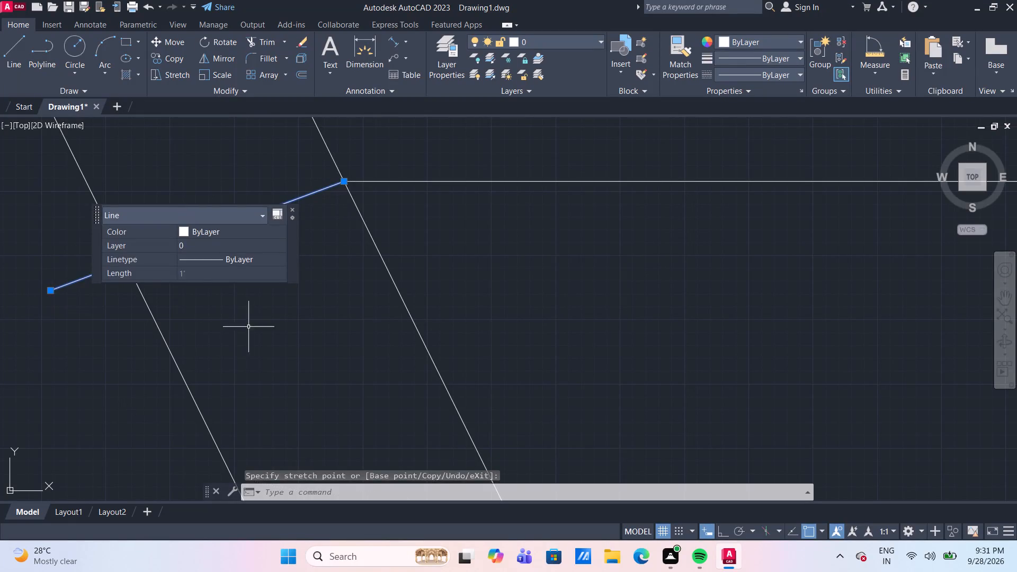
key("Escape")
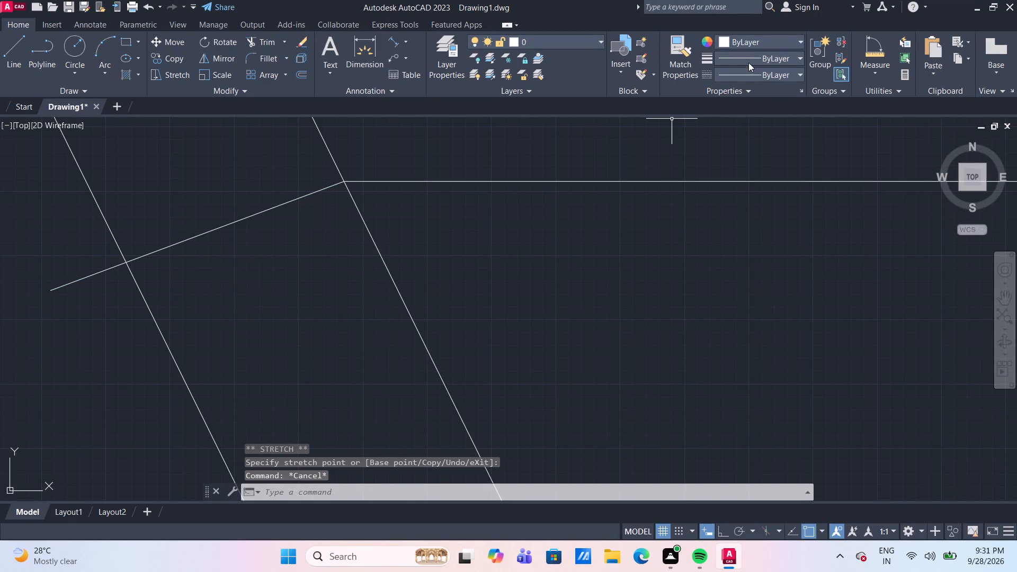
Measure the angle between the inner slanted wall line and the adjusted cross line.
left_click(877, 43)
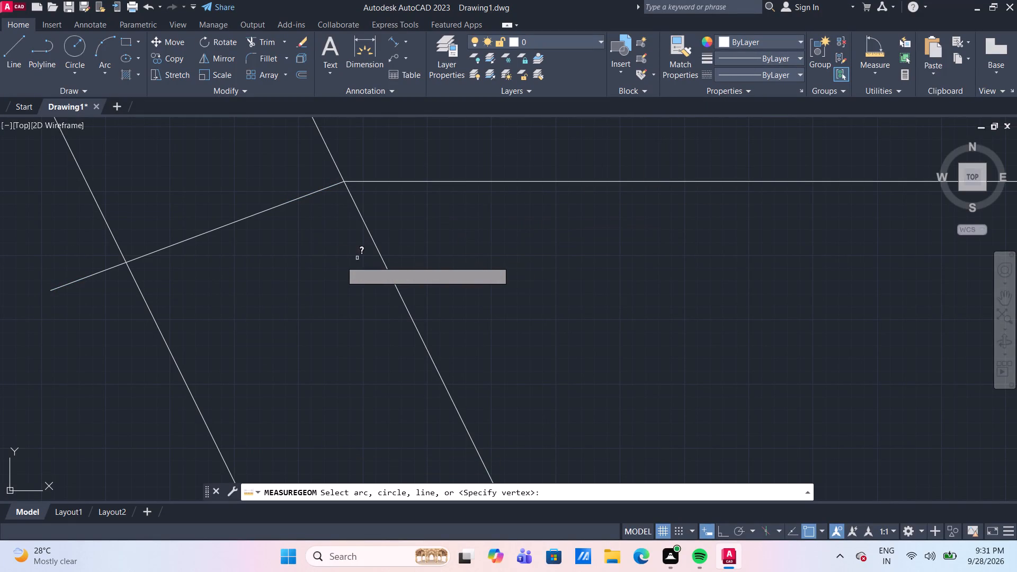
left_click(374, 244)
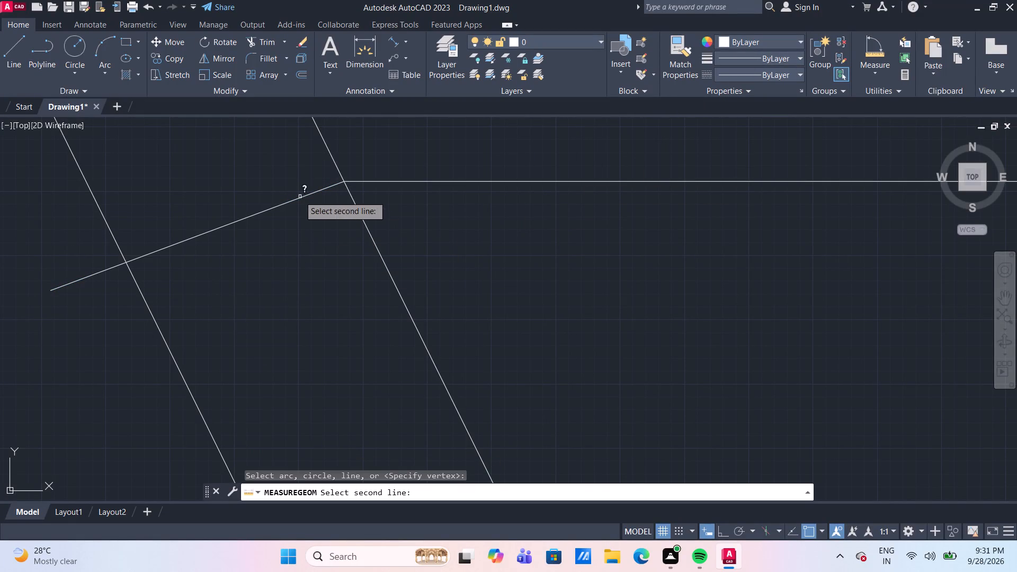
left_click(299, 196)
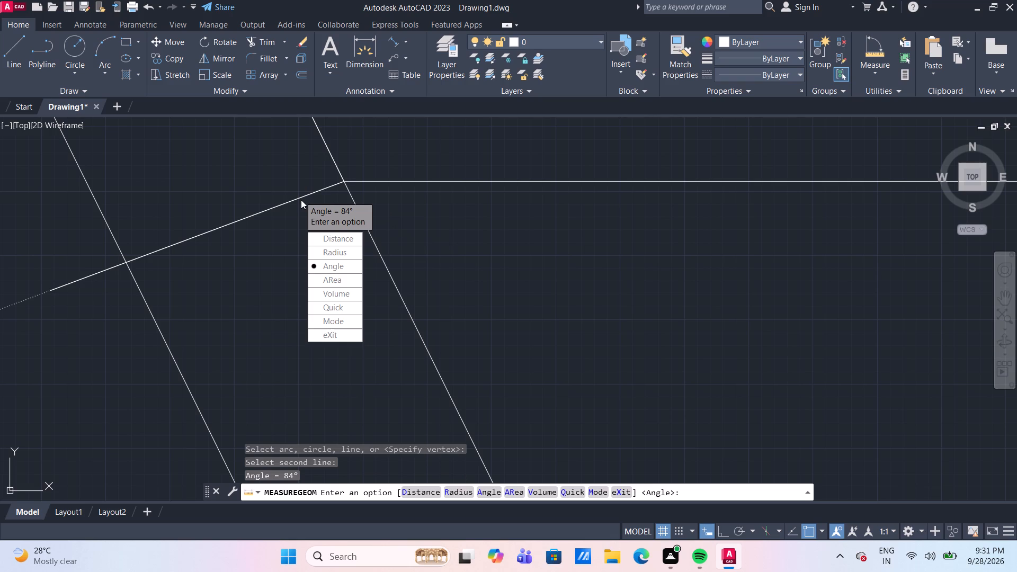
key("Escape")
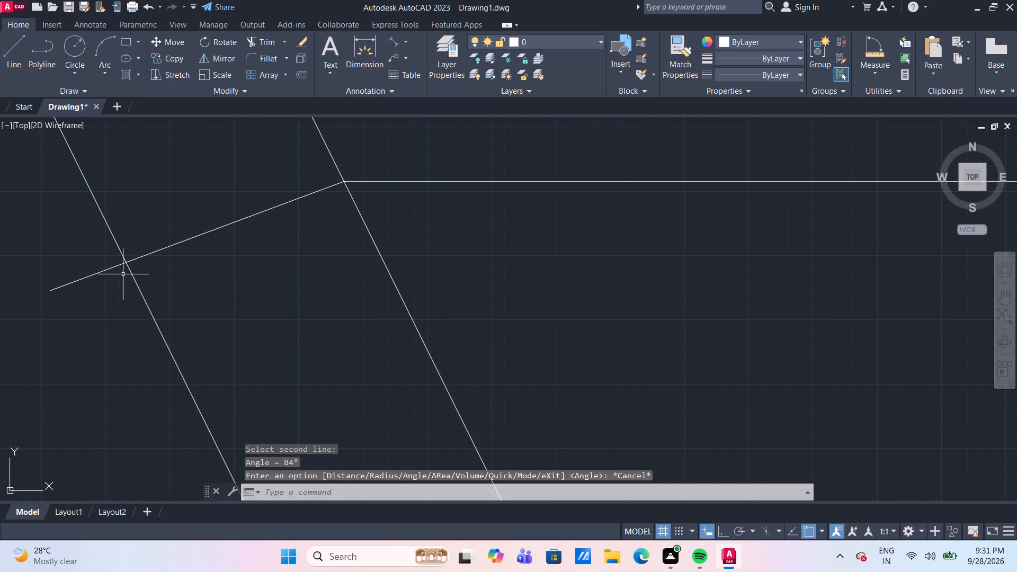
Stretch the cross line's outer end down along the slanted wall, to about 91° from the inner wall line.
left_click(63, 287)
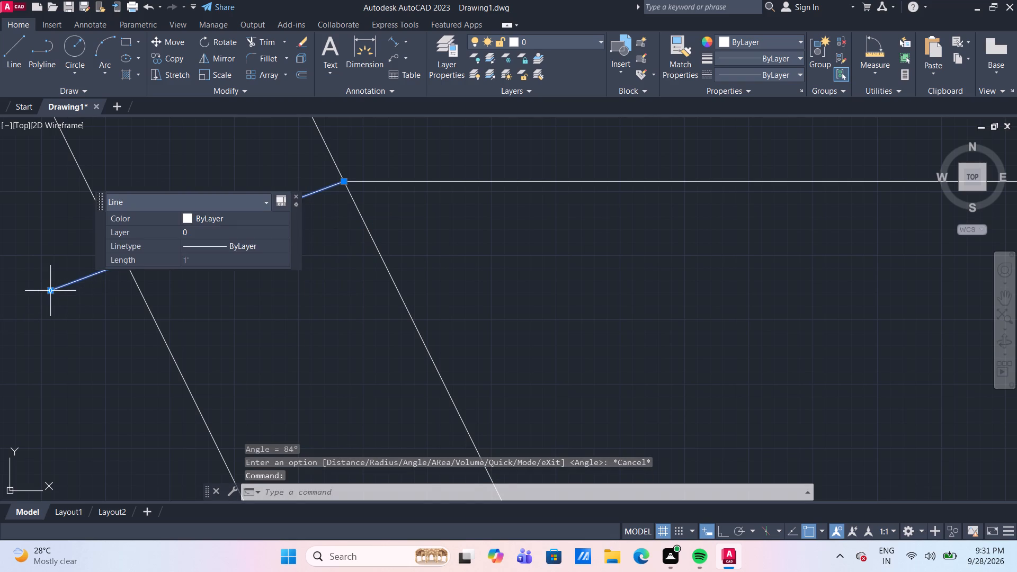
left_click(51, 291)
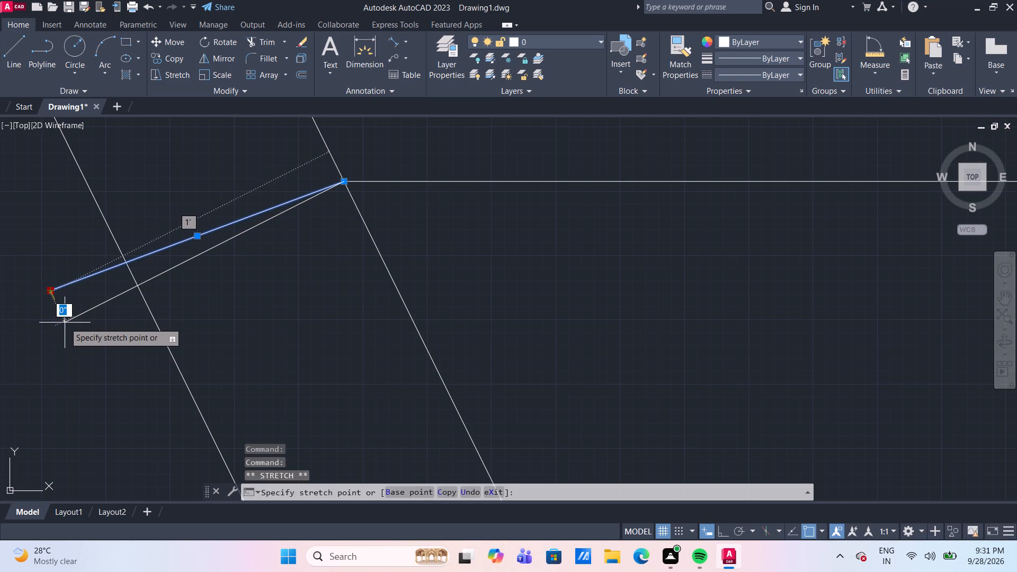
left_click(66, 324)
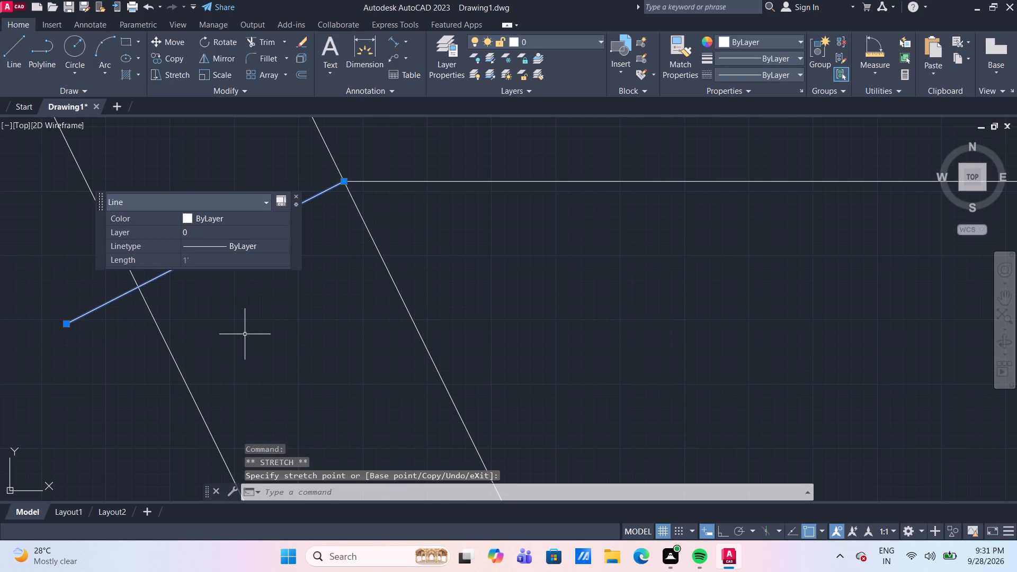
key("Escape")
Measure the angle between the inner slanted wall line and the restretched cross line.
scroll(281, 298, "down", 1)
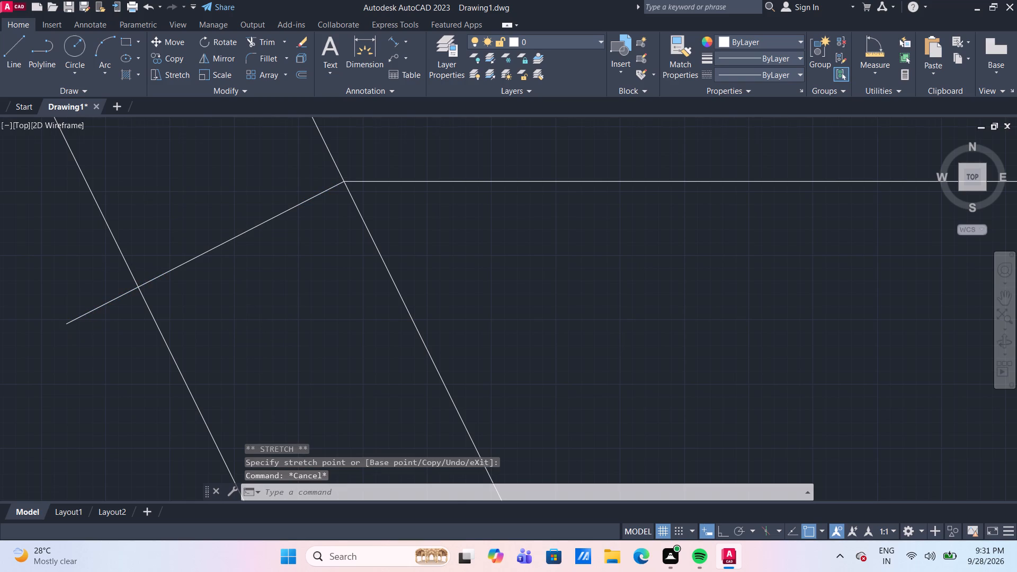
scroll(282, 299, "down", 1)
scroll(327, 270, "up", 2)
middle_click_drag(286, 246, 302, 262)
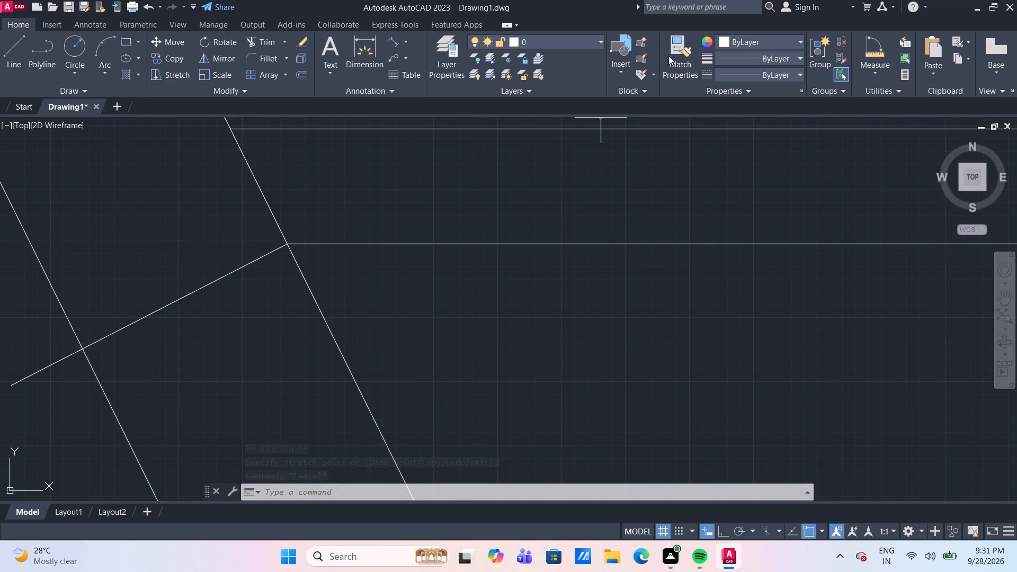
left_click_drag(879, 48, 867, 48)
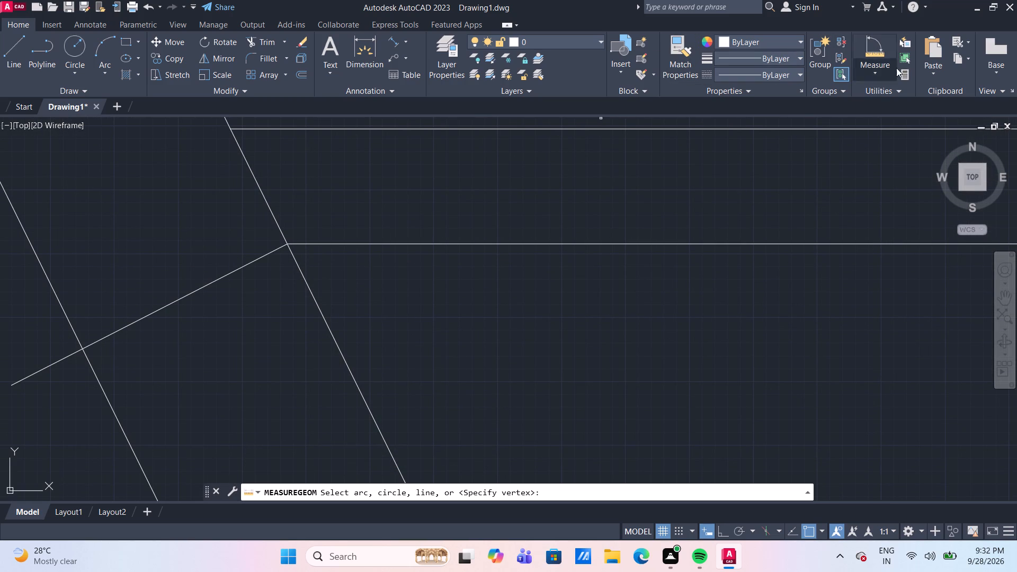
left_click(314, 298)
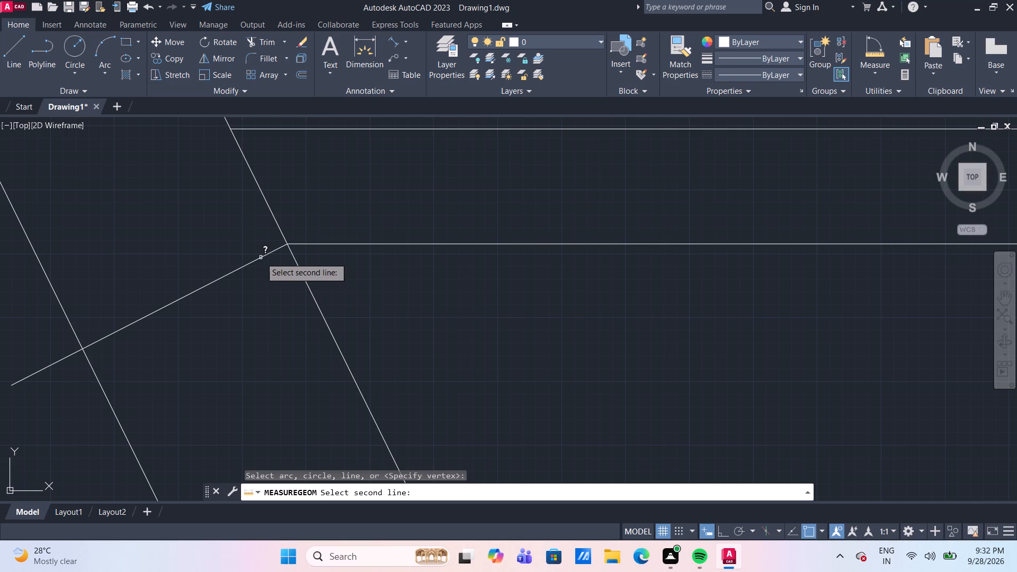
left_click(261, 257)
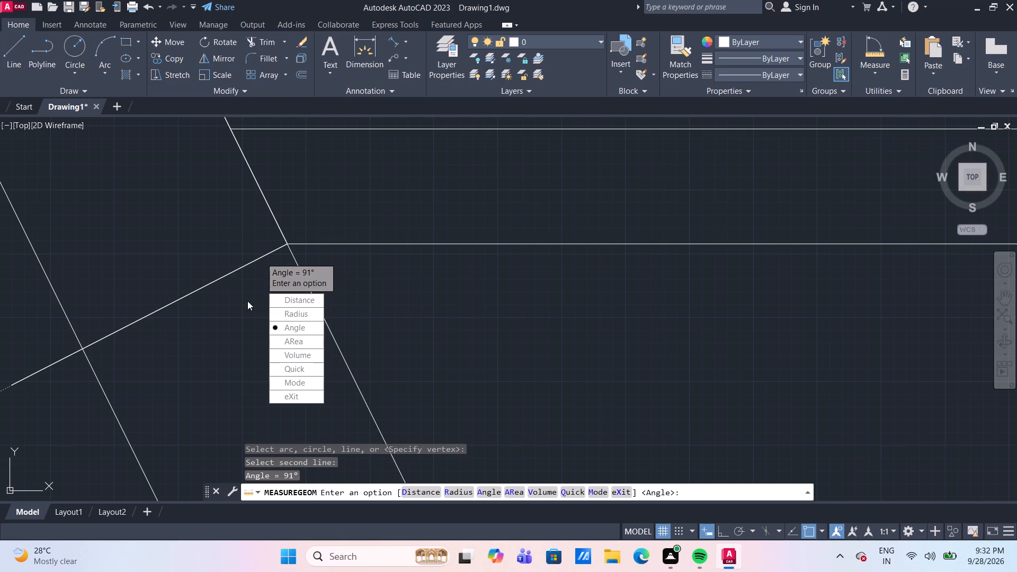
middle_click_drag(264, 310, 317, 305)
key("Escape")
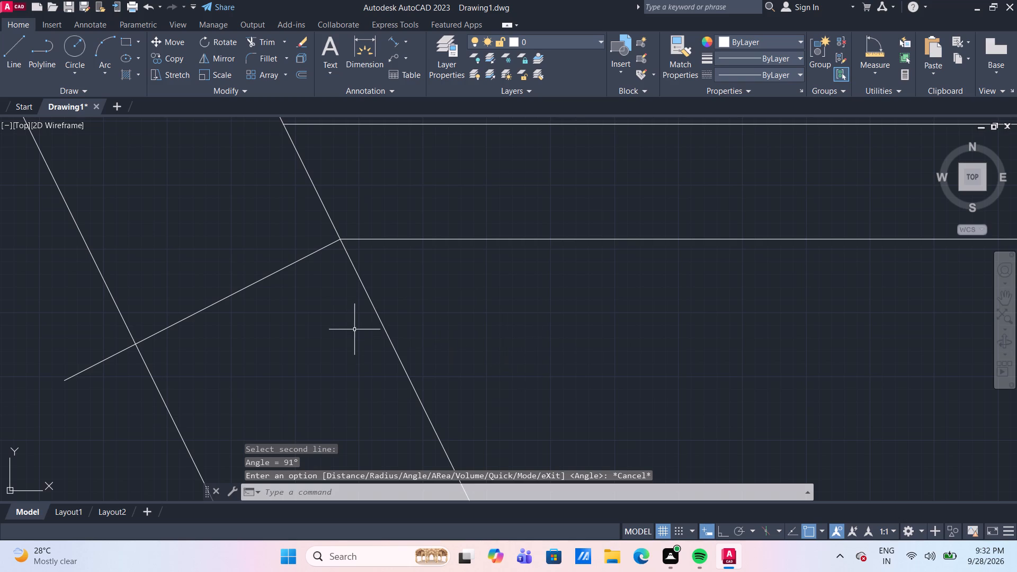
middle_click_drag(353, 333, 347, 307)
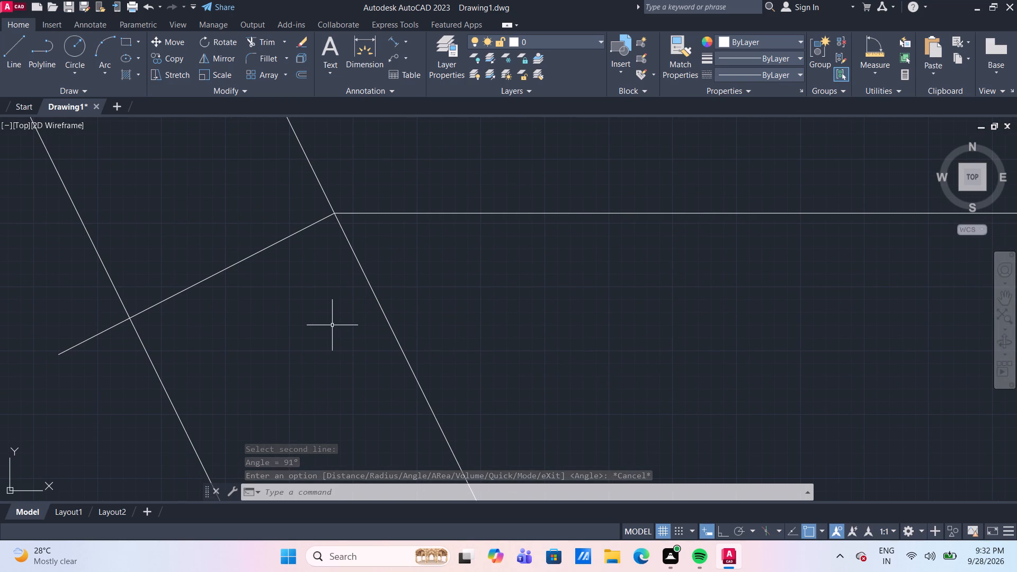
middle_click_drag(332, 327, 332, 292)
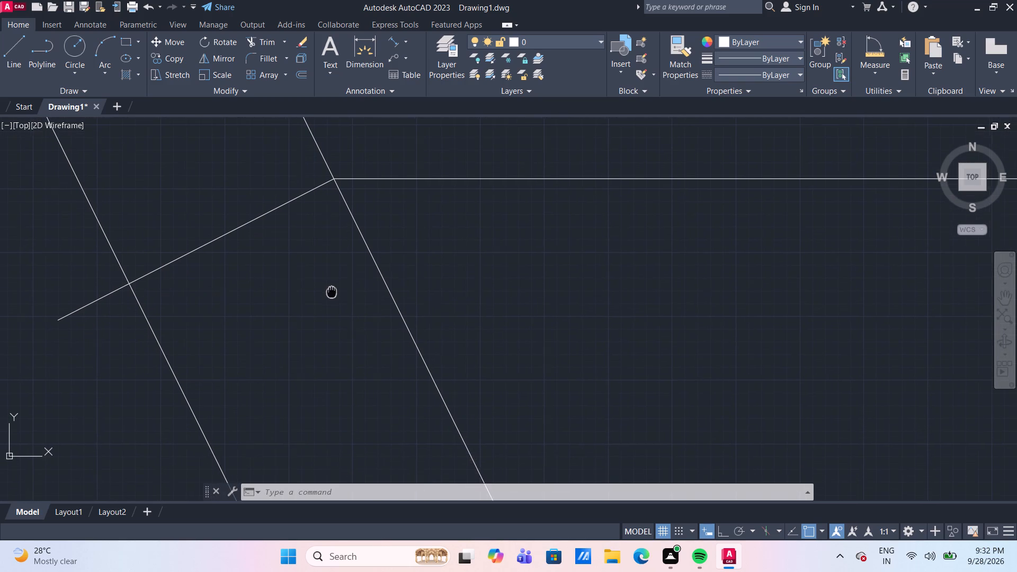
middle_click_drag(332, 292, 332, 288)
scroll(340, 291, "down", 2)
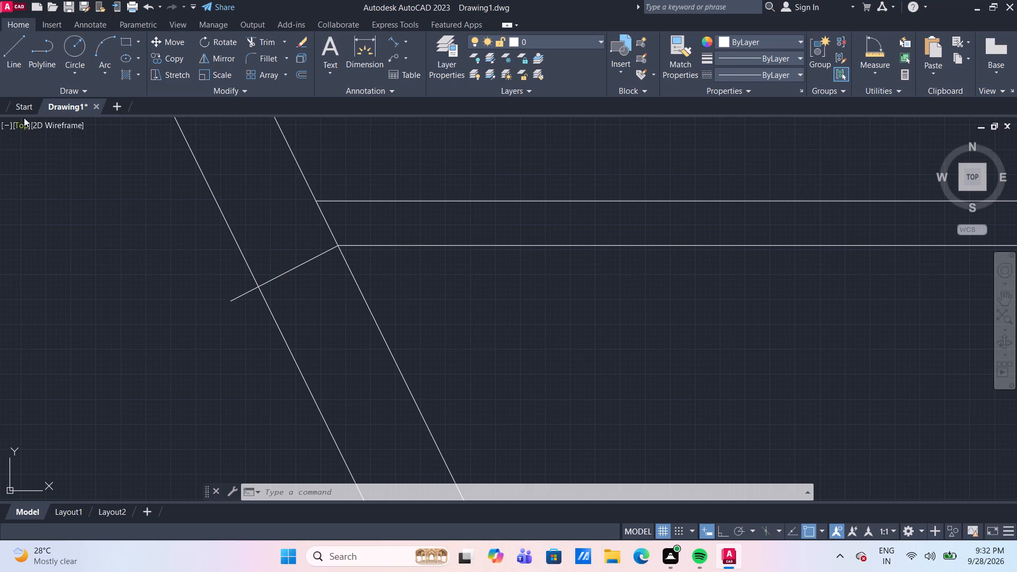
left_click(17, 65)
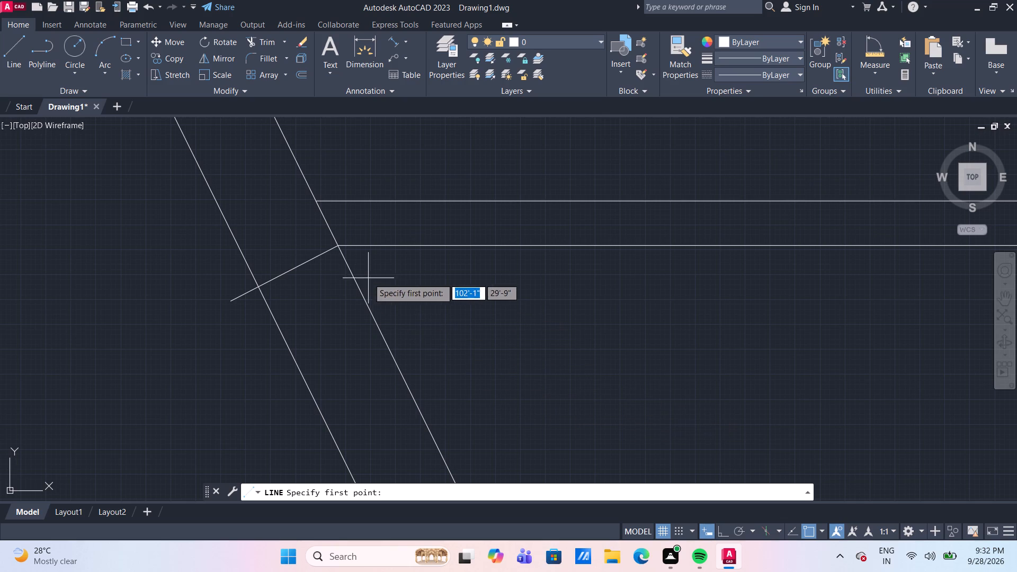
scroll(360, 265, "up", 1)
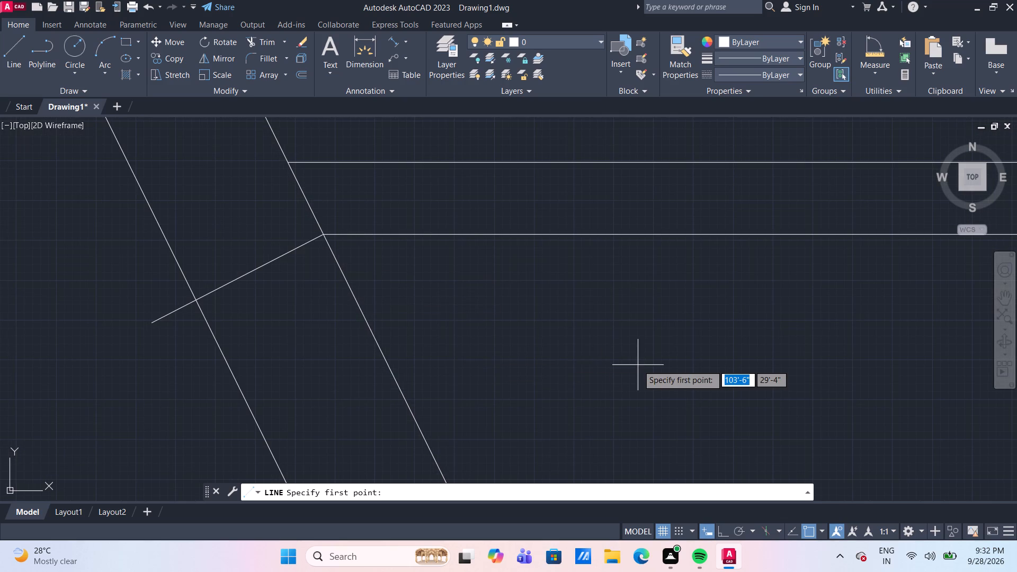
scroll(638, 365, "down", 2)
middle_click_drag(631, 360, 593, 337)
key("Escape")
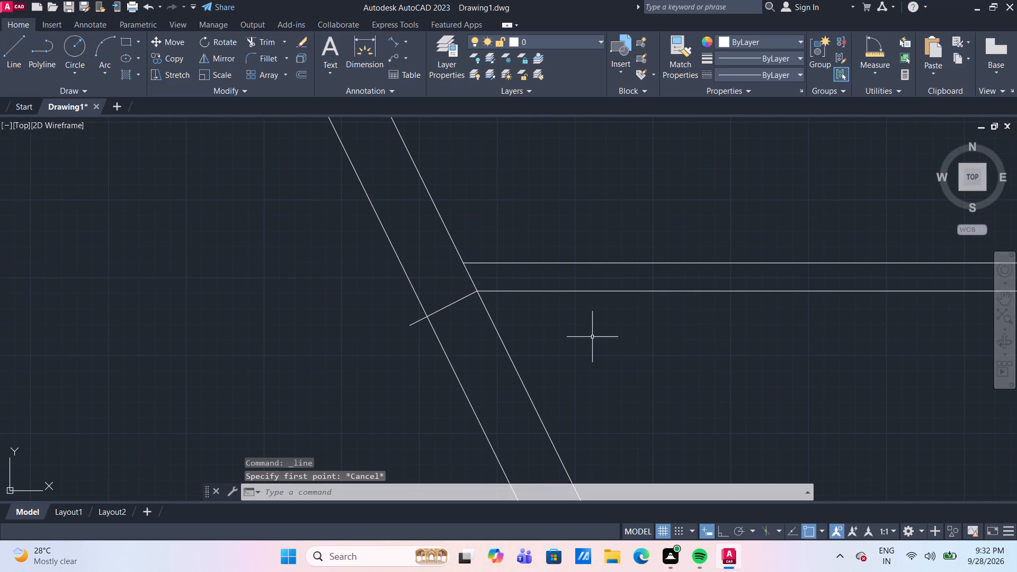
Offset the inner slanted wall line through a point inside the wall thickness, beside the lower room.
middle_click_drag(581, 349, 541, 284)
scroll(541, 284, "down", 1)
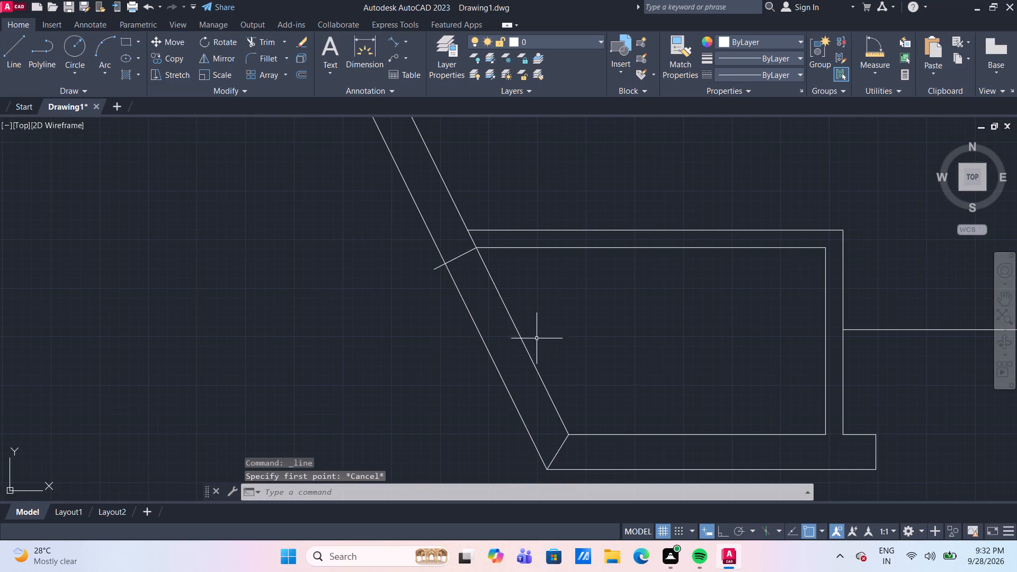
middle_click_drag(558, 323, 551, 316)
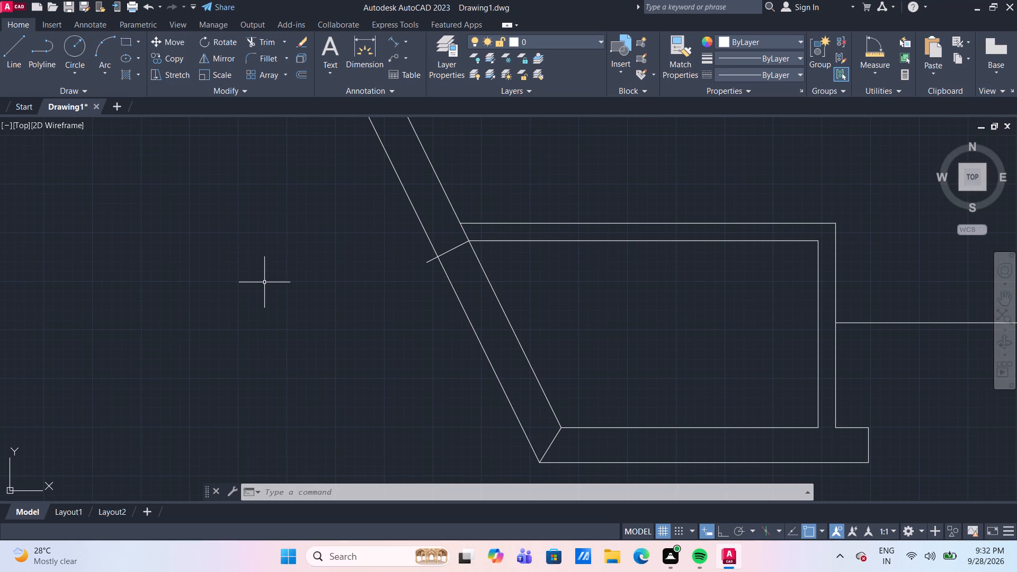
key("o")
key("Return")
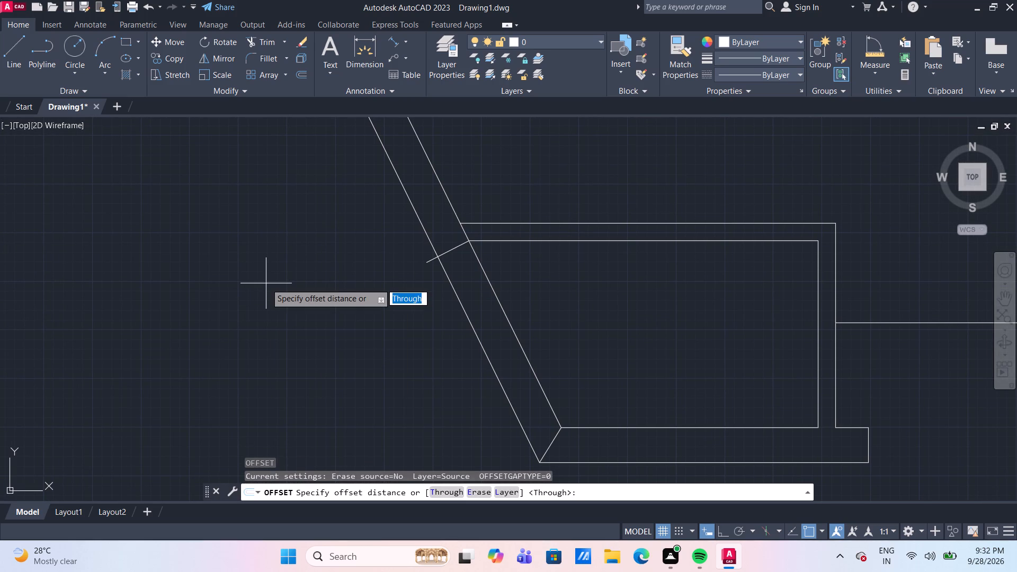
key("Return")
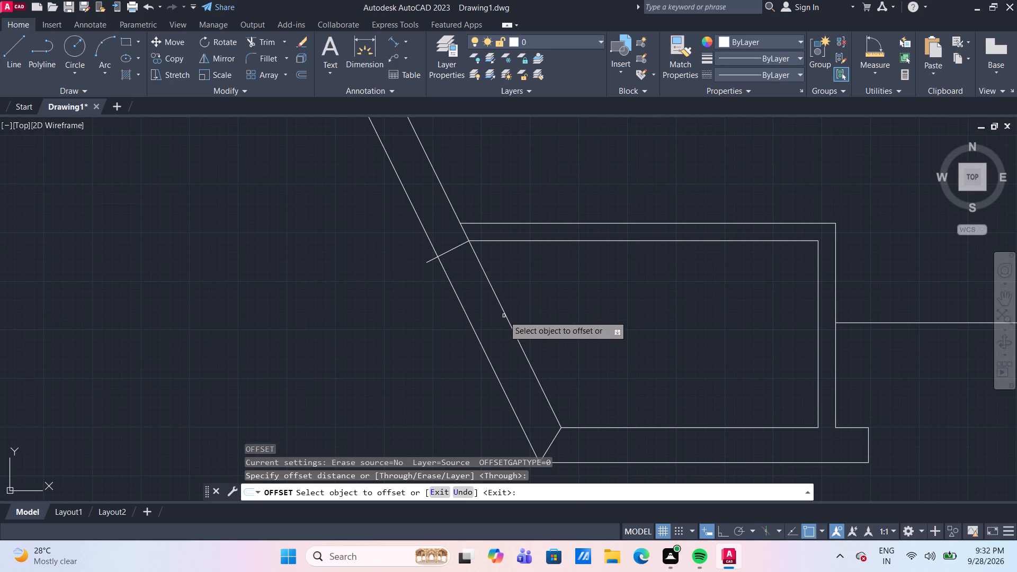
left_click(508, 317)
left_click(493, 320)
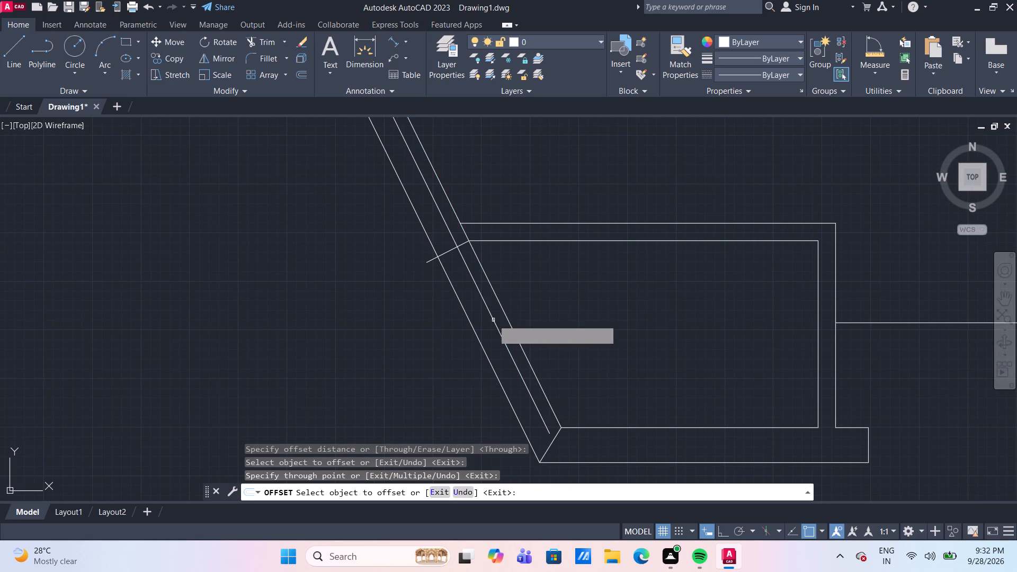
key("Escape")
Trim away the part of the offset line that runs above the cross line.
type("TR")
key("Return")
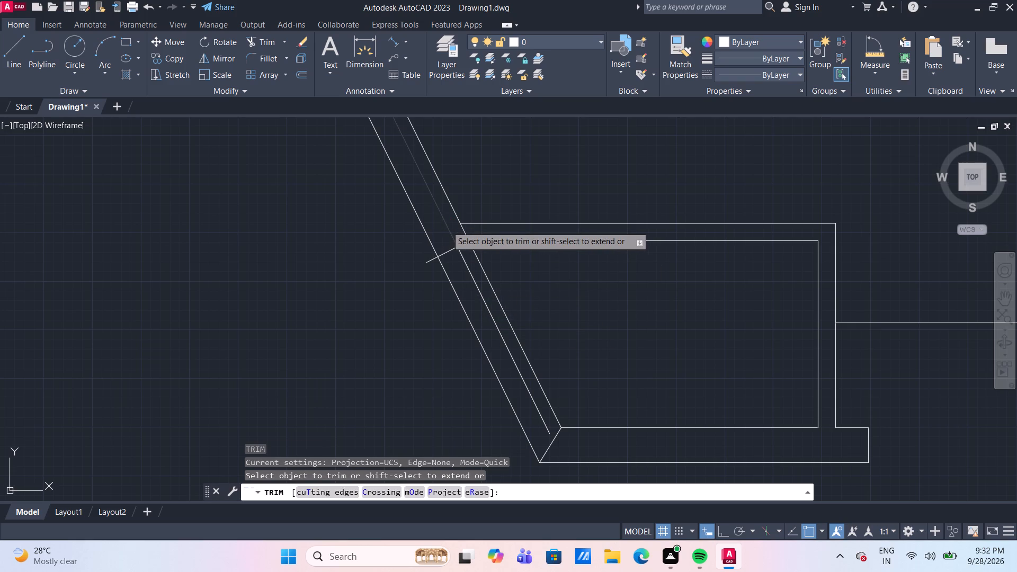
left_click(447, 226)
key("Escape")
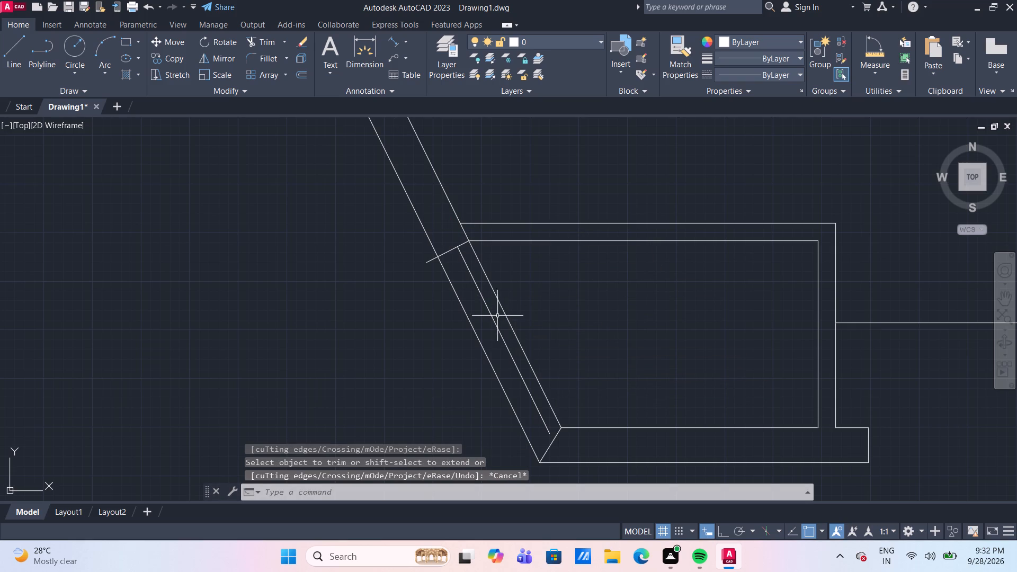
Rotate the trimmed offset line by 90° about its lower end with Ortho on, so it crosses the slanted wall.
left_click(491, 317)
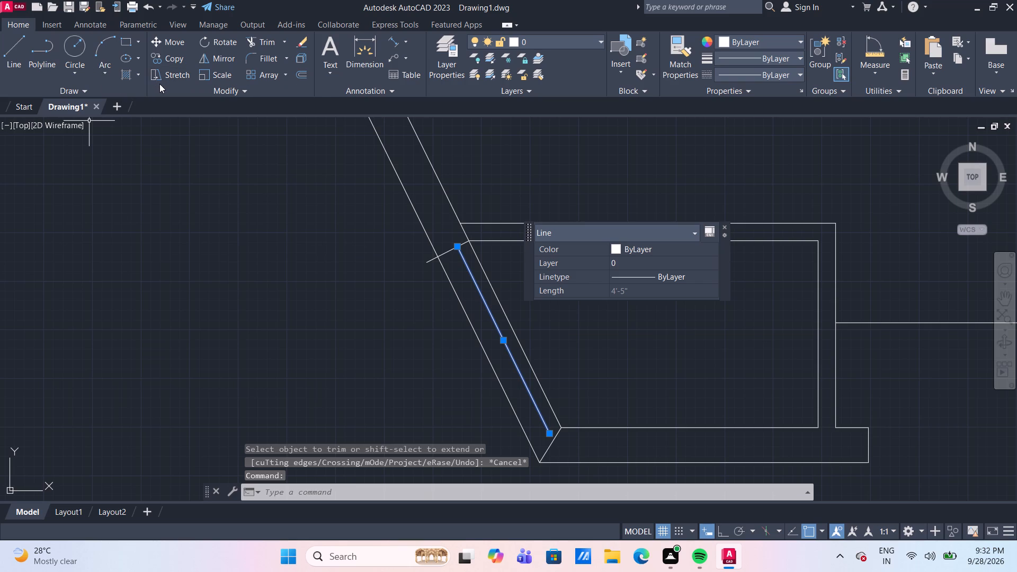
left_click(228, 42)
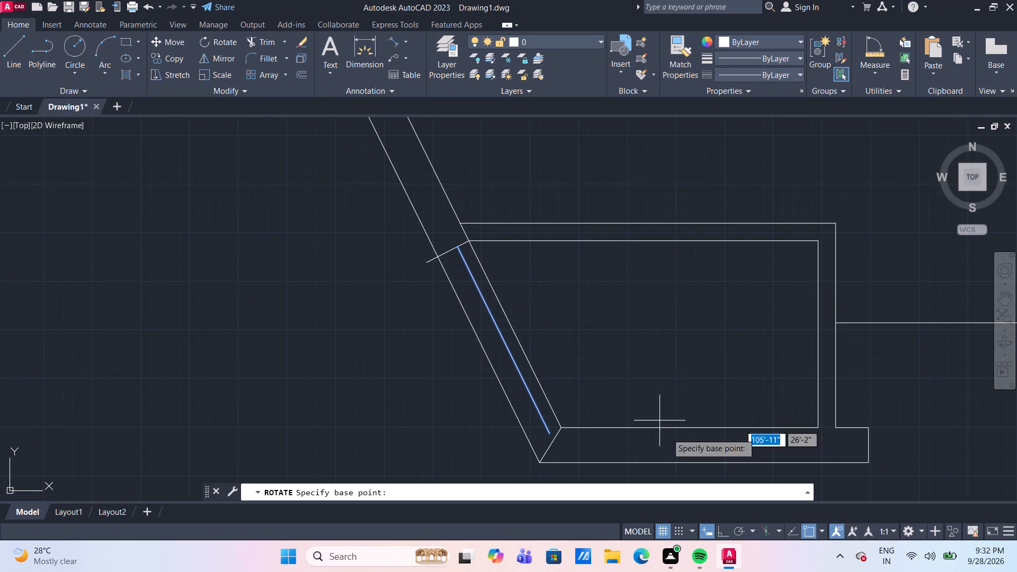
left_click(727, 532)
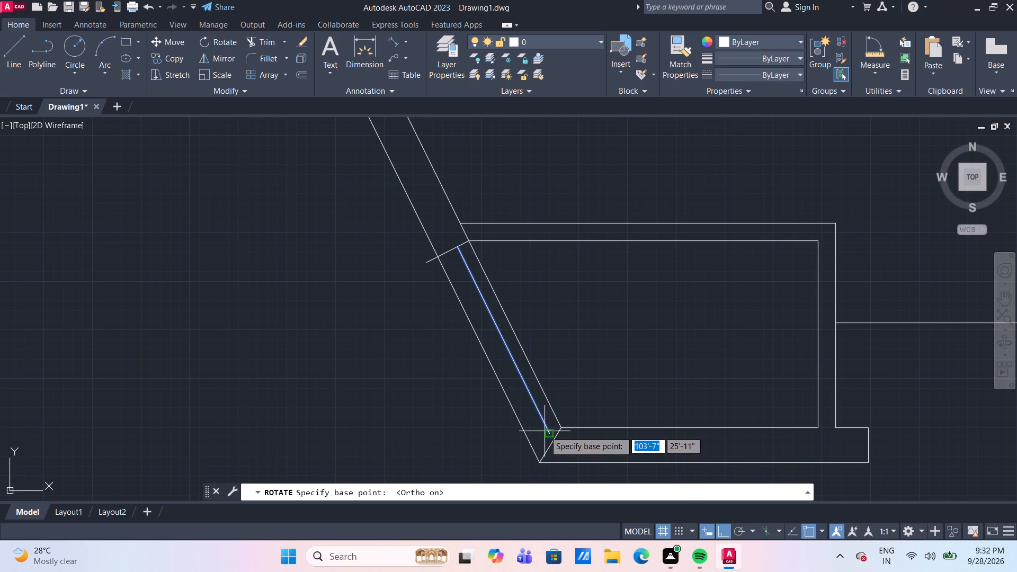
left_click(548, 432)
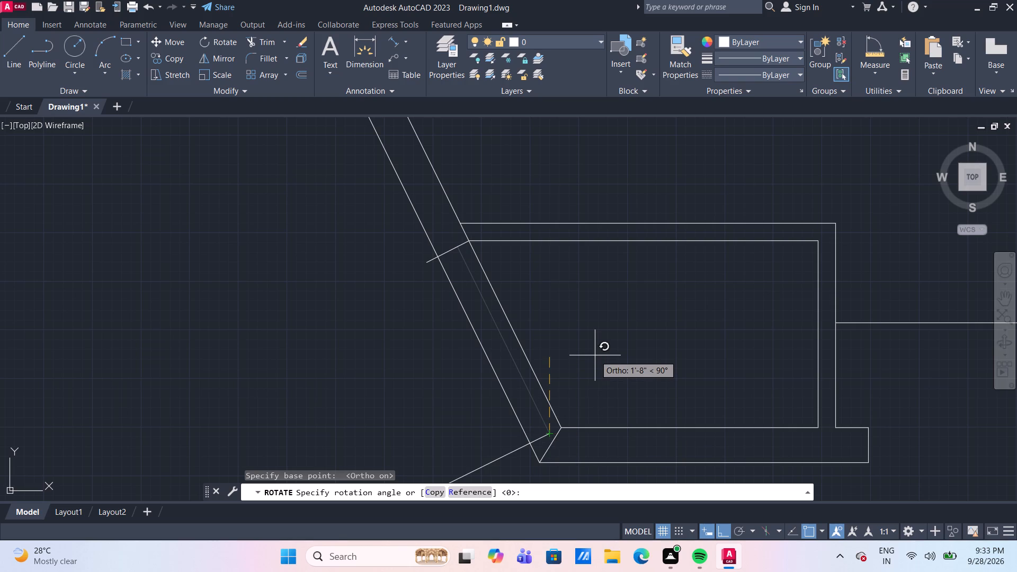
left_click(595, 355)
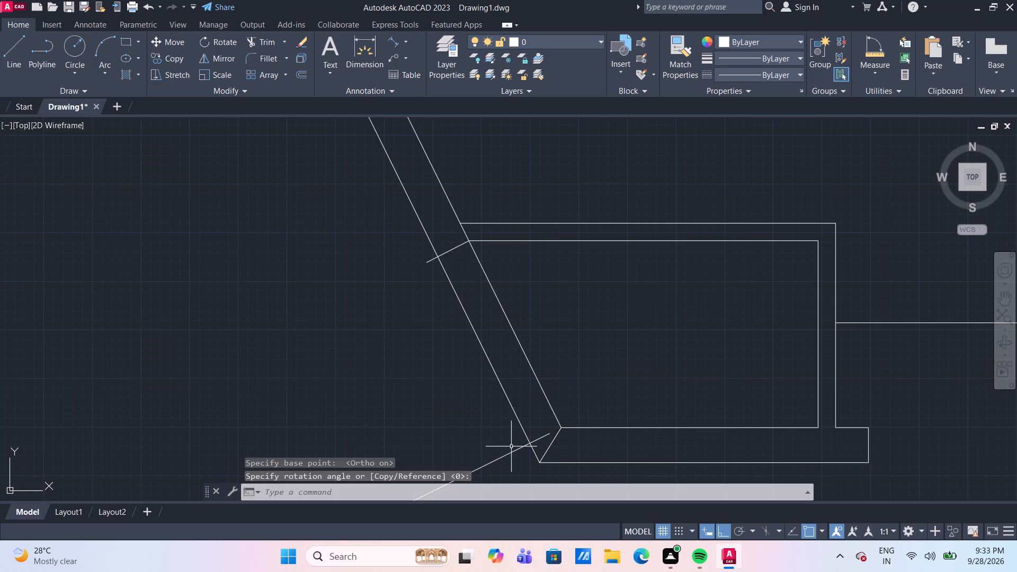
Move the rotated line by its inner end to the corner where the lower room's inner top line meets the slanted wall.
left_click(515, 450)
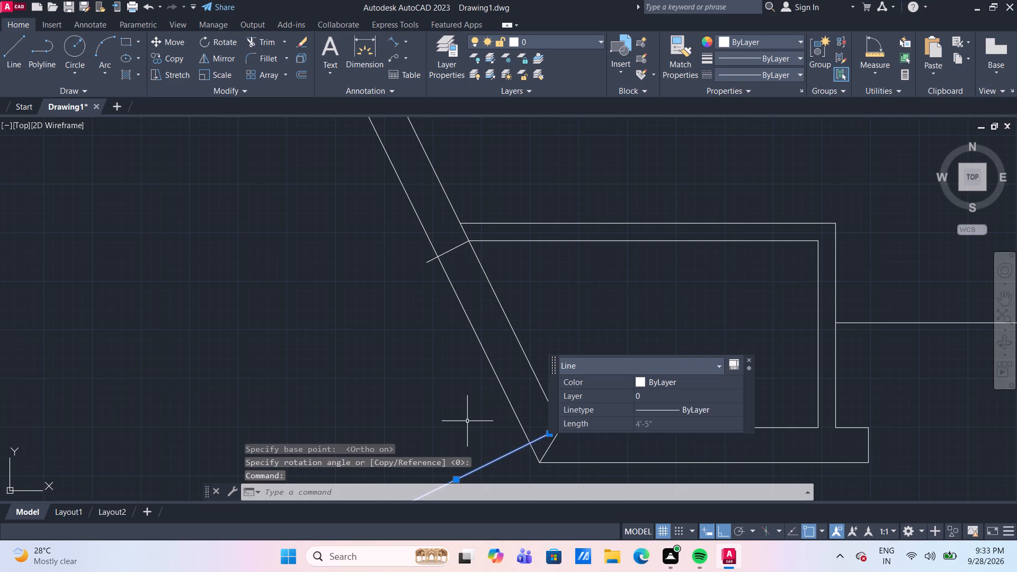
key("m")
key("Return")
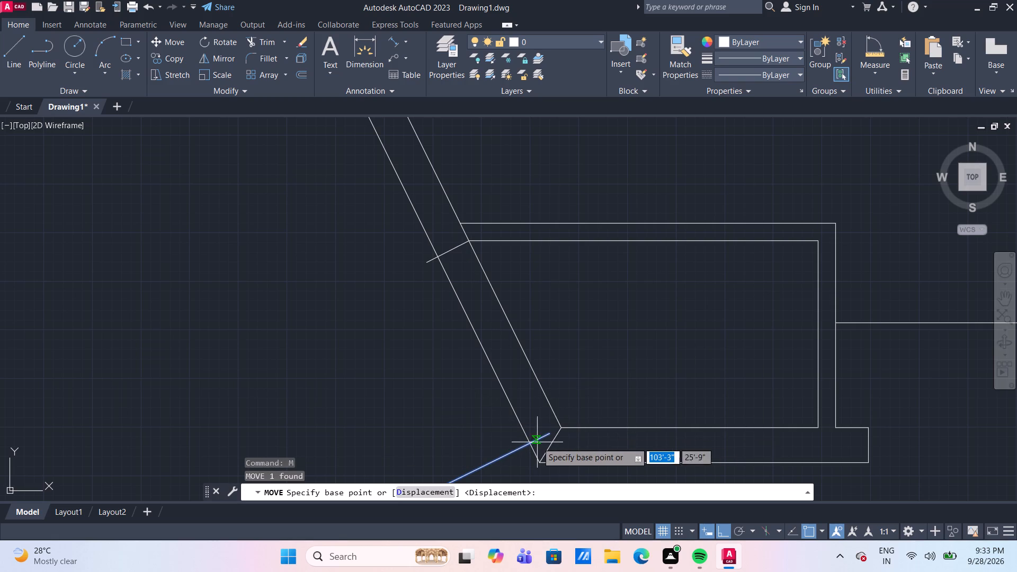
scroll(543, 436, "up", 2)
left_click(557, 431)
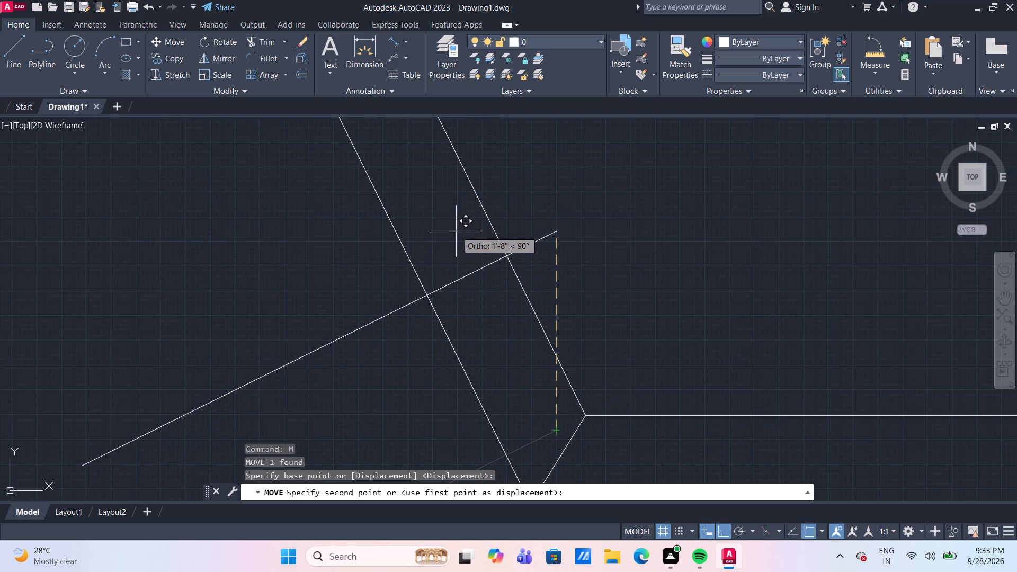
middle_click_drag(463, 244, 443, 490)
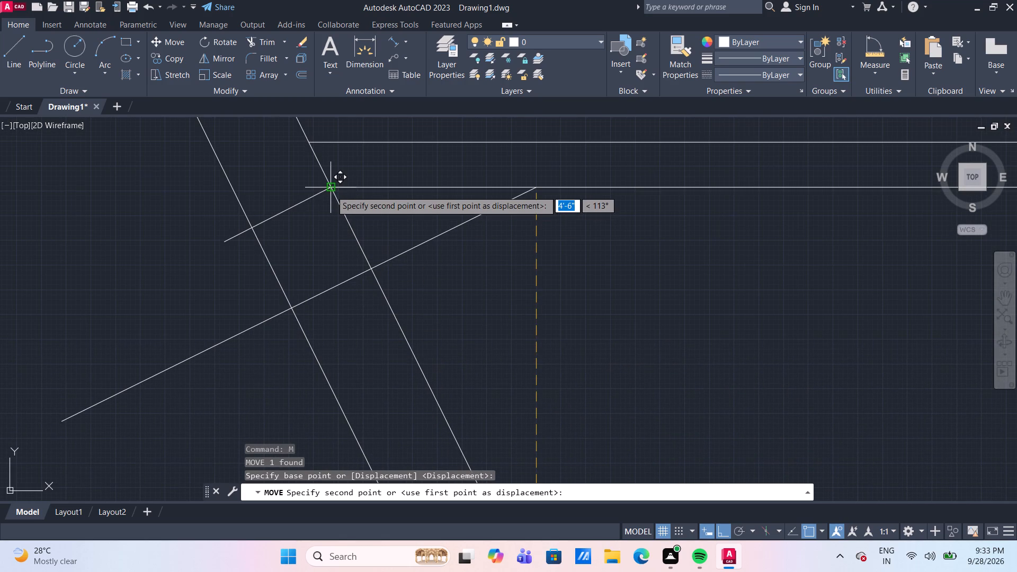
left_click(331, 191)
scroll(251, 243, "up", 1)
key("Escape")
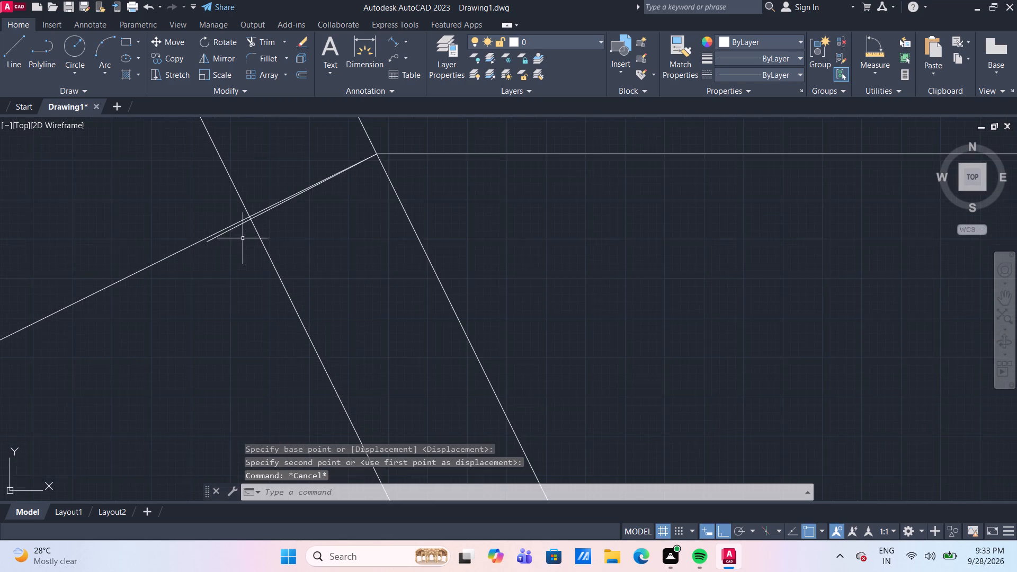
Delete the old short cross line at the slanted wall junction, keeping the longer rotated line.
scroll(234, 234, "up", 1)
left_click(226, 228)
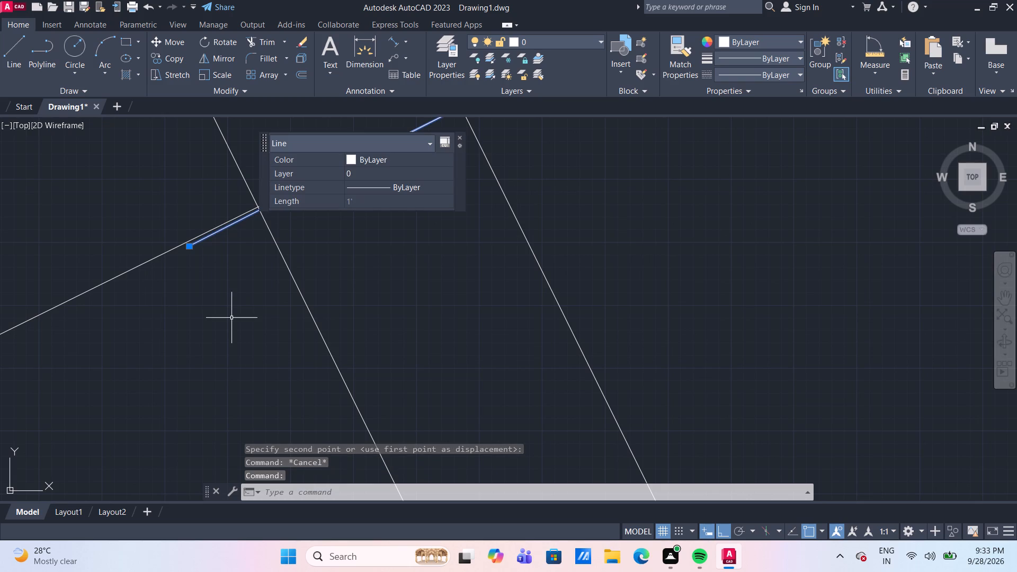
key("Delete")
scroll(240, 329, "down", 3)
middle_click_drag(376, 342, 367, 302)
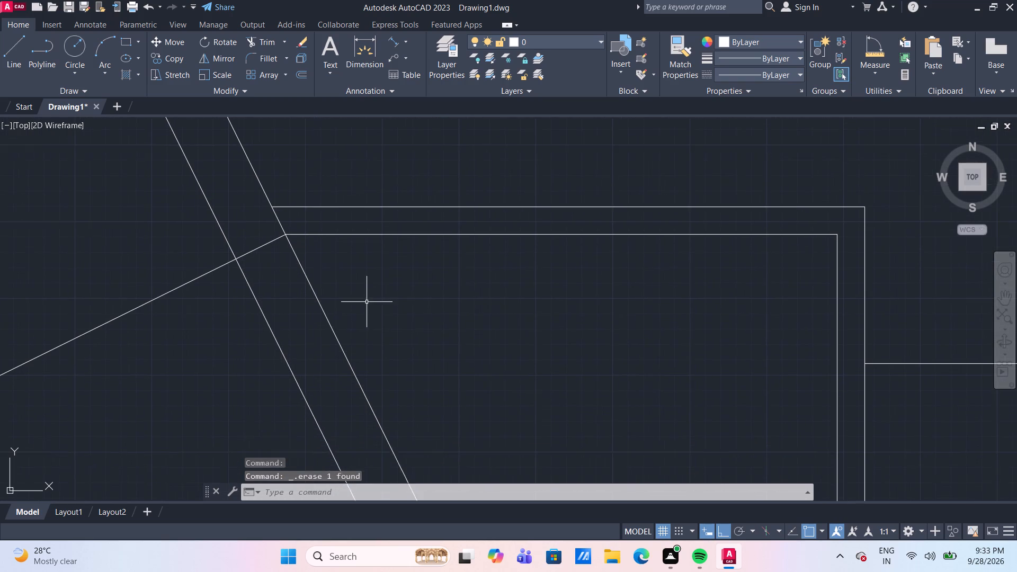
Measure the angle between the new cross line and the inner slanted wall line.
scroll(367, 302, "down", 1)
left_click(882, 47)
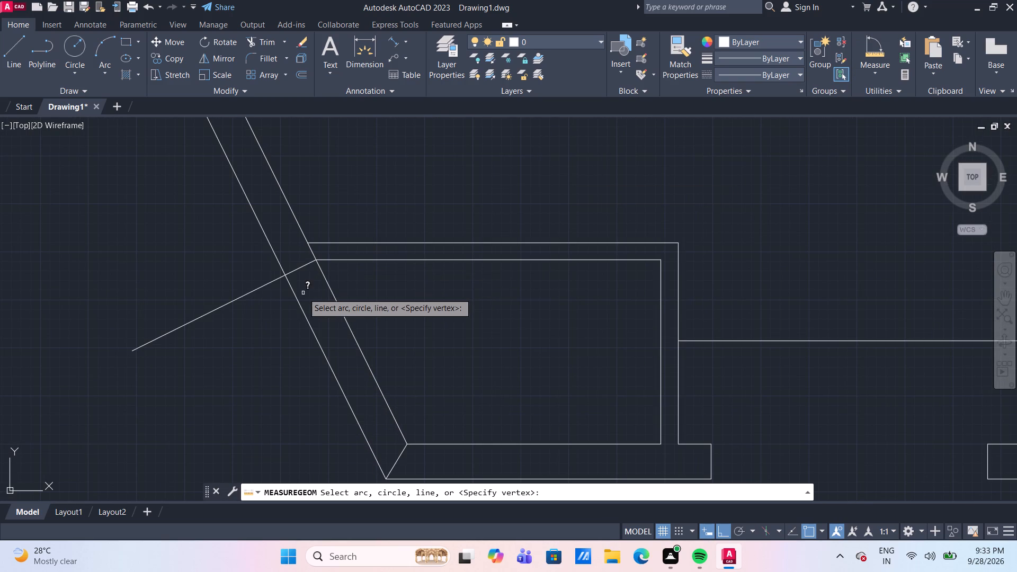
scroll(305, 287, "up", 1)
left_click(296, 255)
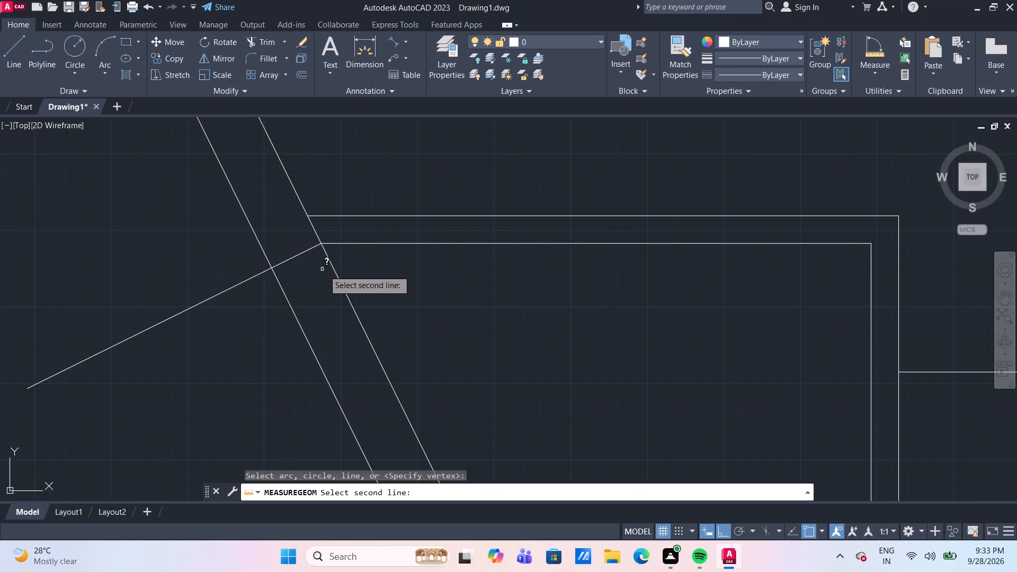
left_click(336, 274)
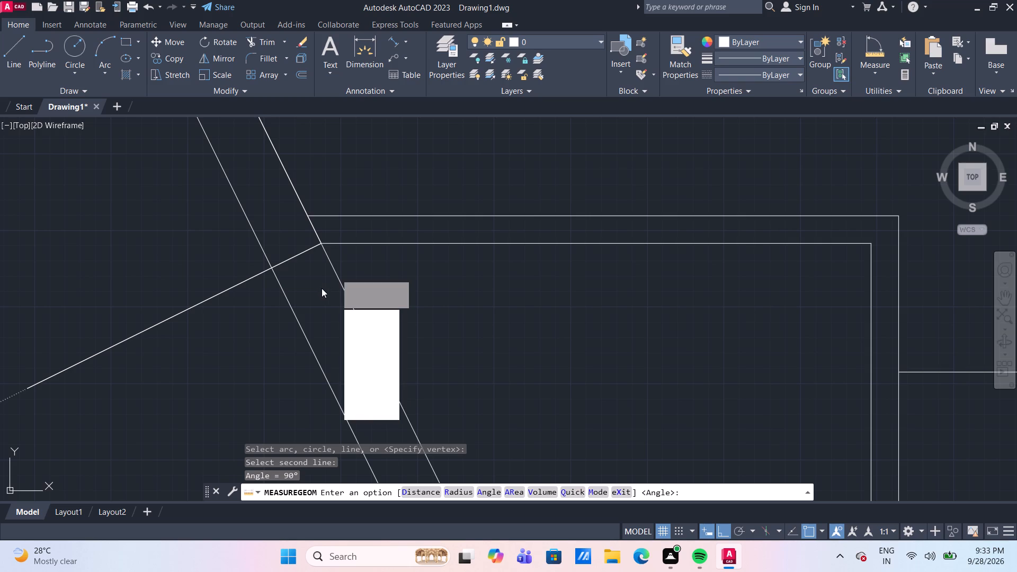
key("Escape")
Offset the new cross line 4'4.5" down along the slanted wall toward the bottom mitred corner.
scroll(323, 291, "down", 2)
middle_click_drag(327, 325, 306, 298)
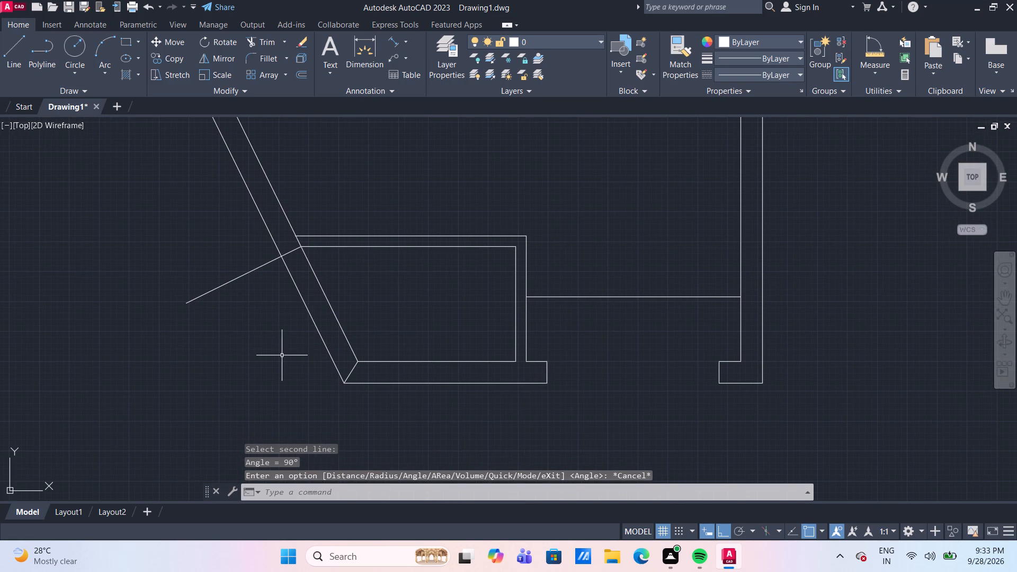
key("o")
key("Return")
key("Return")
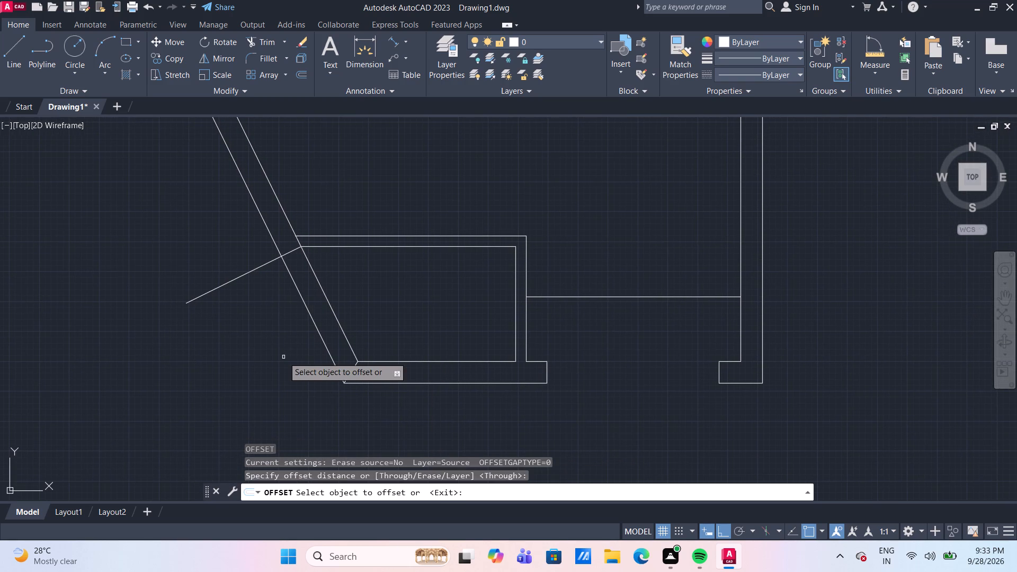
scroll(283, 357, "down", 1)
scroll(296, 289, "up", 1)
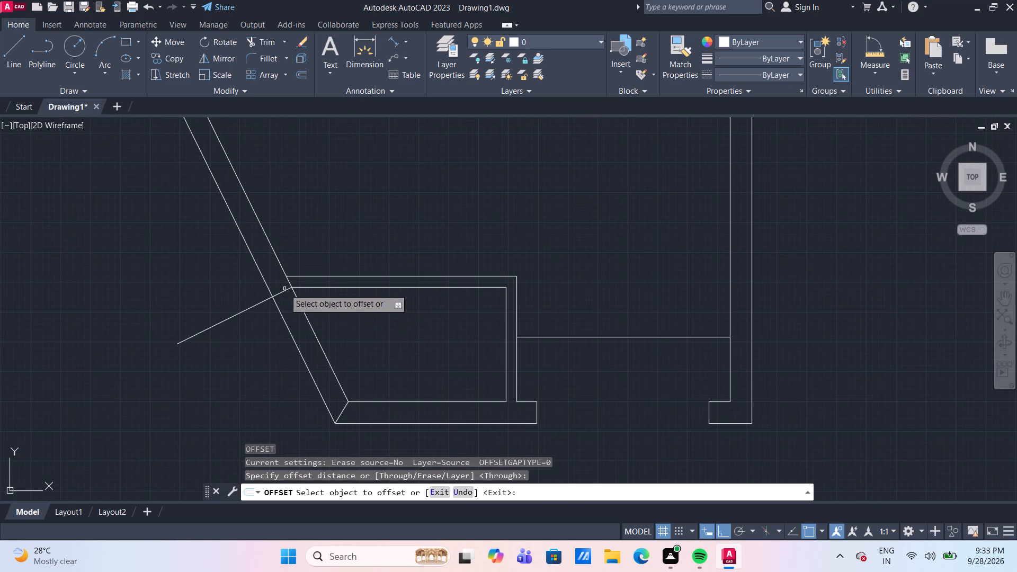
left_click(284, 292)
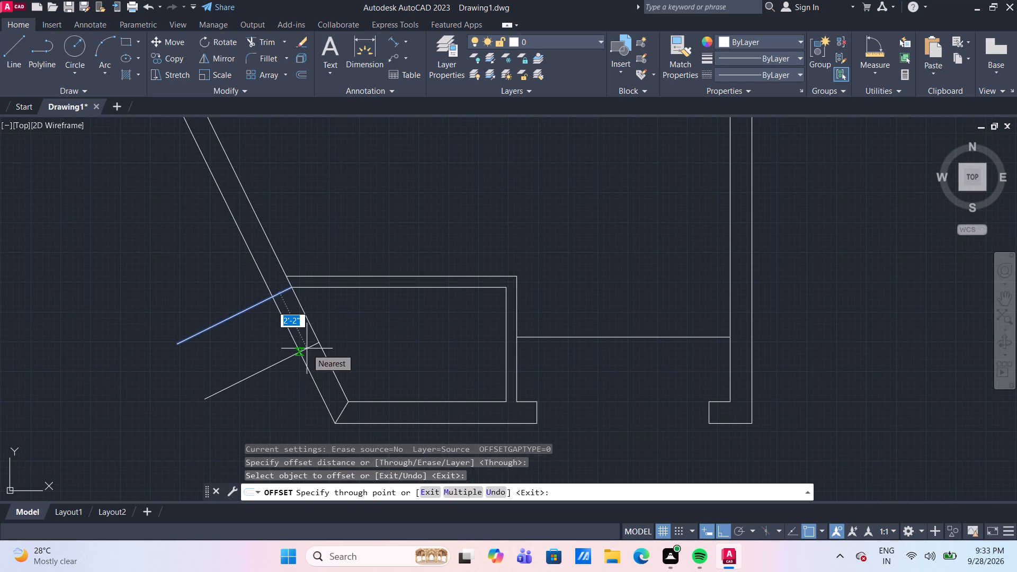
type("4'4.5\"")
key("Return")
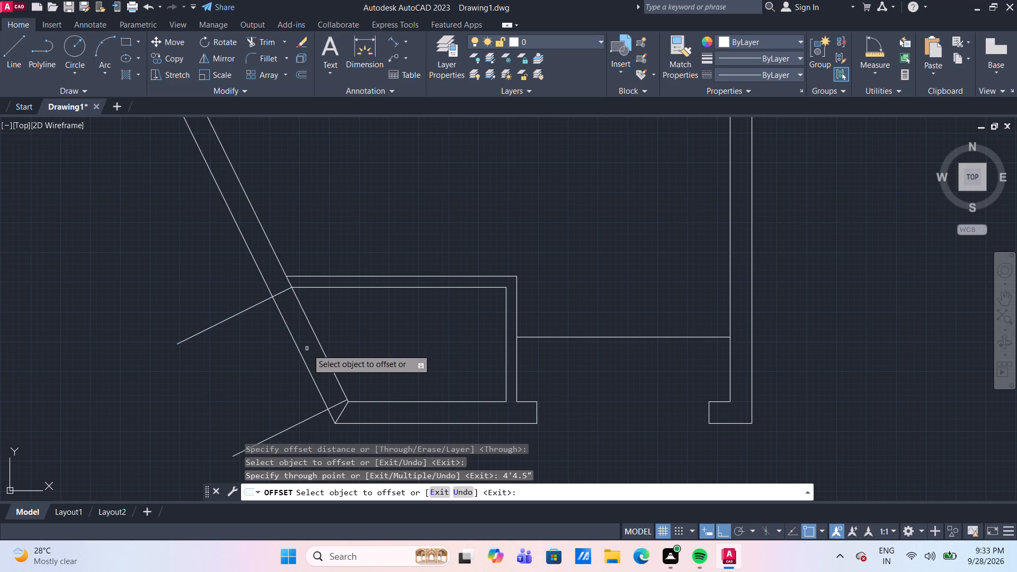
scroll(360, 410, "up", 2)
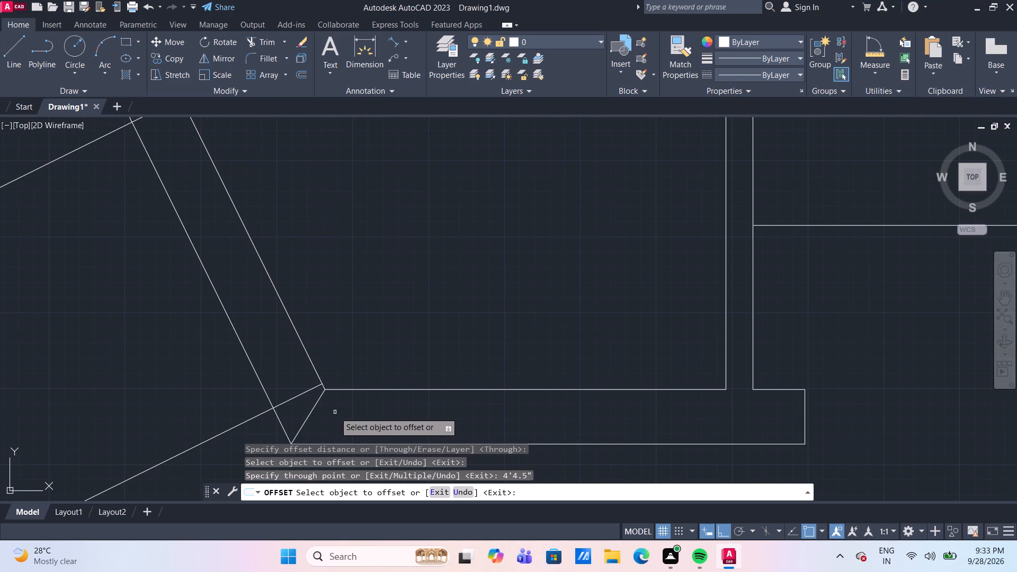
Delete the diagonal mitre line at the bottom corner where the slanted wall meets the bottom wall.
scroll(335, 412, "up", 1)
key("Escape")
left_click(307, 397)
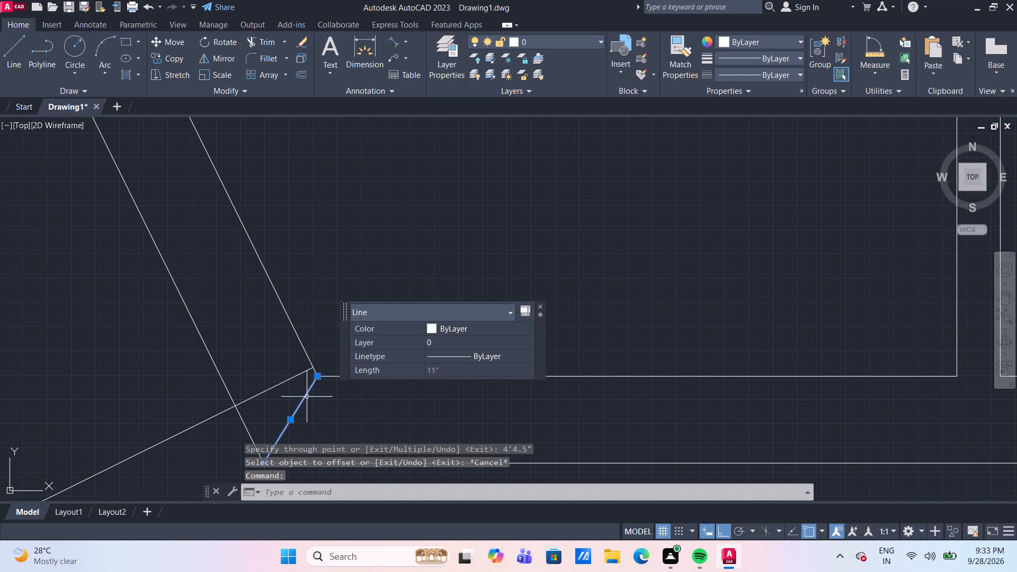
key("Delete")
scroll(334, 435, "down", 3)
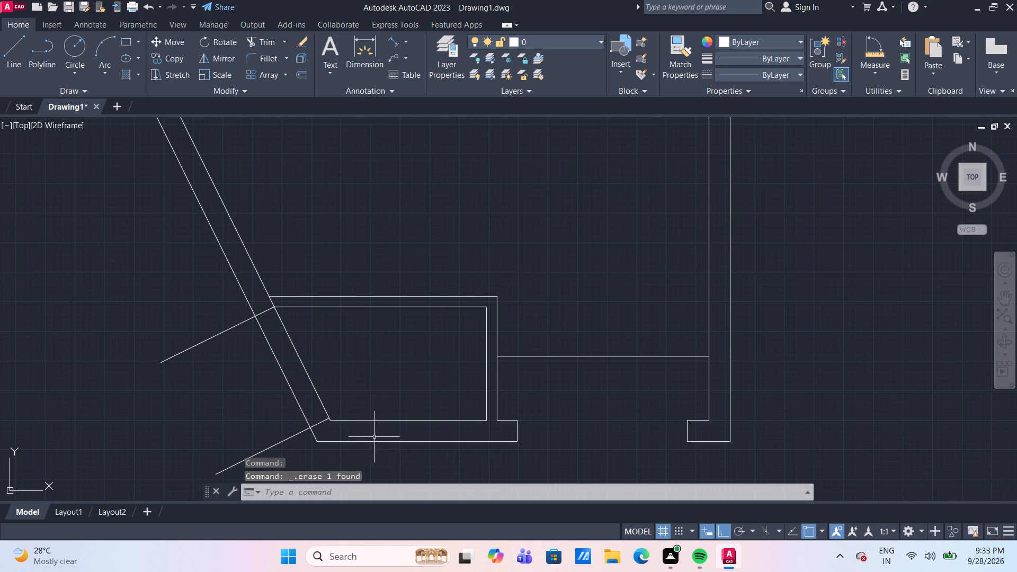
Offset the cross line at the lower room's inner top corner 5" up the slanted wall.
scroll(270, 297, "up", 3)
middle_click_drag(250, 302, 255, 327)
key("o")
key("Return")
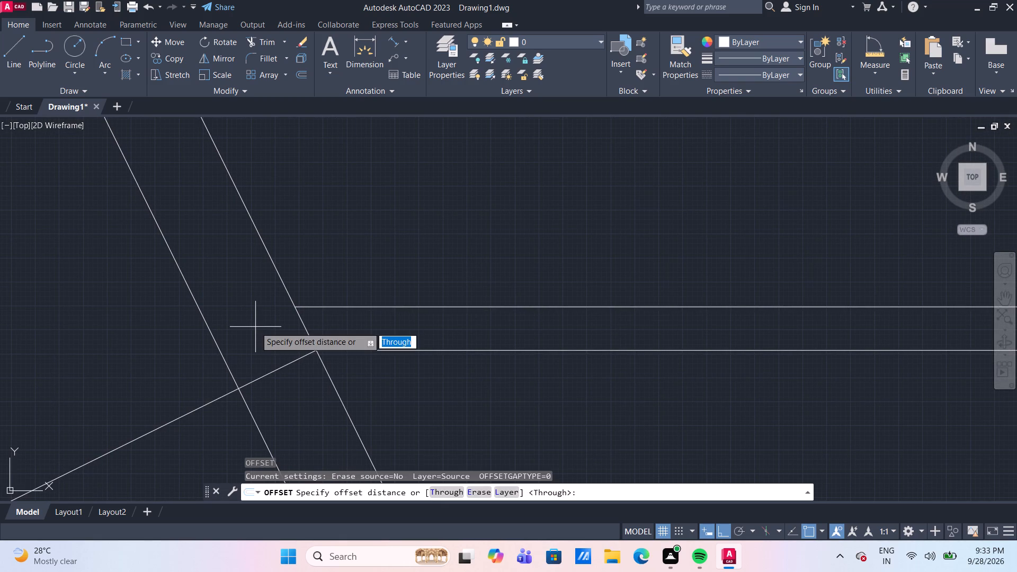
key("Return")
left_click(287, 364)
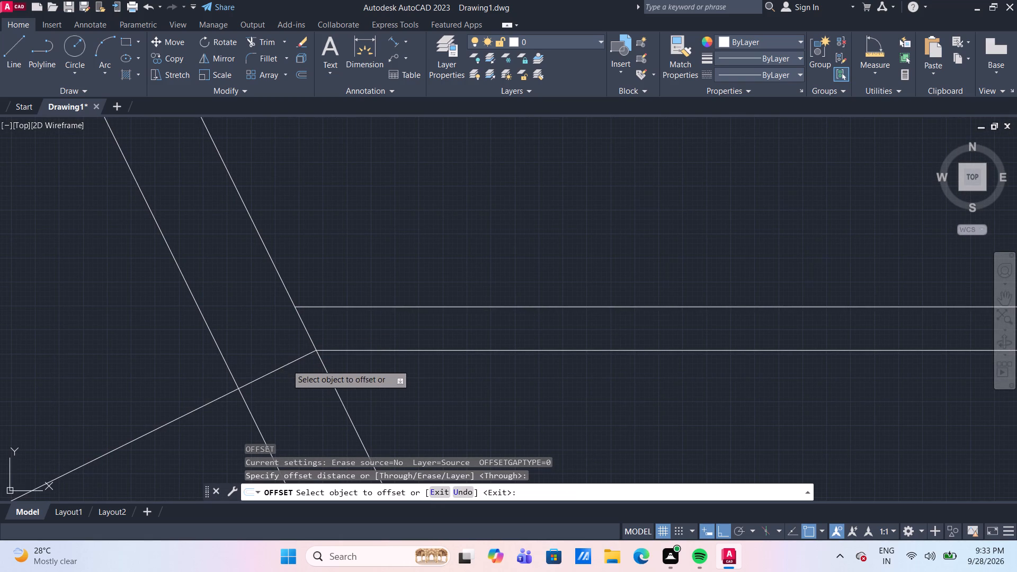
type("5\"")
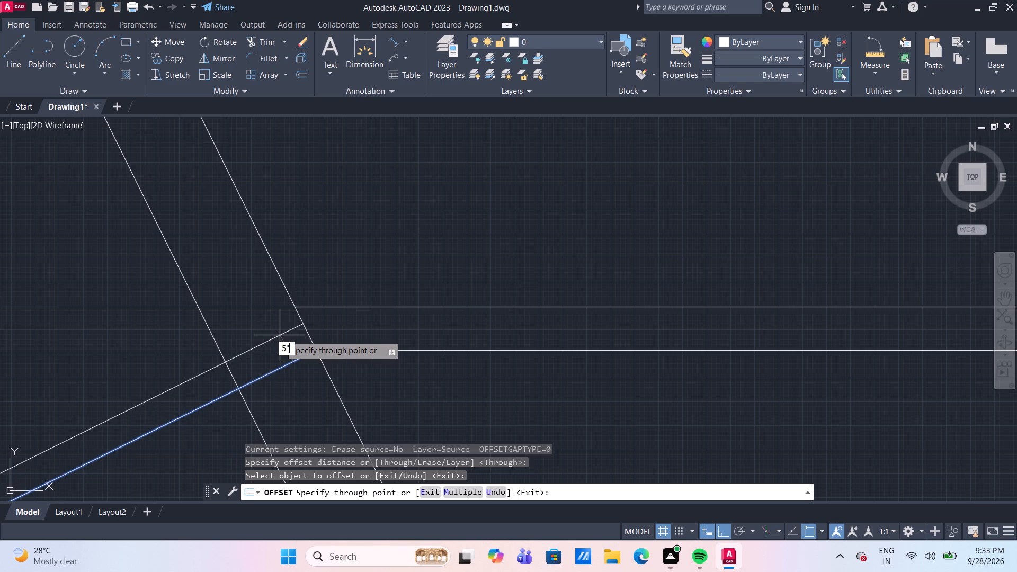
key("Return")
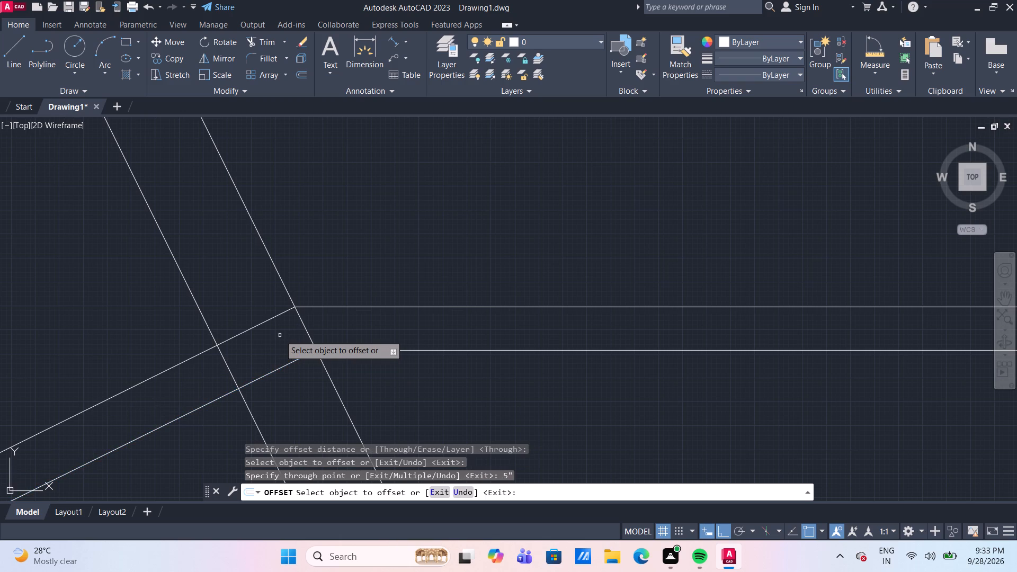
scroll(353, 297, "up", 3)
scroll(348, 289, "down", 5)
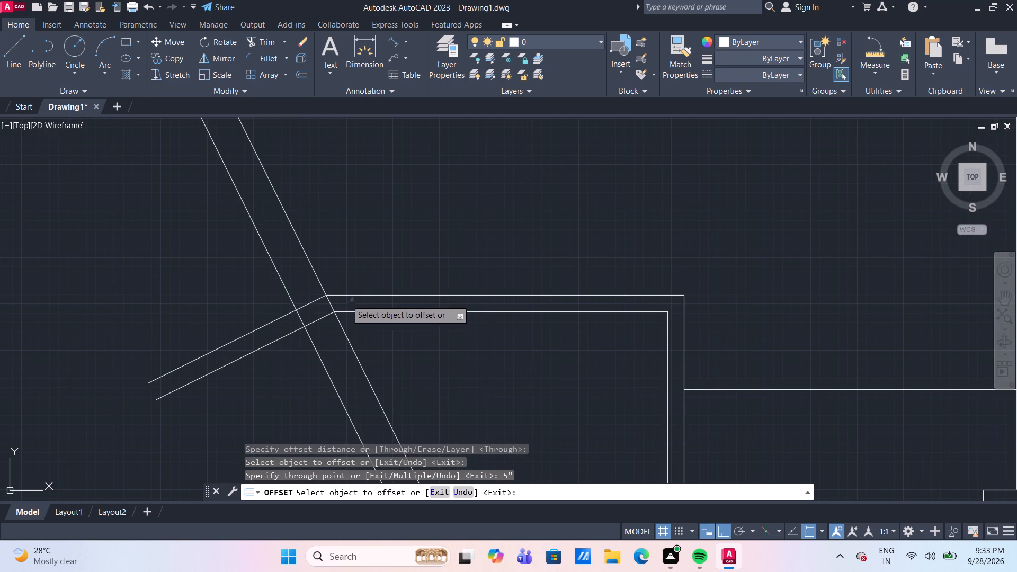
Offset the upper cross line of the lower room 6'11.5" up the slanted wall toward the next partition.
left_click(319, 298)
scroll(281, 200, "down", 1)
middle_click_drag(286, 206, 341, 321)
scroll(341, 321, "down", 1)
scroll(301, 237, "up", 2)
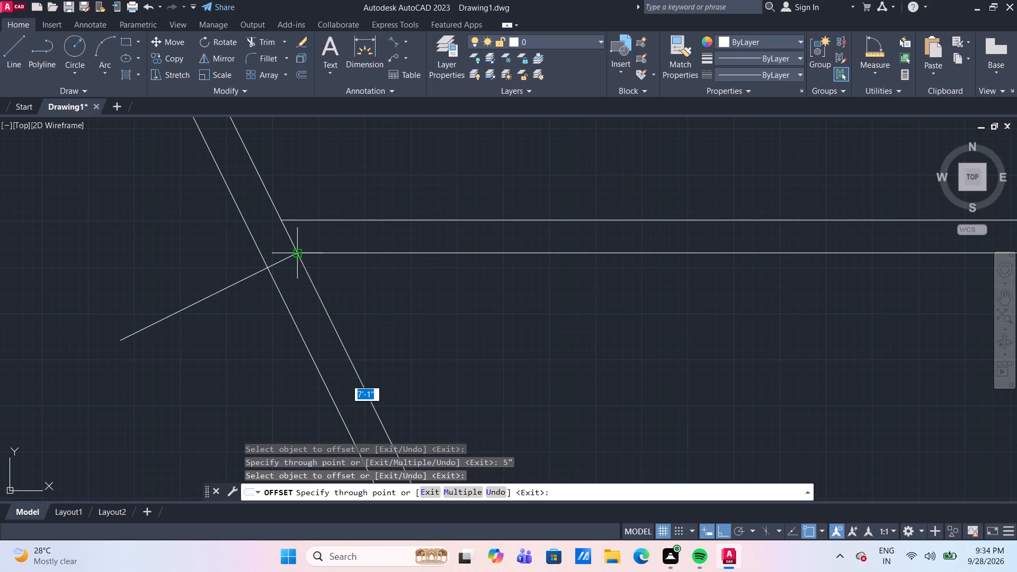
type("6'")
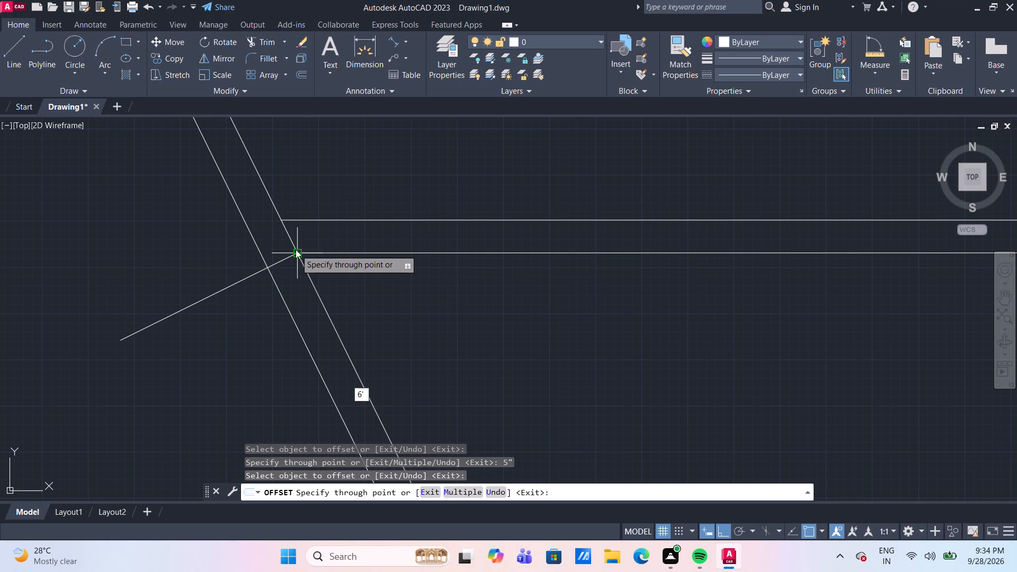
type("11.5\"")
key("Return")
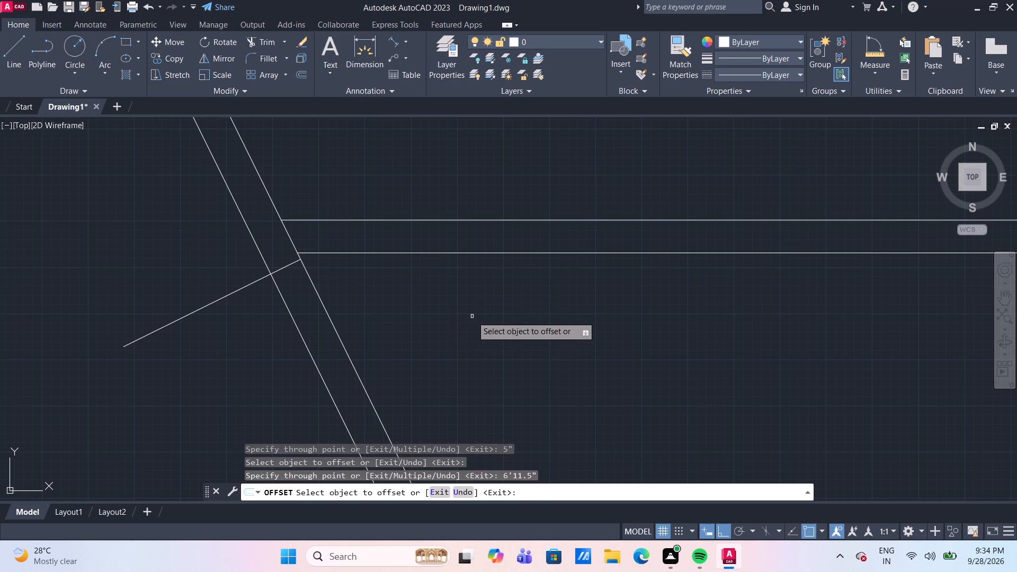
Examine how the cross lines align with the partition and bottom wall corners along the slanted wall.
scroll(472, 316, "down", 3)
middle_click_drag(472, 356, 410, 214)
scroll(409, 294, "up", 3)
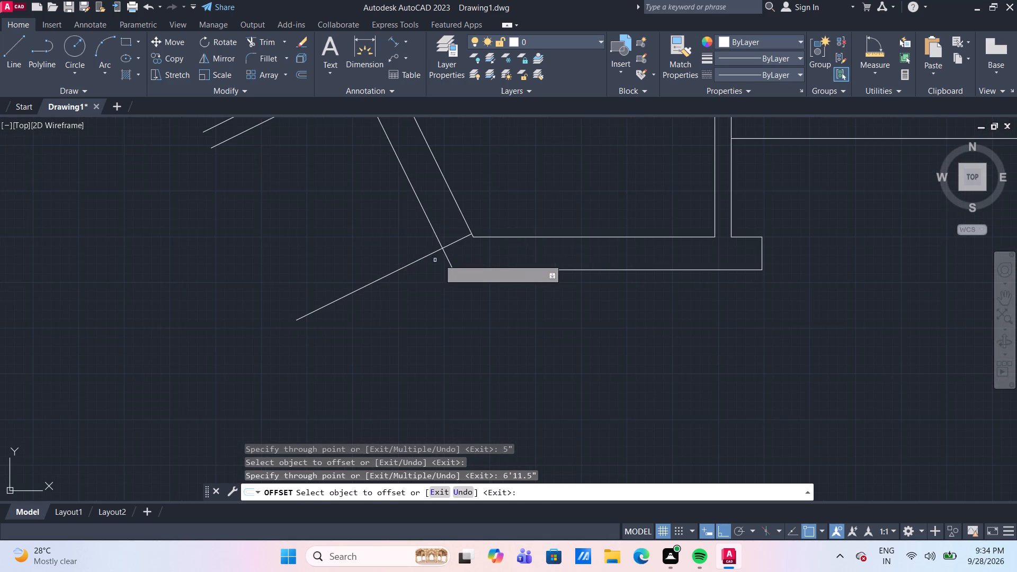
scroll(505, 238, "up", 2)
scroll(446, 252, "down", 3)
scroll(434, 186, "down", 1)
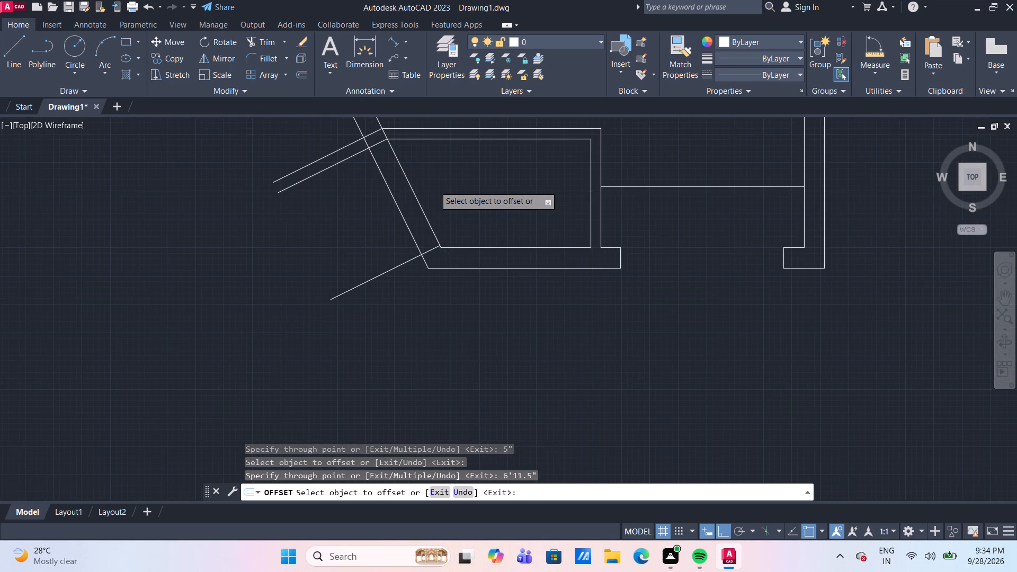
middle_click_drag(434, 189, 404, 278)
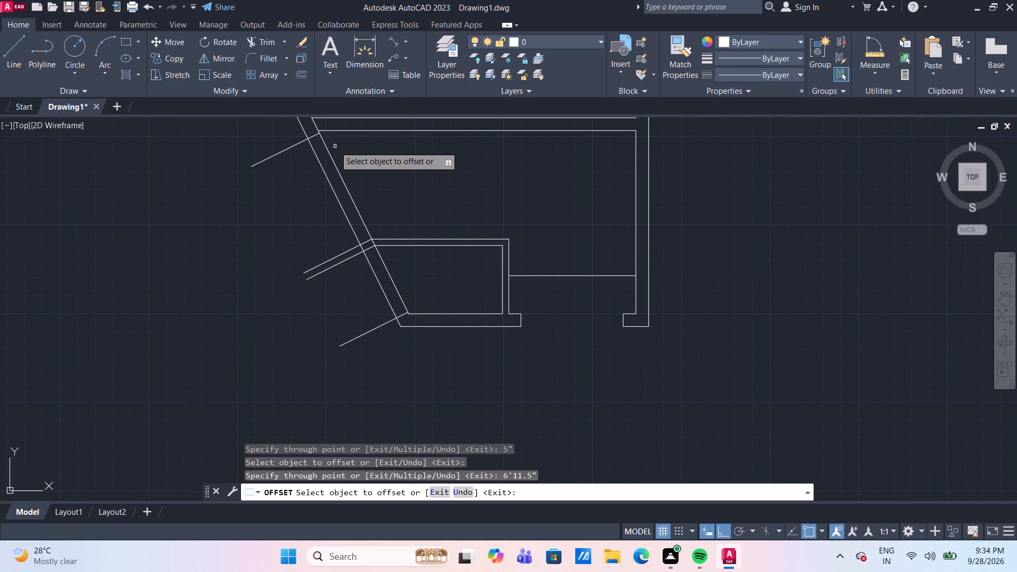
scroll(334, 139, "up", 1)
middle_click_drag(334, 140, 329, 161)
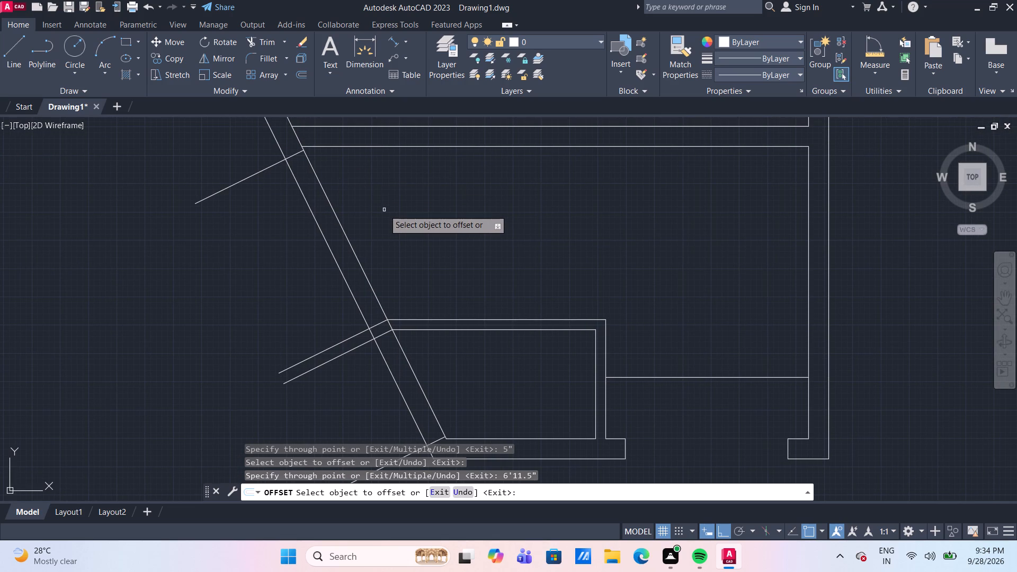
scroll(406, 228, "down", 3)
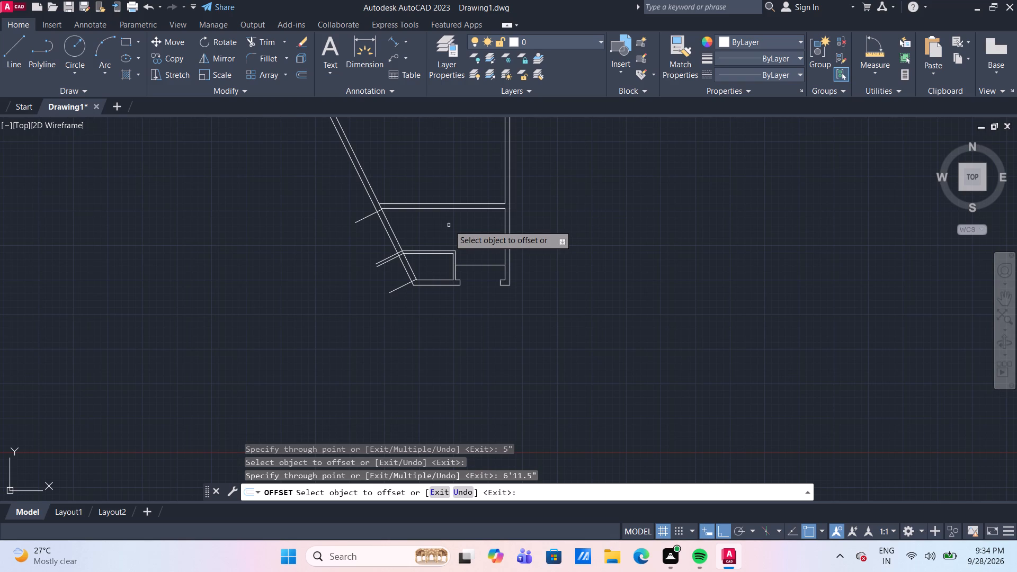
key("Escape")
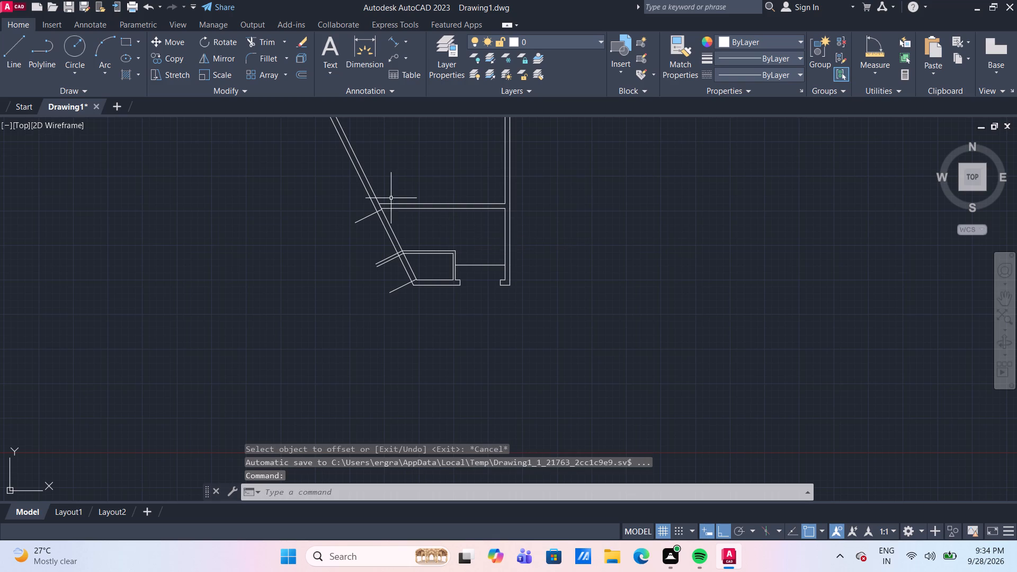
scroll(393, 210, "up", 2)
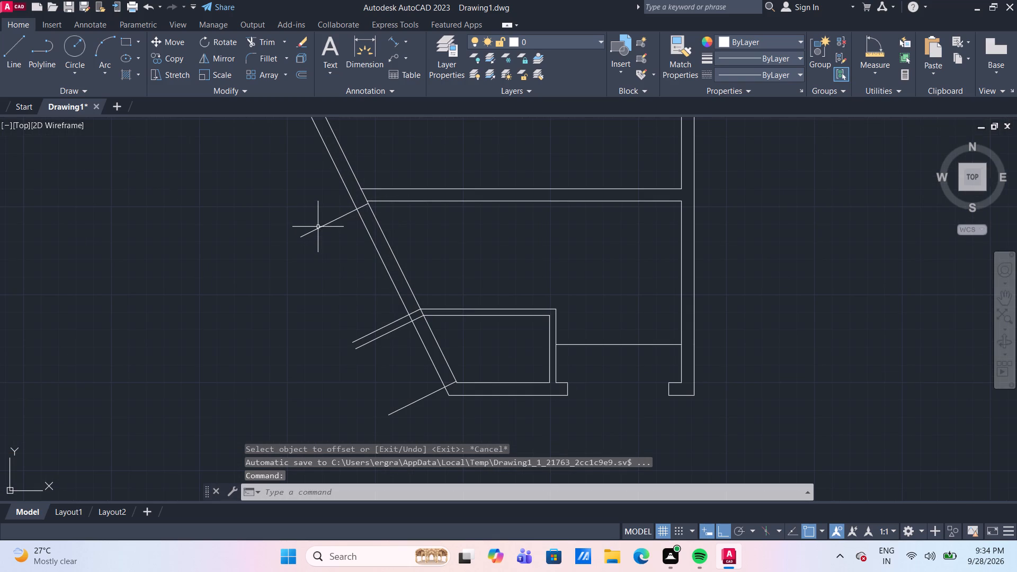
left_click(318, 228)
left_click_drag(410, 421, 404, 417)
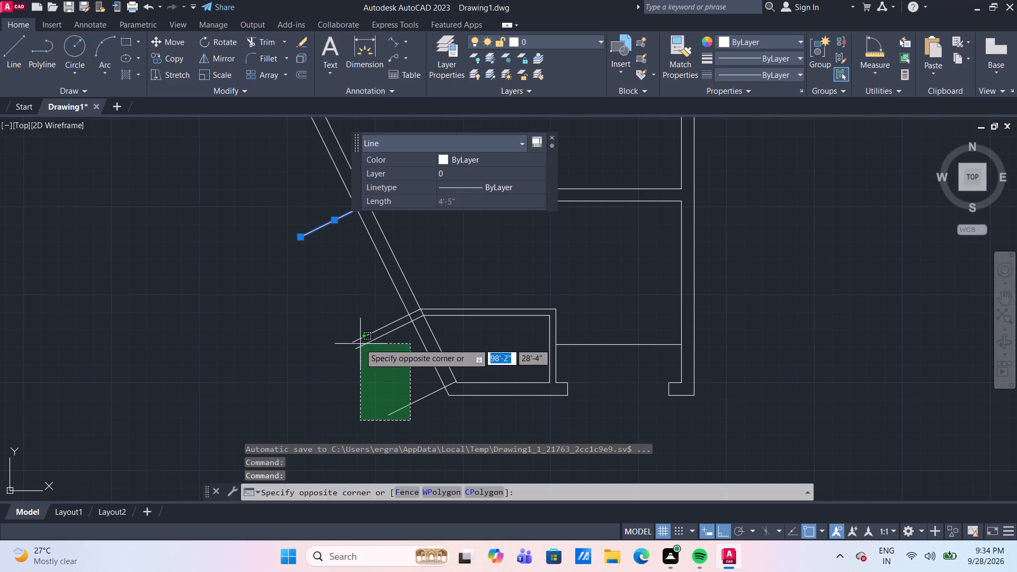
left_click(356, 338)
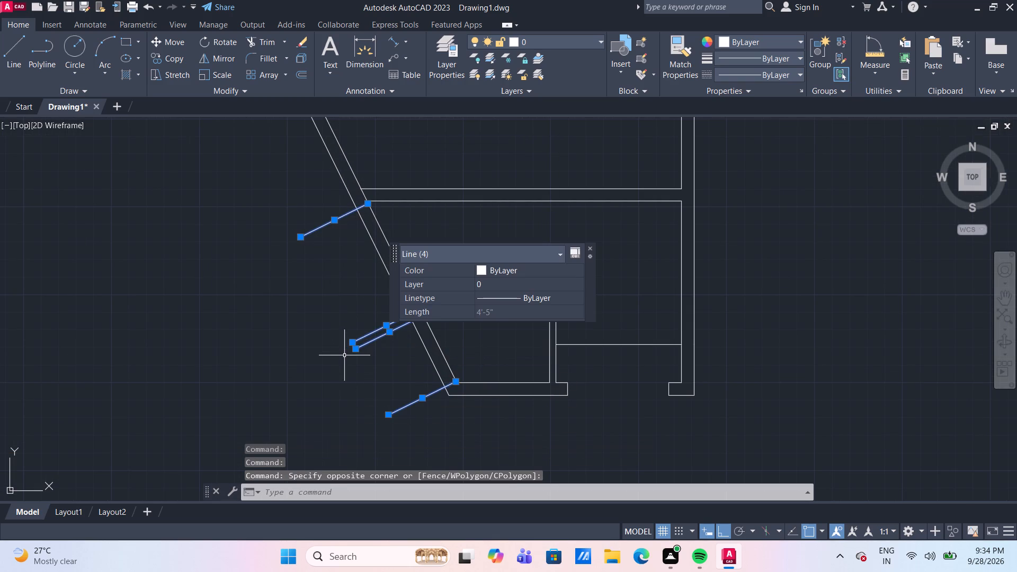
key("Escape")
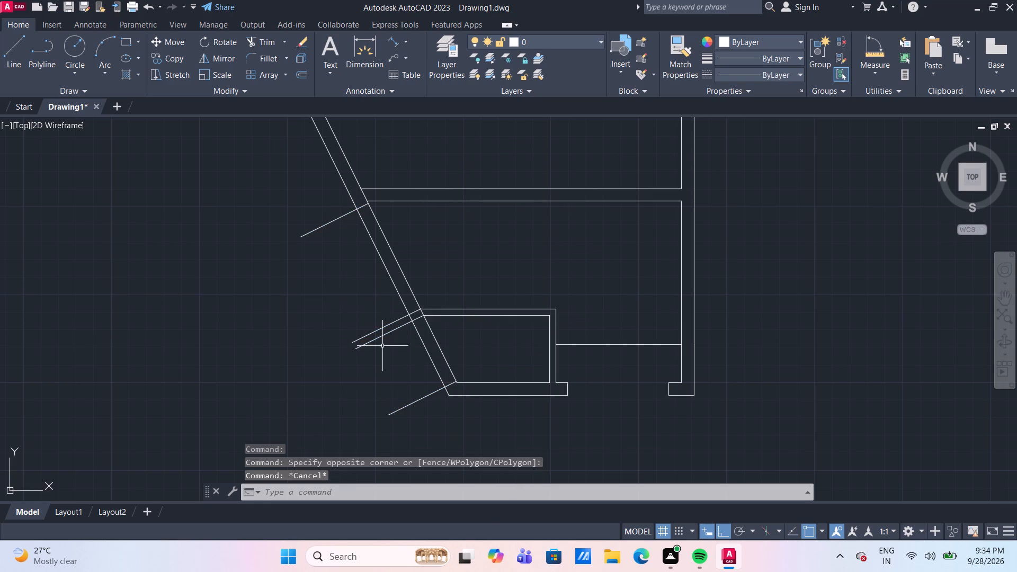
Delete the three upper cross lines on the slanted wall, keeping only the one at the bottom corner.
left_click_drag(391, 362, 372, 353)
left_click(345, 329)
left_click_drag(333, 264, 316, 235)
left_click(286, 191)
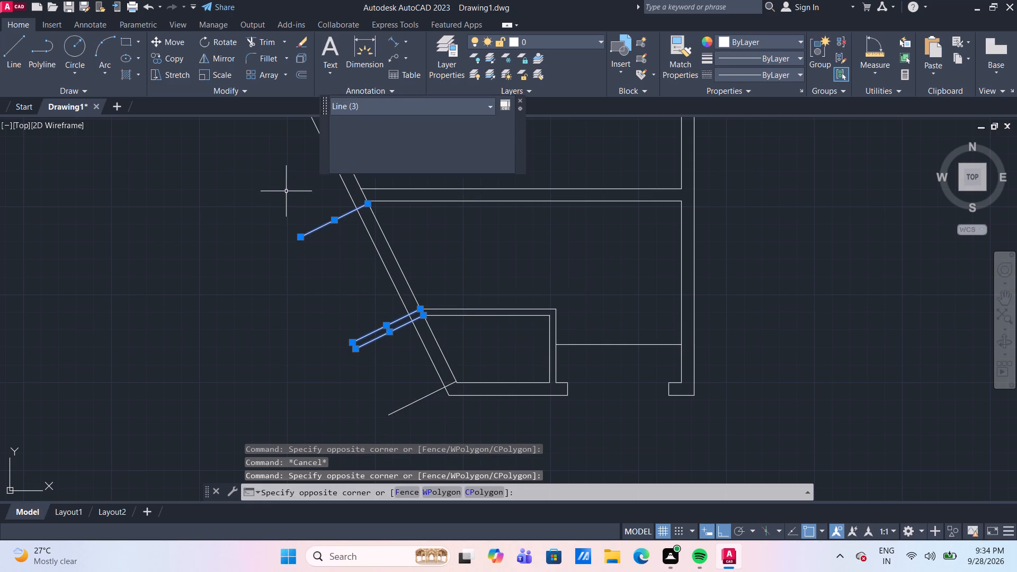
key("Delete")
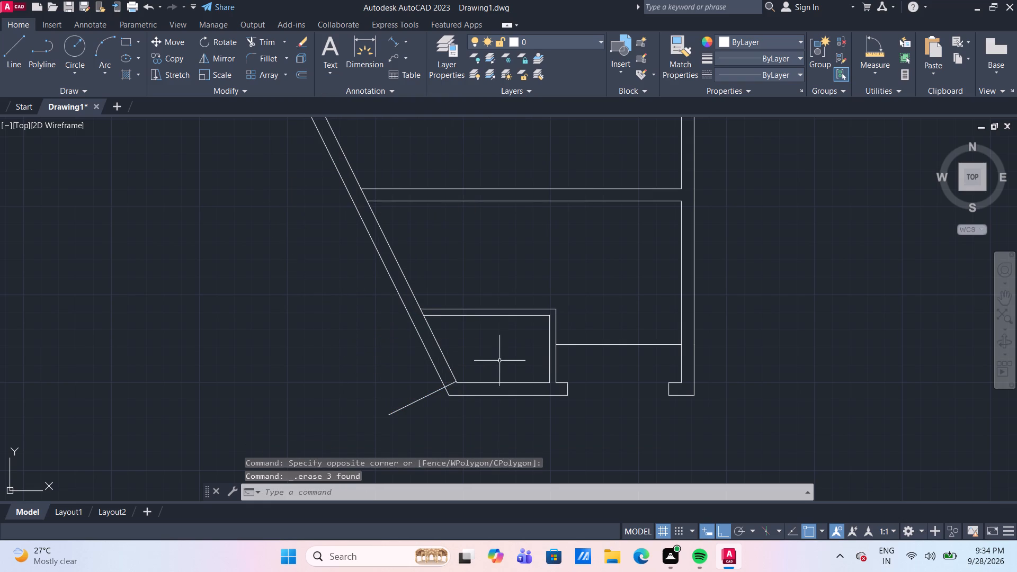
Move the remaining cross line by its inner end to the inner bottom corner of the slanted wall.
scroll(462, 368, "up", 2)
middle_click_drag(438, 390, 383, 246)
scroll(377, 268, "up", 2)
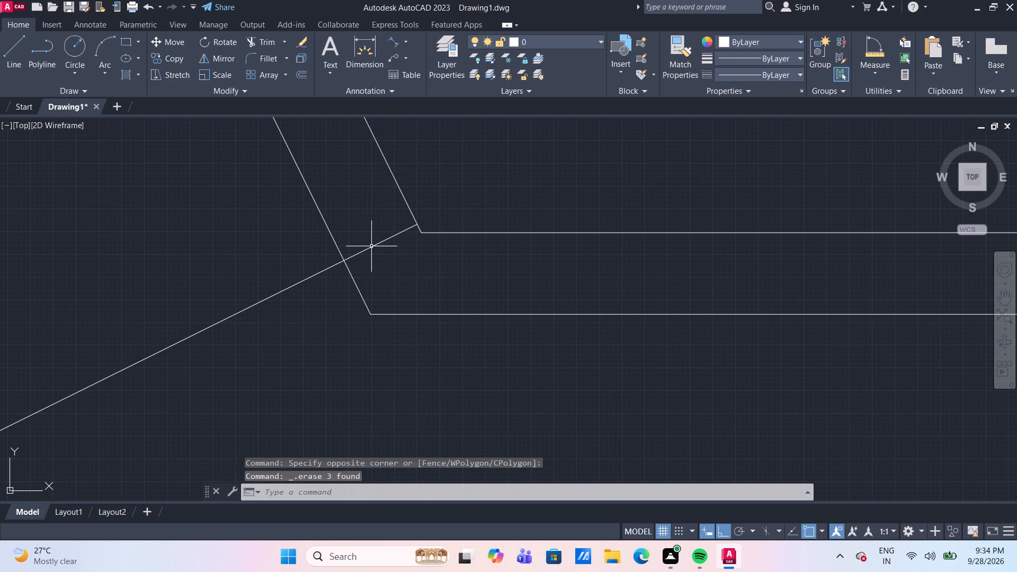
left_click(371, 245)
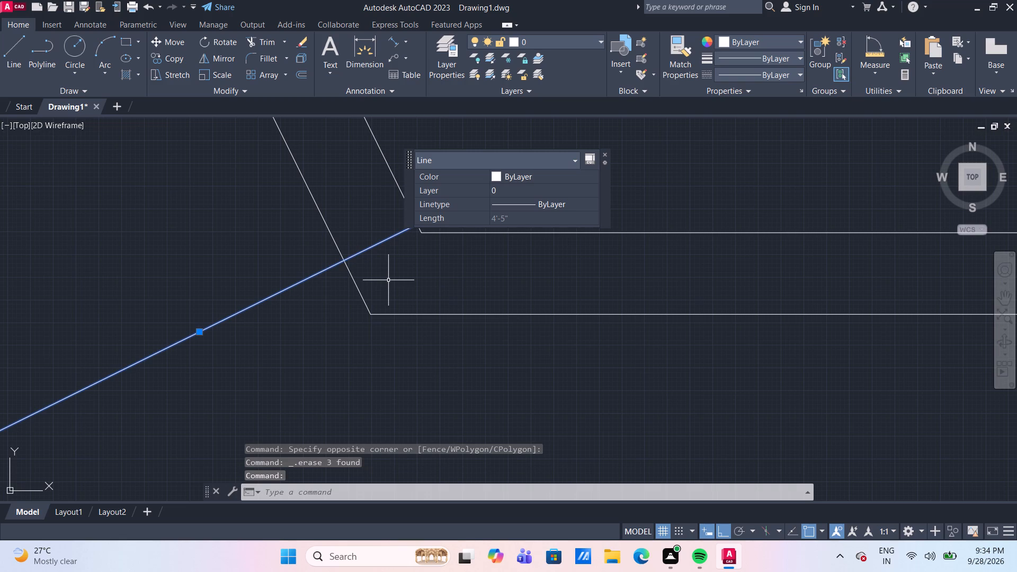
key("m")
key("Return")
scroll(432, 231, "up", 2)
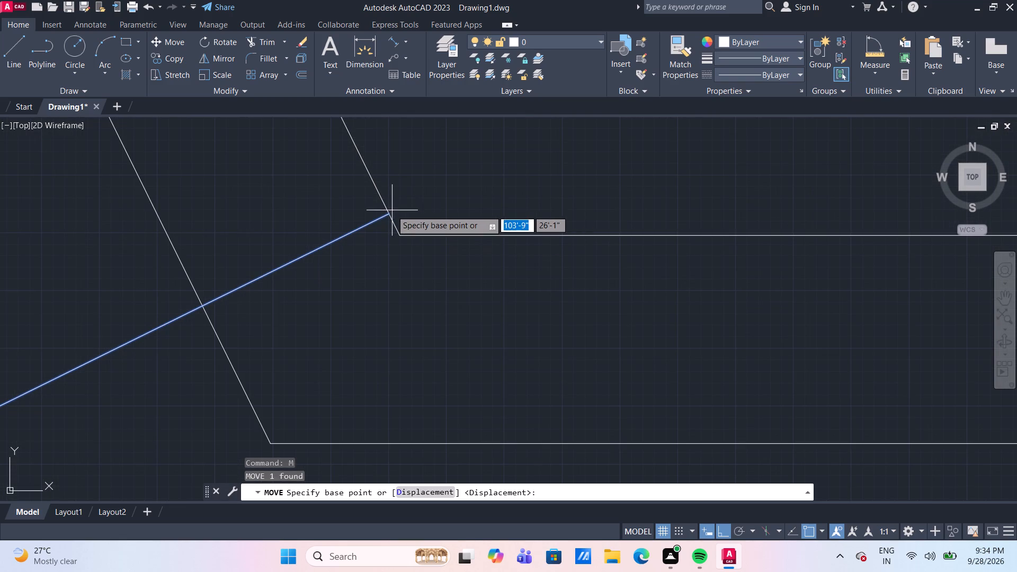
left_click(390, 212)
left_click(400, 234)
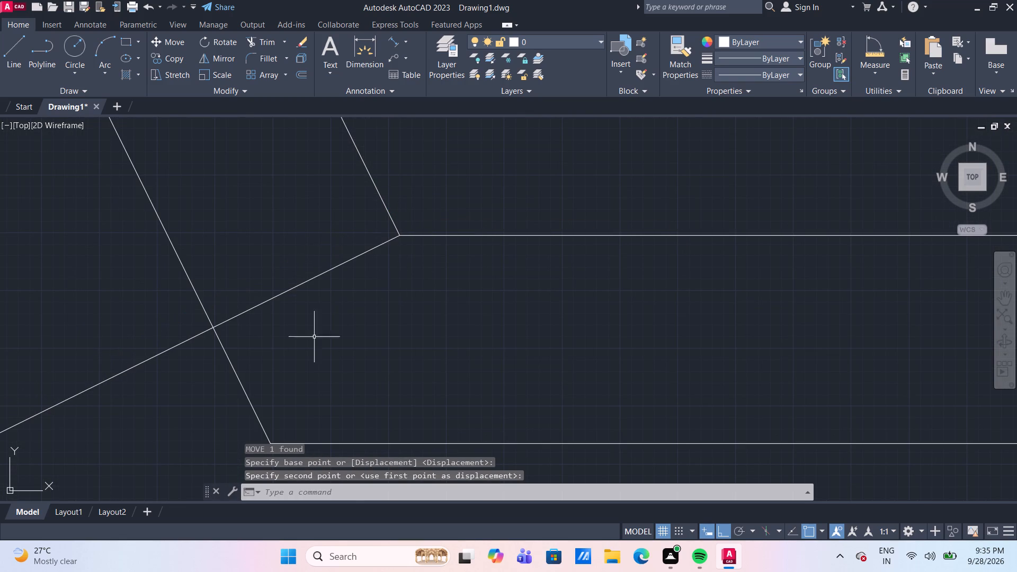
Trim the part of the bottom cross line that extends outside the slanted wall.
scroll(300, 339, "down", 3)
type("TR")
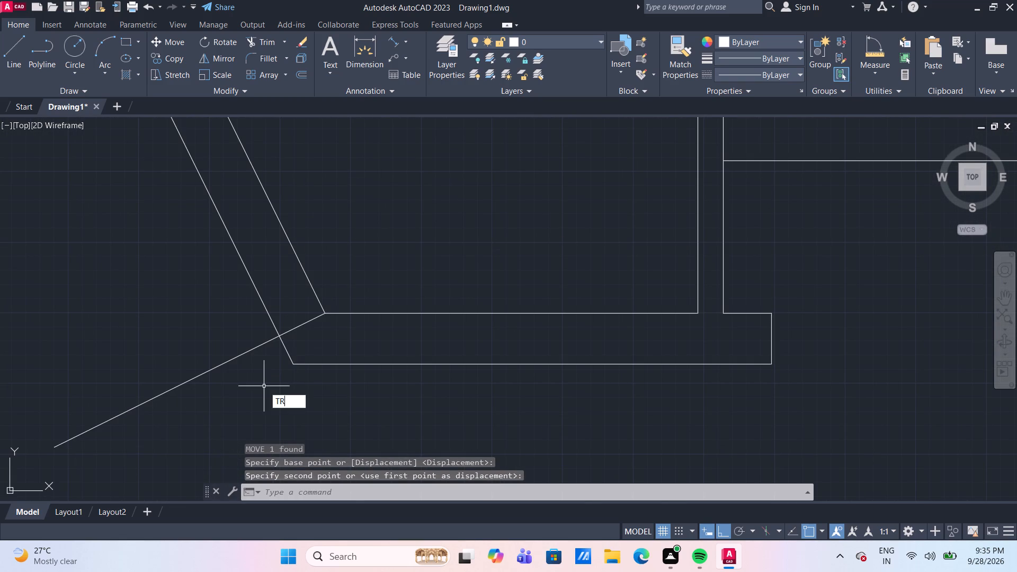
key("Return")
left_click(264, 386)
left_click(217, 333)
key("Escape")
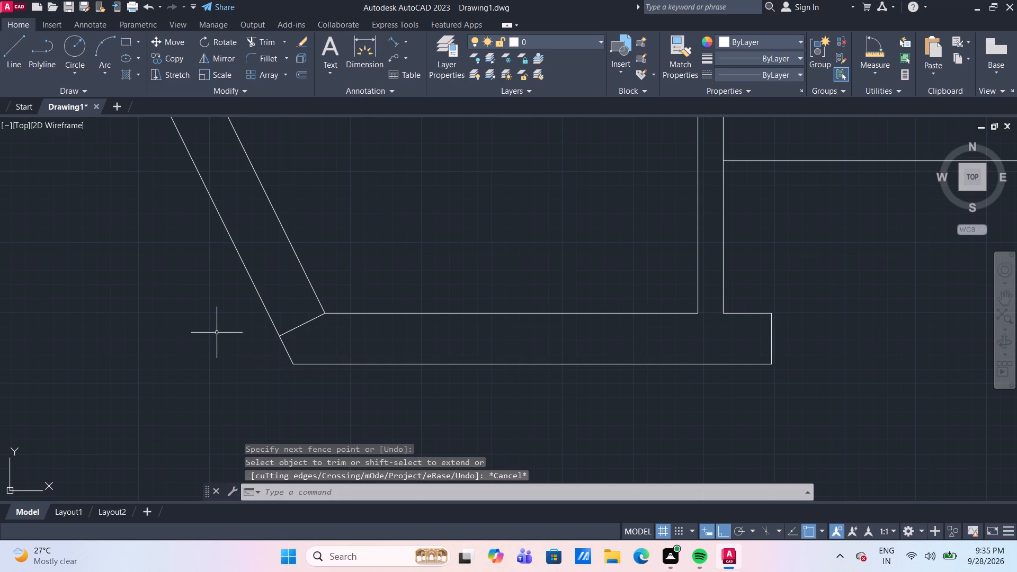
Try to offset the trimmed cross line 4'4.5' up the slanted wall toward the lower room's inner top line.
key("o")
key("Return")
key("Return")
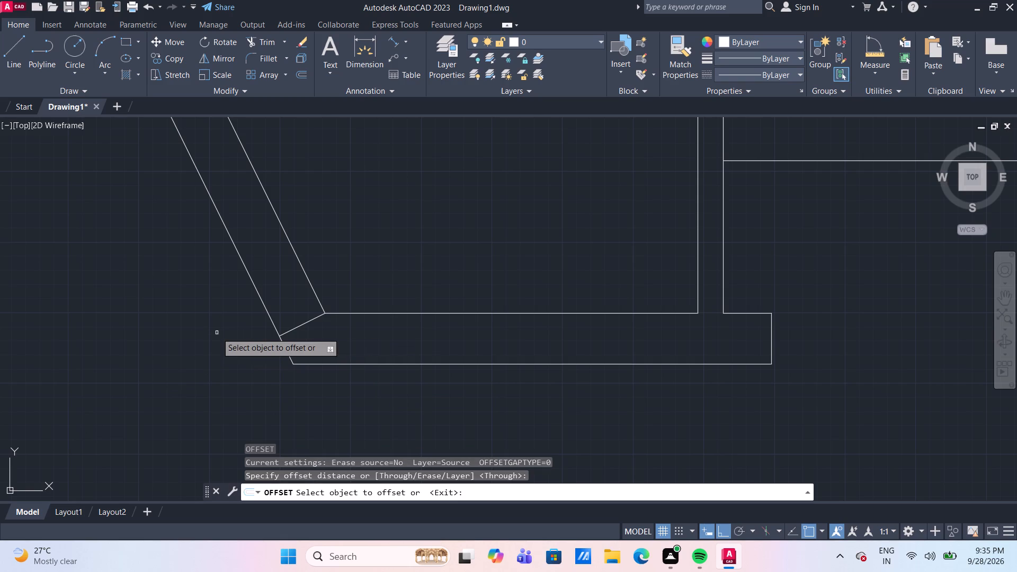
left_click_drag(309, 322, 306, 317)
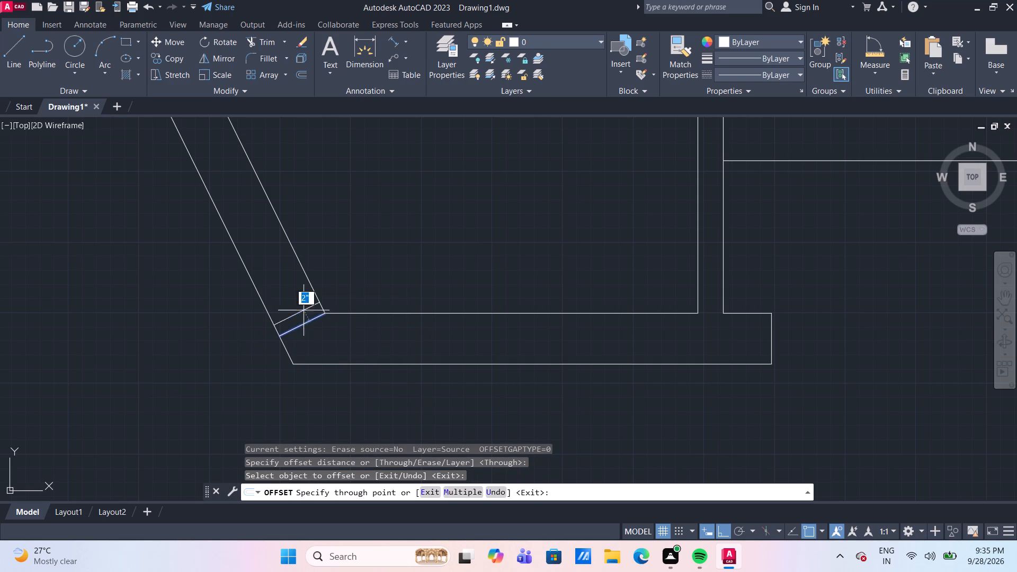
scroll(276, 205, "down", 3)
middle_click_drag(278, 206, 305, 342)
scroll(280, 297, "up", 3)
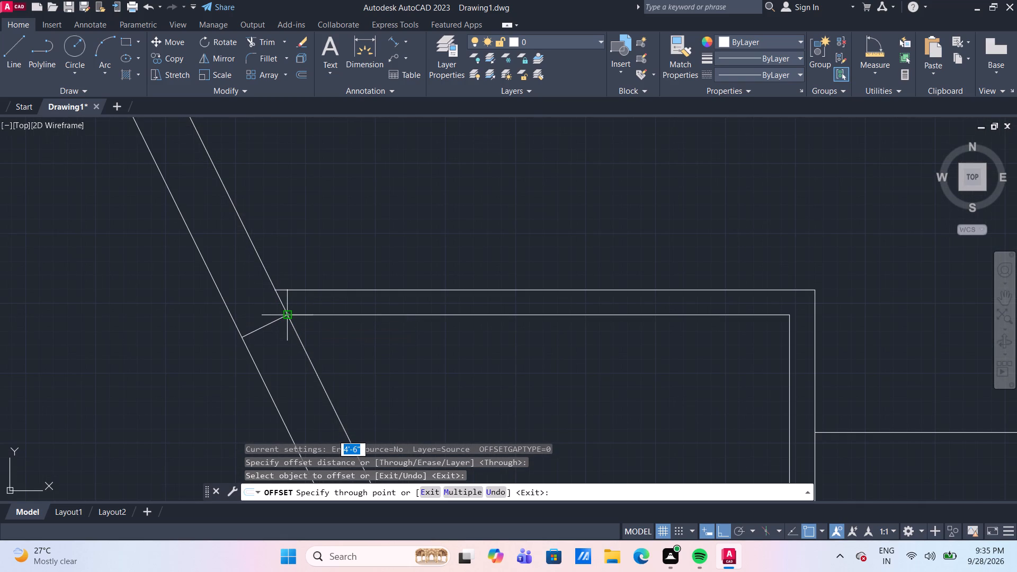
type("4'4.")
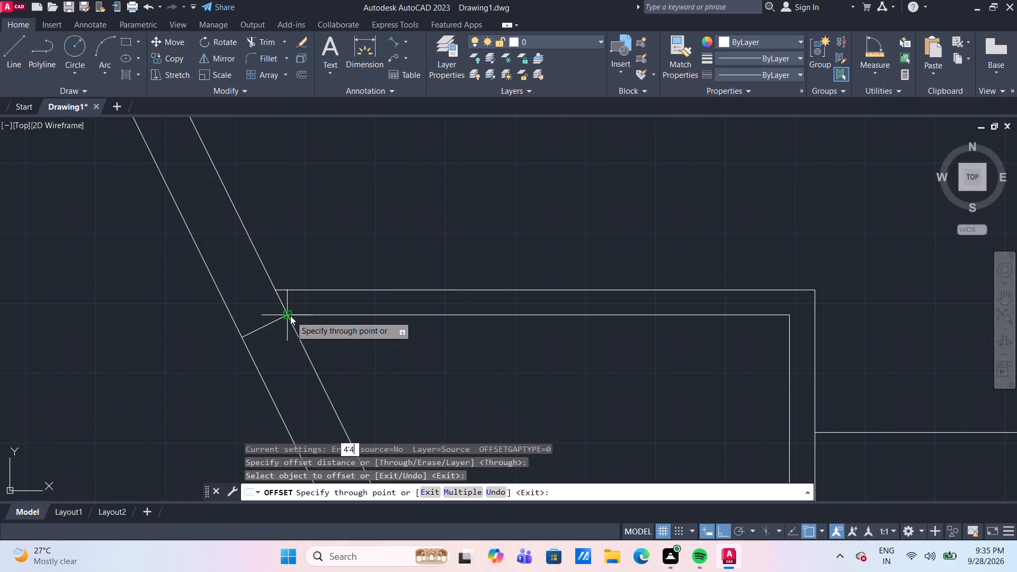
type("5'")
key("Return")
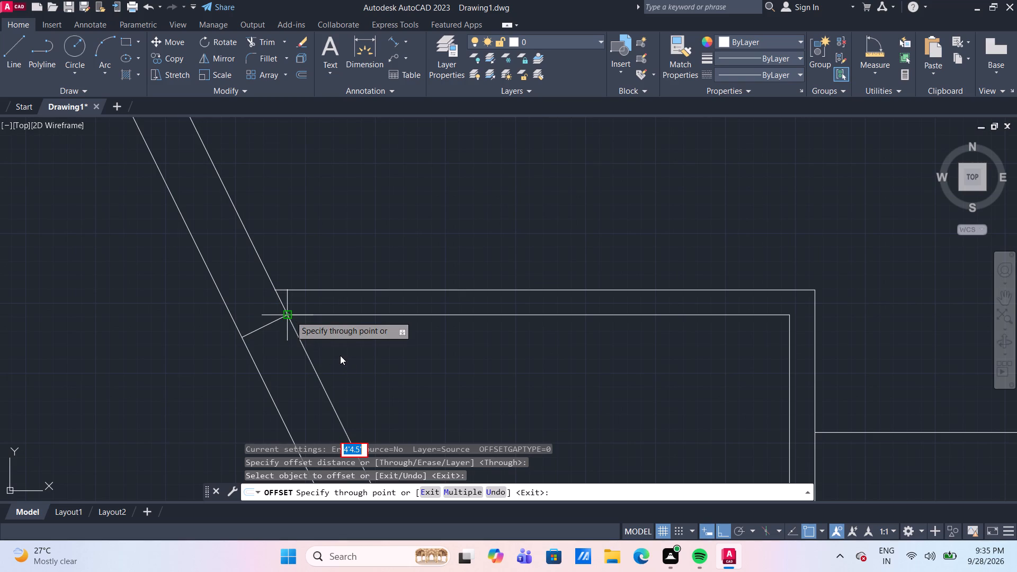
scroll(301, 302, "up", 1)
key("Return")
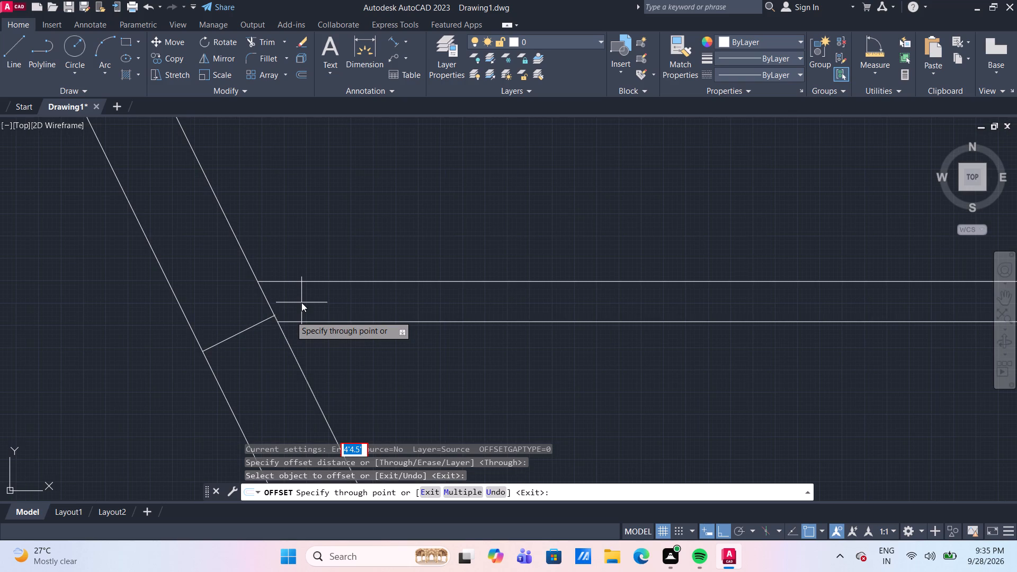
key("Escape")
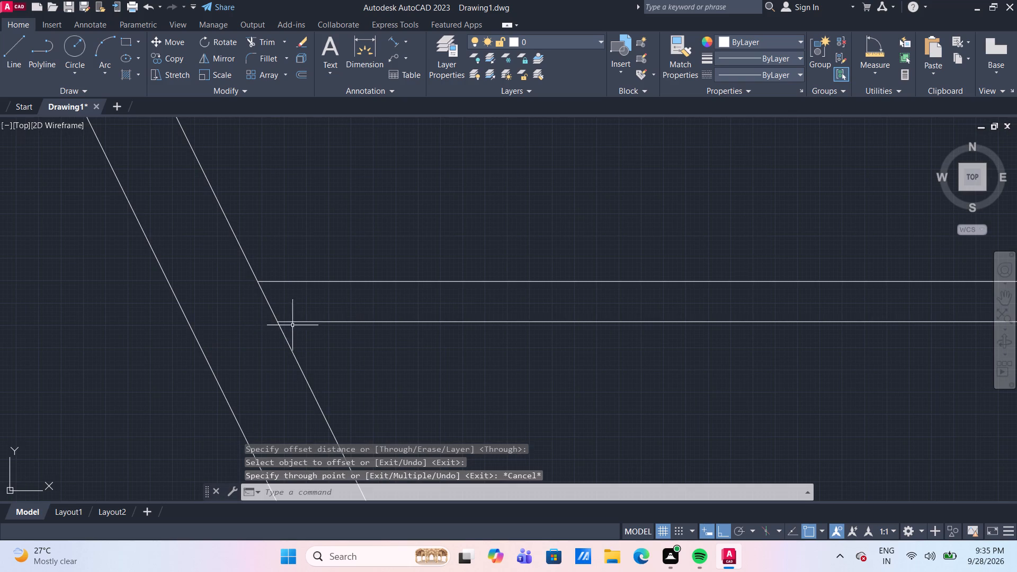
Offset the bottom cross line 4'4.5" up the slanted wall.
scroll(309, 346, "up", 1)
scroll(309, 346, "down", 2)
middle_click_drag(337, 383, 257, 189)
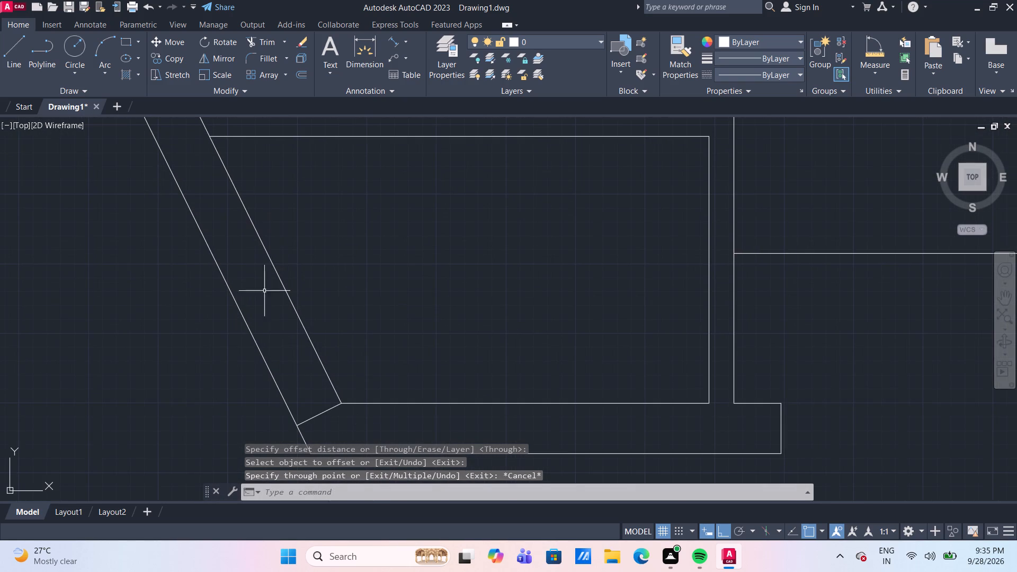
key("o")
key("Return")
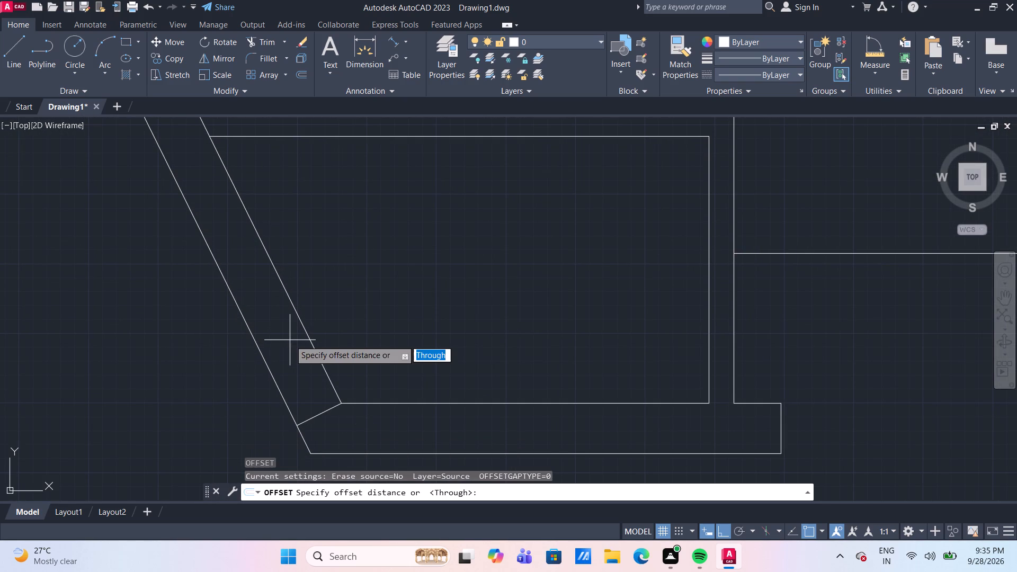
key("Return")
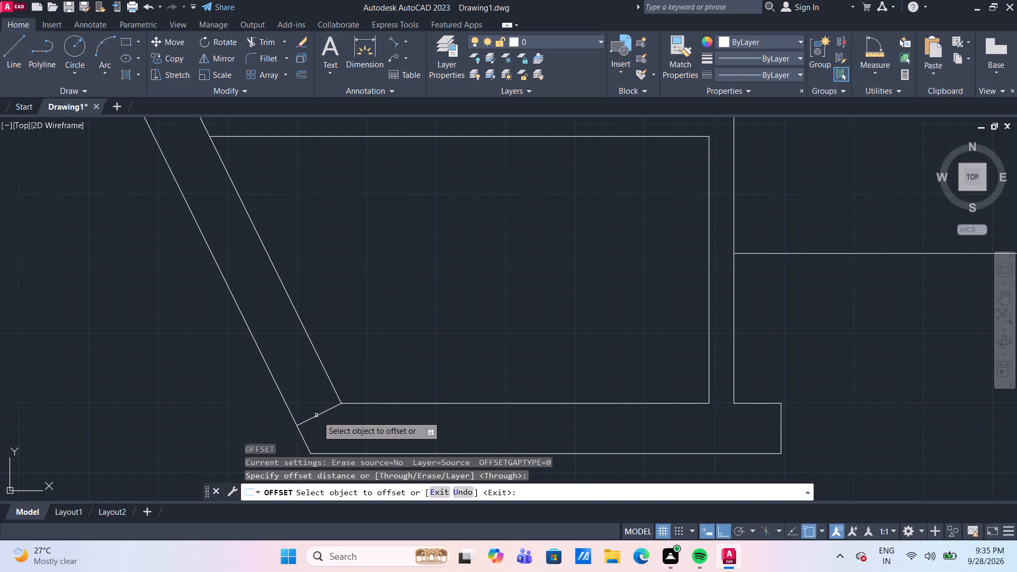
left_click(319, 414)
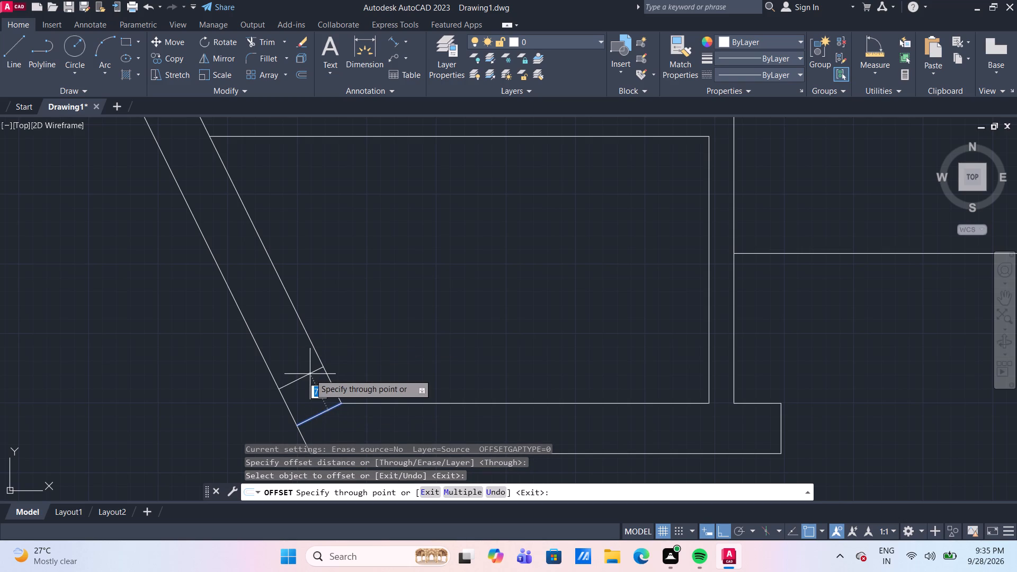
key("4")
type("'4.5\"")
key("Return")
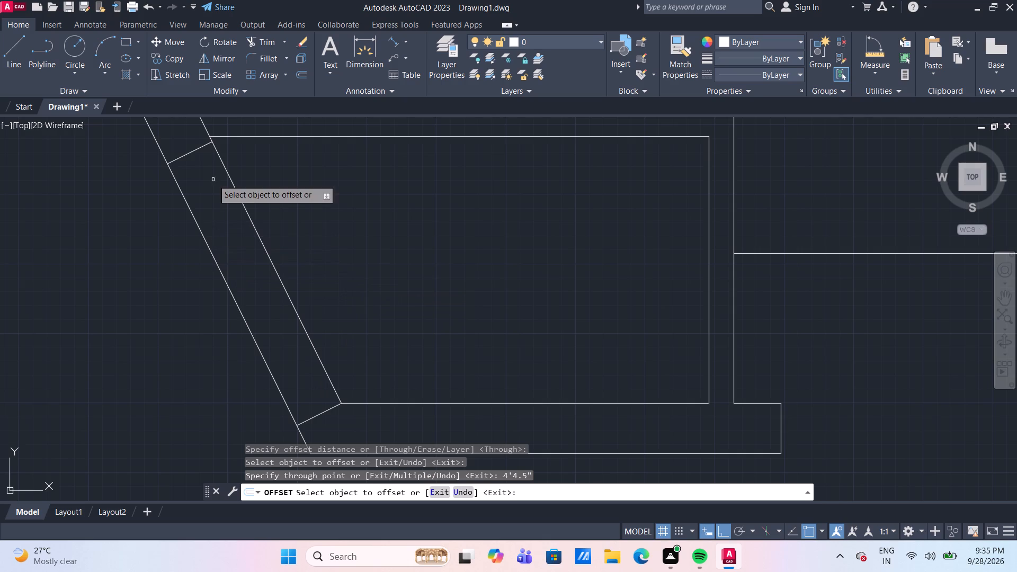
Offset the new cross line near the lower room's top wall a further 5" up the slanted wall.
scroll(213, 180, "down", 1)
middle_click_drag(213, 180, 262, 288)
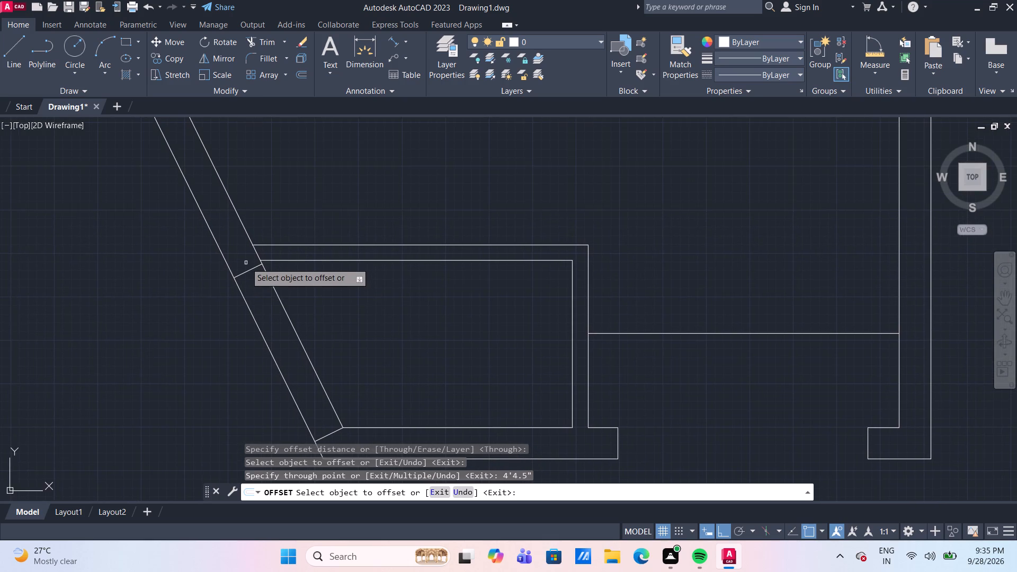
scroll(246, 264, "up", 2)
left_click_drag(251, 280, 248, 273)
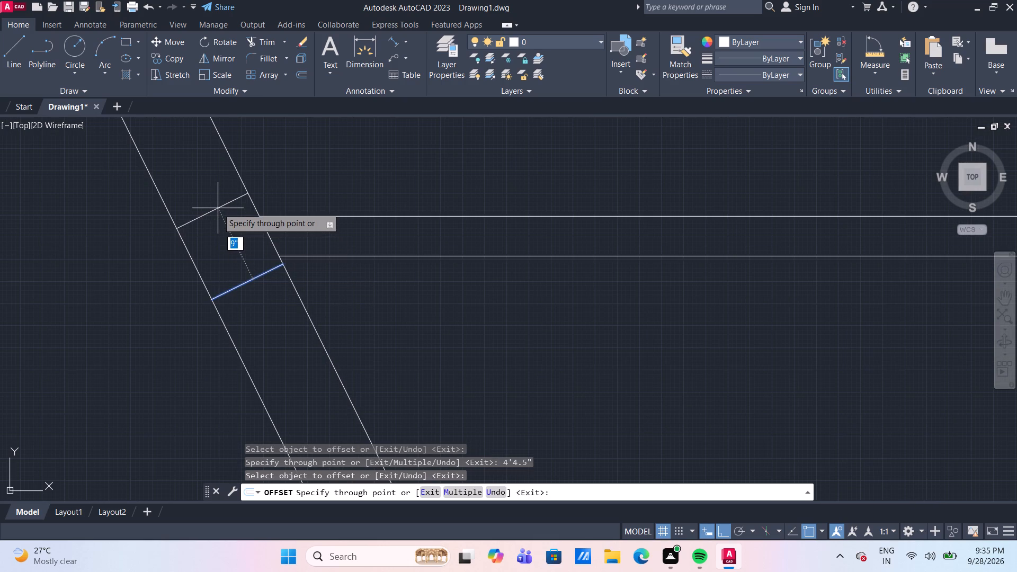
type("5\"")
key("Return")
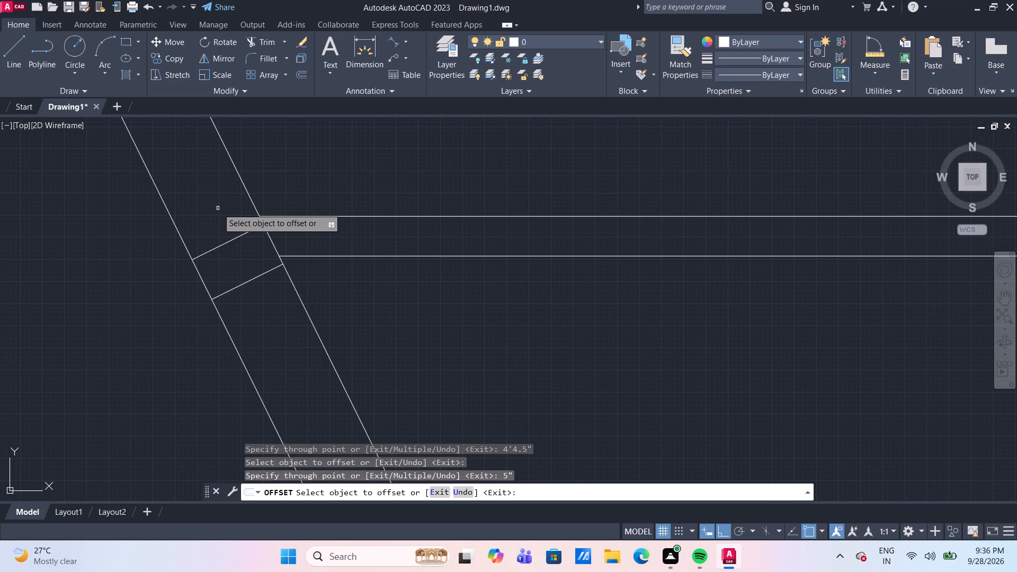
Offset the upper cross line of the 5" pair 6'11.5" up the slanted wall, toward the next horizontal wall.
left_click_drag(224, 244, 221, 229)
scroll(217, 187, "down", 2)
middle_click_drag(213, 182, 250, 318)
scroll(242, 288, "down", 2)
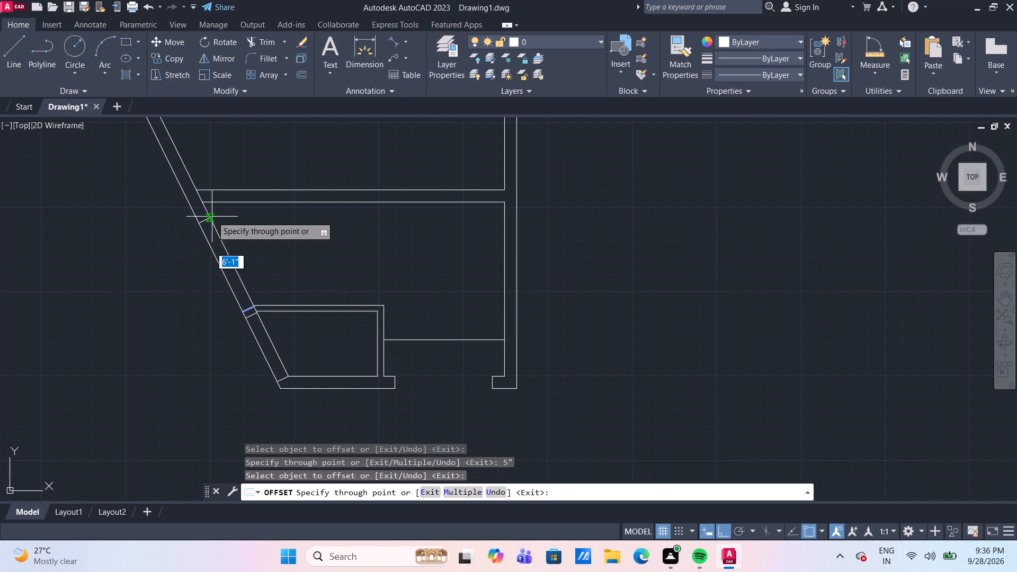
middle_click_drag(212, 216, 244, 287)
scroll(239, 279, "up", 2)
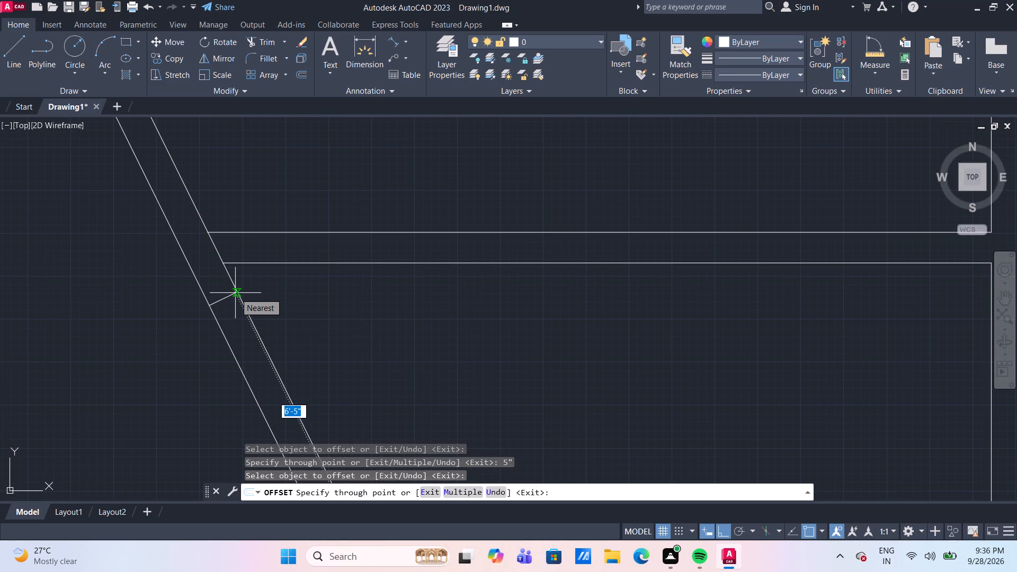
type("6'")
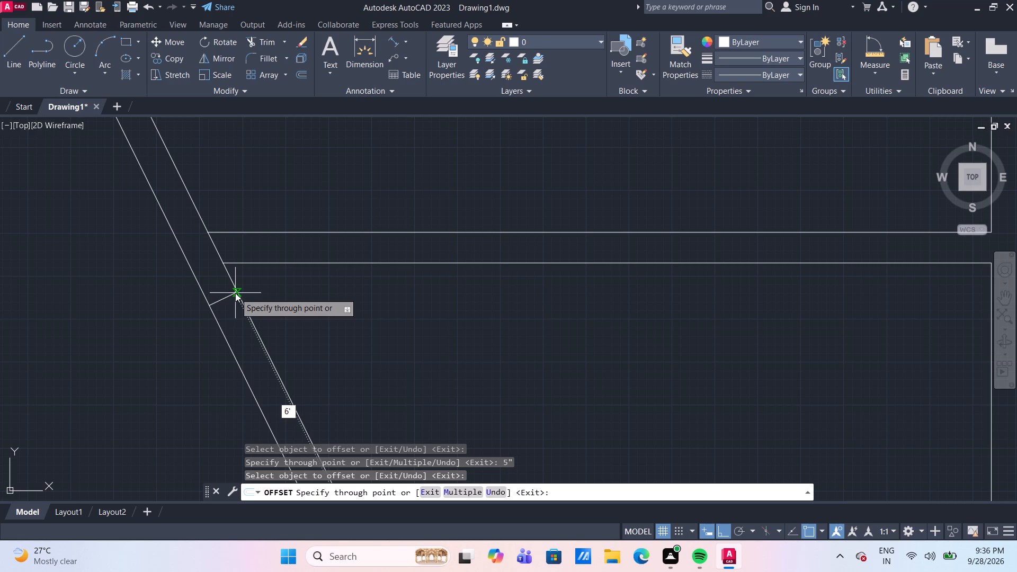
type("11.")
key("5")
key("shift+quotedbl")
key("Return")
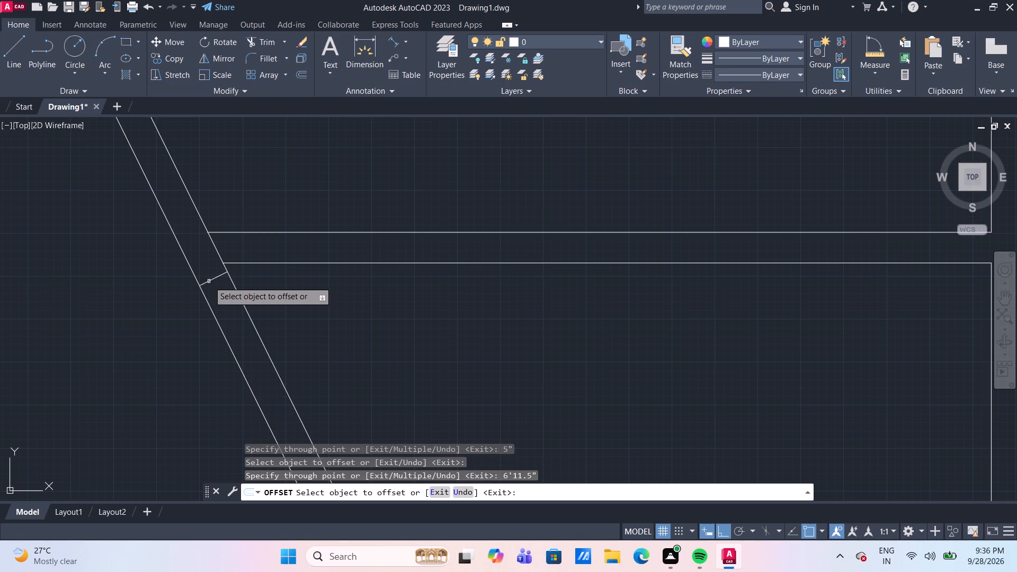
Offset the cross line just below the upper horizontal wall 9.75" further up the slanted wall.
left_click(208, 281)
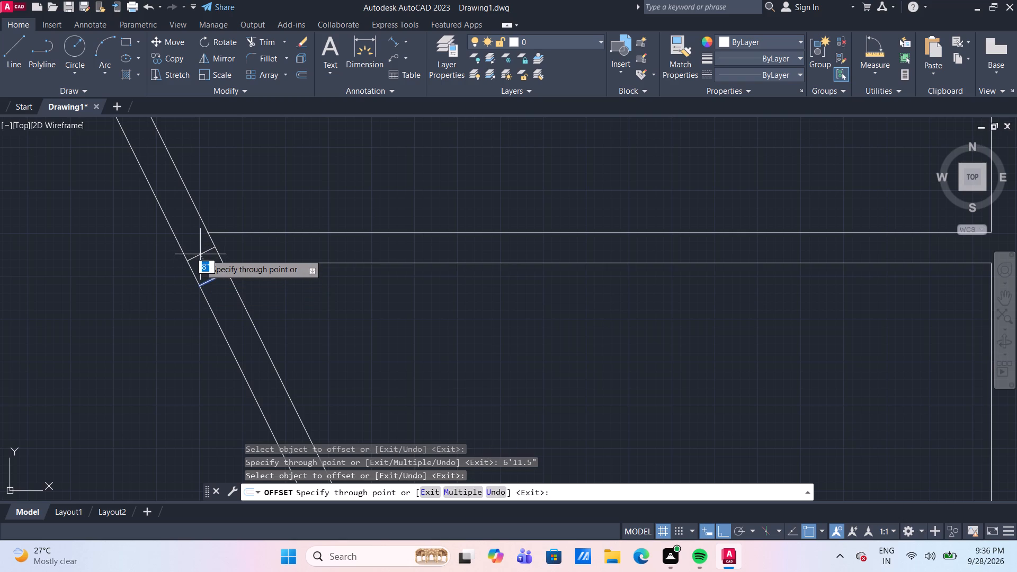
key("9")
type(".75")
key("shift+quotedbl")
key("Return")
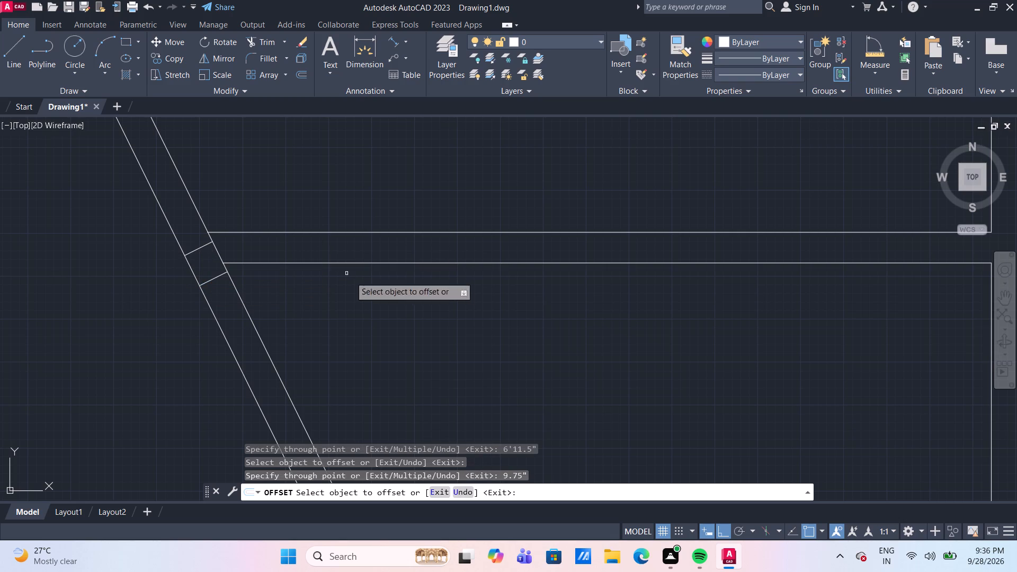
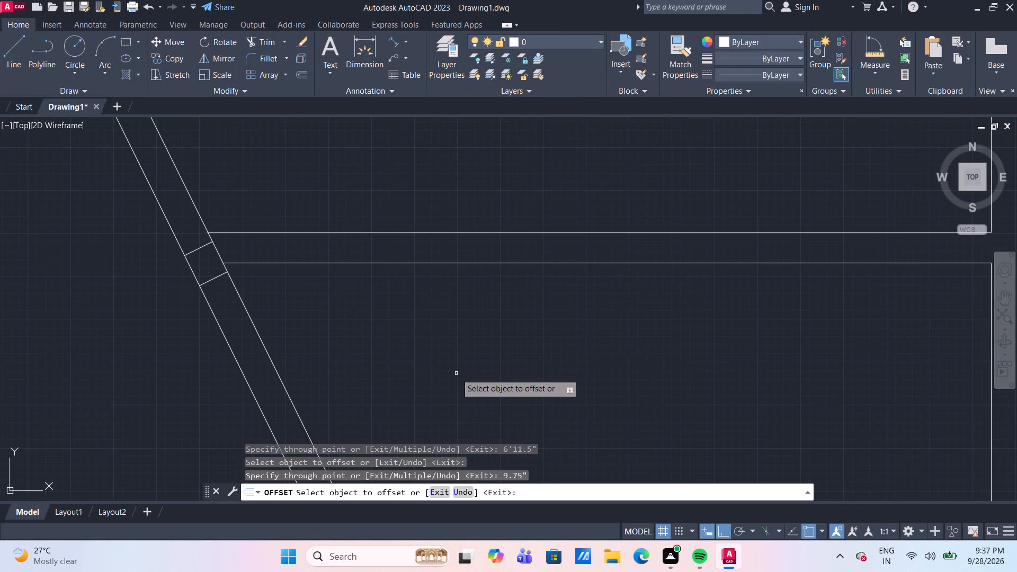
Examine the floor plan's walls and the cross lines placed so far along the slanted wall.
middle_click_drag(456, 369, 495, 377)
scroll(251, 164, "down", 1)
middle_click_drag(327, 217, 356, 282)
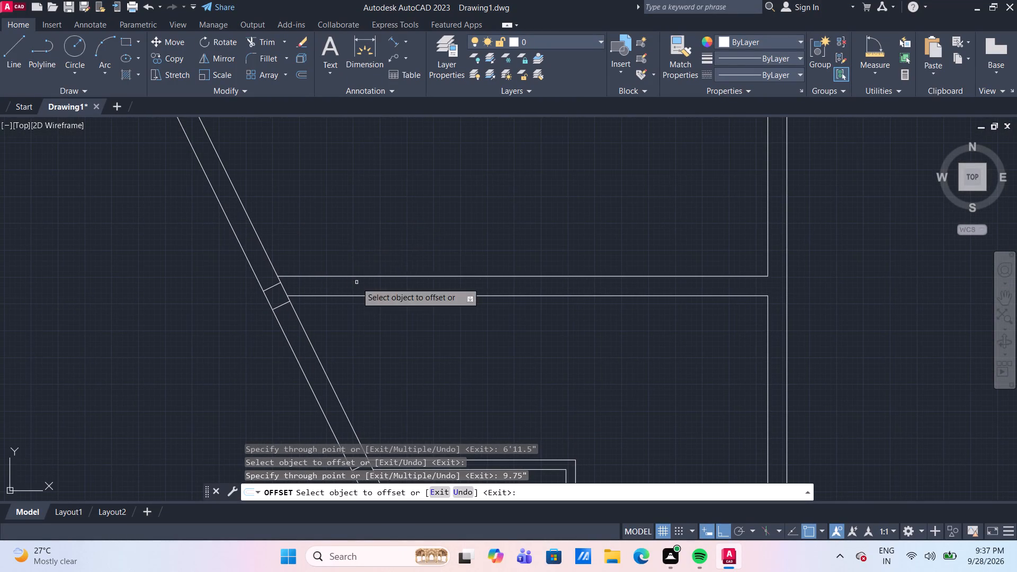
scroll(318, 216, "down", 4)
scroll(291, 169, "up", 2)
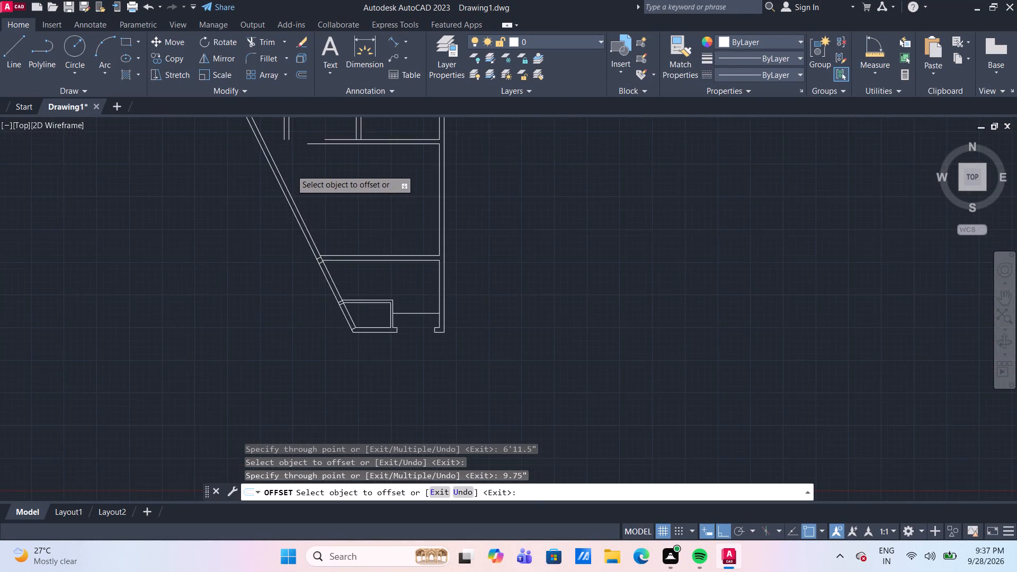
scroll(371, 342, "up", 2)
middle_click_drag(372, 348, 359, 261)
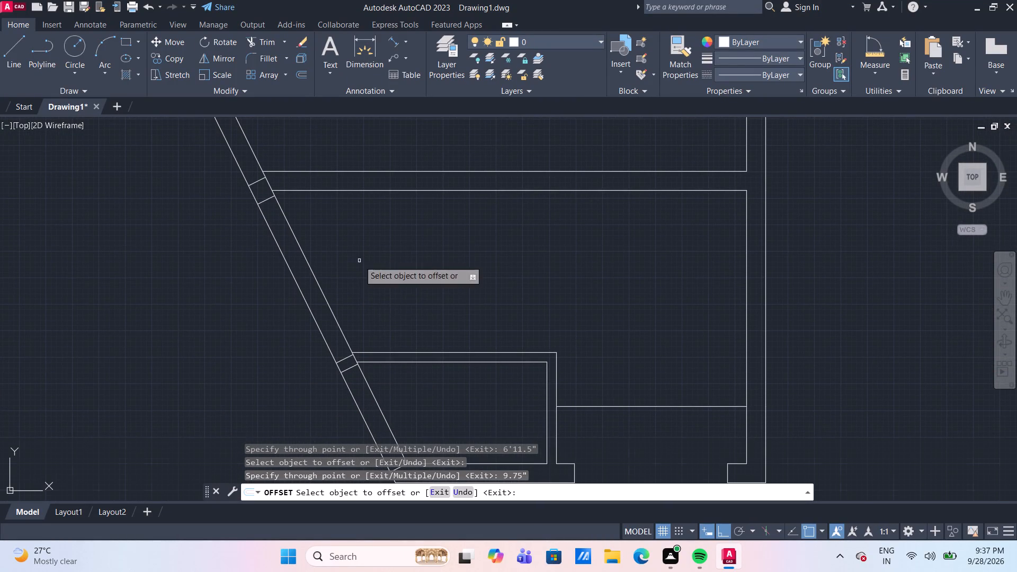
middle_click_drag(361, 299, 349, 234)
scroll(349, 234, "up", 1)
scroll(413, 245, "down", 2)
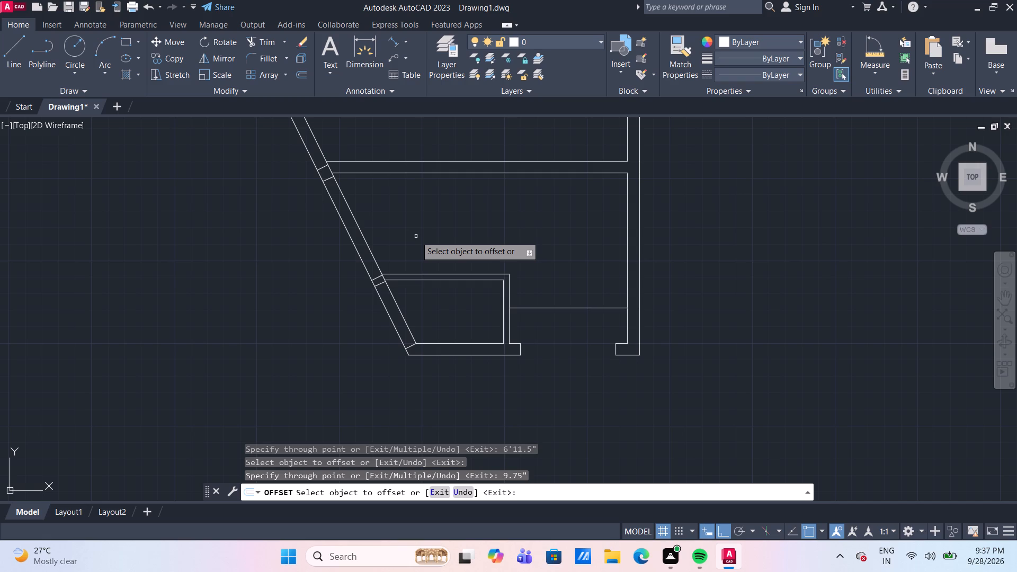
key("Escape")
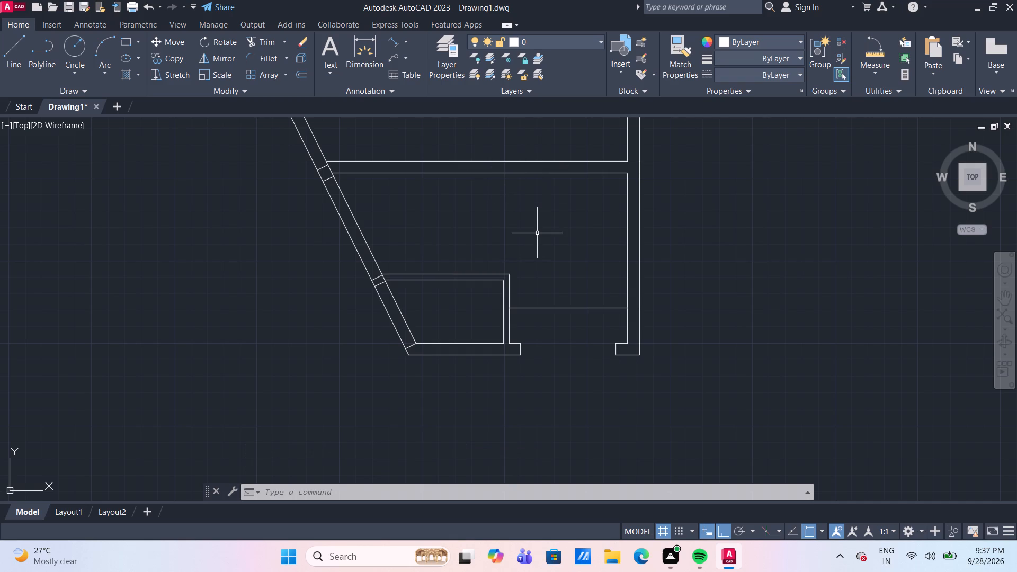
scroll(568, 213, "down", 2)
middle_click_drag(572, 215, 567, 293)
middle_click_drag(543, 198, 536, 245)
scroll(536, 245, "down", 1)
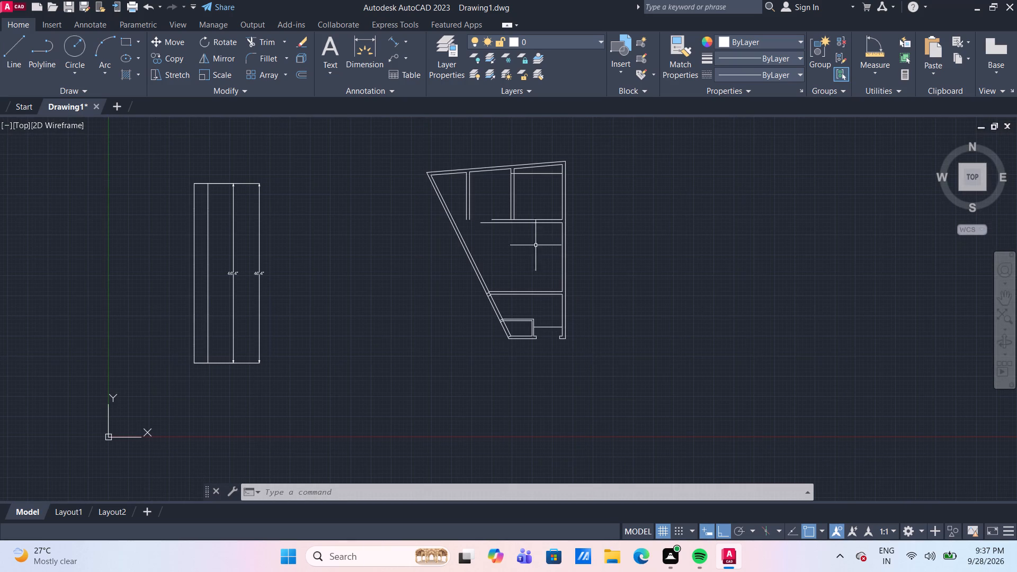
scroll(539, 271, "up", 1)
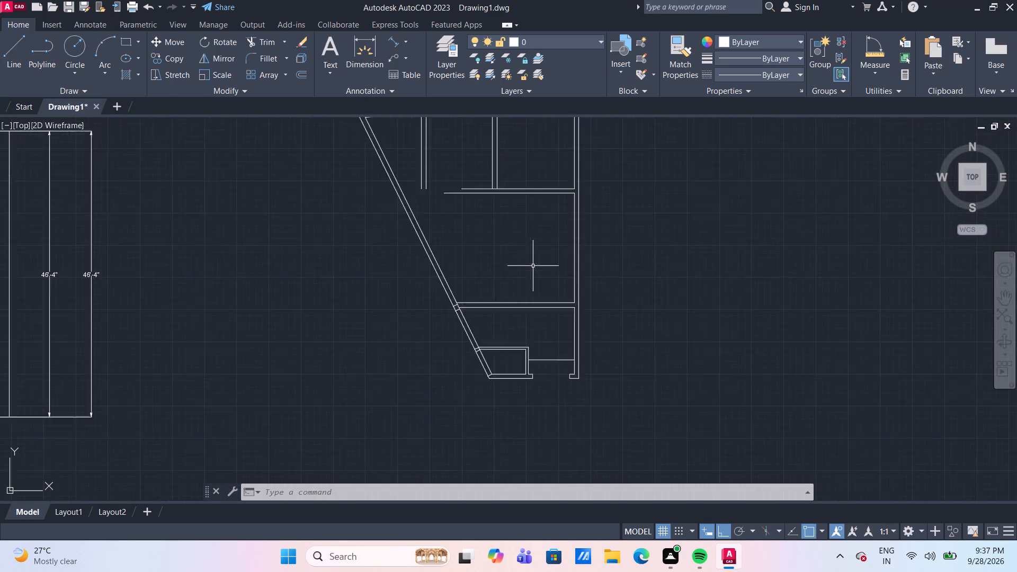
scroll(521, 264, "up", 1)
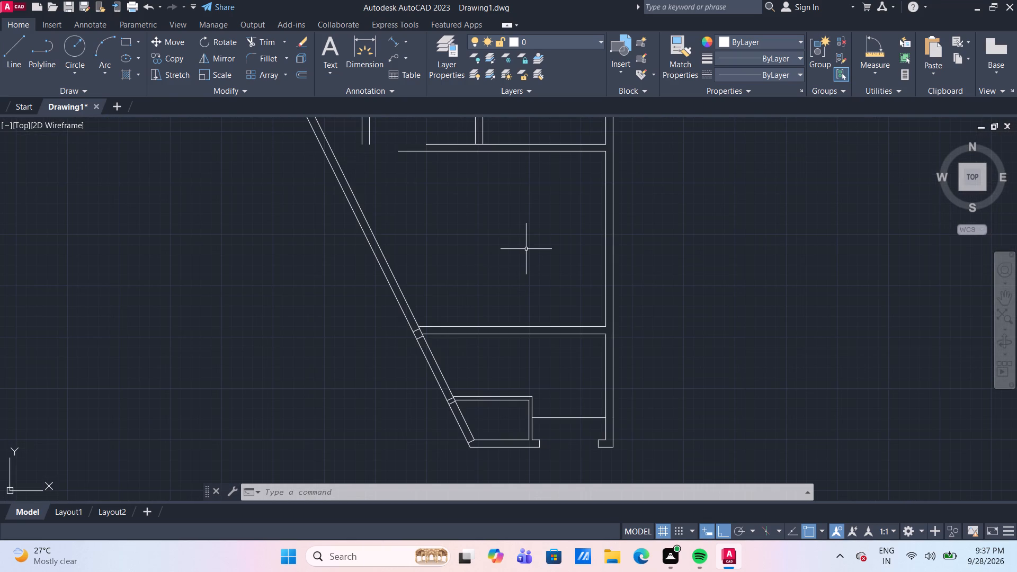
middle_click_drag(527, 250, 542, 272)
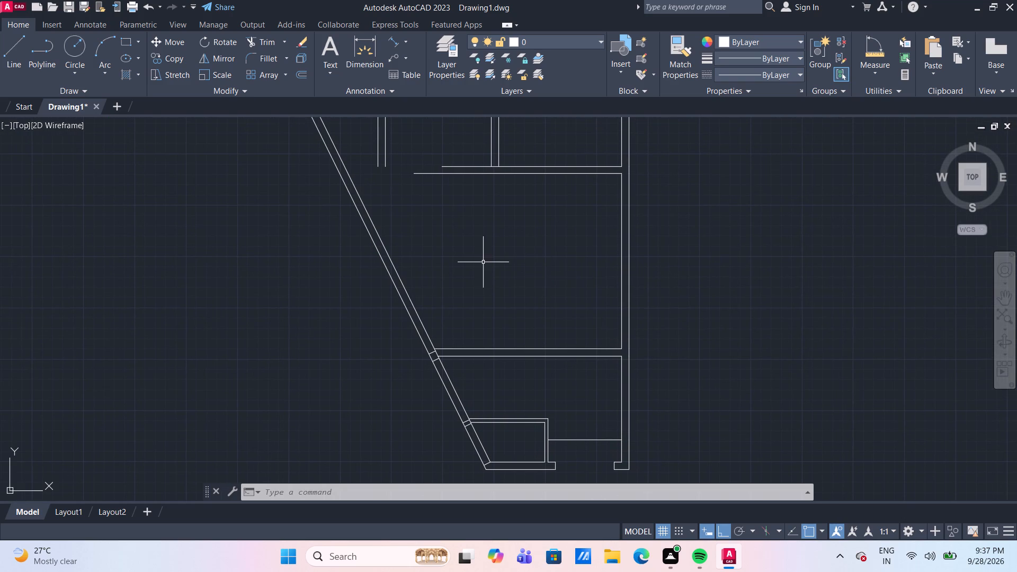
middle_click_drag(445, 222, 466, 263)
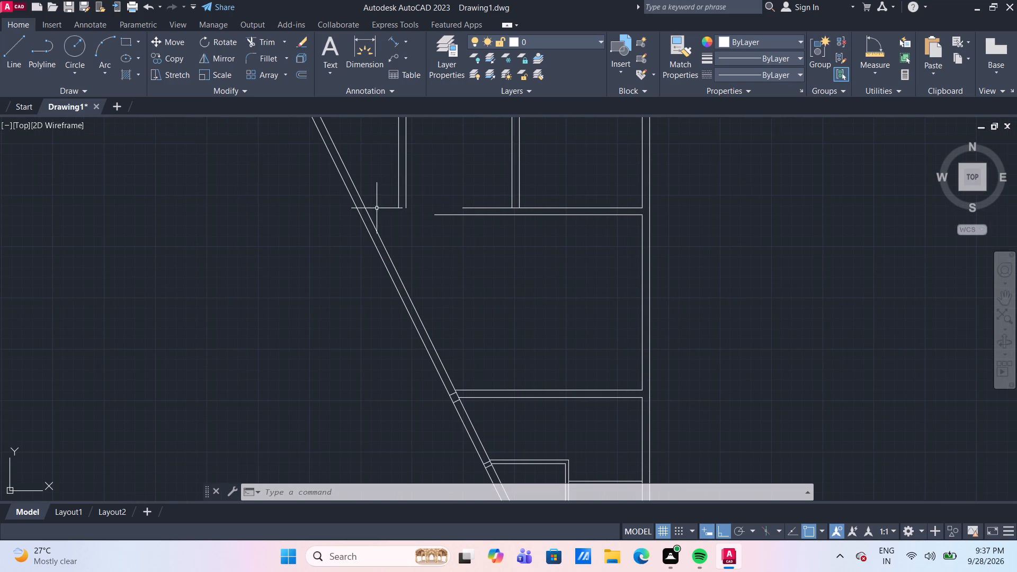
scroll(386, 195, "down", 2)
scroll(424, 171, "up", 2)
middle_click_drag(424, 171, 406, 220)
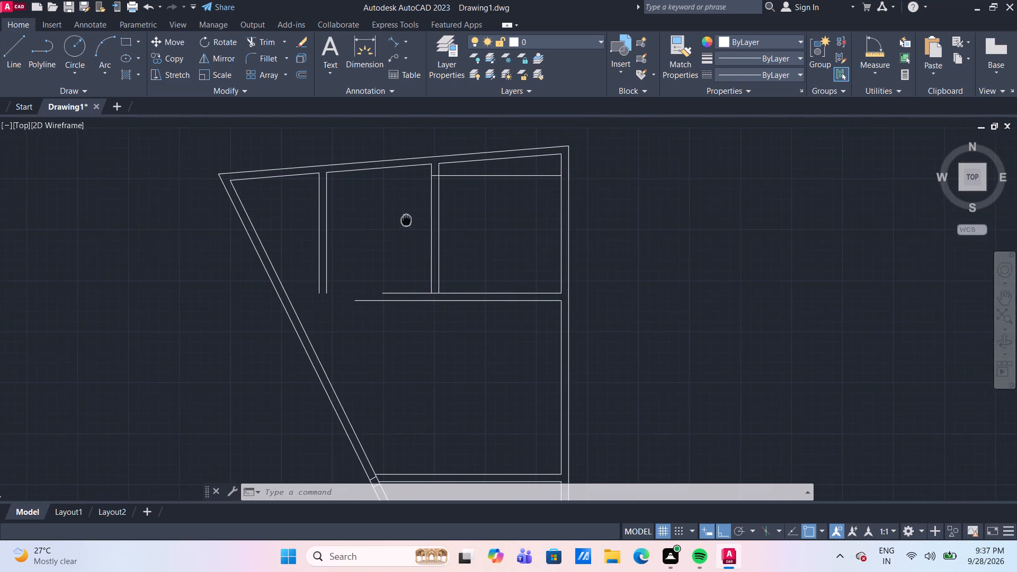
middle_click_drag(406, 220, 403, 220)
scroll(478, 215, "up", 1)
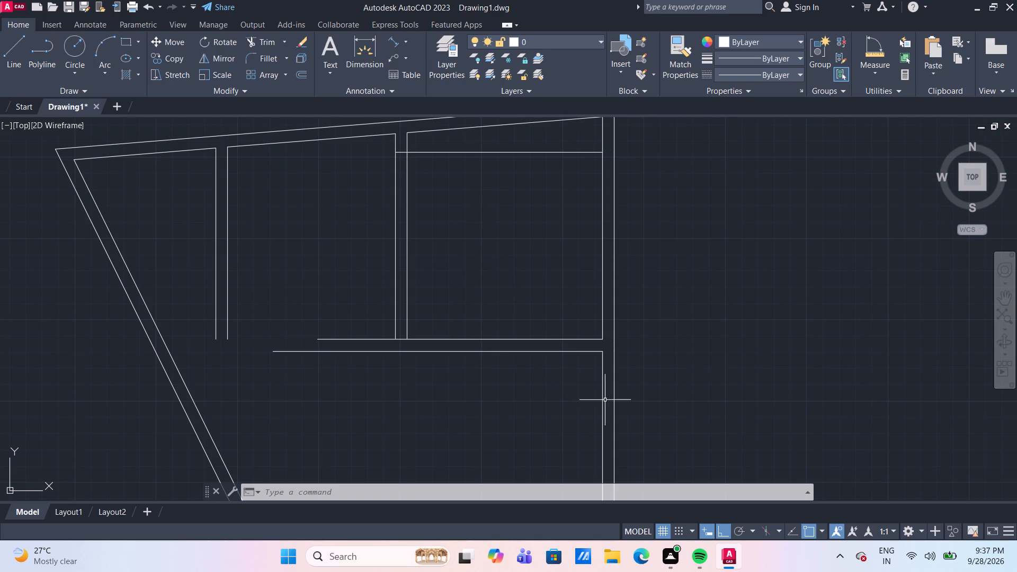
middle_click_drag(605, 398, 560, 294)
scroll(444, 298, "down", 1)
middle_click_drag(446, 298, 510, 300)
scroll(510, 300, "down", 2)
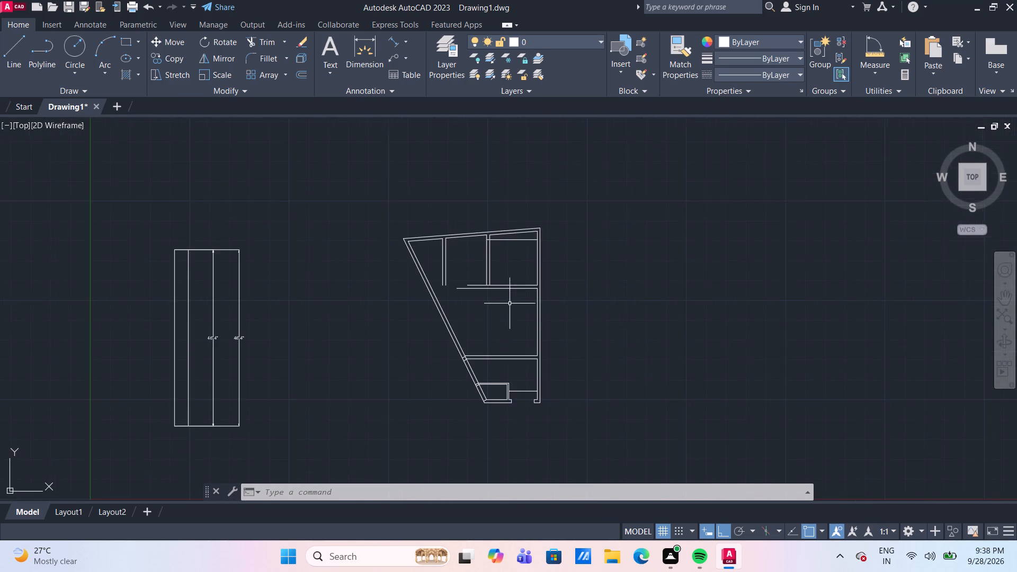
middle_click_drag(508, 308, 503, 273)
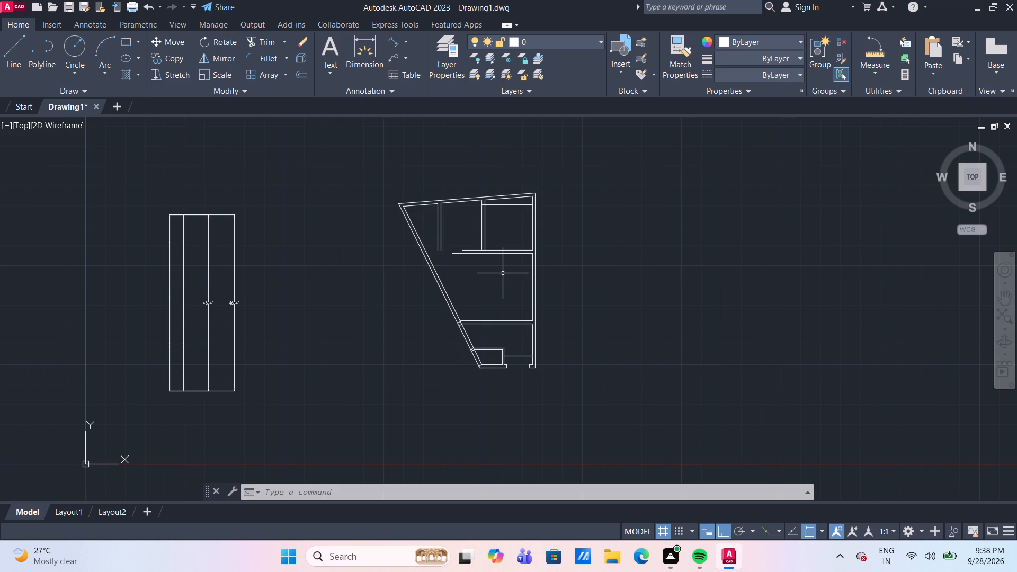
Offset the upper cross line at the lower full-width horizontal wall 12'0.75" up the slanted wall.
scroll(501, 290, "up", 1)
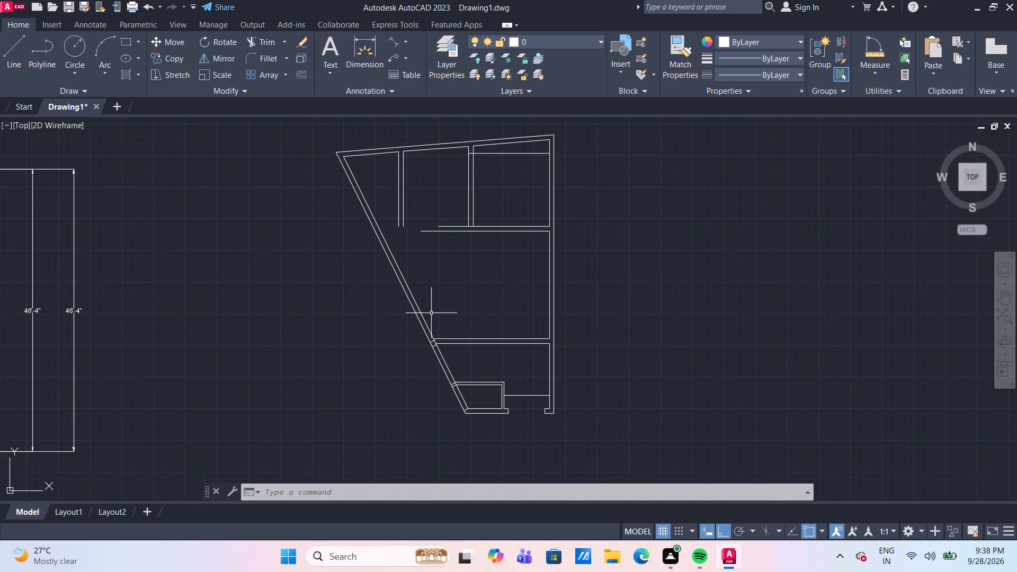
scroll(430, 315, "up", 3)
middle_click_drag(430, 312, 424, 269)
key("o")
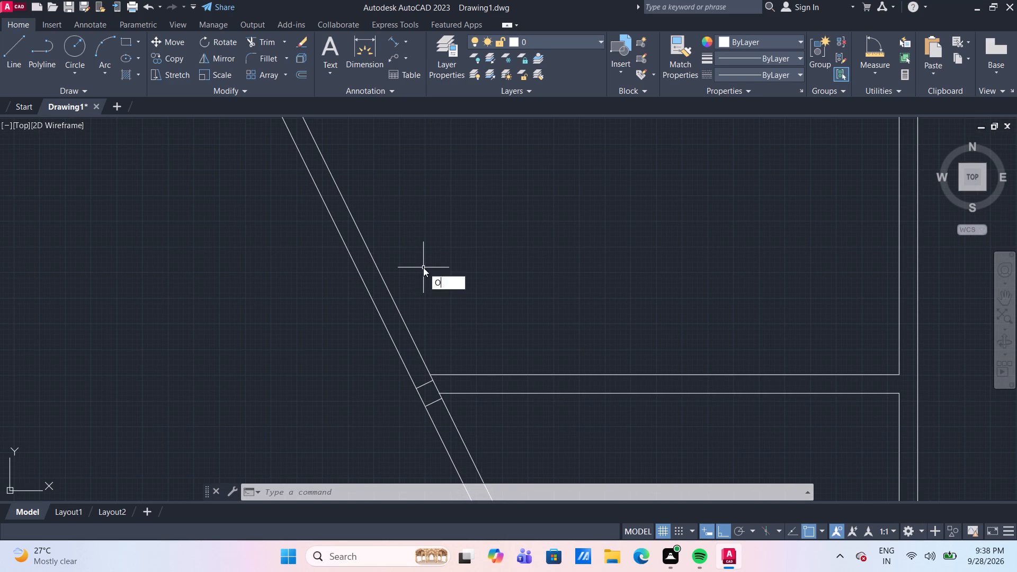
key("Return")
key("Return")
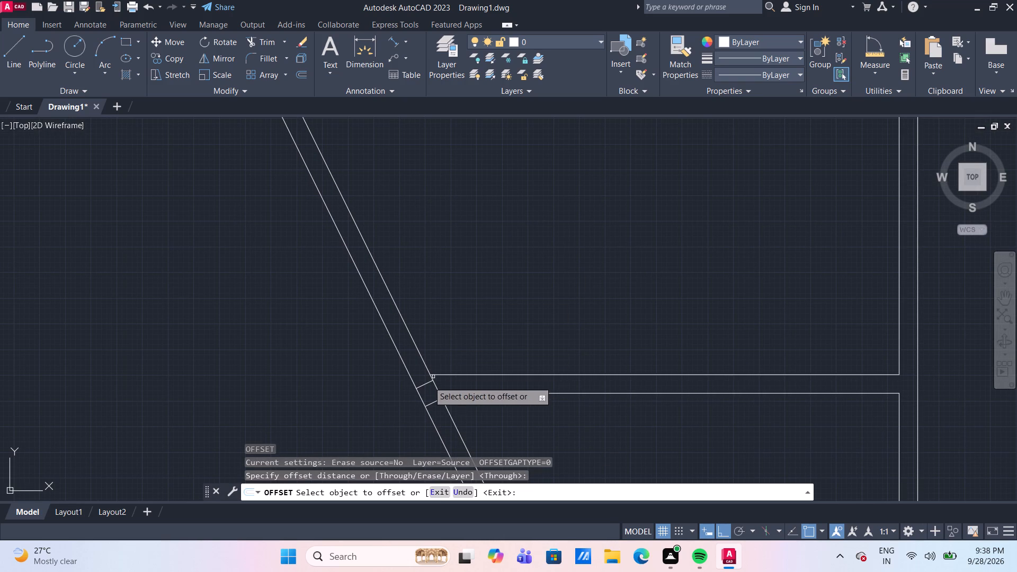
left_click_drag(426, 383, 416, 354)
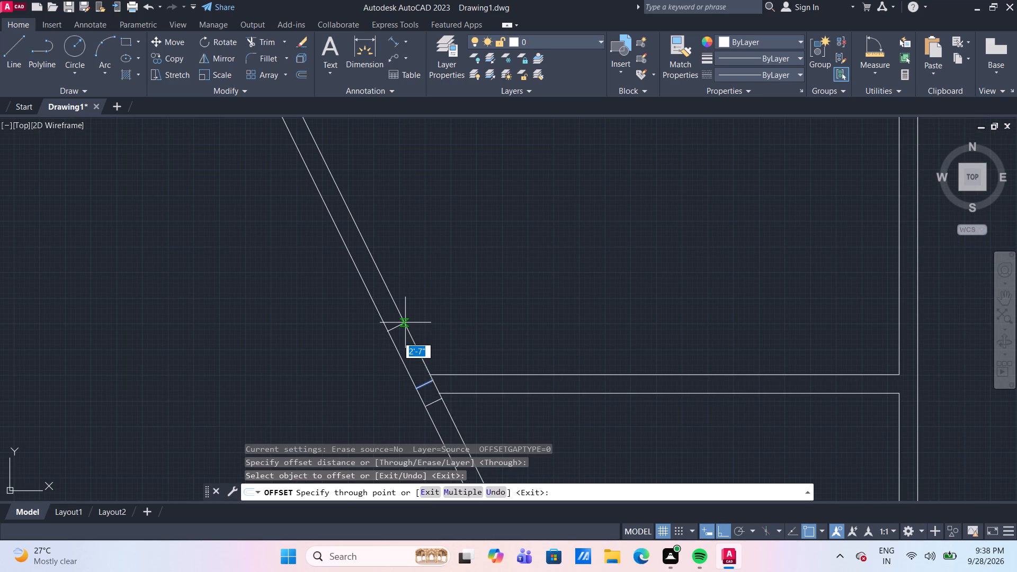
type("12.075\"")
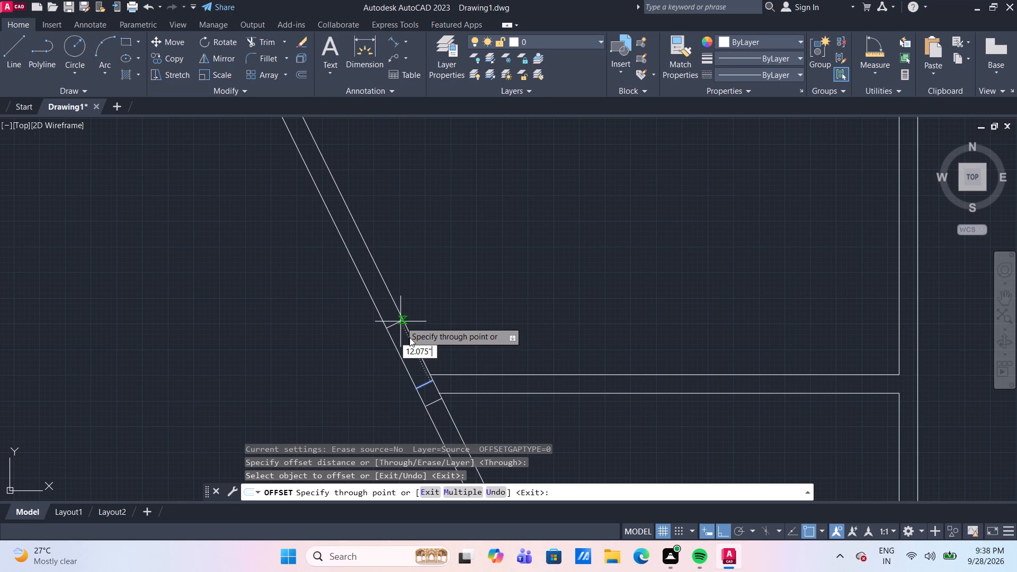
left_click(419, 349)
key("BackSpace")
key("BackSpace")
key("apostrophe")
type("0.")
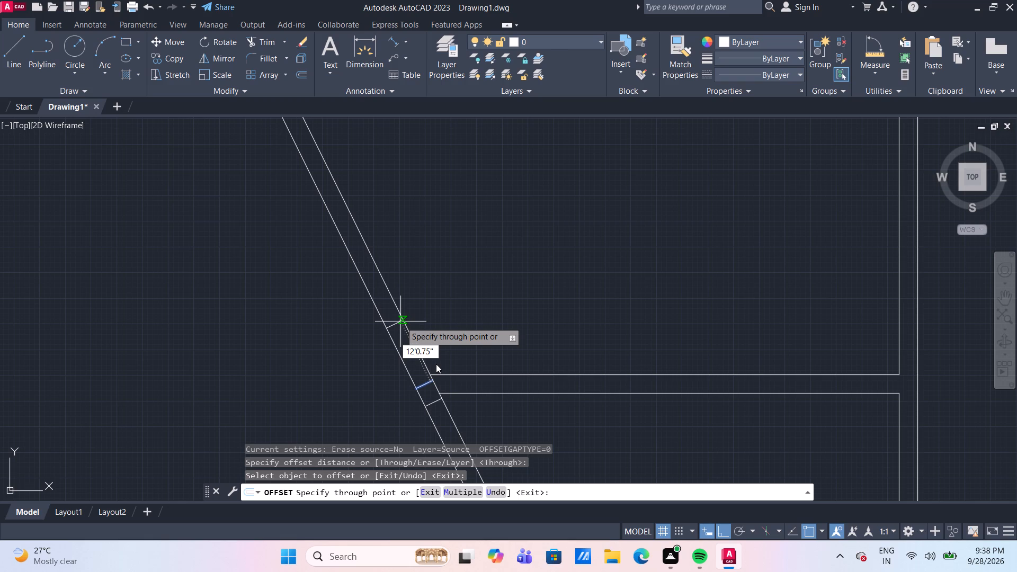
key("Return")
Offset the new cross line midway along the slanted wall a further 9.75" up the wall.
scroll(377, 174, "down", 3)
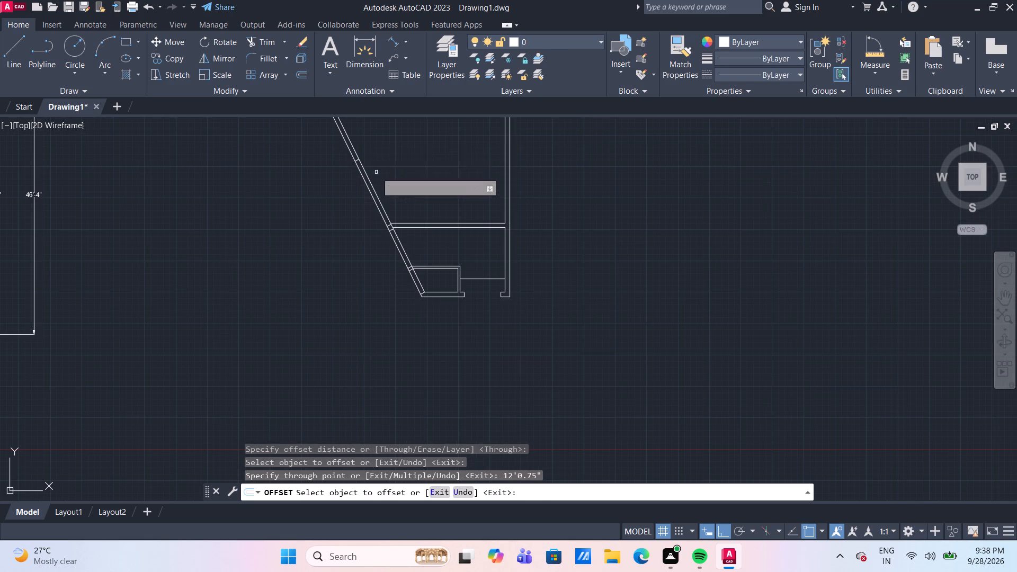
middle_click_drag(361, 145, 377, 218)
scroll(376, 218, "up", 3)
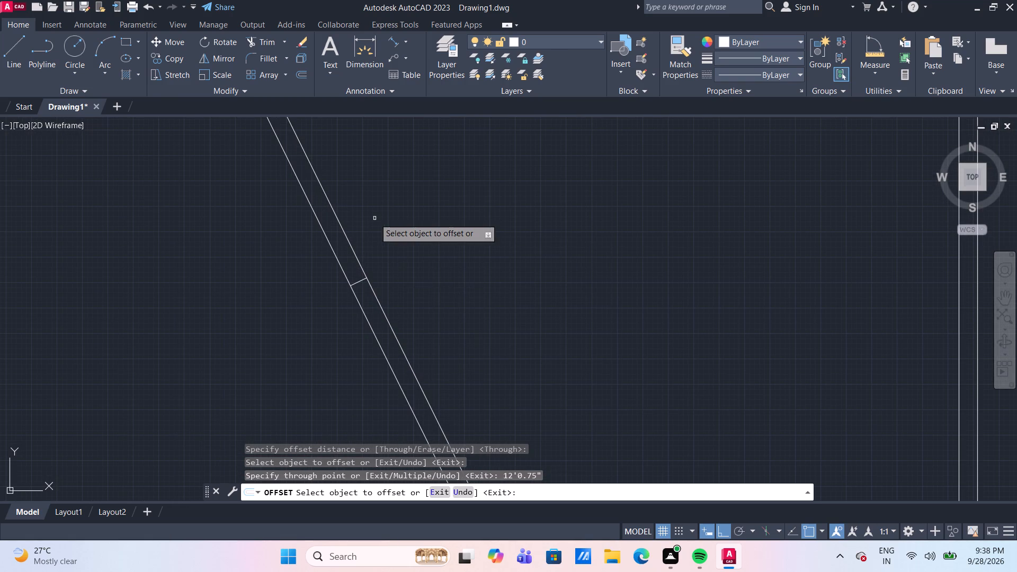
left_click(359, 281)
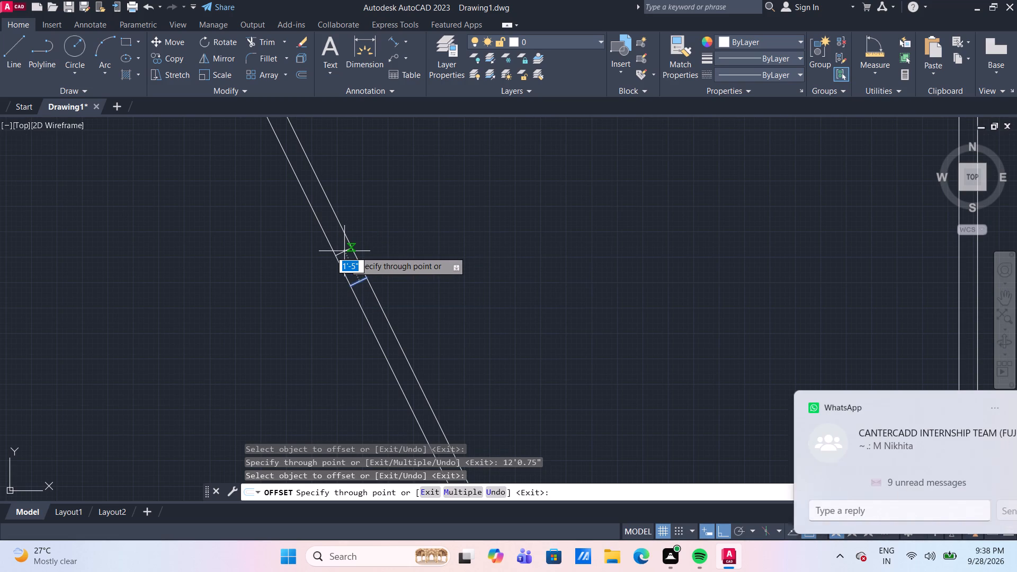
type("9.75\"")
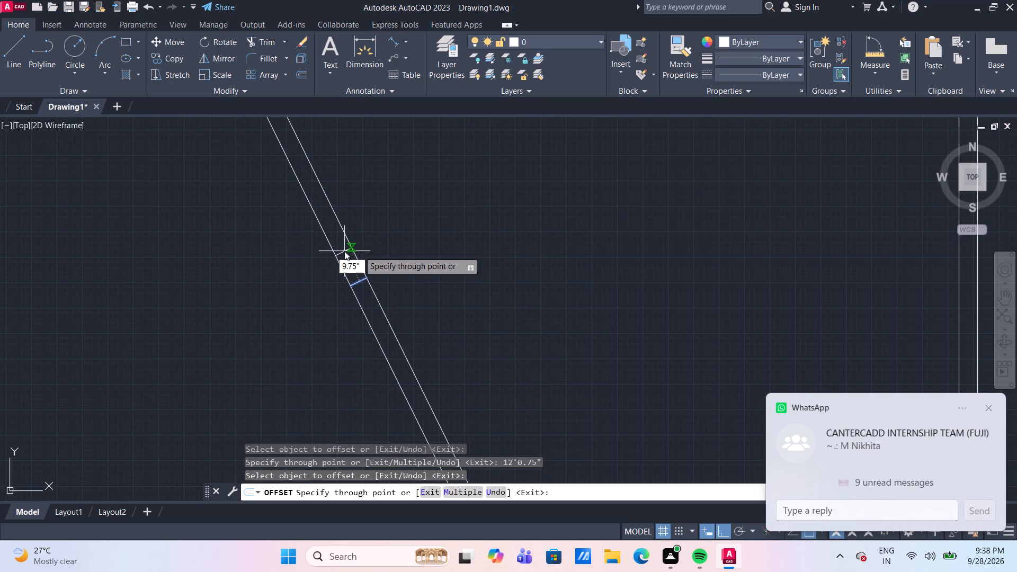
key("Return")
Offset the upper cross line of the 9.75" pair midway along the slanted wall 13'7.75" up the wall.
left_click(349, 265)
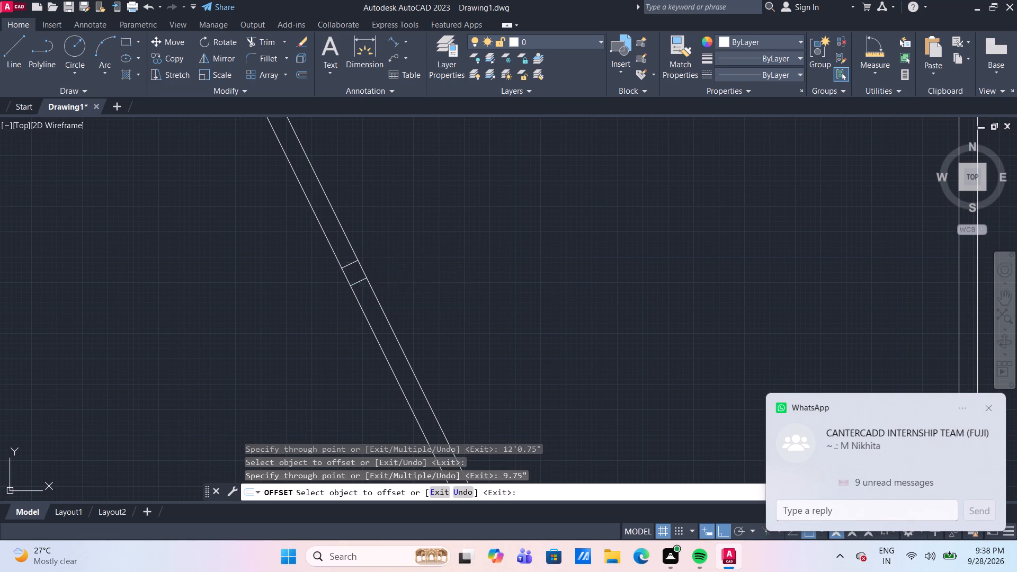
scroll(304, 187, "down", 1)
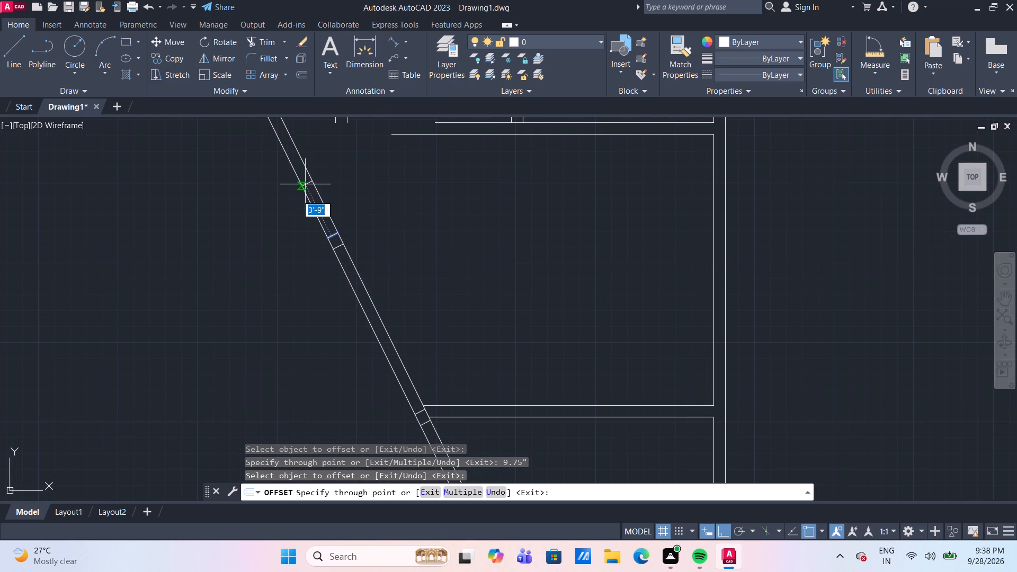
key("1")
type("3'")
key("7")
key("period")
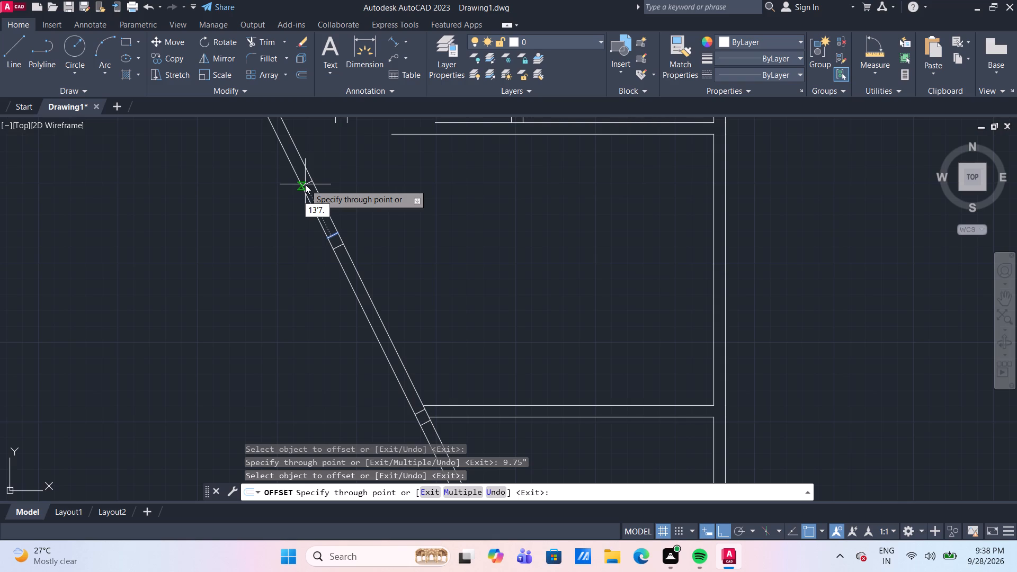
type("75\"")
key("Return")
Offset the topmost cross line on the slanted wall a further 9.75" up the wall.
scroll(305, 184, "down", 3)
scroll(298, 146, "up", 3)
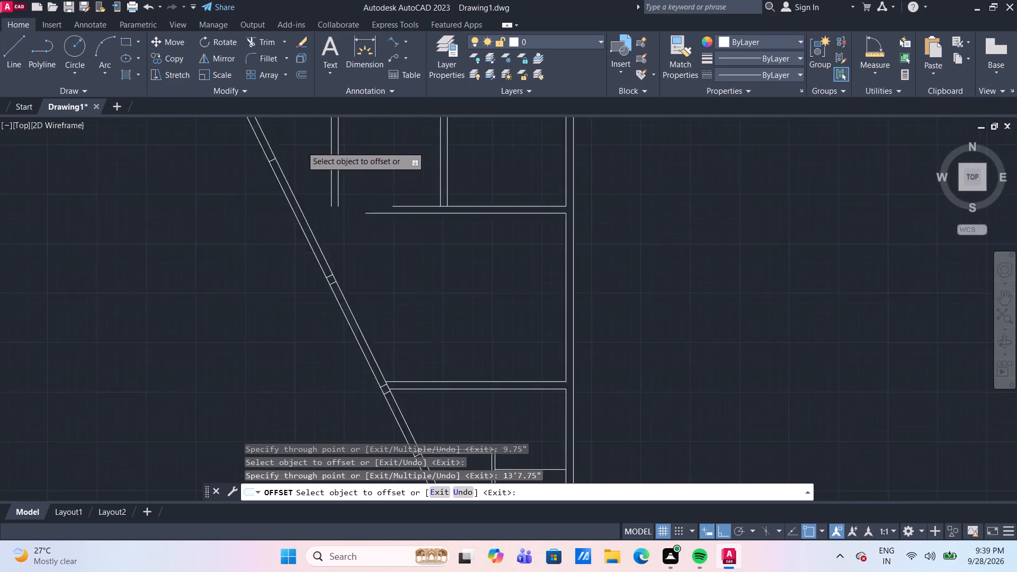
middle_click_drag(300, 155, 332, 205)
scroll(332, 205, "up", 1)
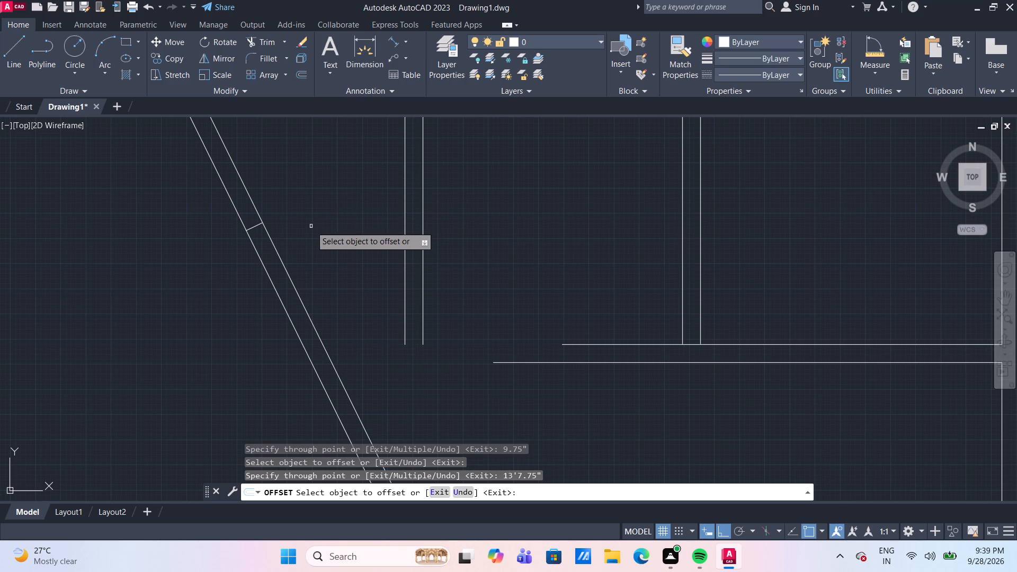
left_click(255, 227)
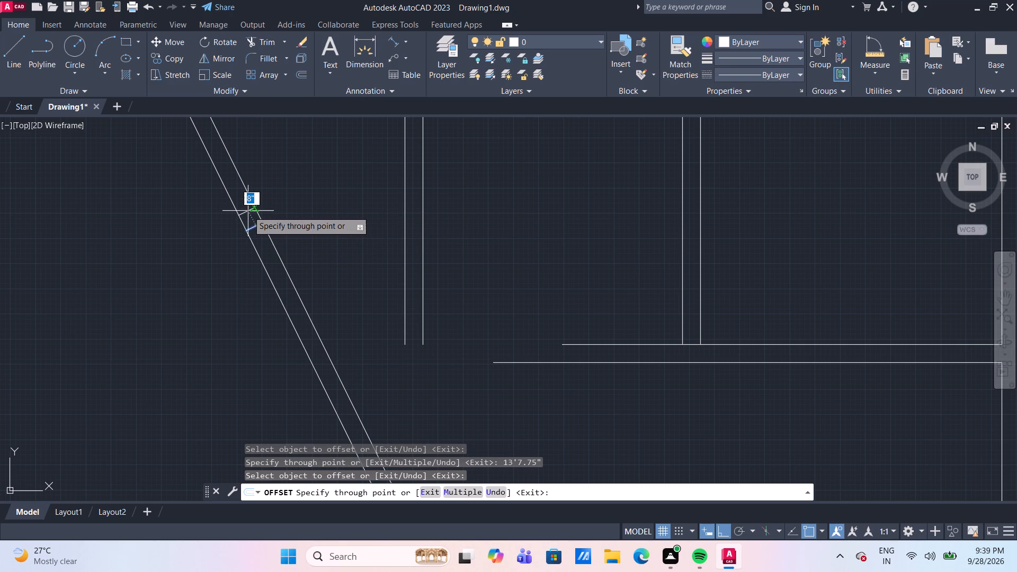
key("9")
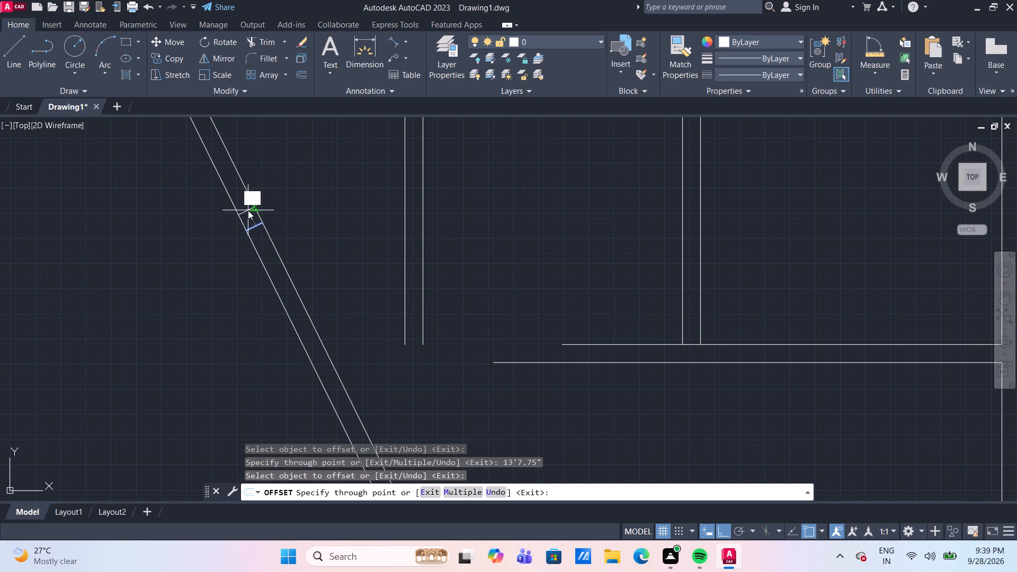
key("shift+quotedbl")
key("BackSpace")
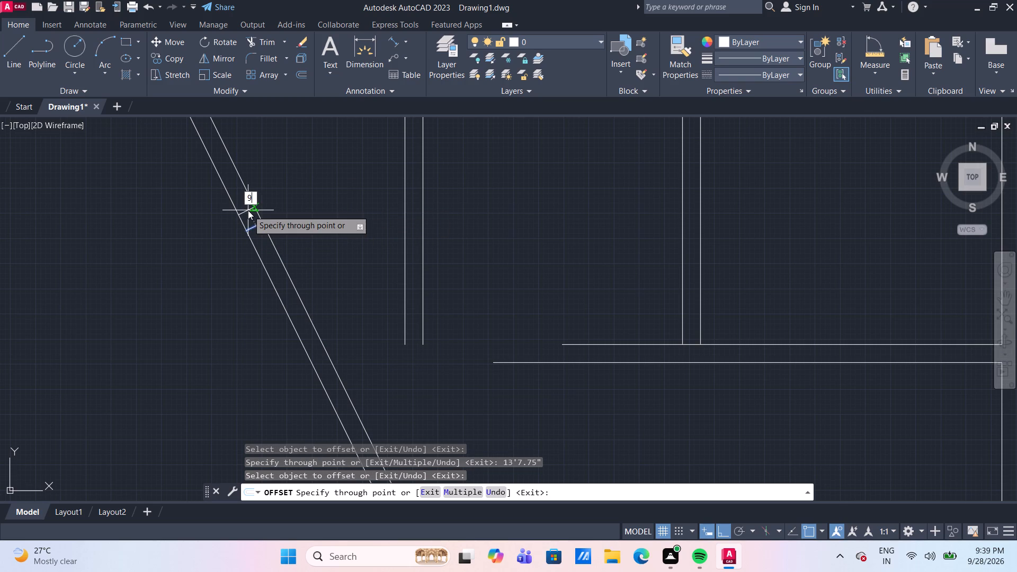
type(".75")
key("shift+quotedbl")
key("Return")
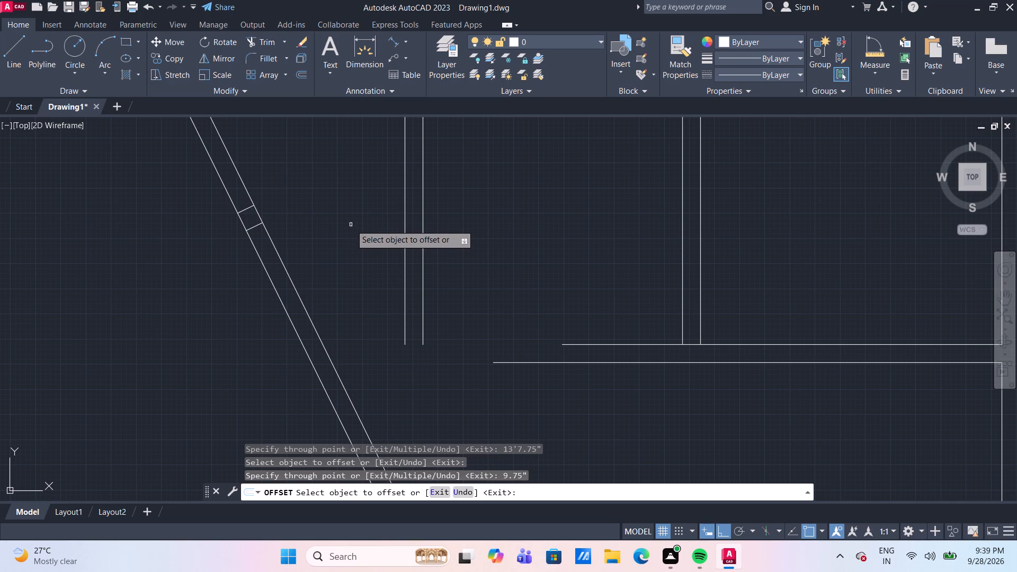
key("Escape")
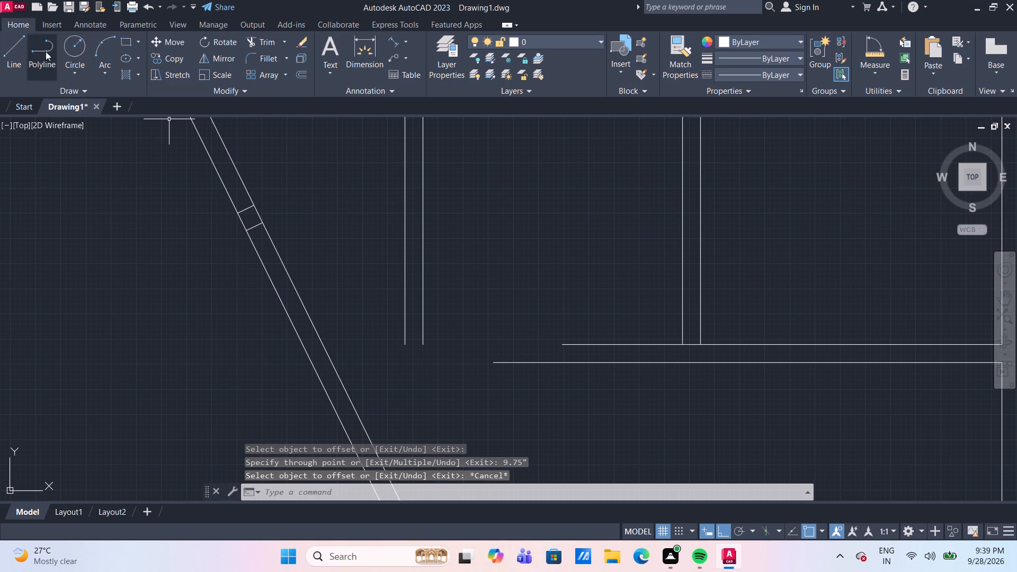
Draw two horizontal wall lines from the topmost cross-line pair's inner ends, the upper to the adjacent vertical wall's near face, the lower to its far face.
left_click_drag(18, 48, 20, 53)
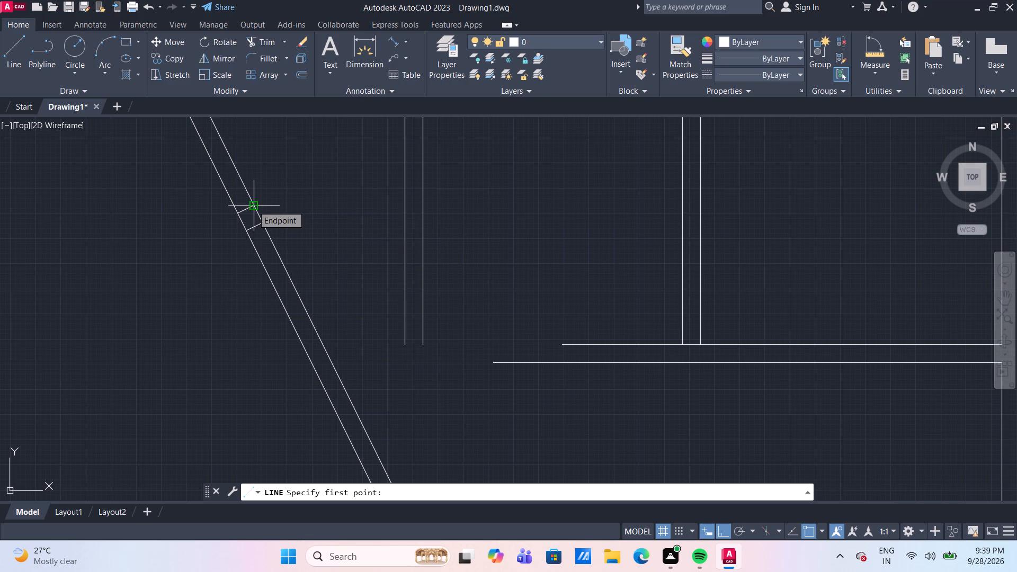
left_click(253, 205)
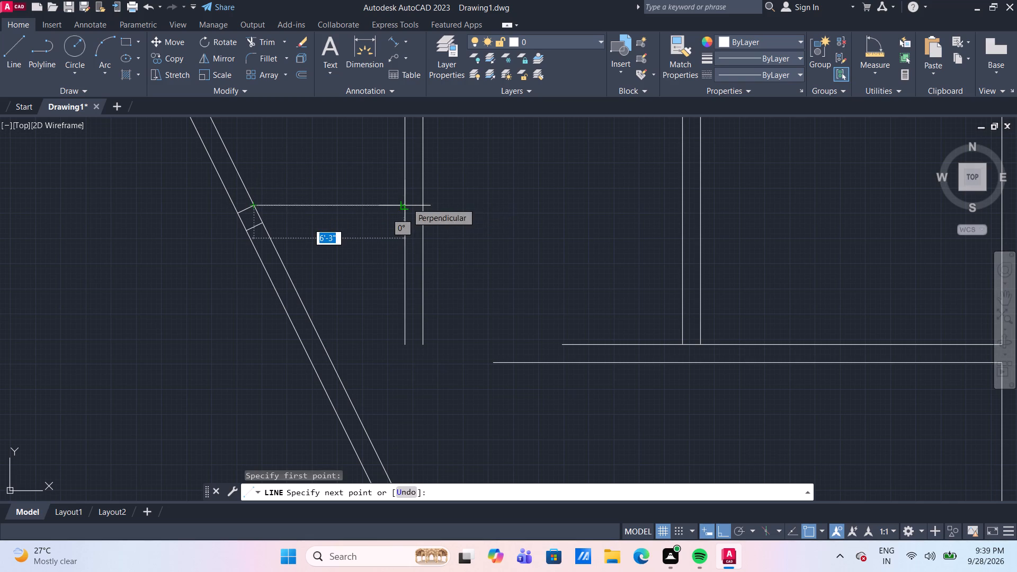
left_click(407, 203)
key("Return")
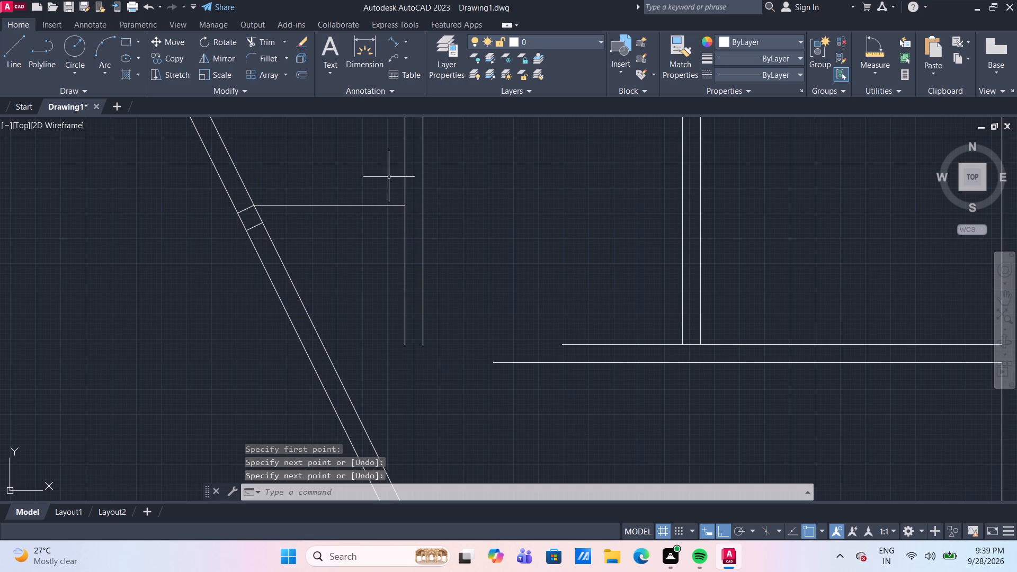
left_click_drag(8, 59, 17, 72)
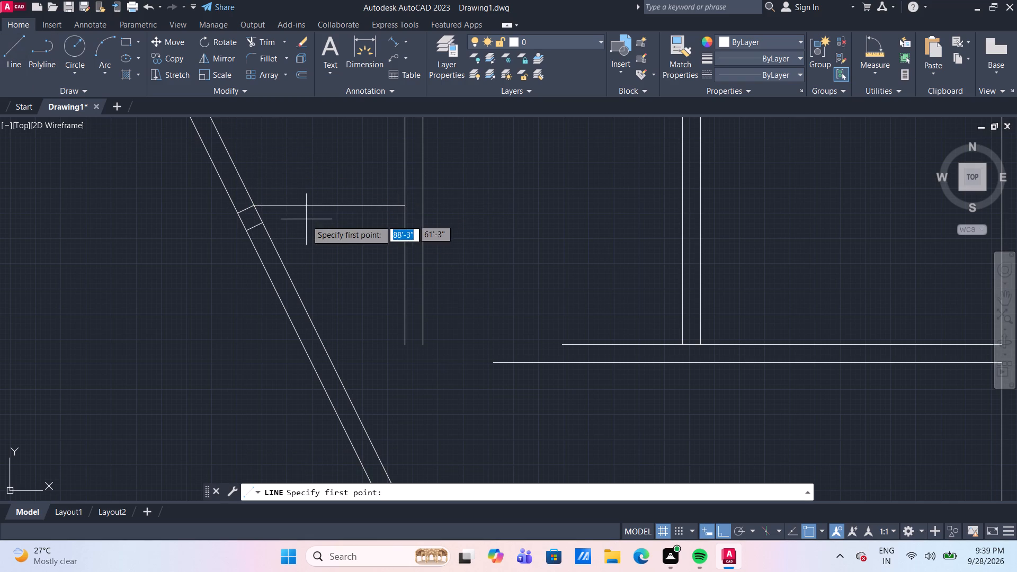
left_click(260, 226)
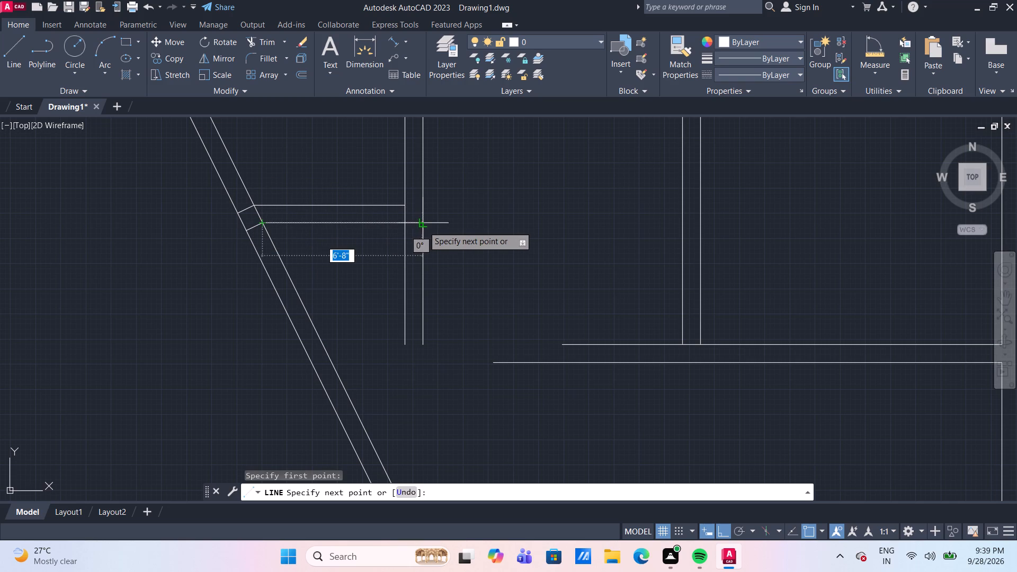
left_click(424, 227)
key("Return")
Trim both vertical wall lines below the new horizontal wall so the two walls meet in a clean corner.
scroll(426, 229, "down", 1)
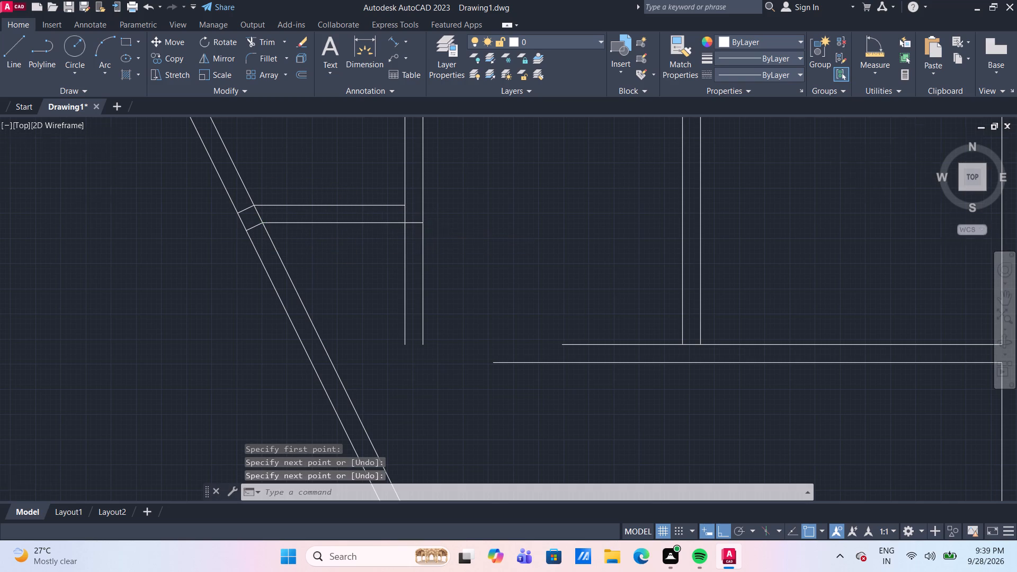
scroll(426, 229, "down", 1)
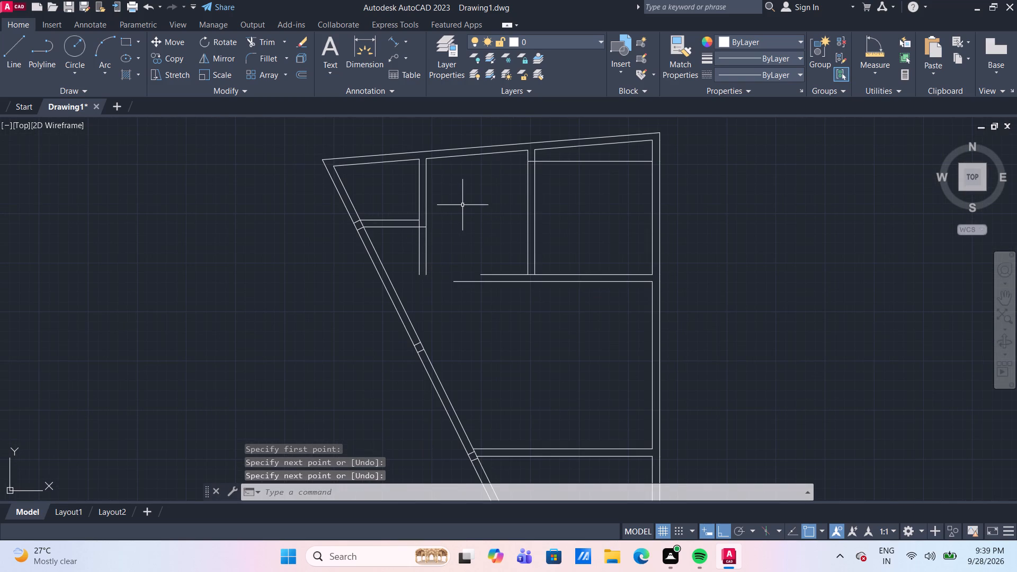
scroll(416, 209, "up", 3)
type("TR")
key("Return")
left_click(514, 335)
left_click(361, 335)
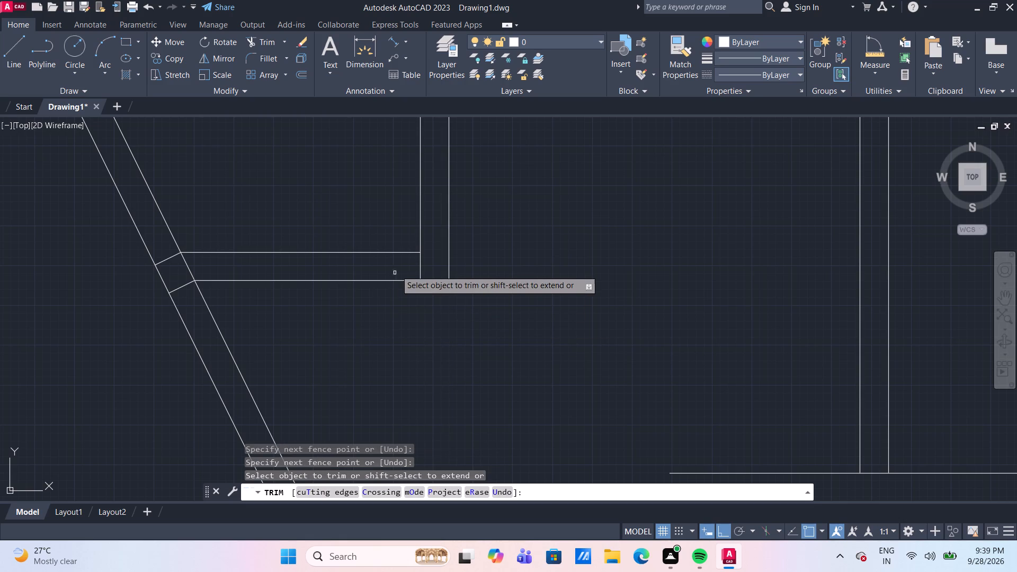
left_click(418, 265)
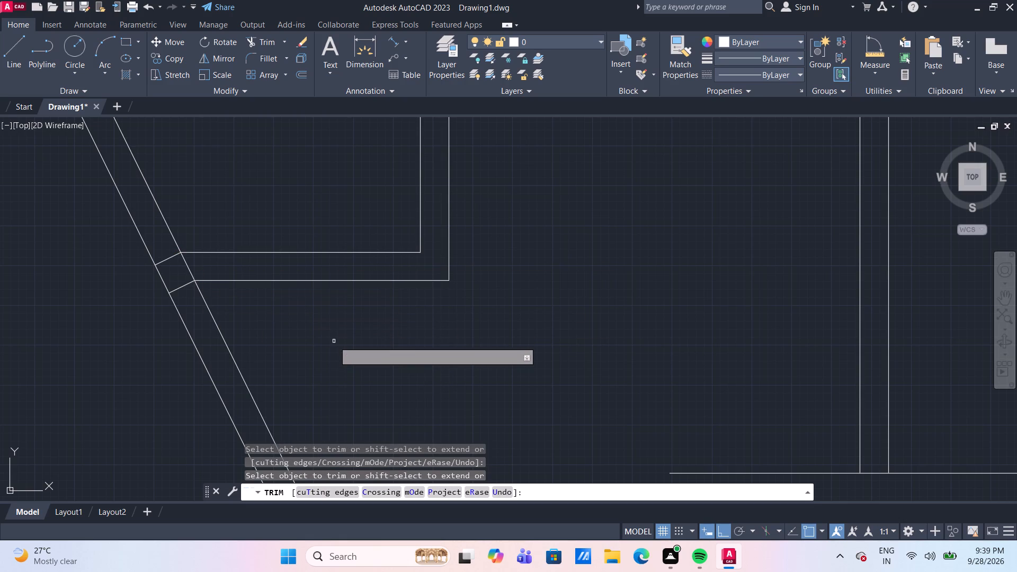
Trim the horizontal line near the top of the upper-right room where it crosses the vertical wall's thickness.
scroll(296, 327, "down", 2)
middle_click_drag(333, 356, 323, 295)
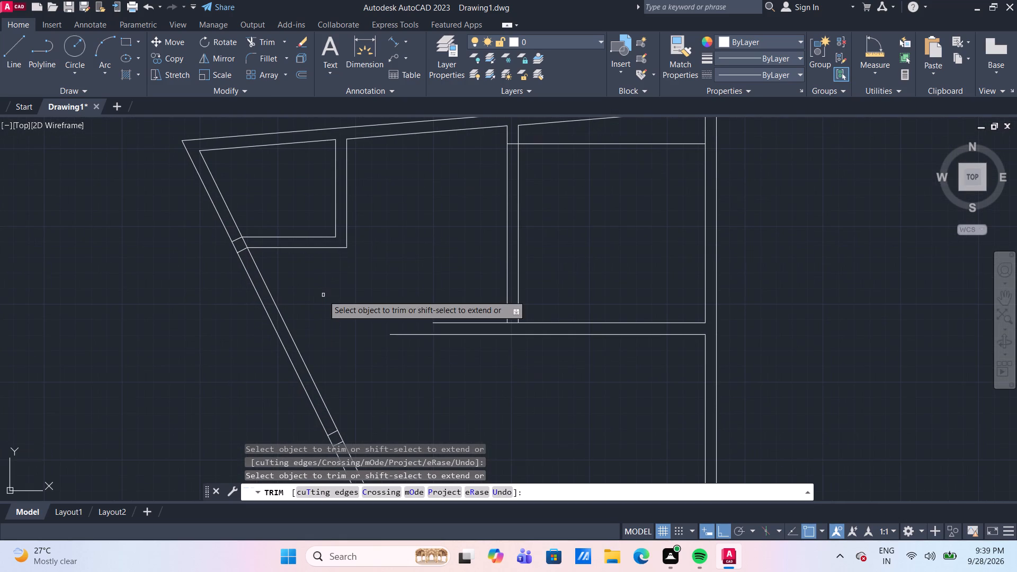
middle_click_drag(327, 293, 319, 253)
middle_click_drag(347, 328, 343, 302)
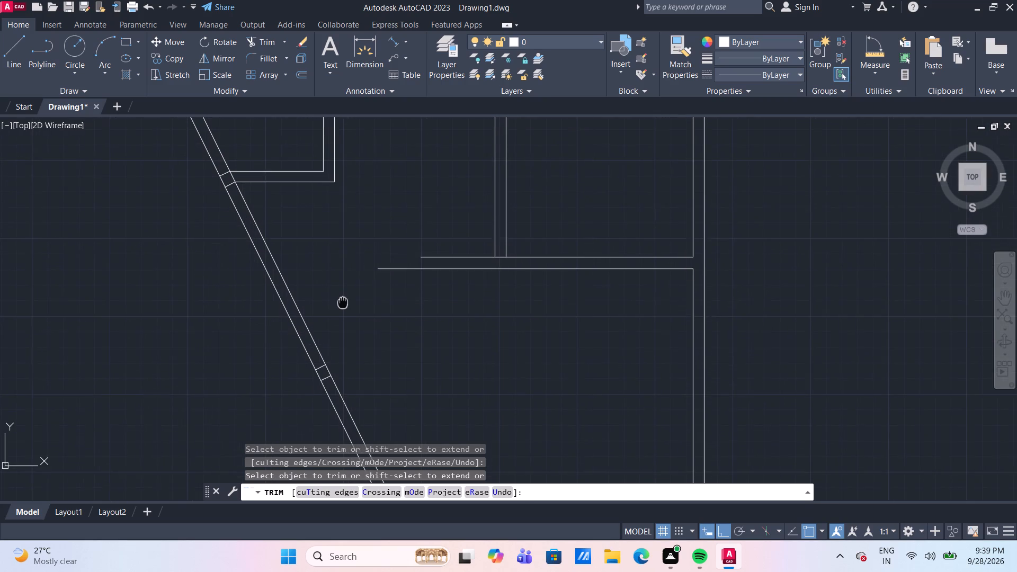
middle_click_drag(343, 302, 343, 309)
scroll(344, 315, "down", 2)
scroll(385, 216, "up", 2)
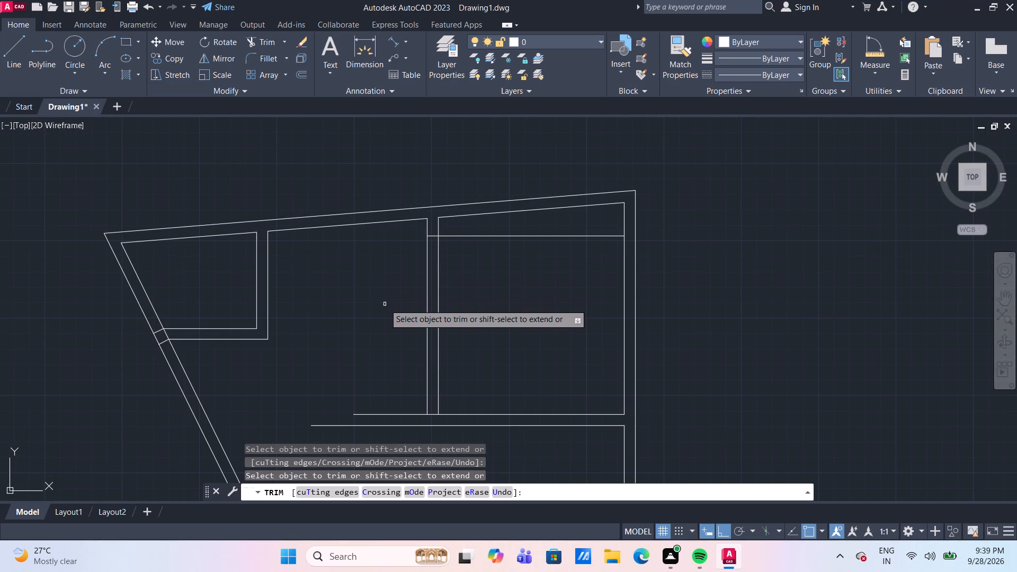
left_click(433, 236)
middle_click(466, 295)
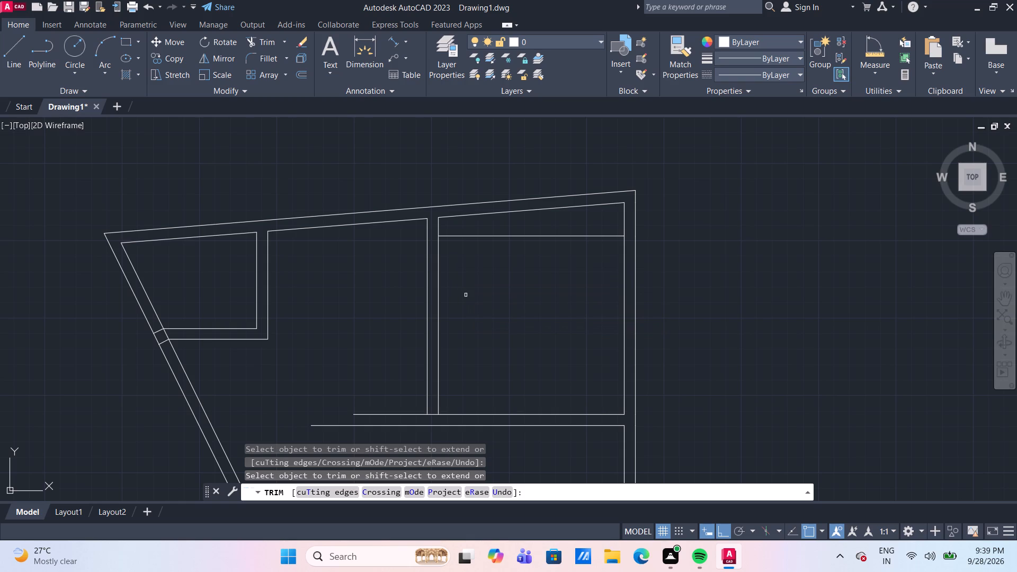
key("Escape")
Draw two horizontal lines from the middle cross-line pair's inner ends across the large room, the lower about 17'-4" long and the upper slightly longer.
scroll(466, 297, "down", 2)
middle_click_drag(504, 344, 470, 258)
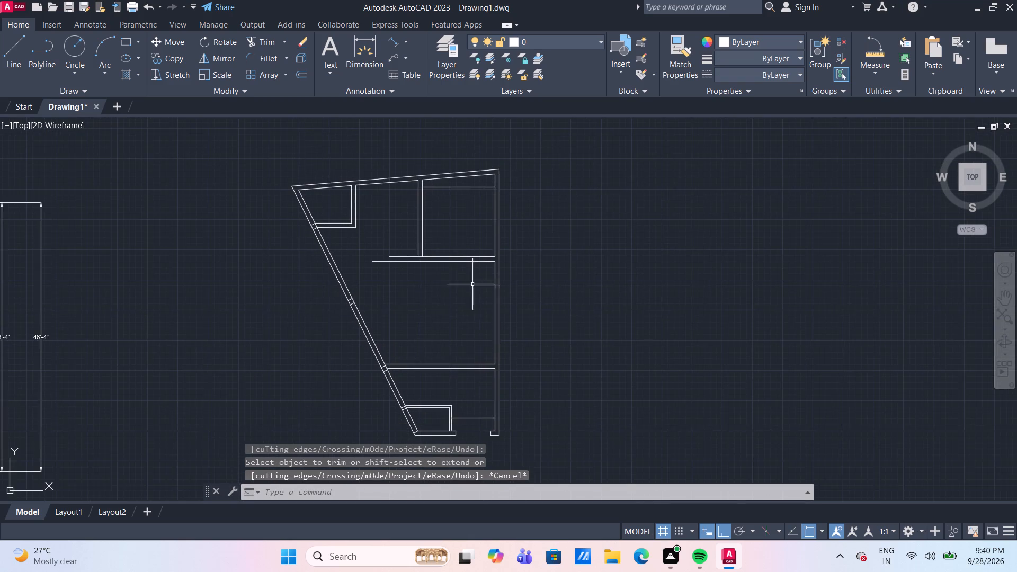
scroll(460, 319, "up", 2)
middle_click_drag(457, 317, 451, 287)
scroll(451, 287, "down", 2)
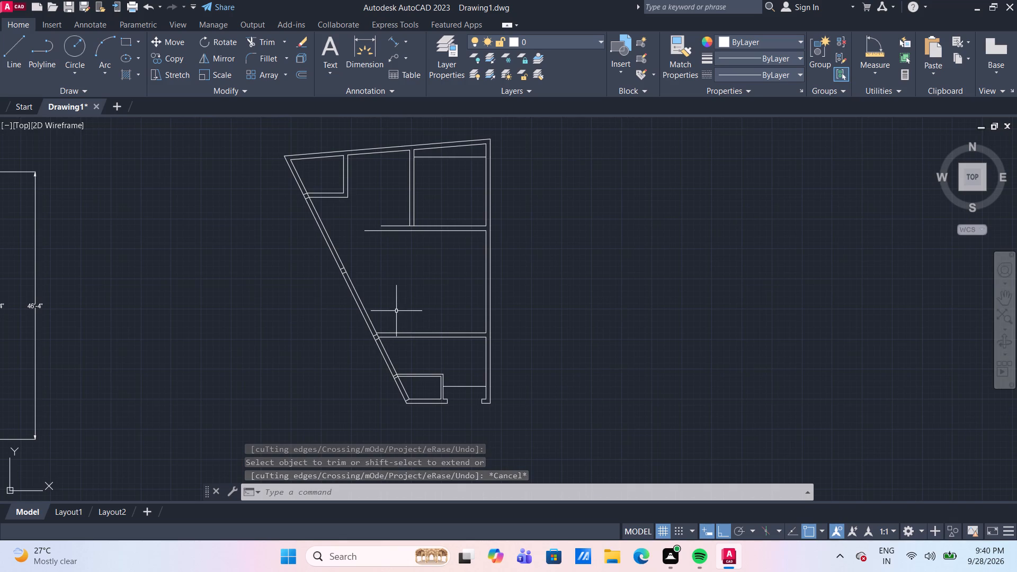
middle_click_drag(391, 279, 384, 246)
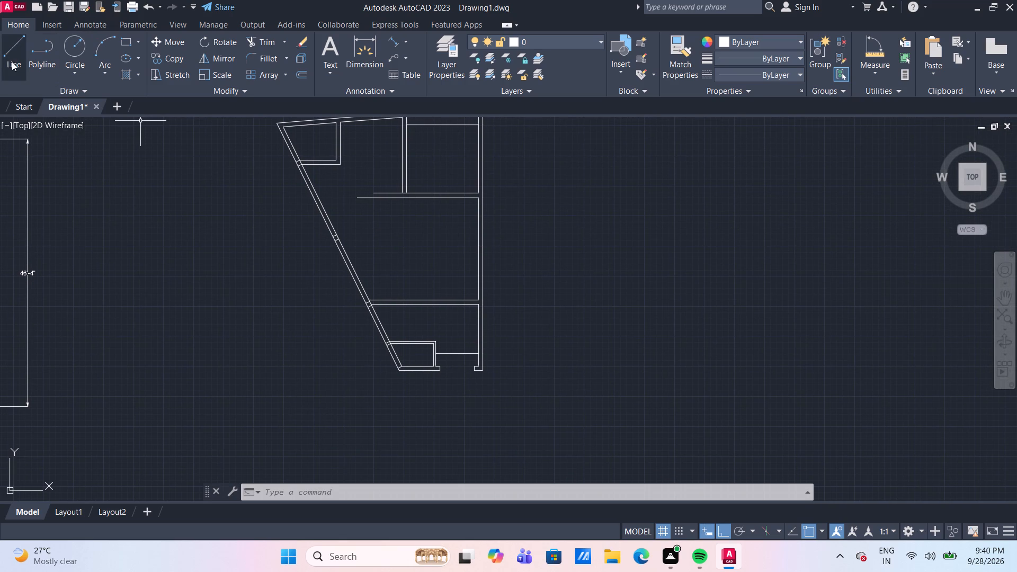
left_click_drag(5, 61, 13, 74)
scroll(387, 236, "up", 3)
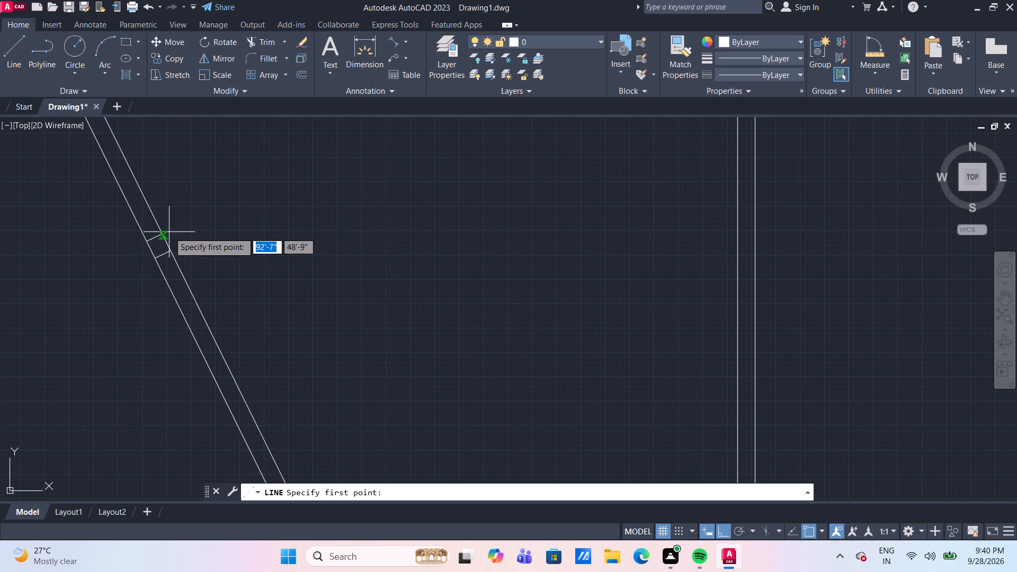
left_click(158, 233)
left_click(654, 236)
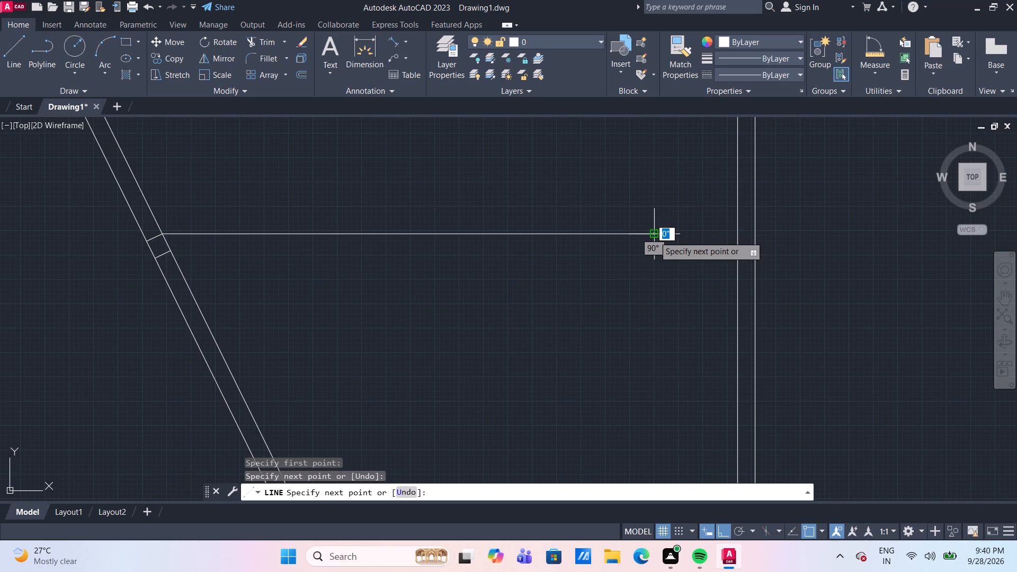
key("Return")
left_click(10, 52)
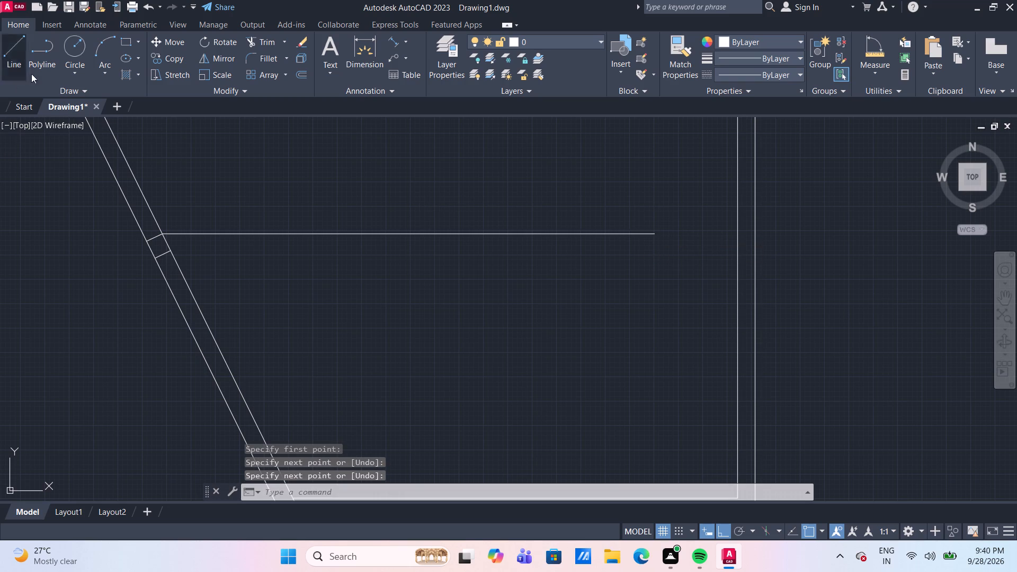
left_click_drag(171, 249, 178, 252)
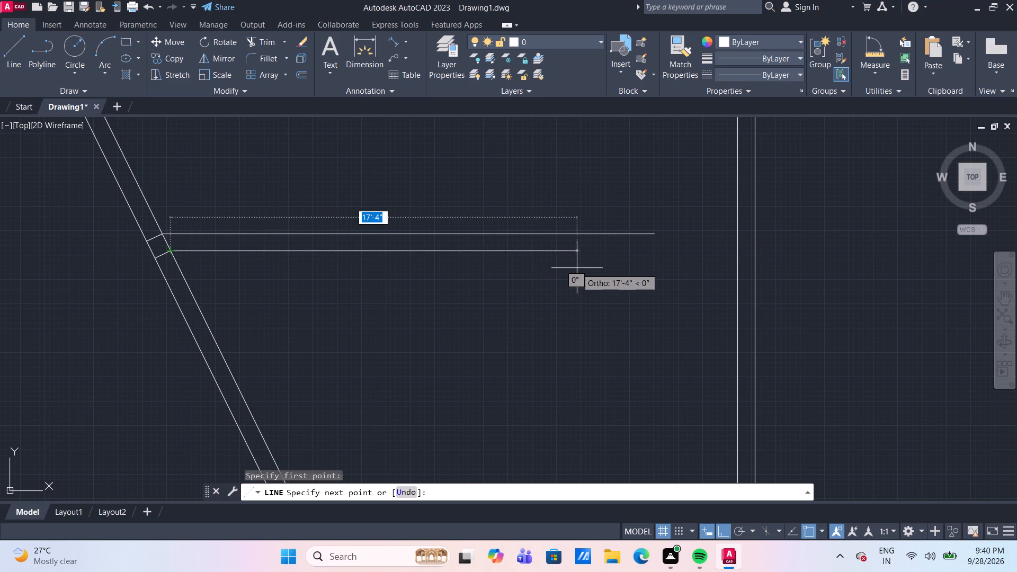
left_click(584, 269)
key("Return")
Draw a vertical line about 19'-3" long from the upper-right room wall's right face down to the lower line of the lower full-width wall.
scroll(609, 291, "down", 3)
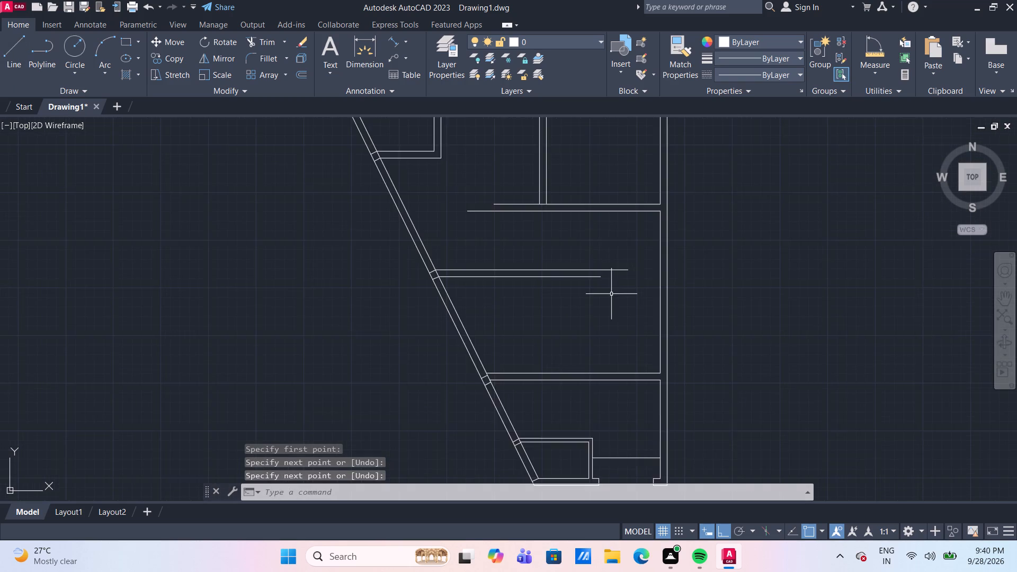
middle_click_drag(600, 315, 574, 276)
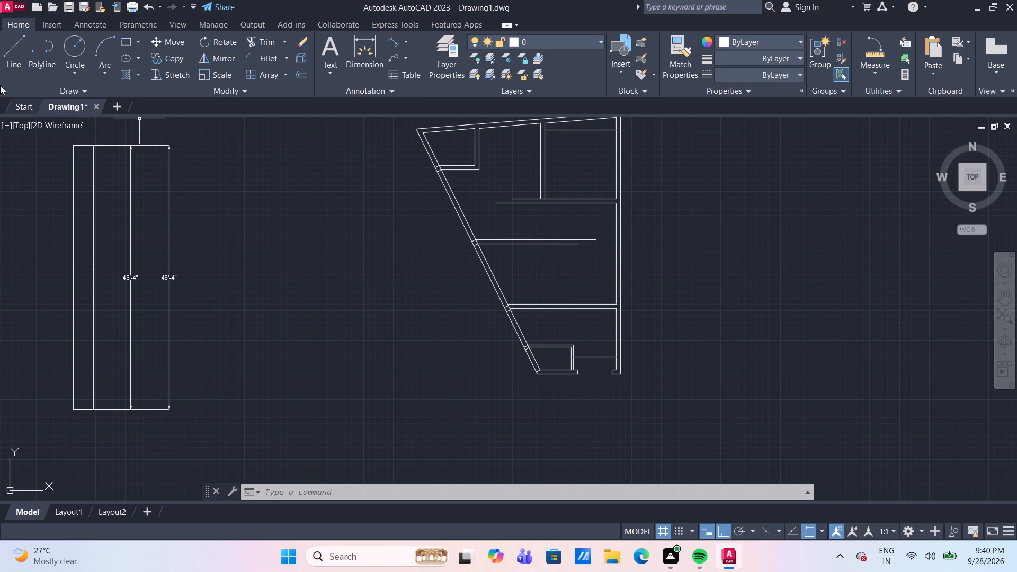
left_click(15, 62)
scroll(561, 223, "up", 2)
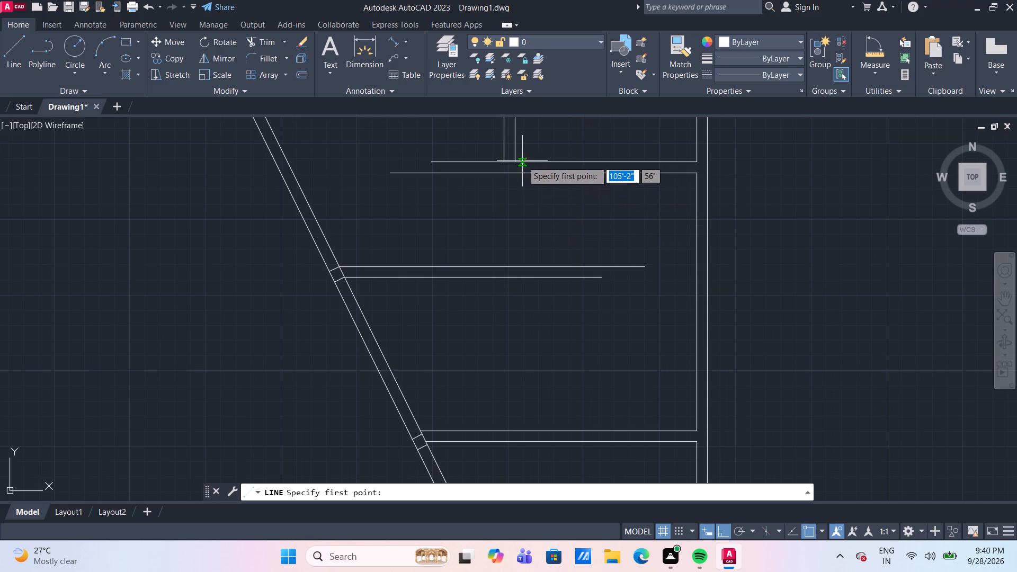
left_click(518, 161)
middle_click_drag(501, 406, 485, 309)
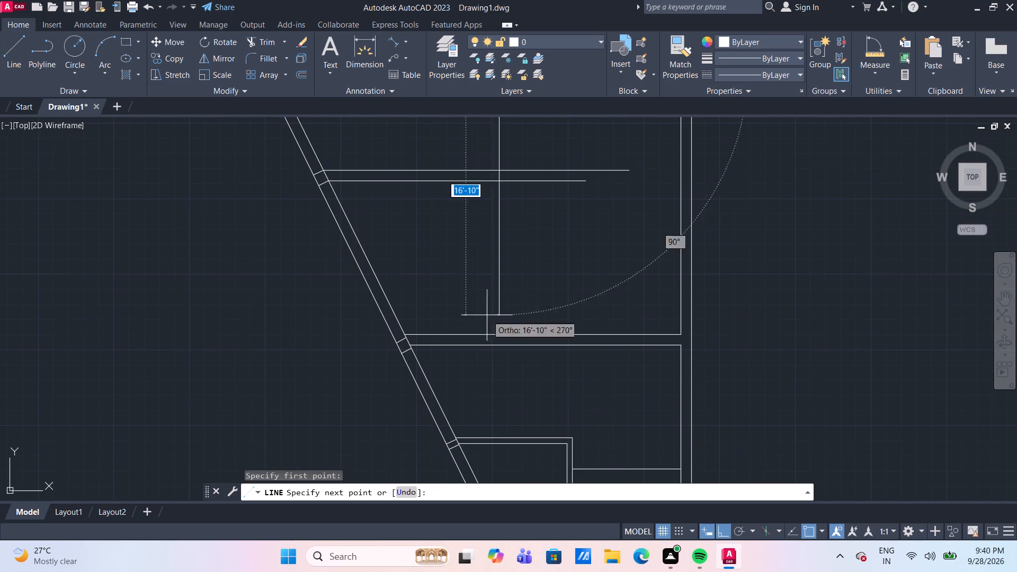
left_click(502, 348)
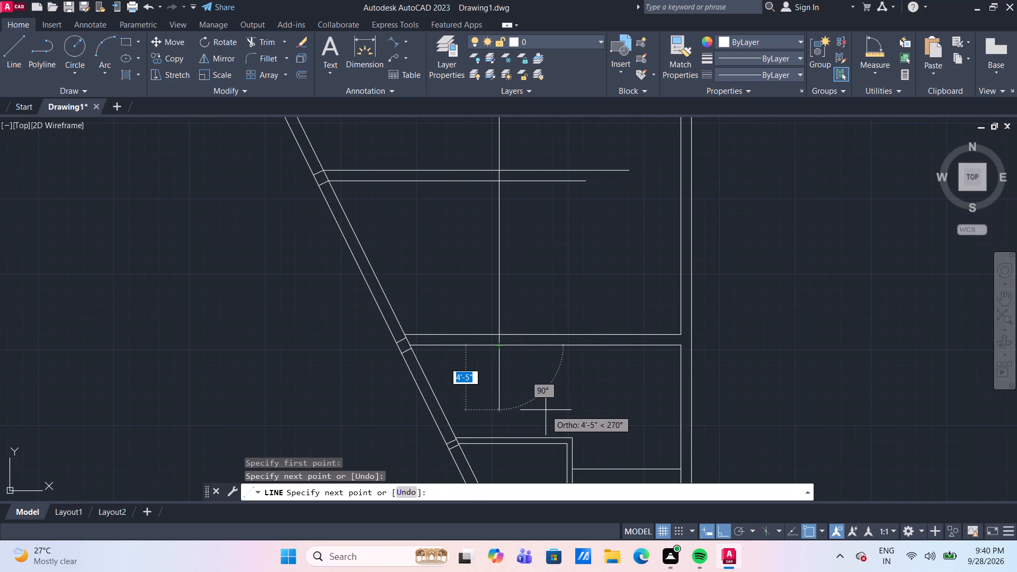
key("Return")
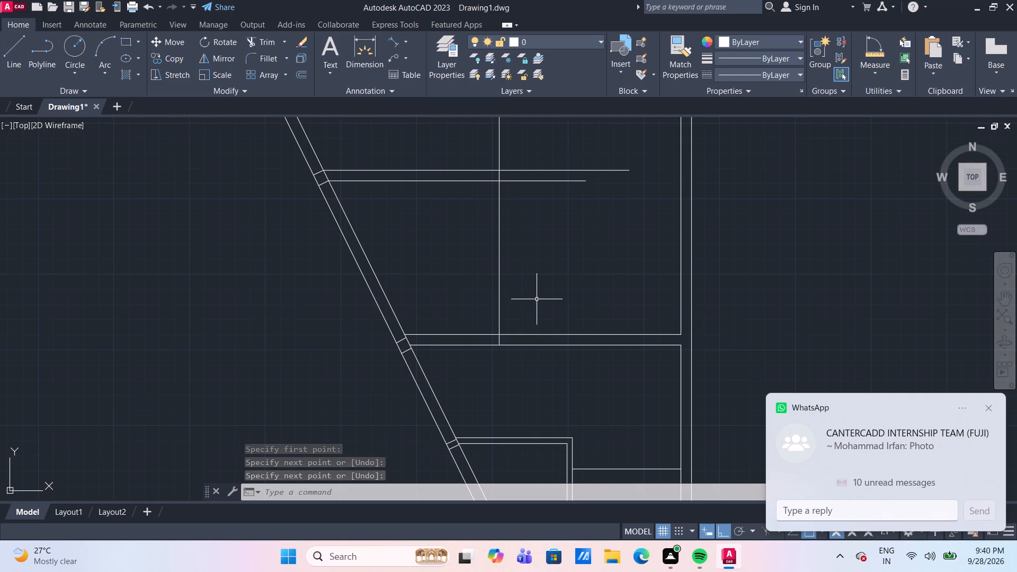
middle_click_drag(537, 299, 543, 304)
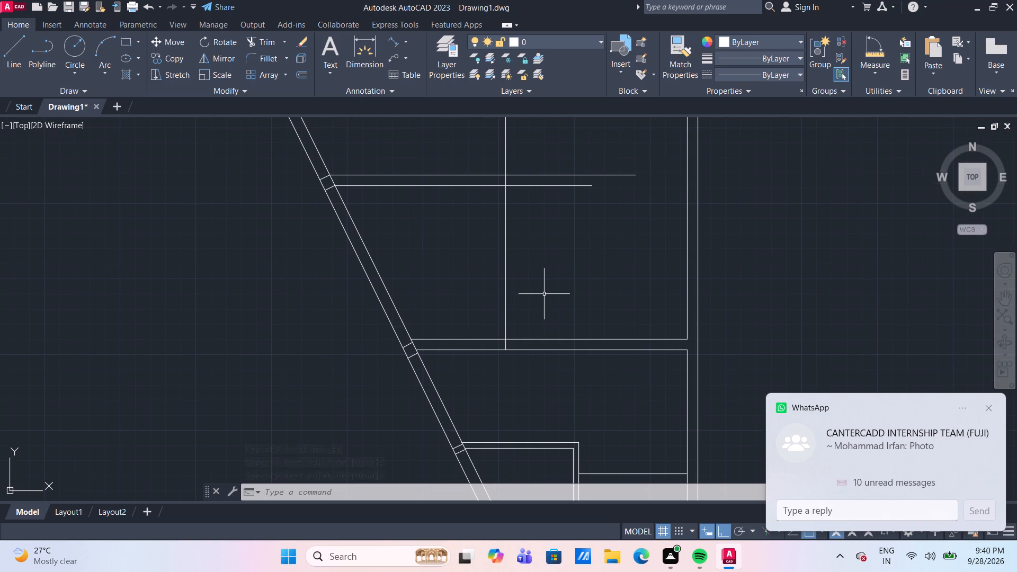
Trim the long vertical line between the middle and lower walls, and the middle wall's two horizontal lines where they overrun it.
type("TR")
key("Return")
left_click(544, 294)
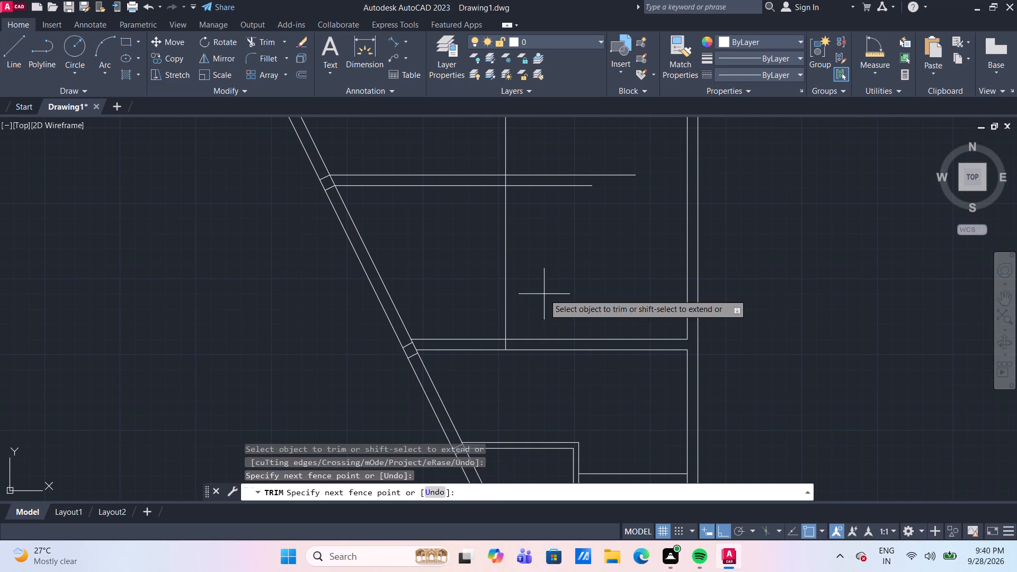
left_click(490, 257)
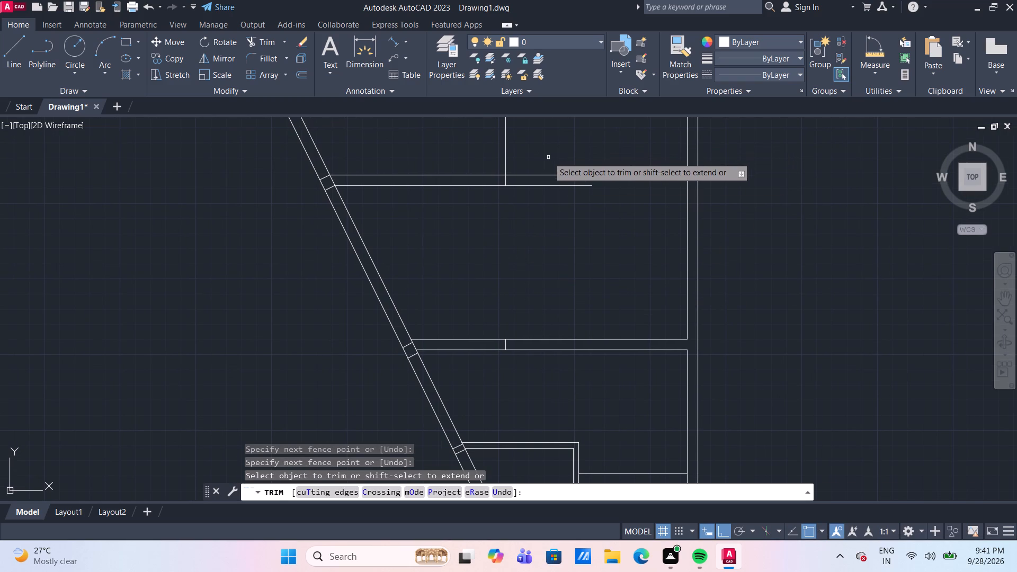
left_click(550, 156)
left_click(564, 228)
Trim the upper-right room's two lower wall lines where they overrun to the left of the vertical wall.
middle_click_drag(563, 174, 534, 296)
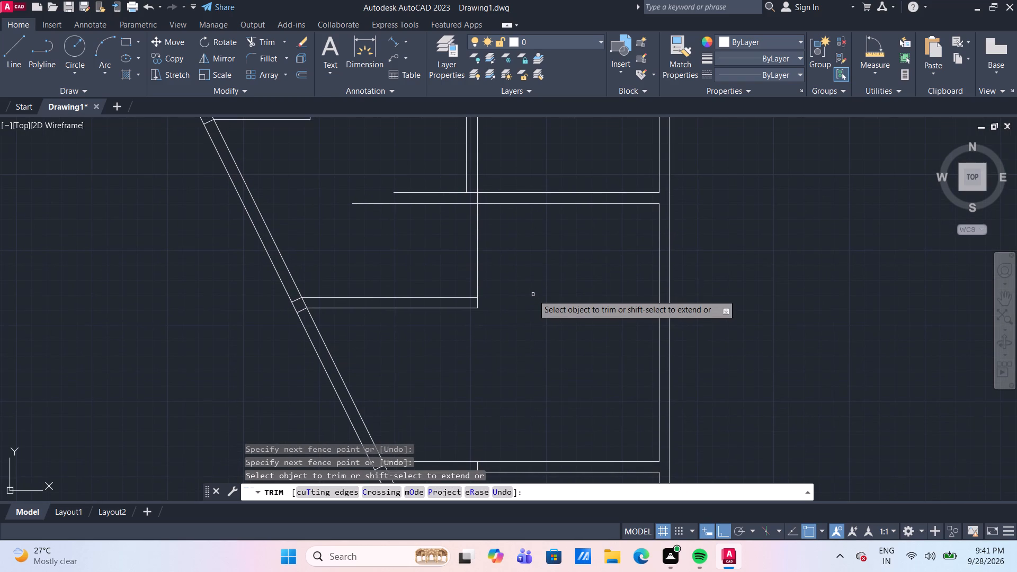
left_click(427, 172)
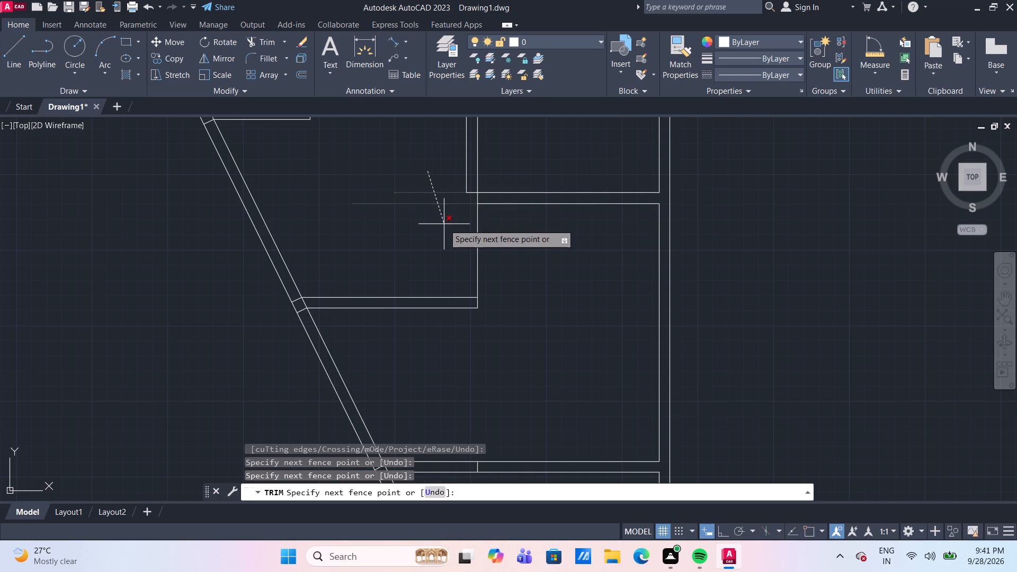
left_click(444, 224)
scroll(531, 235, "down", 2)
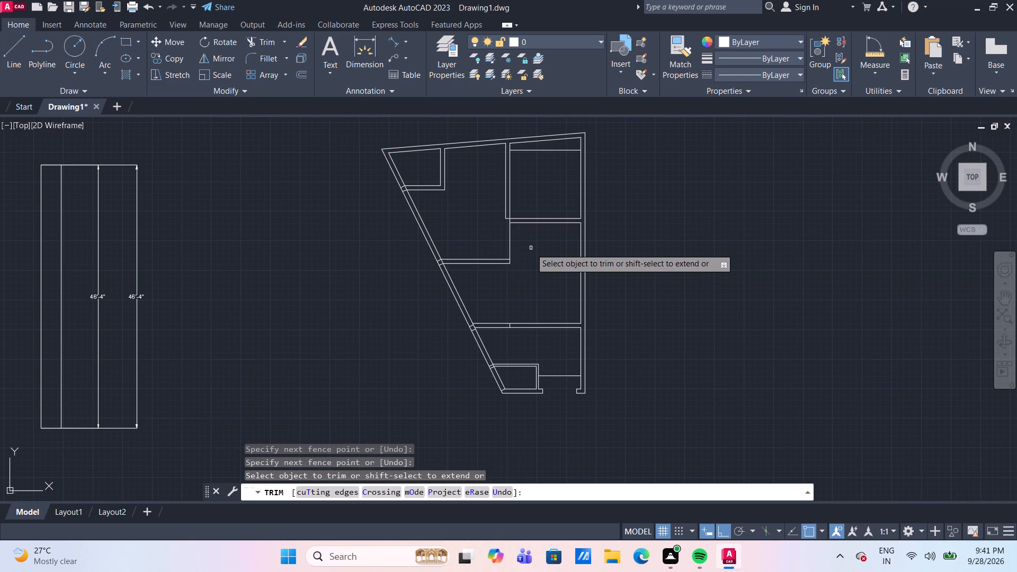
middle_click_drag(531, 248, 469, 261)
middle_click_drag(479, 293, 479, 260)
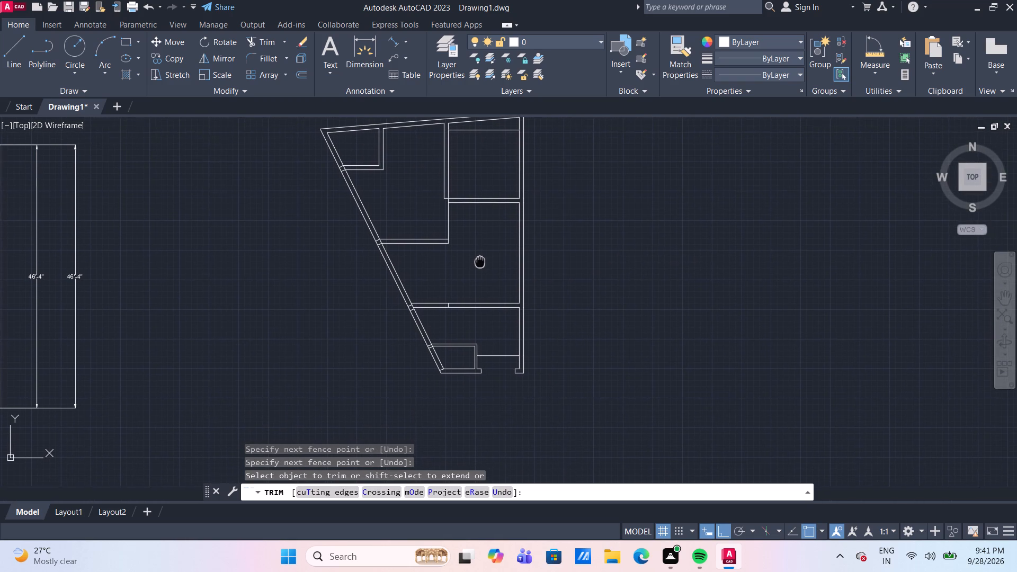
middle_click_drag(479, 260, 477, 257)
scroll(478, 281, "up", 2)
middle_click_drag(467, 274, 467, 249)
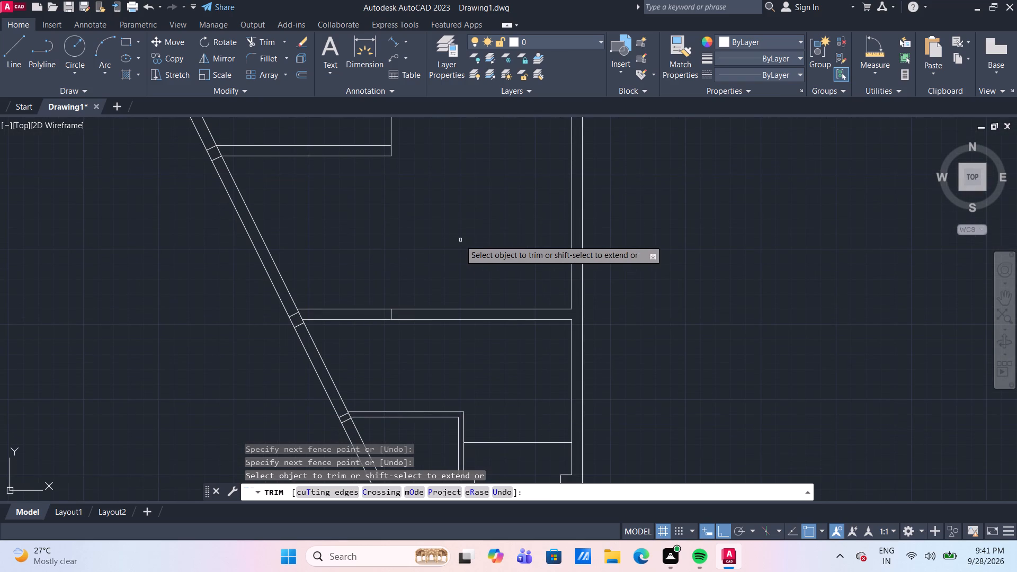
key("Escape")
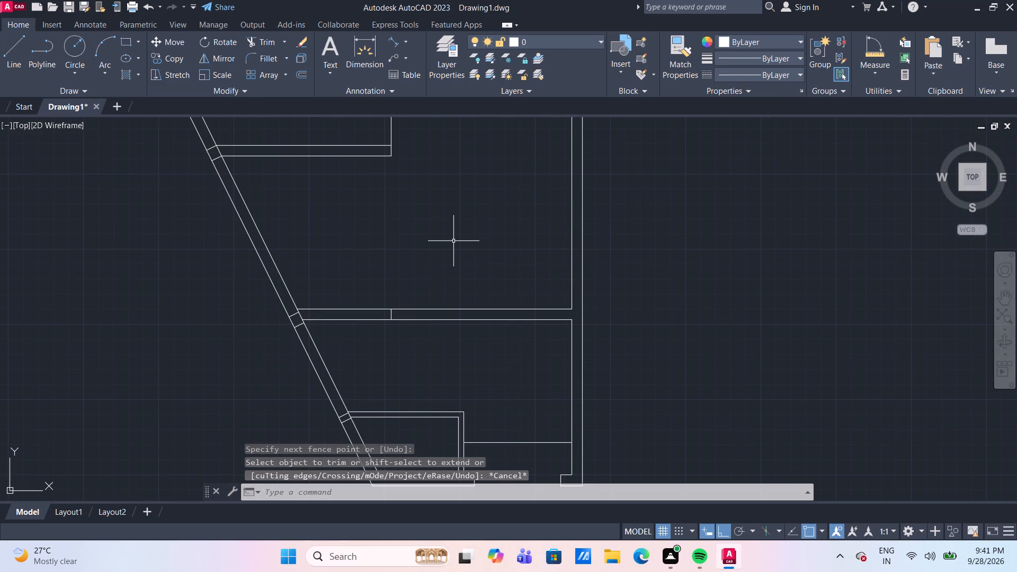
Offset the short cross line in the lower full-width wall successively rightward by 3', 9" and 3'.
middle_click_drag(462, 365, 459, 292)
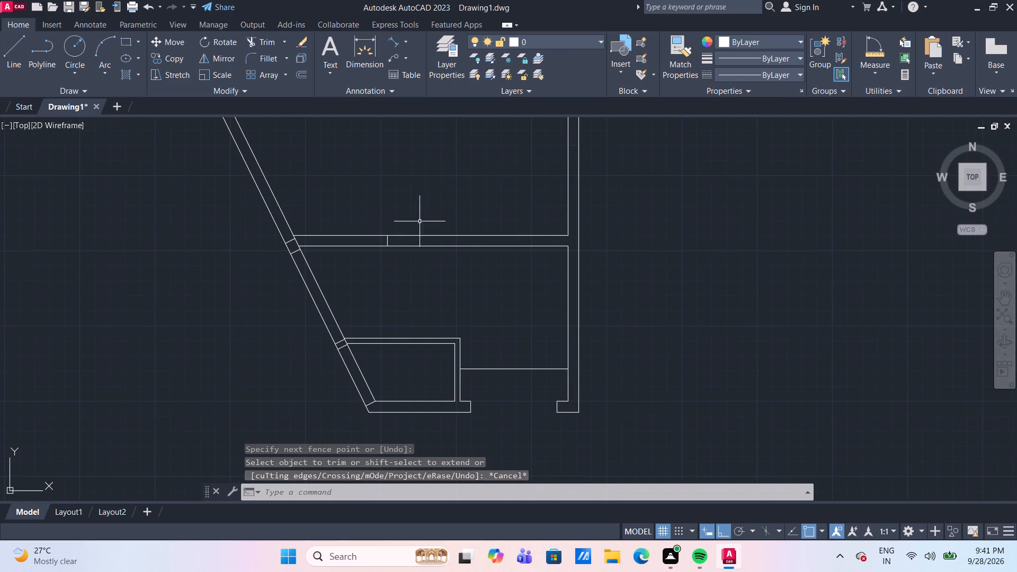
scroll(412, 223, "up", 2)
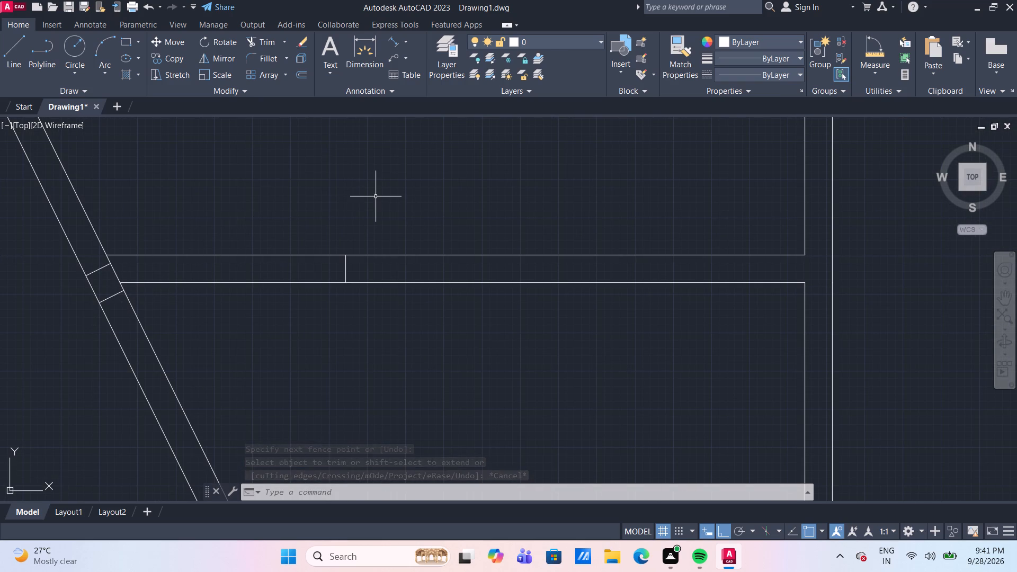
key("o")
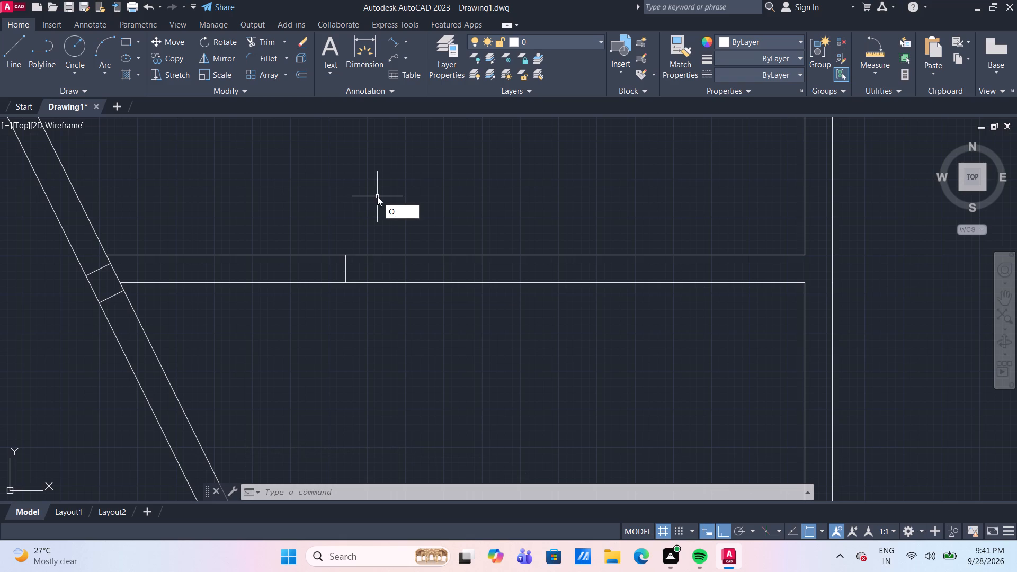
key("Return")
key("Return")
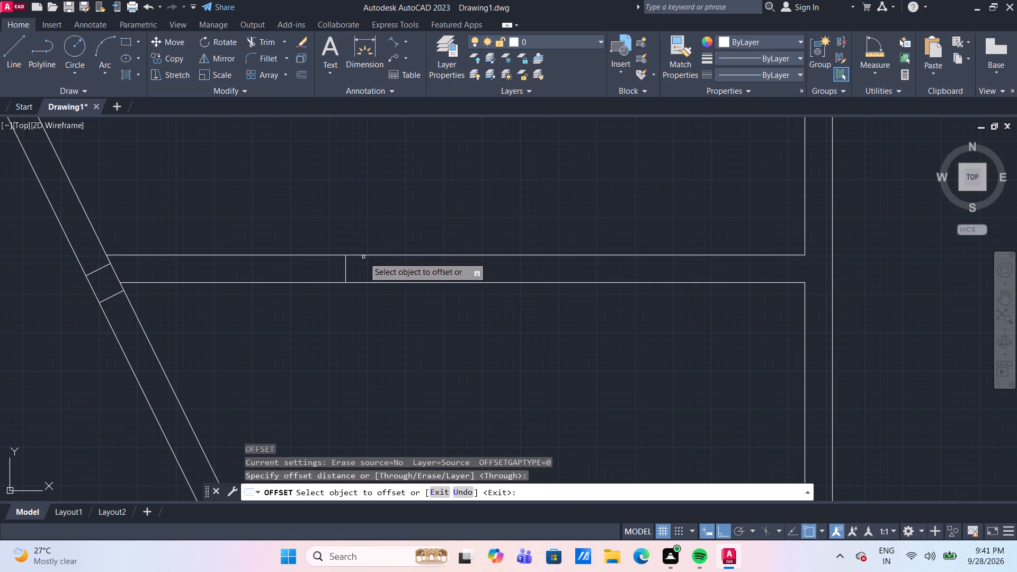
left_click_drag(346, 269, 358, 268)
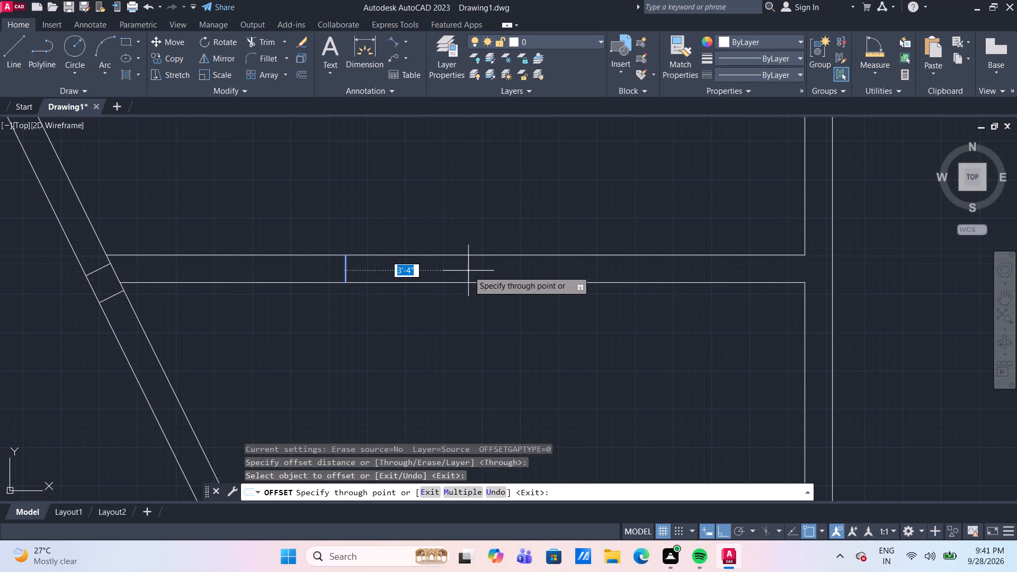
type("3'")
key("Return")
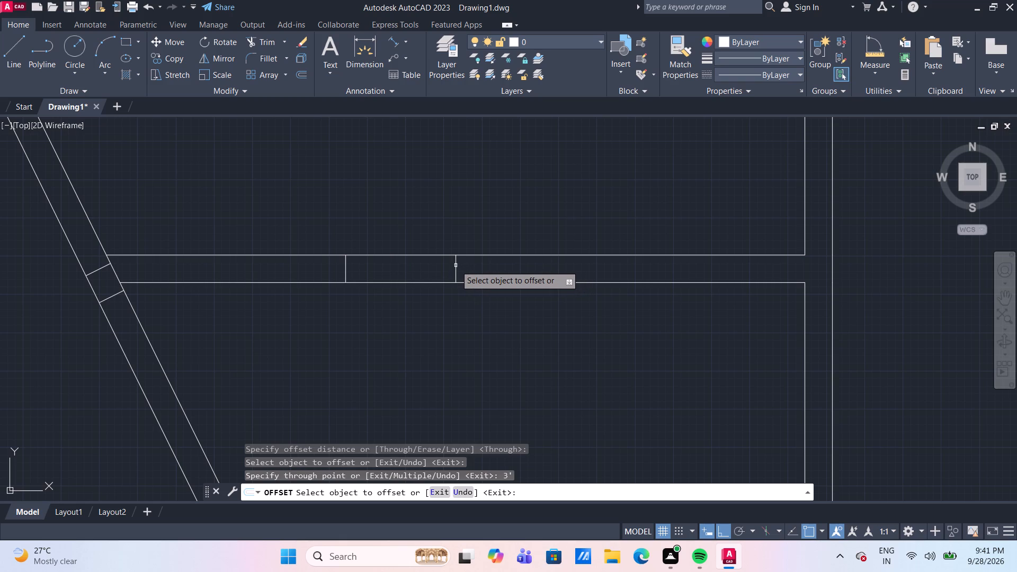
left_click(456, 265)
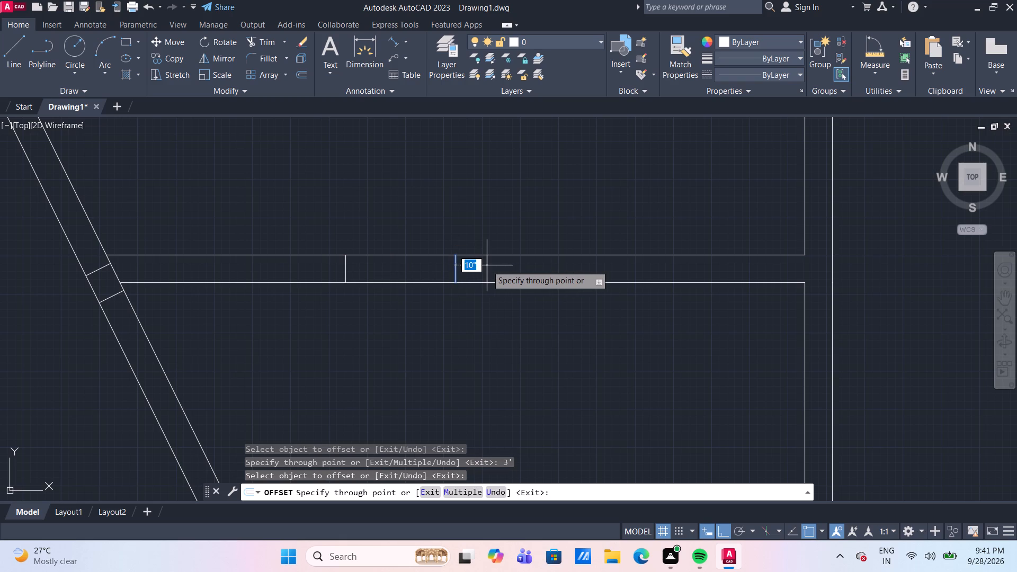
type("9\"")
key("Return")
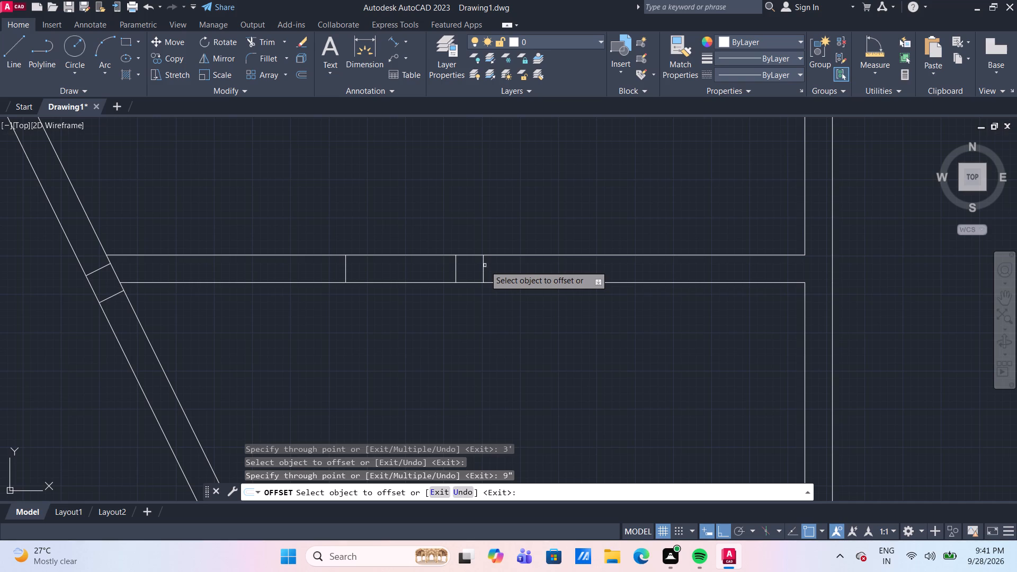
left_click(483, 265)
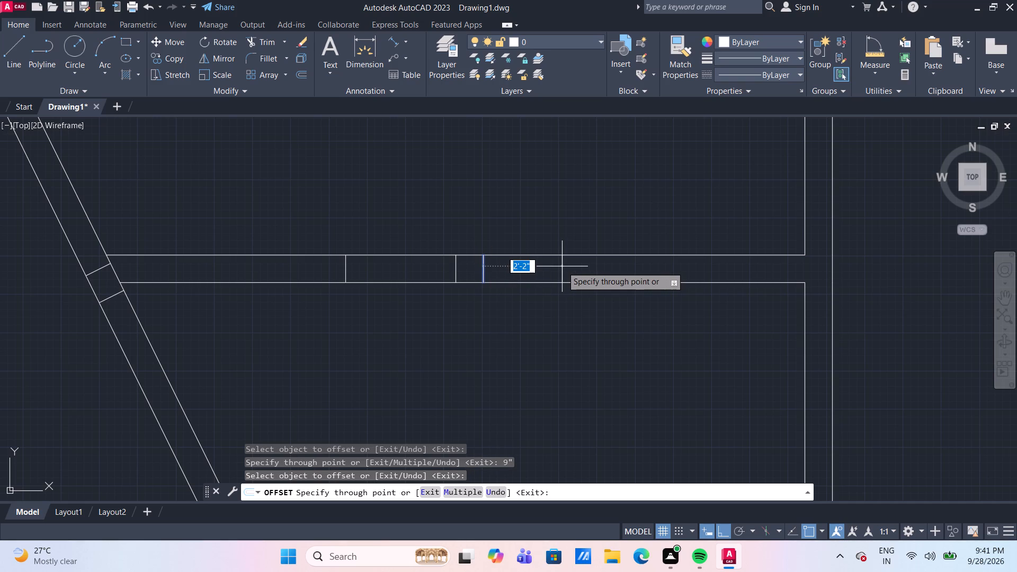
key("3")
key("apostrophe")
key("Return")
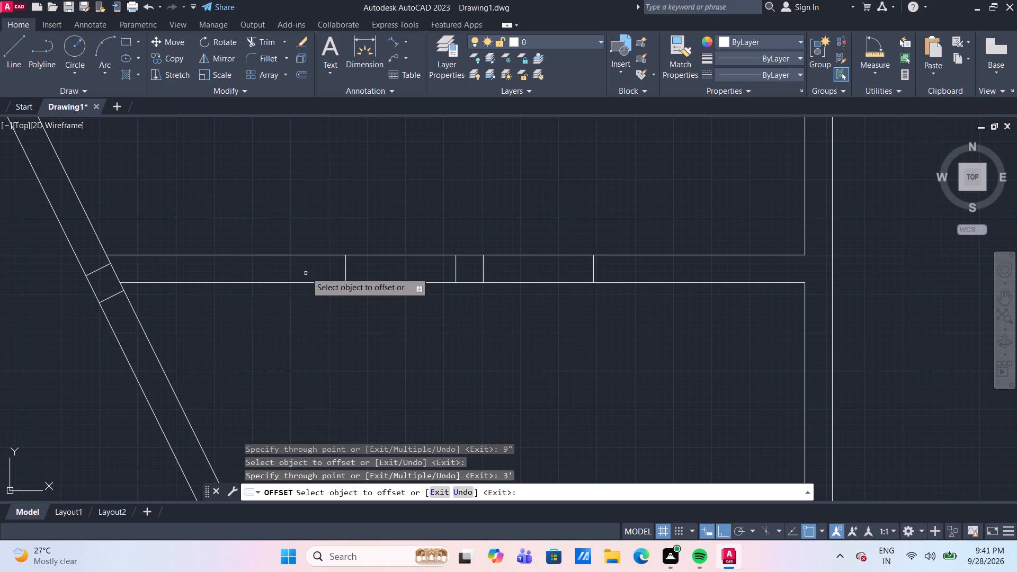
Offset the original short cross line leftward by 9", and offset that new line a further 3' left.
left_click(345, 266)
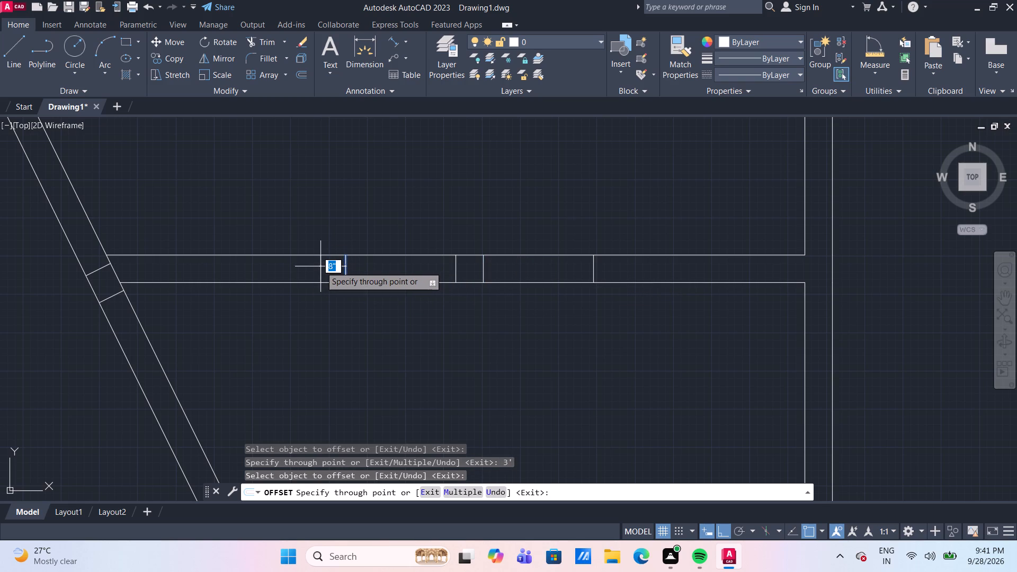
type("9\"")
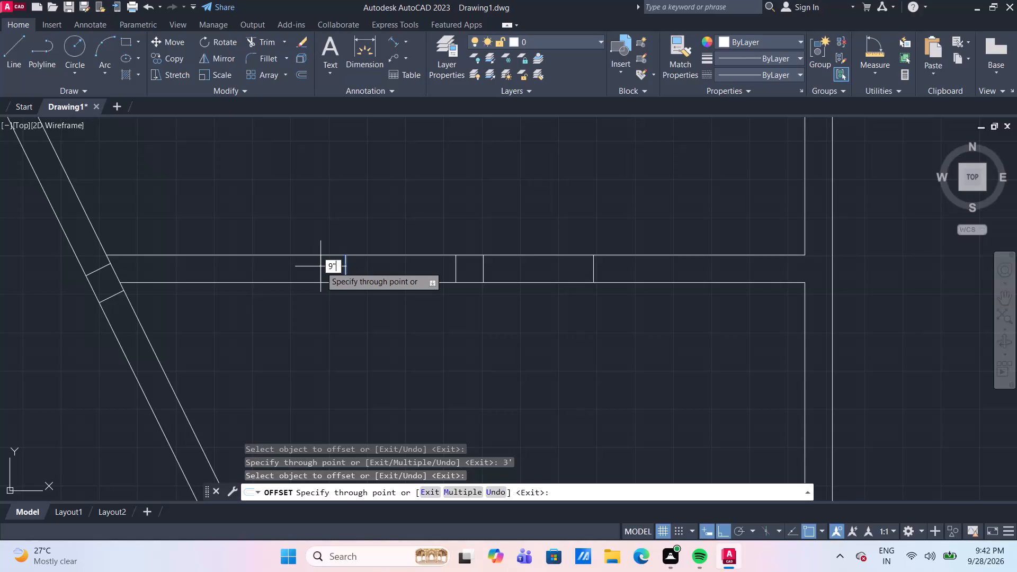
key("Return")
scroll(304, 260, "down", 3)
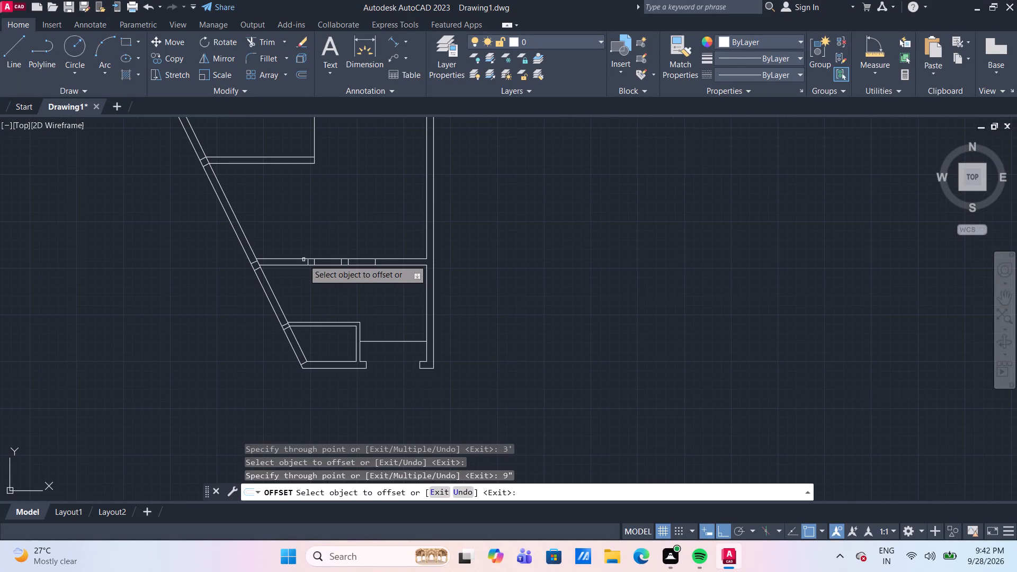
scroll(304, 260, "up", 3)
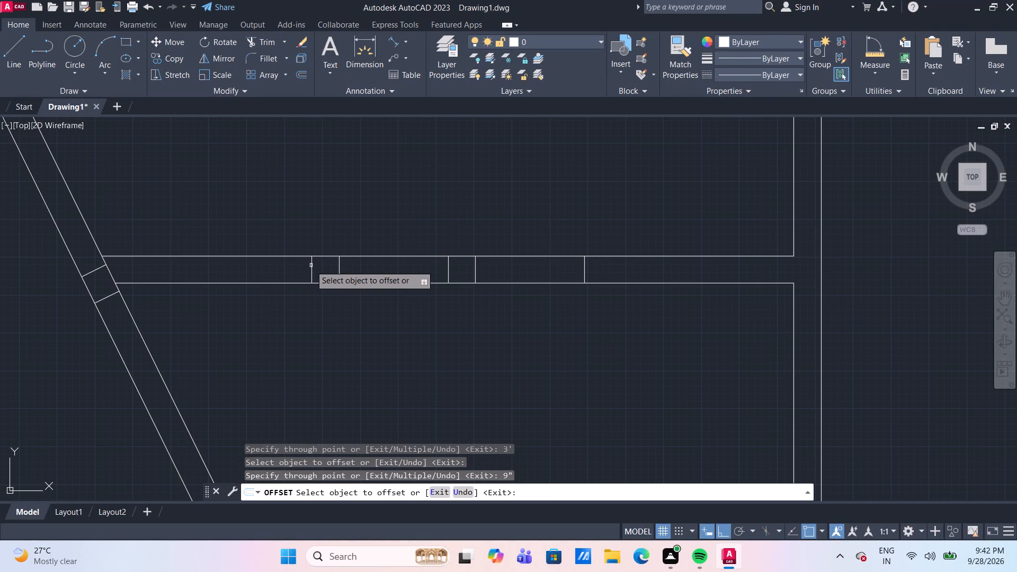
left_click_drag(312, 267, 299, 265)
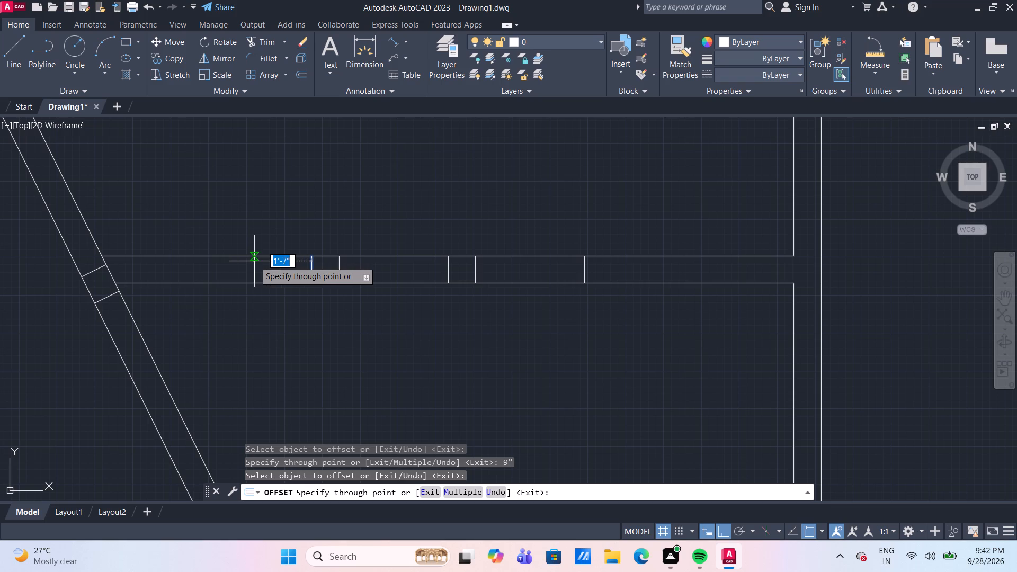
type("3'")
key("Return")
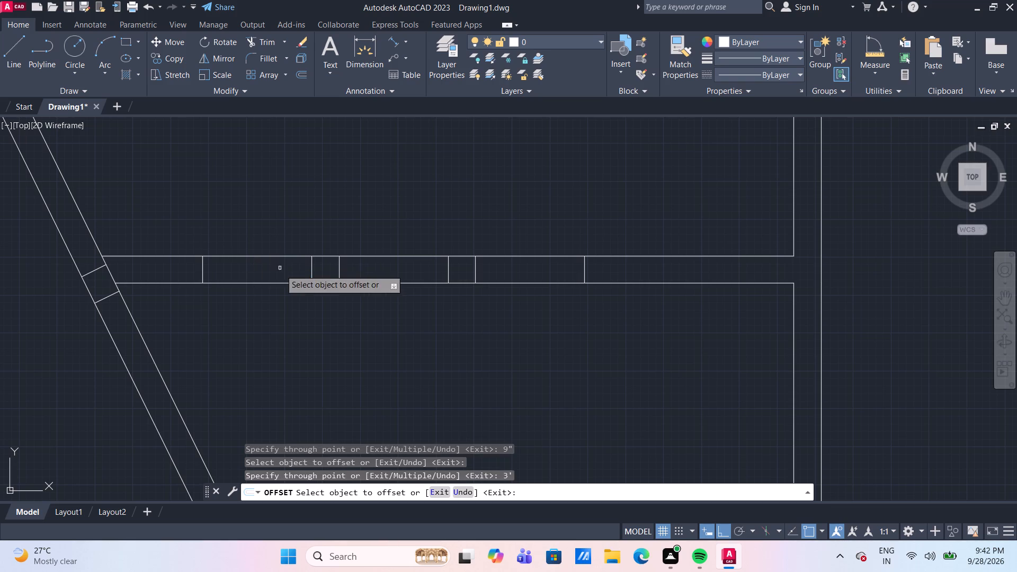
key("Escape")
Trim both wall lines between the two central cross lines to open a 3' doorway in the lower full-width wall.
key("t")
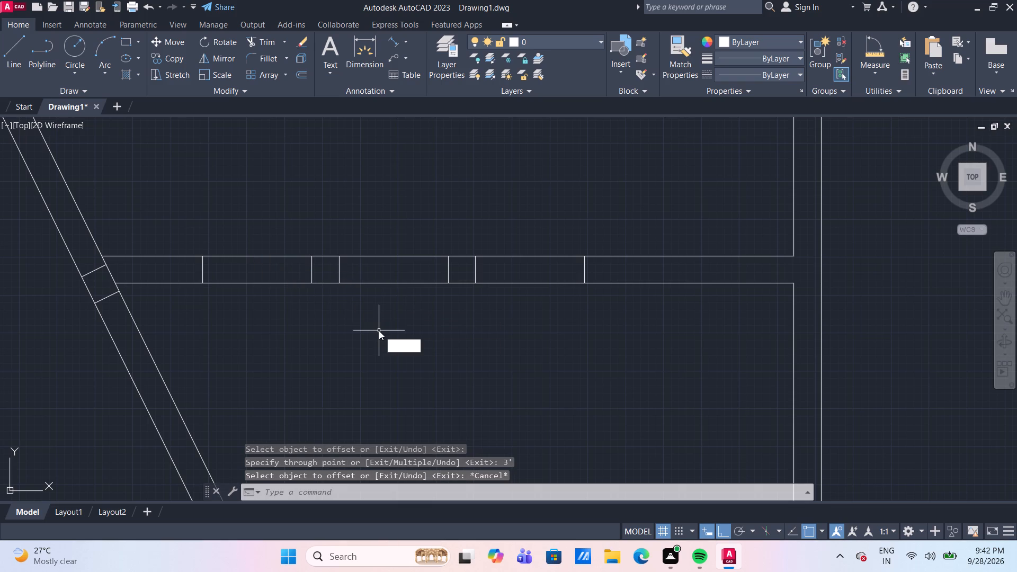
key("r")
key("Return")
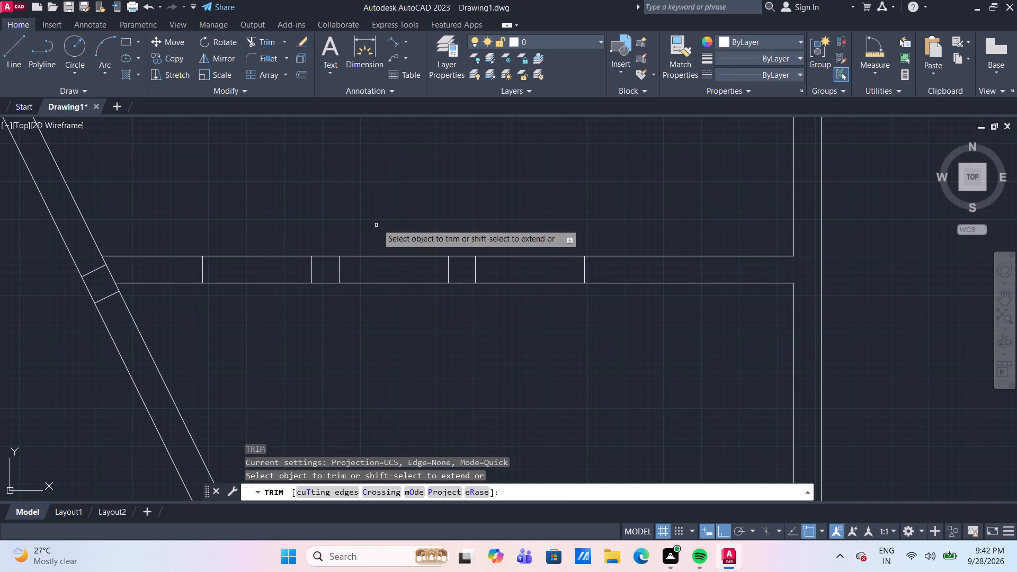
left_click(377, 224)
left_click(398, 321)
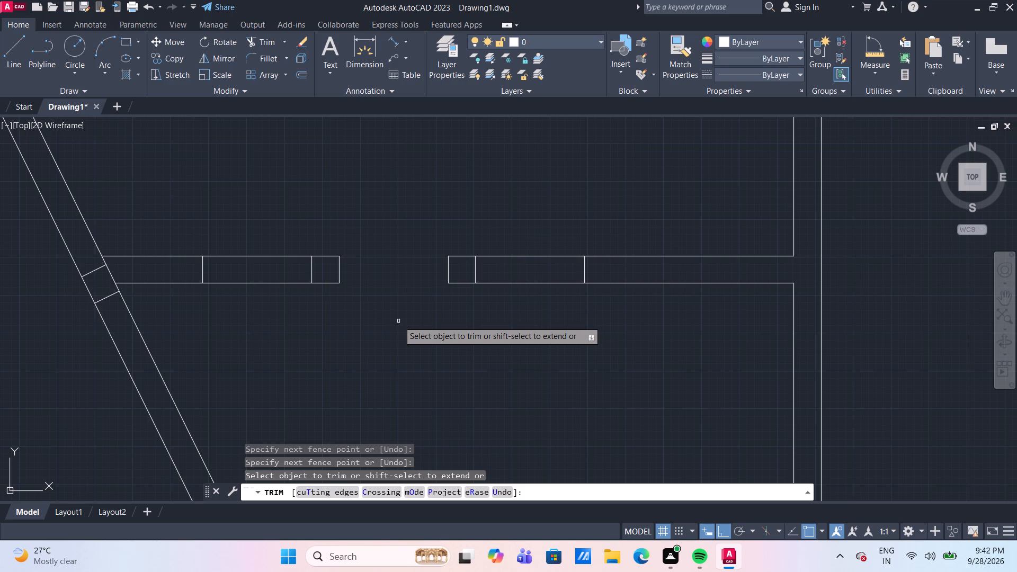
key("Escape")
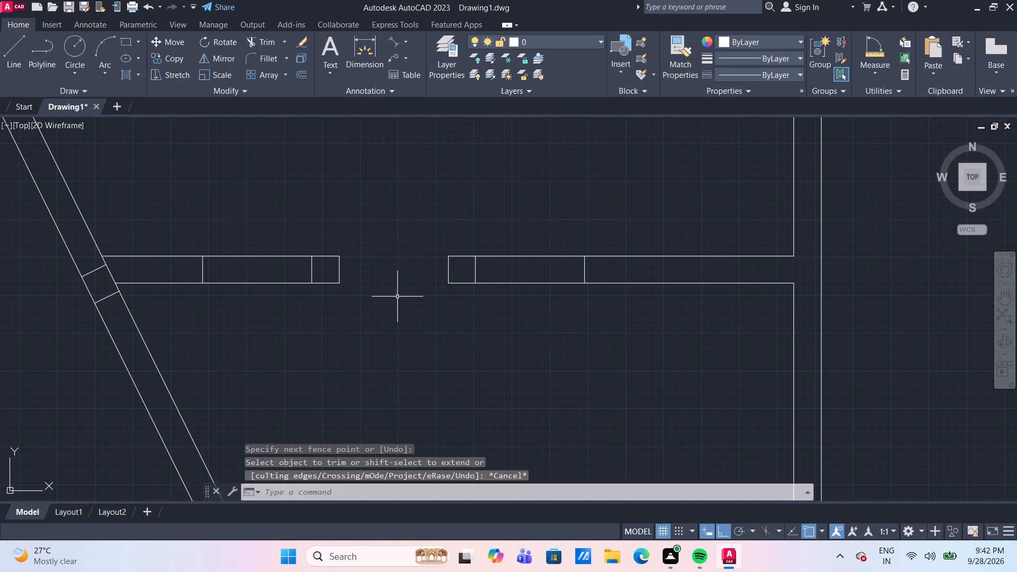
Draw a connected mid-wall line from the leftmost cross line's midpoint to the rightmost one's, through the 3' window sections and across the doorway.
scroll(266, 287, "up", 1)
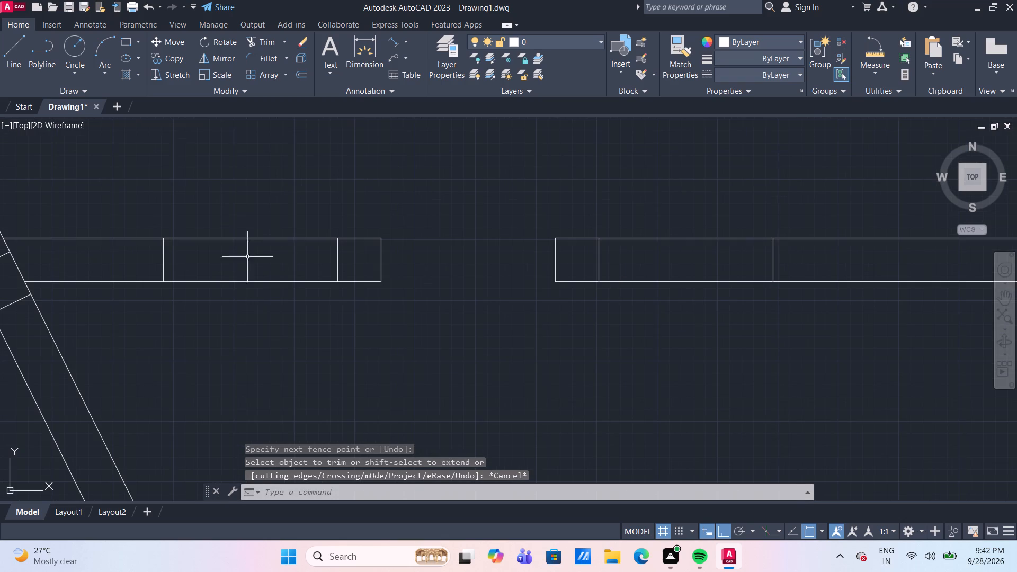
left_click(21, 51)
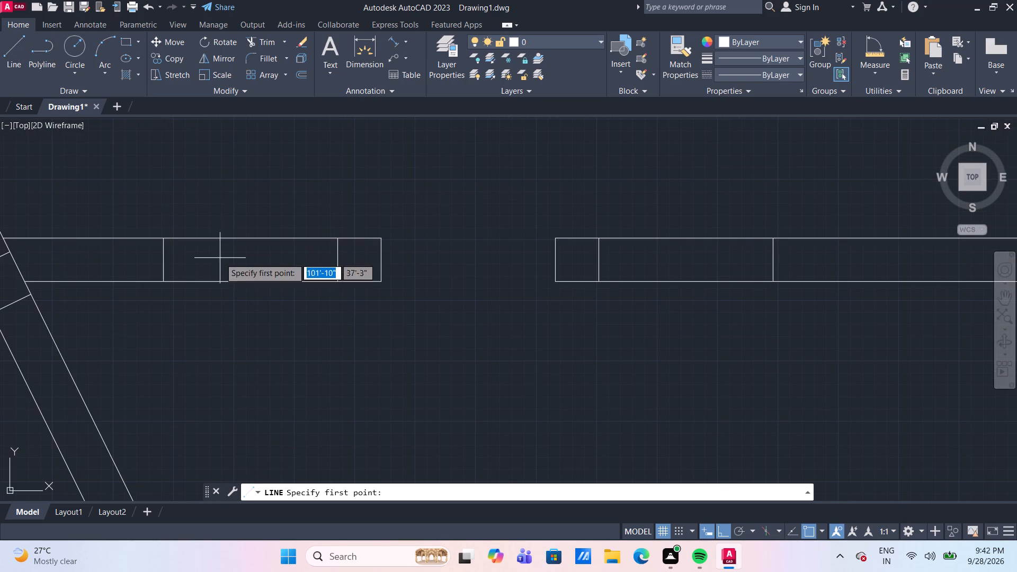
left_click(162, 263)
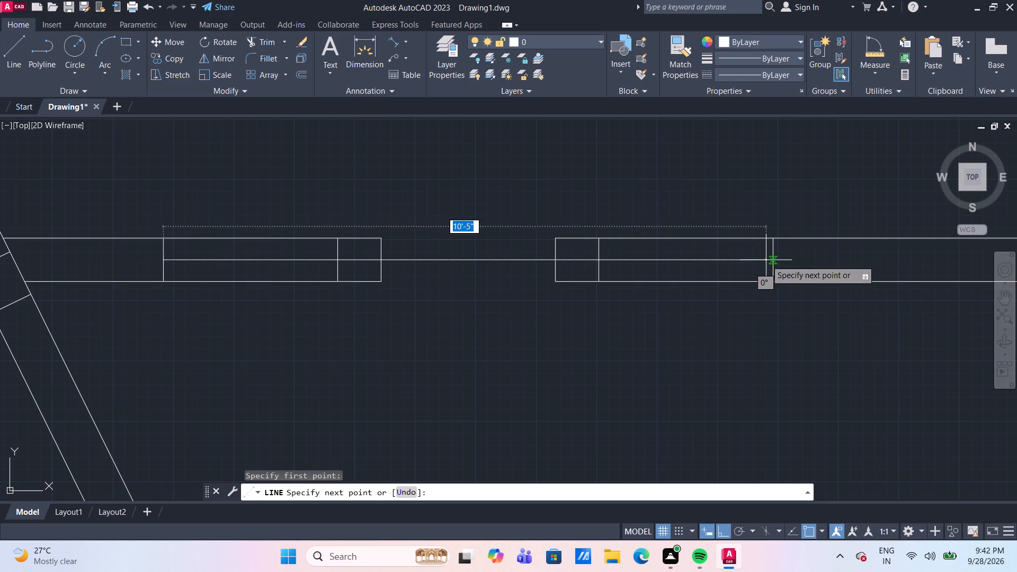
left_click(341, 262)
left_click(600, 263)
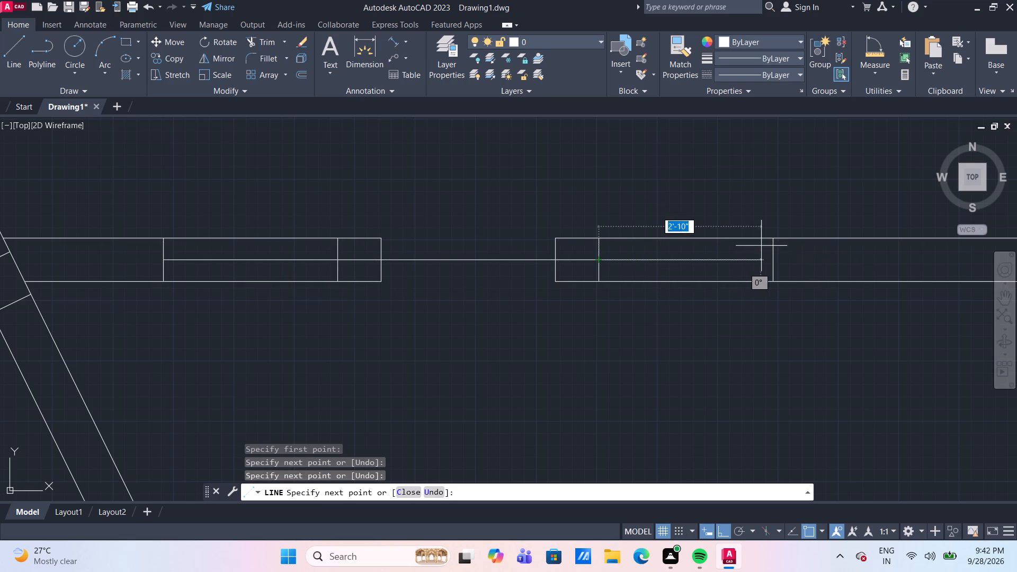
left_click(770, 257)
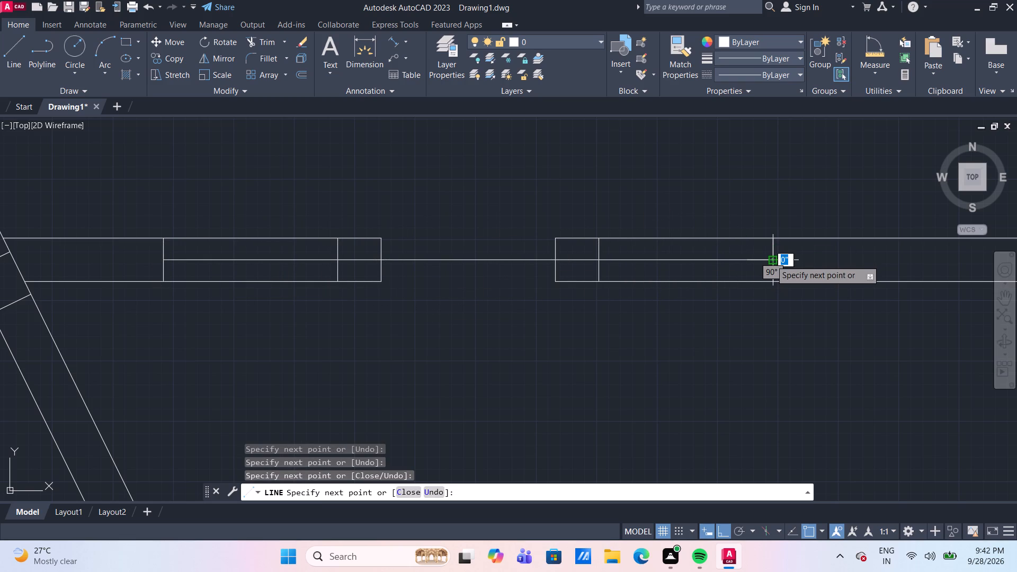
key("Escape")
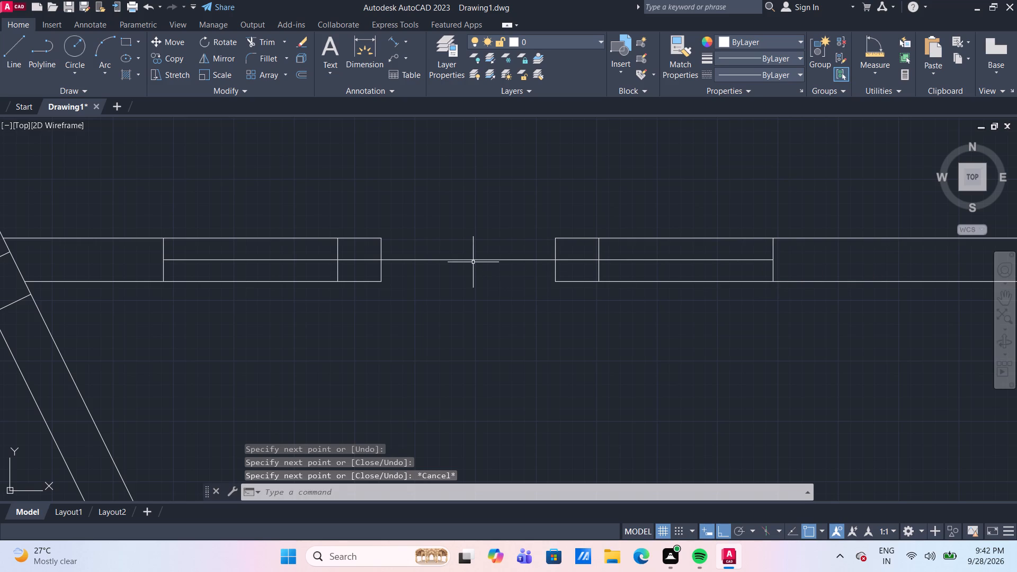
Erase the mid-wall line segment crossing the 3' doorway in the lower full-width wall.
left_click(472, 261)
key("Delete")
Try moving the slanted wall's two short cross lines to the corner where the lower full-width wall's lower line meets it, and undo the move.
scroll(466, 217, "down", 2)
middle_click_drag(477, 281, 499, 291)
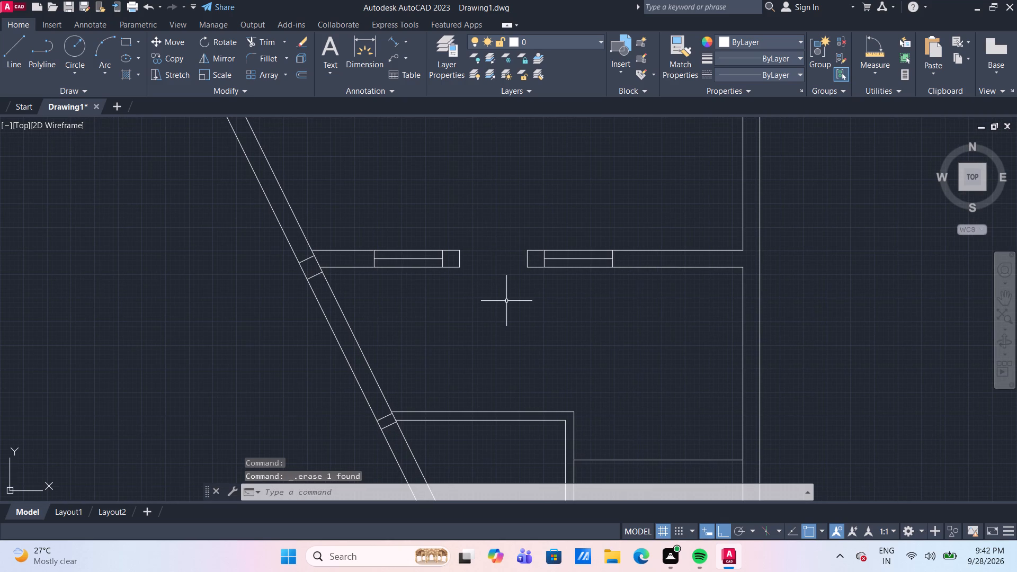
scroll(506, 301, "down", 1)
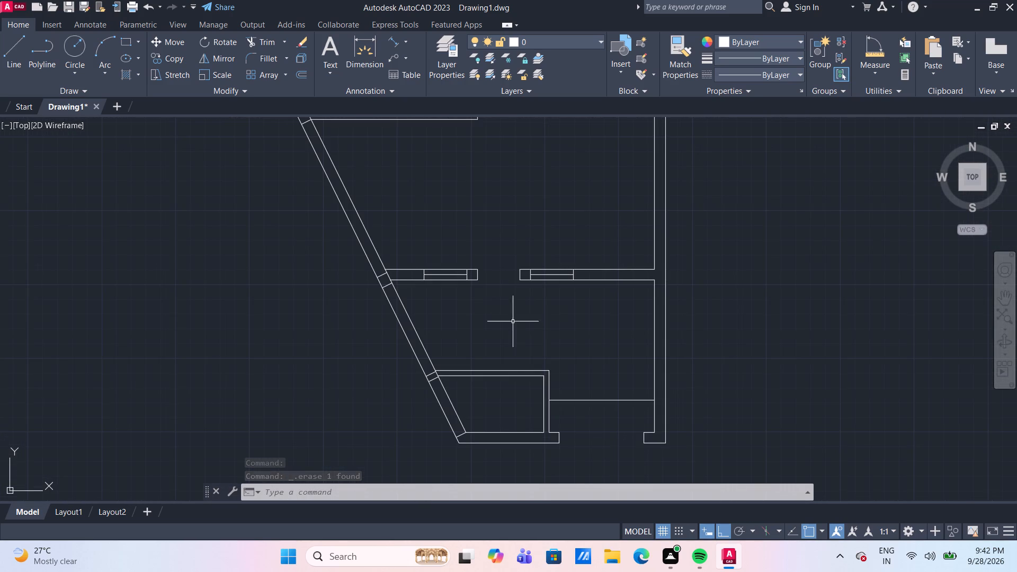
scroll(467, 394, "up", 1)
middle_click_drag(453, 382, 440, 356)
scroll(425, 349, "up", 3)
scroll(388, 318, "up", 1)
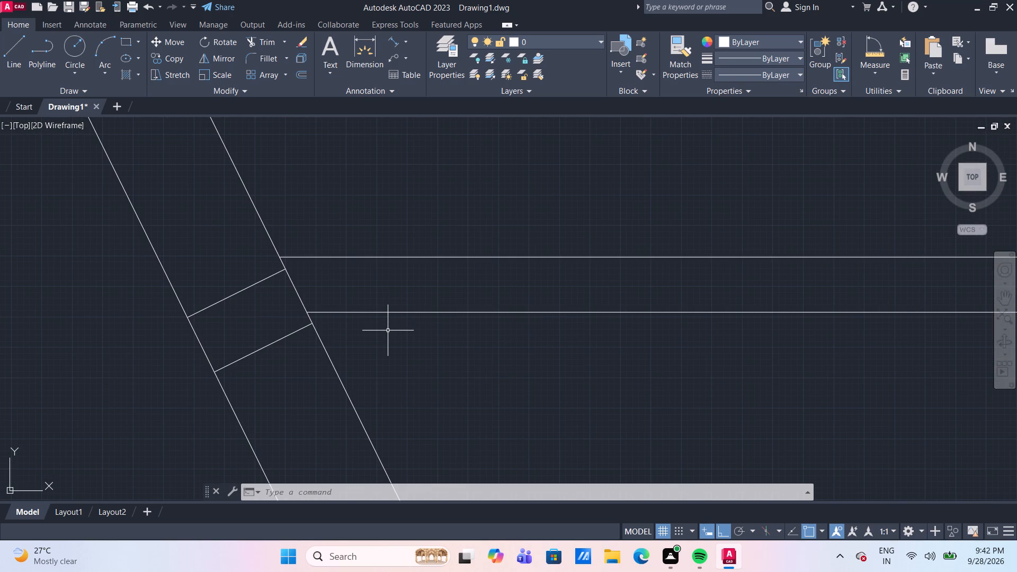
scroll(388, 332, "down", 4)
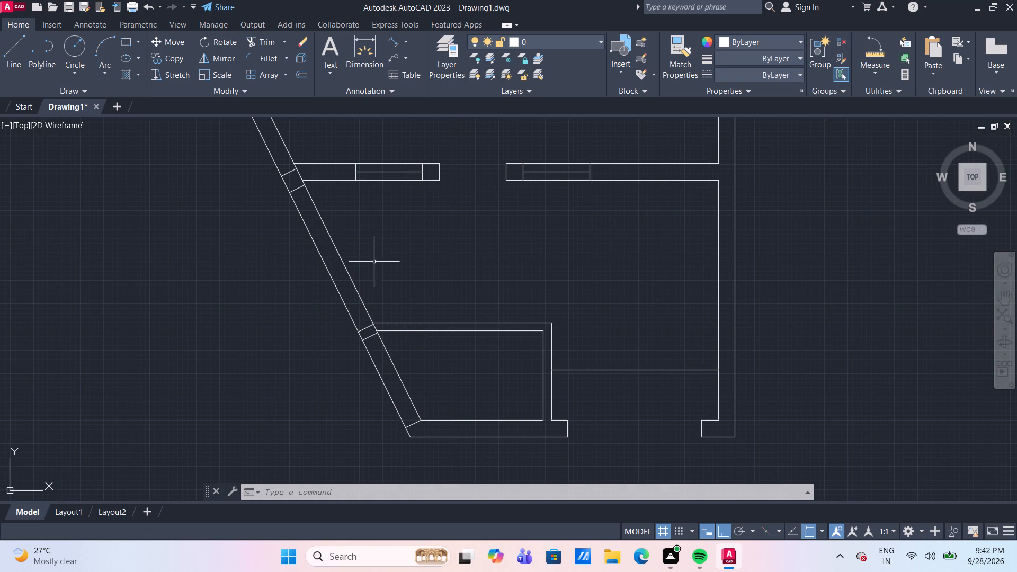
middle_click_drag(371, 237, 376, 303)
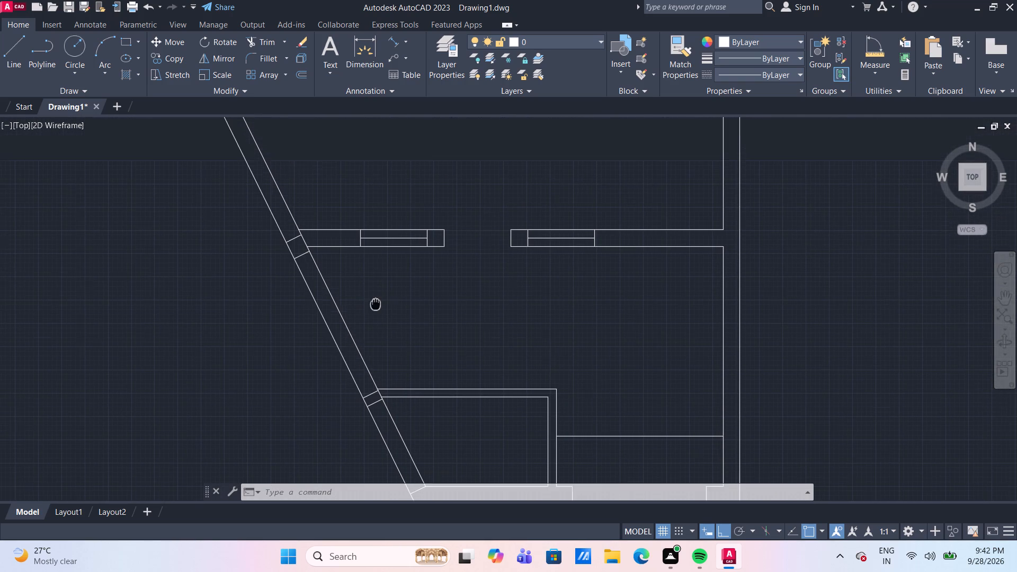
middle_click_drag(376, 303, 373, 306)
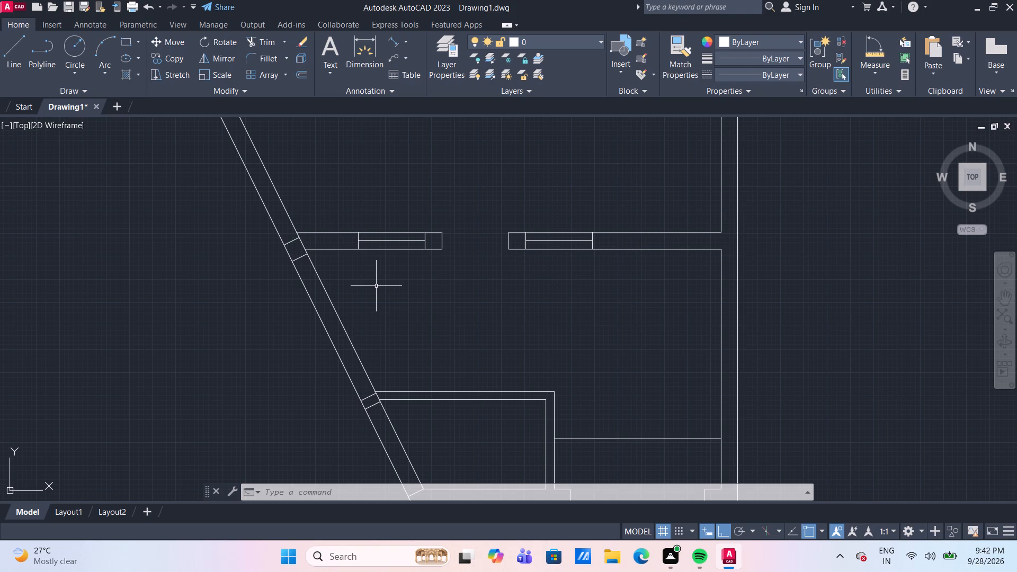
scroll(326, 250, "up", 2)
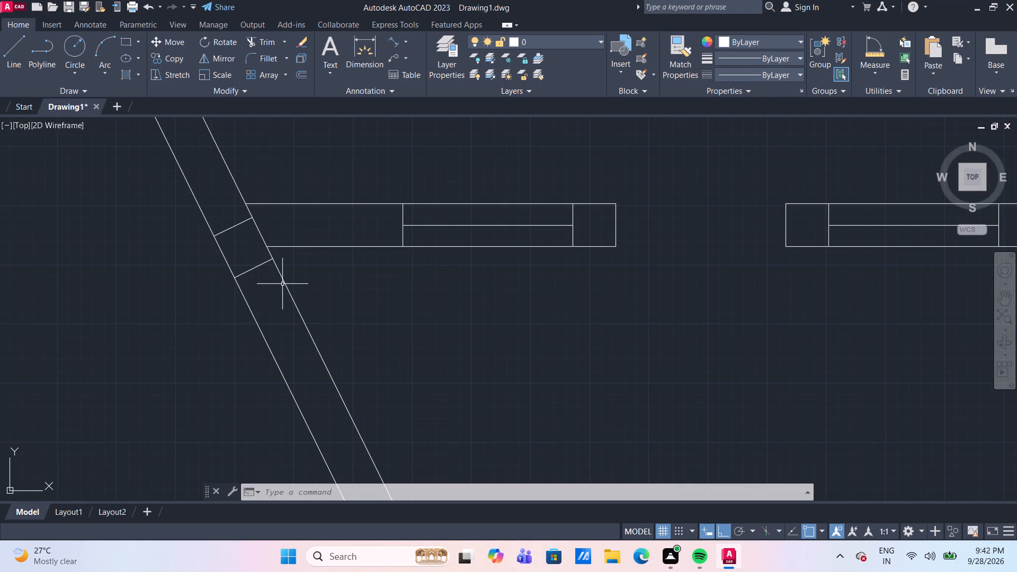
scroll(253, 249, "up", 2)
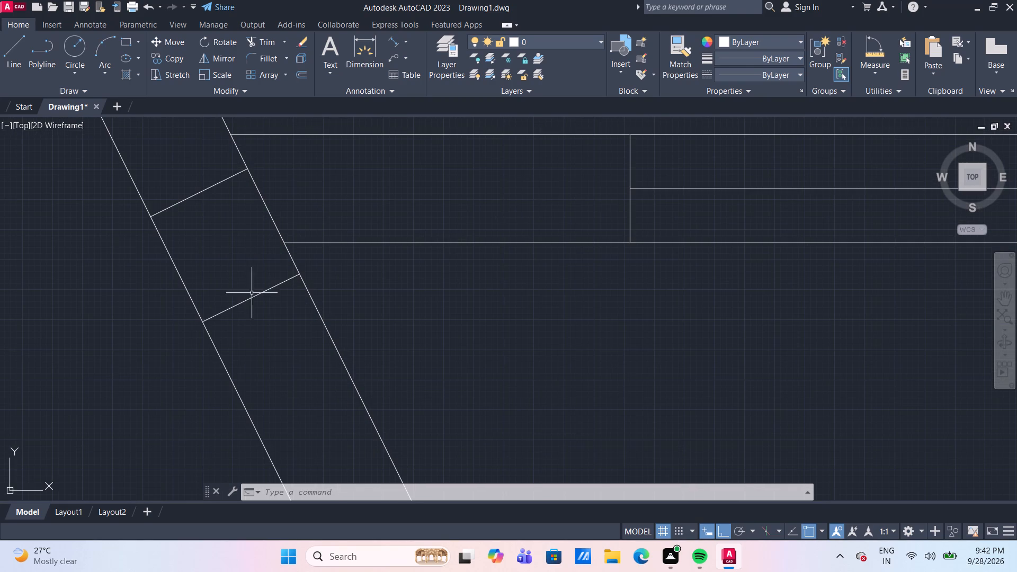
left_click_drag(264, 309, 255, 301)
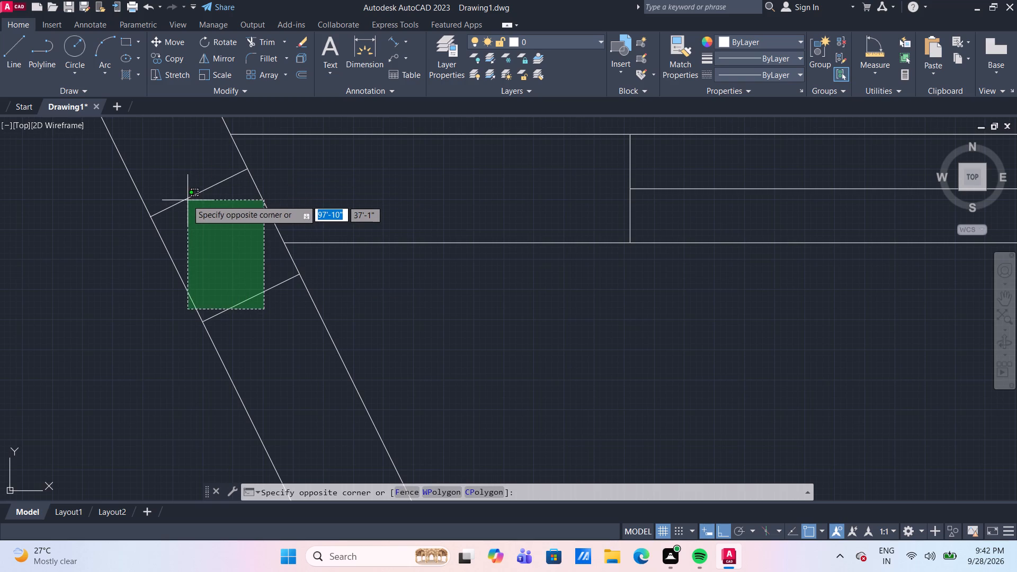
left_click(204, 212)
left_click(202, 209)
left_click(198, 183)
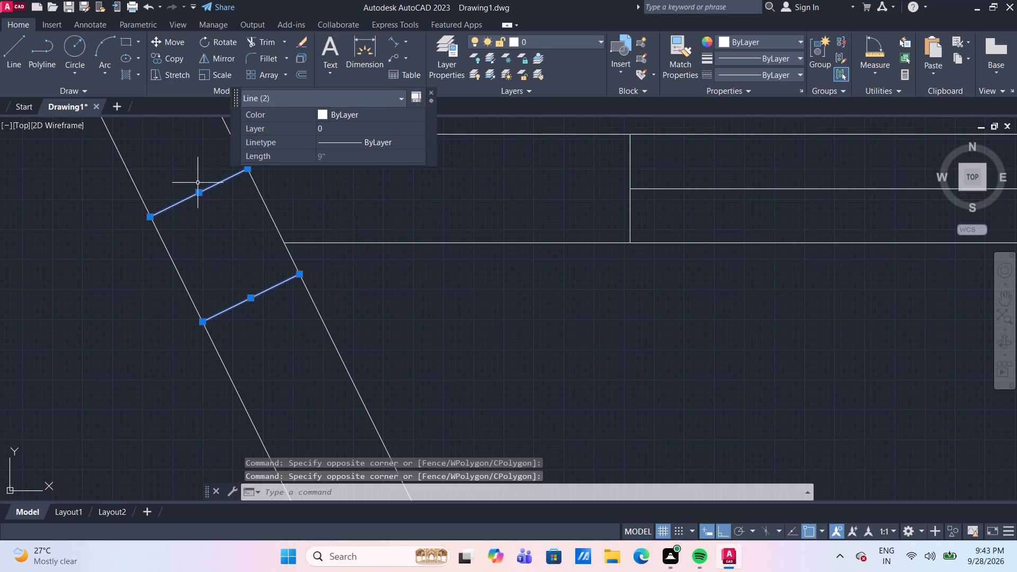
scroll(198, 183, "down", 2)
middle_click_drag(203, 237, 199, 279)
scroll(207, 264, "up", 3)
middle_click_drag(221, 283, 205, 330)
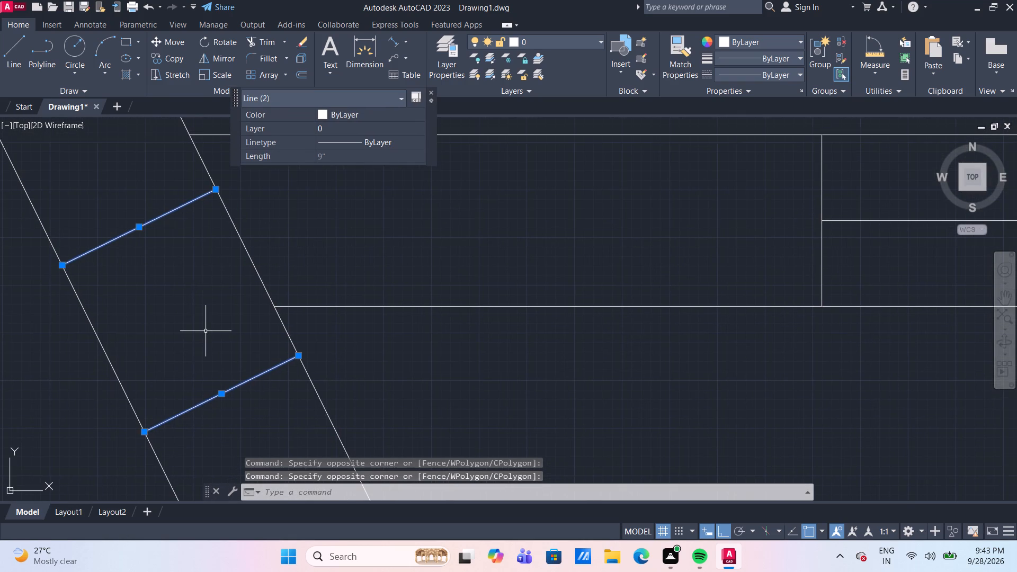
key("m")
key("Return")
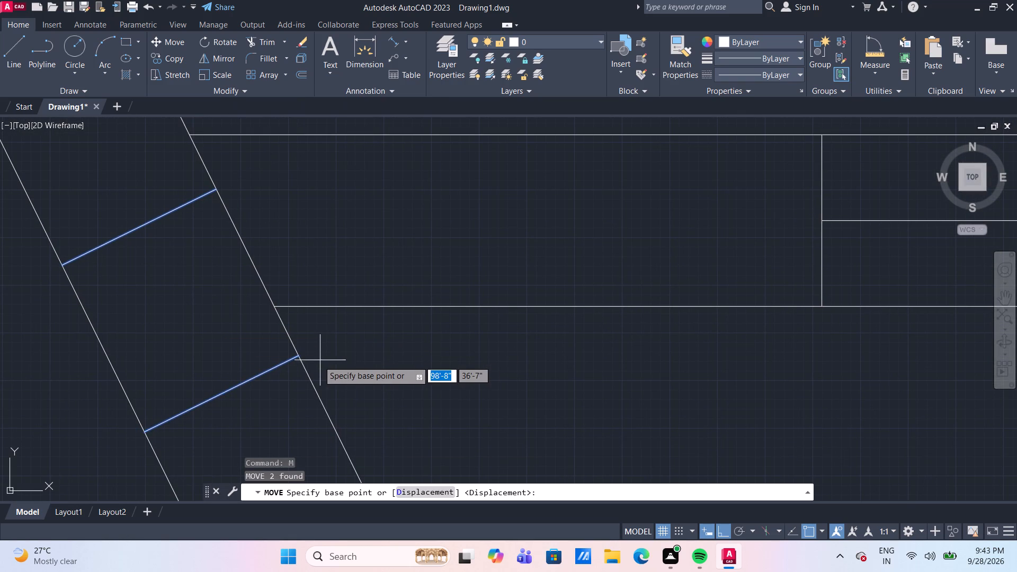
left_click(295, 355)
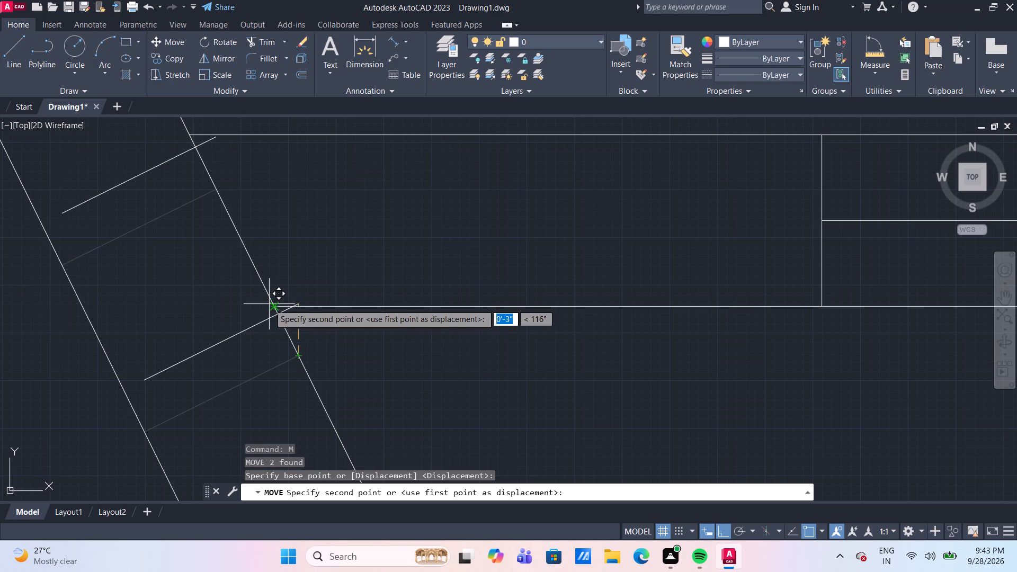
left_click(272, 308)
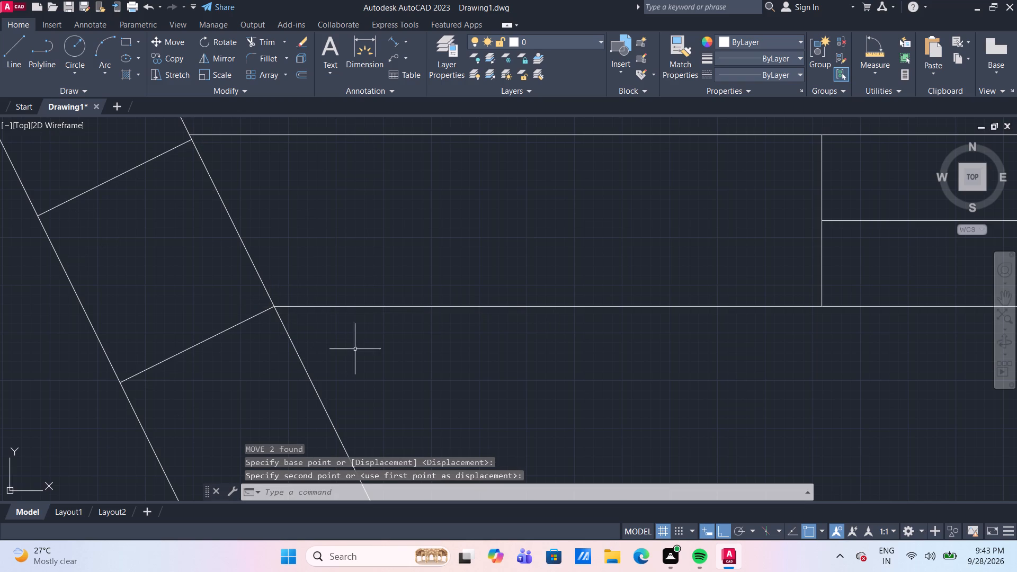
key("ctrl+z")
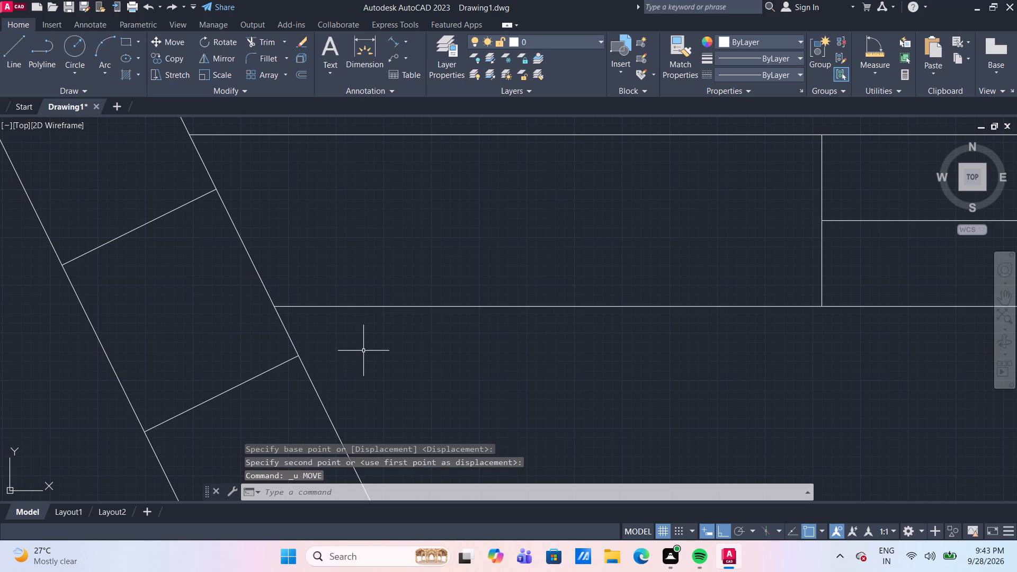
Erase the two short cross lines in the slanted outer wall where it meets the lower full-width wall.
scroll(363, 351, "down", 3)
middle_click_drag(468, 399, 426, 314)
scroll(426, 314, "down", 3)
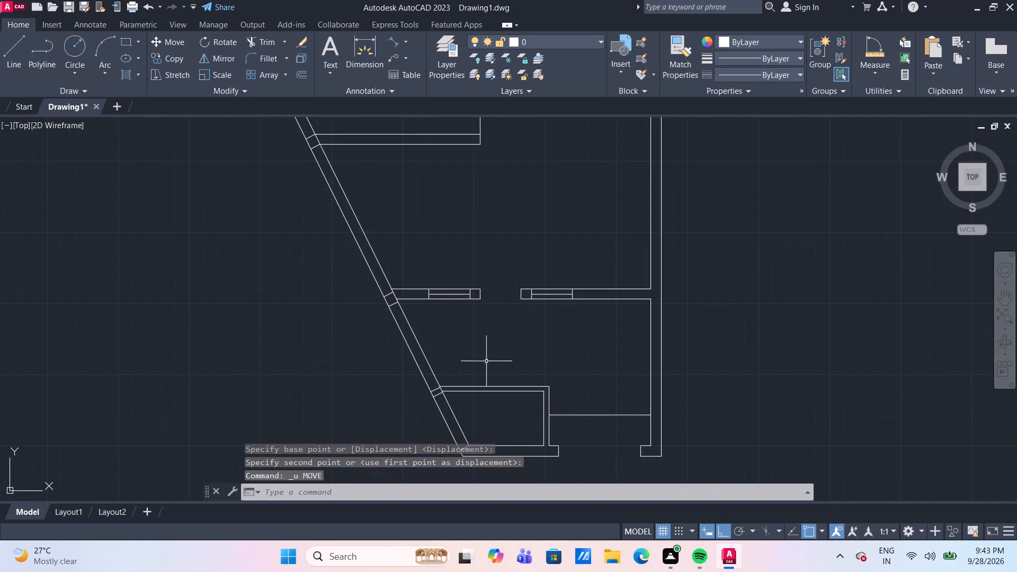
middle_click_drag(493, 335, 474, 306)
scroll(368, 255, "up", 2)
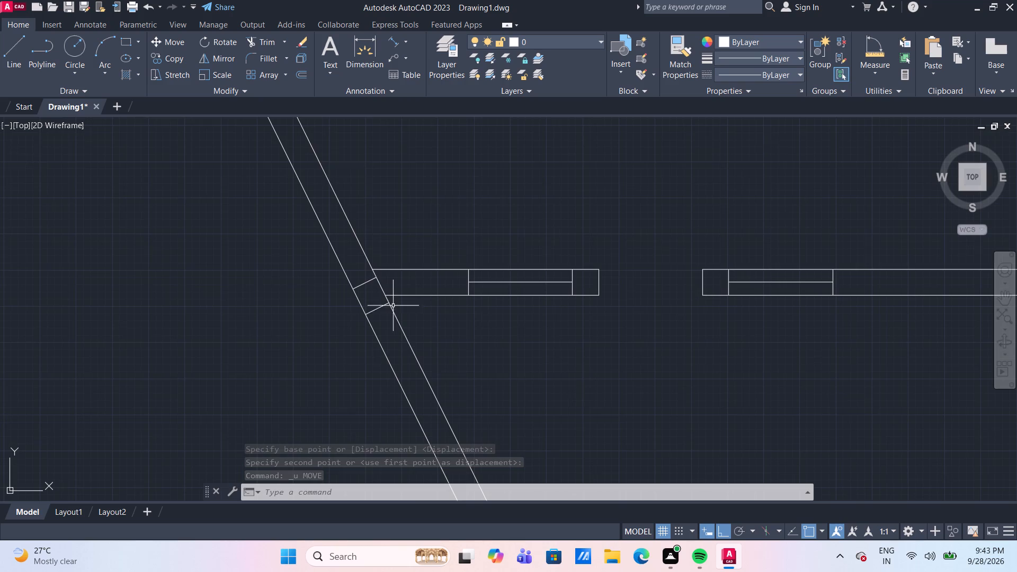
scroll(438, 325, "up", 1)
scroll(441, 328, "down", 2)
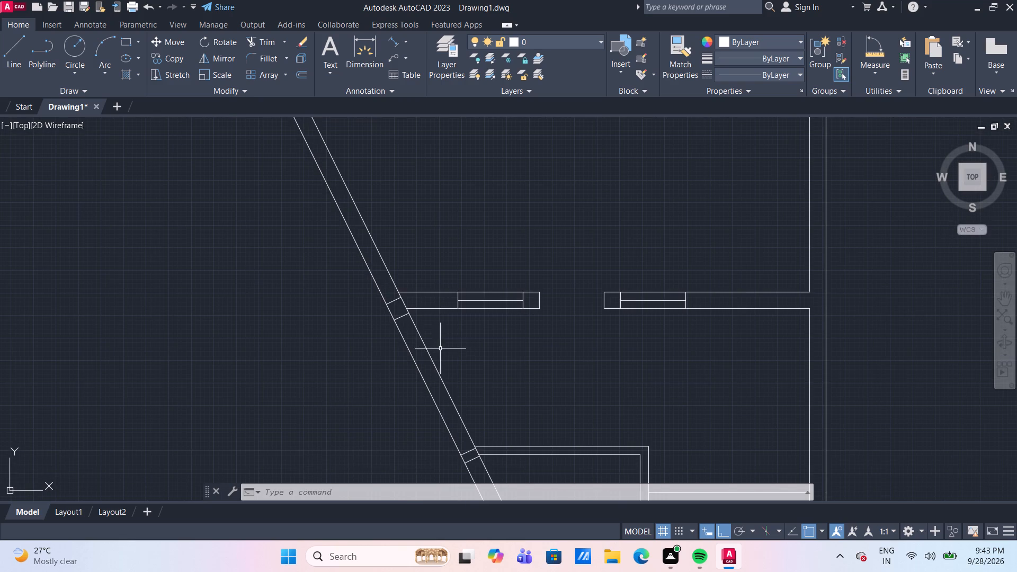
scroll(402, 320, "up", 3)
left_click(396, 326)
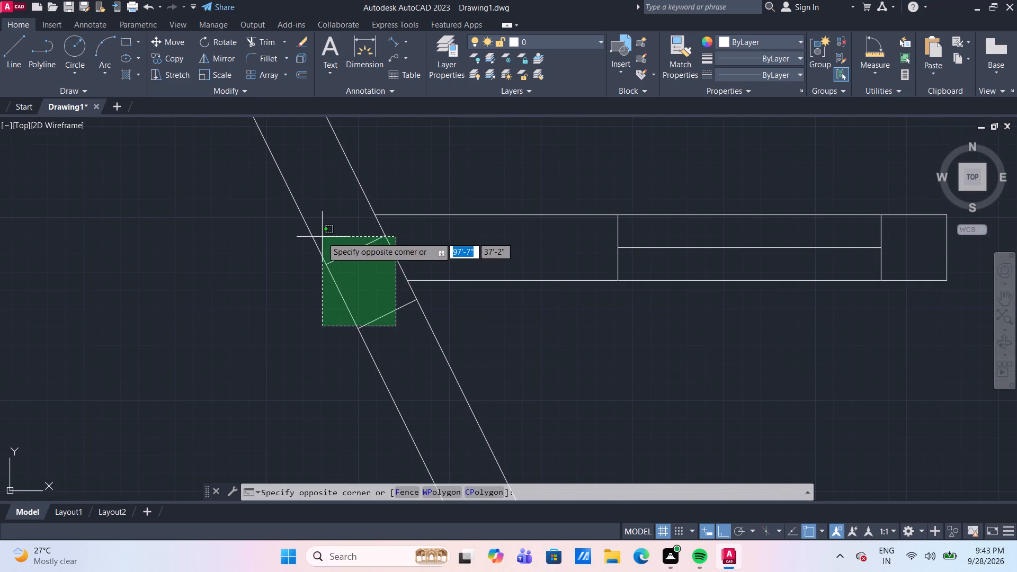
left_click(368, 275)
left_click_drag(365, 266, 361, 250)
left_click(345, 219)
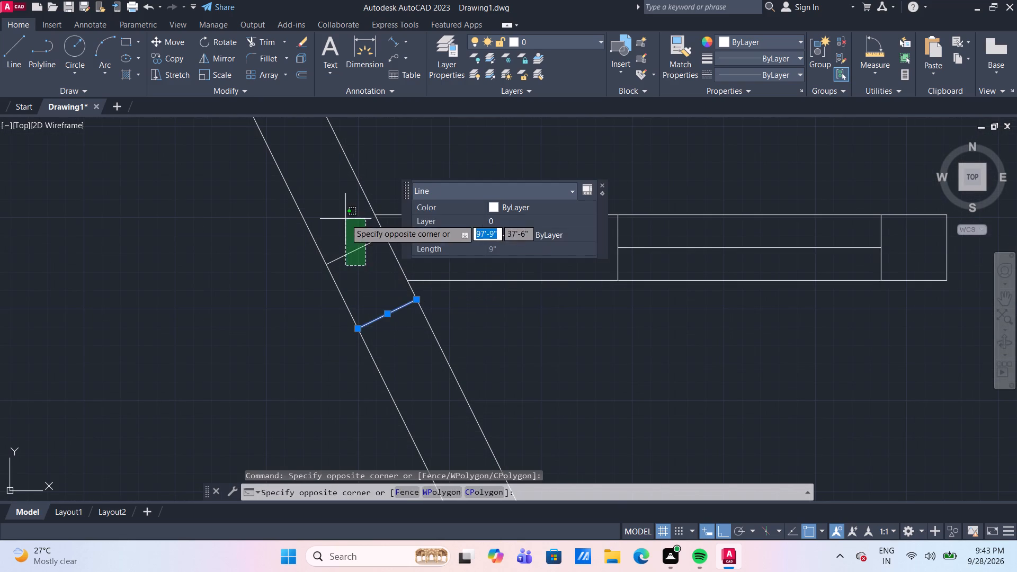
key("Delete")
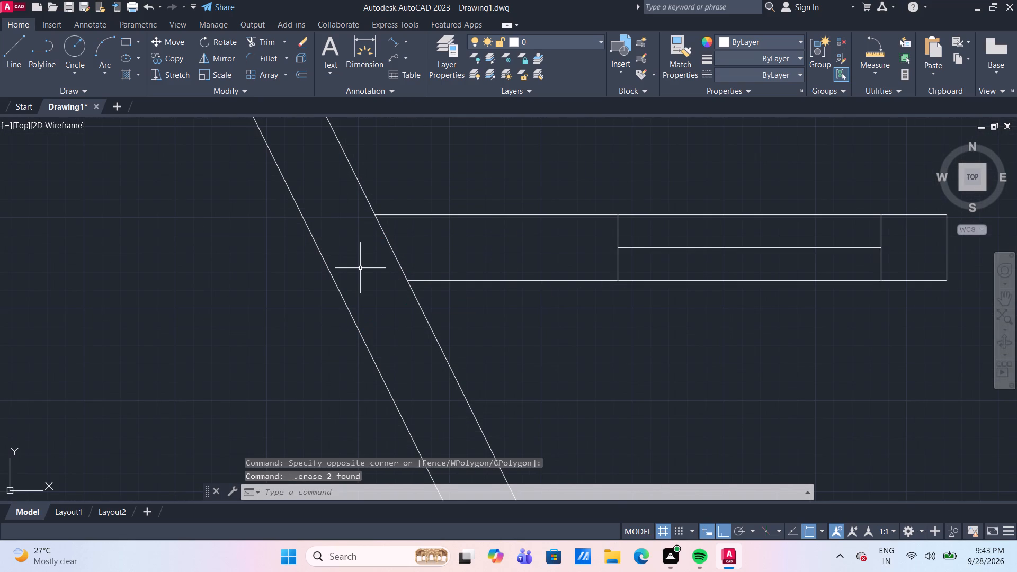
Trim the slanted wall's inner line between the lower full-width wall's two lines to open the junction.
type("TR")
key("Return")
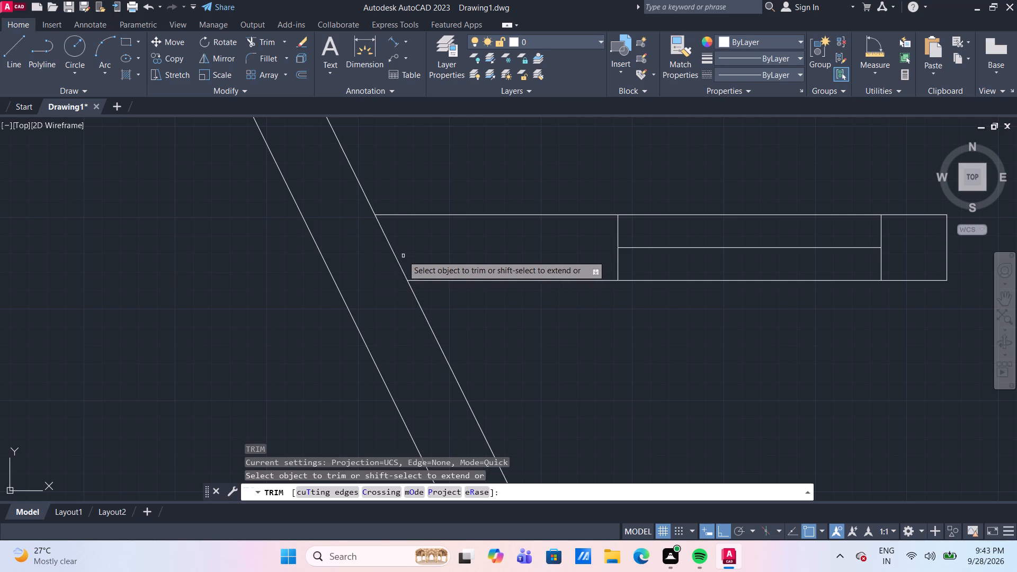
left_click(393, 251)
Remove the two cross lines and trim the slanted wall's inner line where the small bottom room's upper wall joins it.
scroll(393, 251, "down", 3)
middle_click_drag(523, 324, 520, 311)
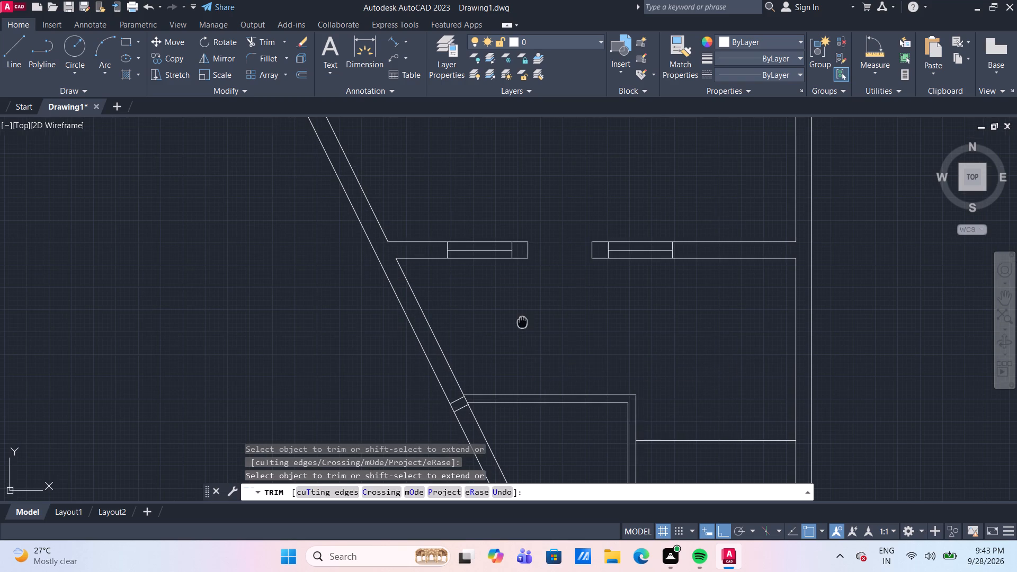
middle_click_drag(520, 311, 510, 264)
scroll(431, 345, "up", 3)
left_click_drag(474, 385, 466, 370)
left_click(440, 305)
left_click(479, 328)
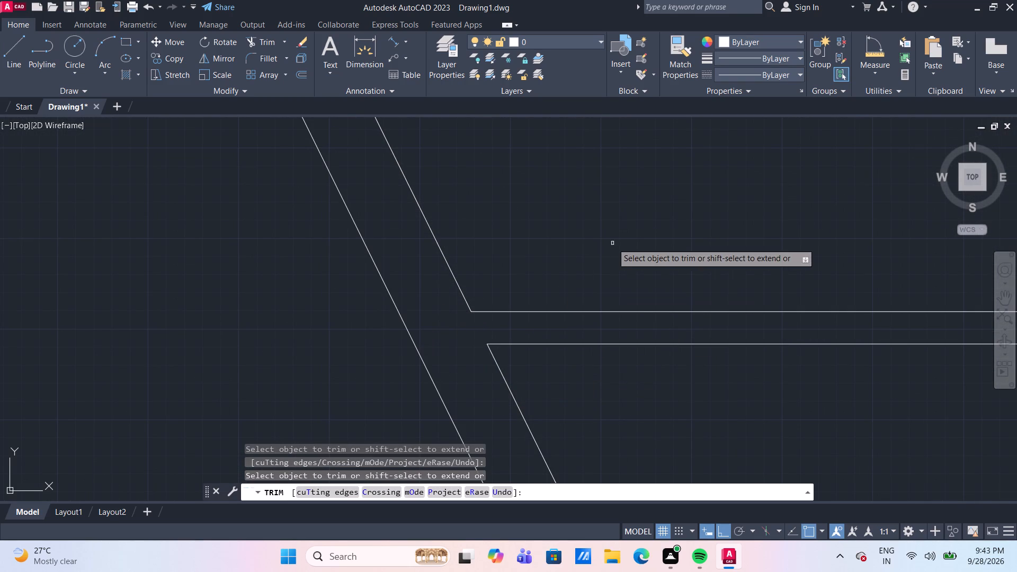
Examine the remaining slanted-wall junctions higher up the plan and the lower part of the plan, and end trimming.
scroll(612, 243, "down", 4)
middle_click_drag(673, 201, 586, 377)
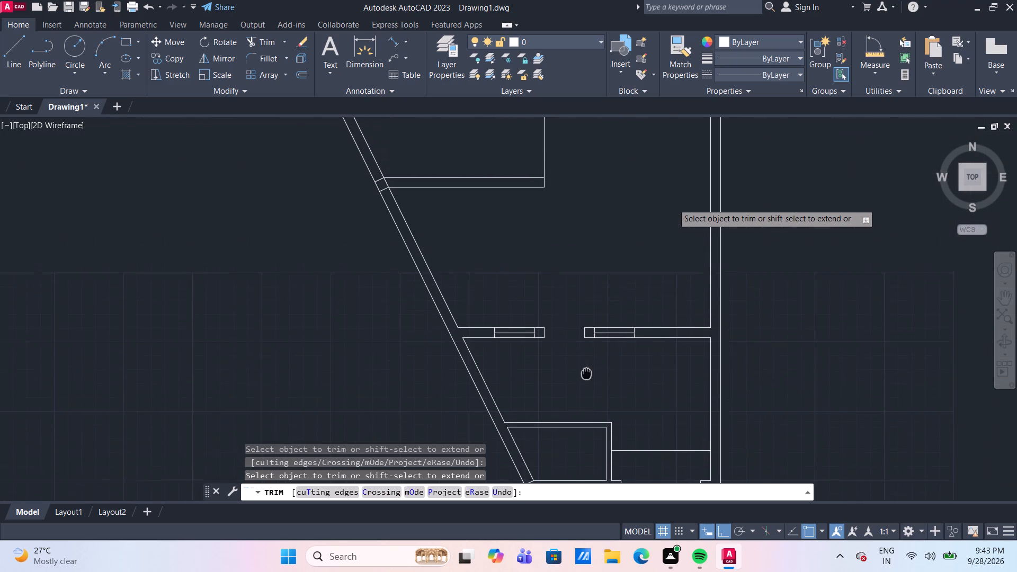
middle_click_drag(586, 377, 584, 378)
scroll(386, 175, "up", 3)
scroll(372, 219, "up", 2)
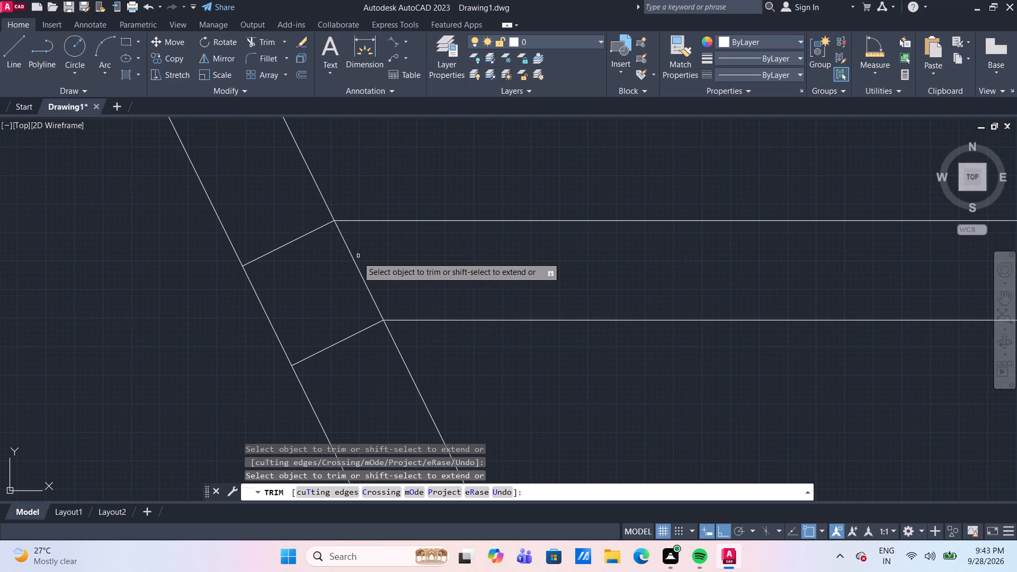
scroll(387, 273, "down", 3)
scroll(570, 369, "down", 2)
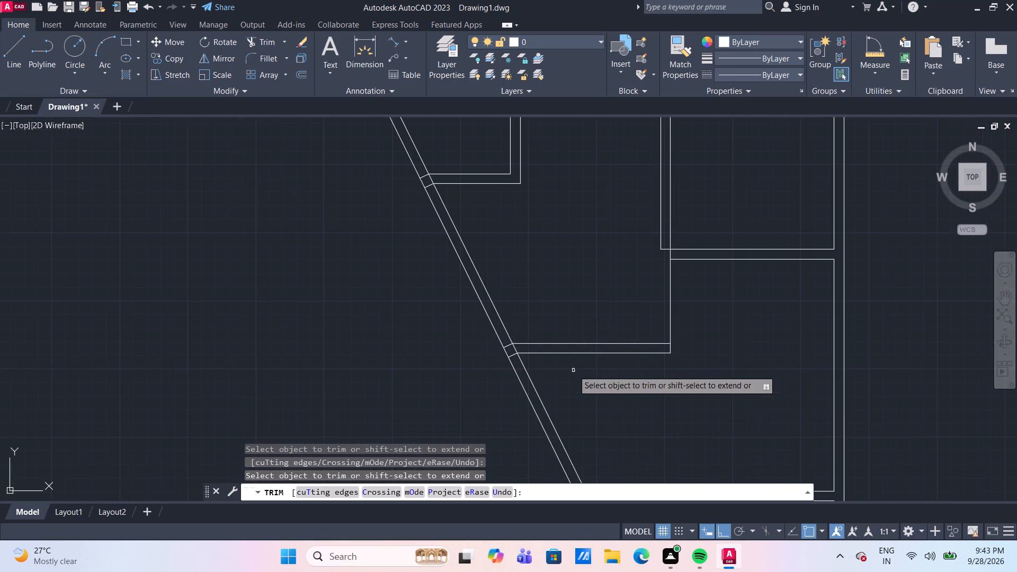
middle_click_drag(651, 393, 606, 328)
middle_click_drag(693, 368, 649, 296)
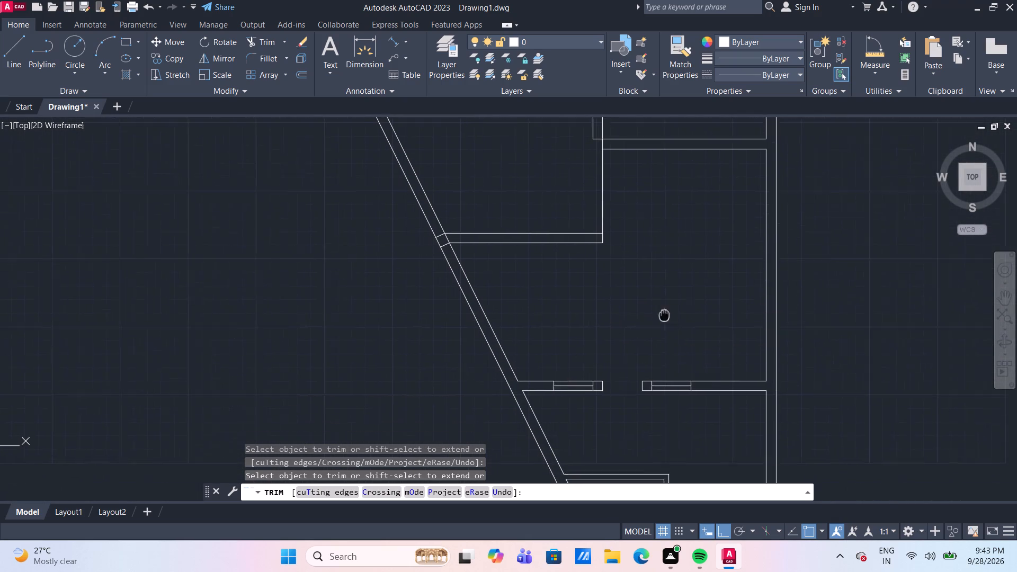
middle_click_drag(649, 296, 618, 248)
middle_click_drag(640, 370, 614, 312)
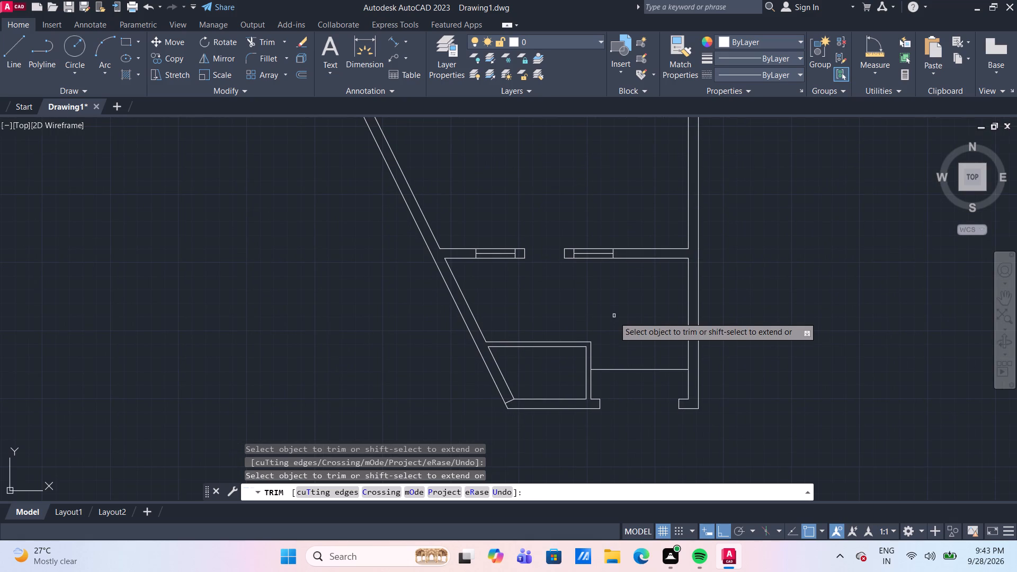
key("Escape")
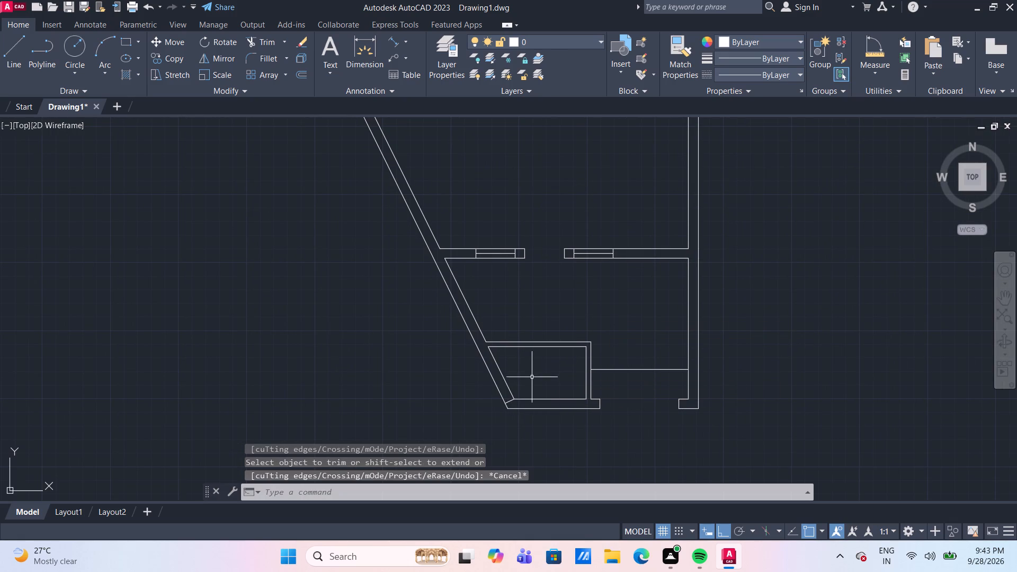
Offset the small bottom room's right inner wall line 6' toward the slanted wall, and offset that copy 4.5" further to form a partition.
middle_click_drag(531, 368, 517, 314)
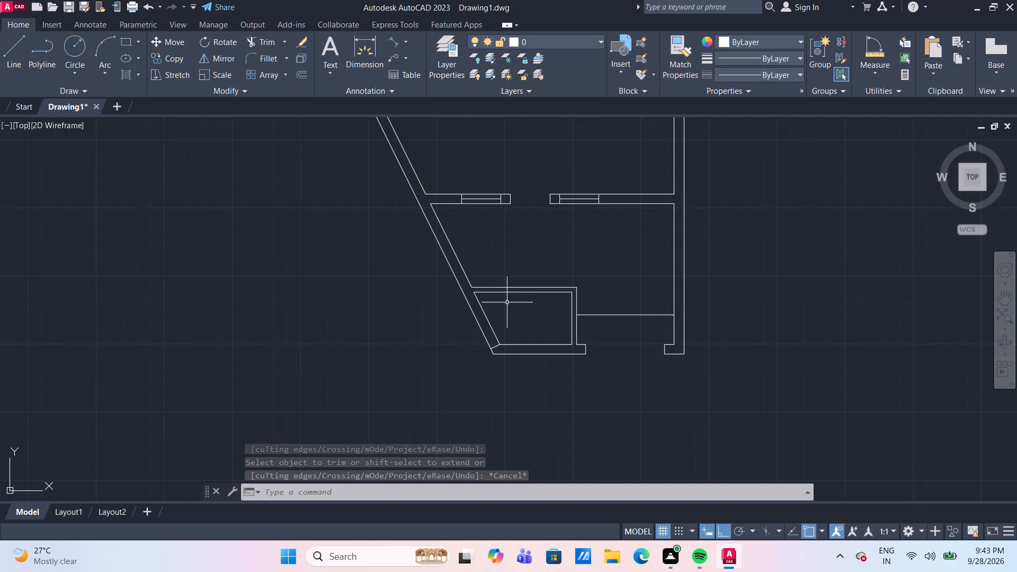
scroll(507, 302, "up", 1)
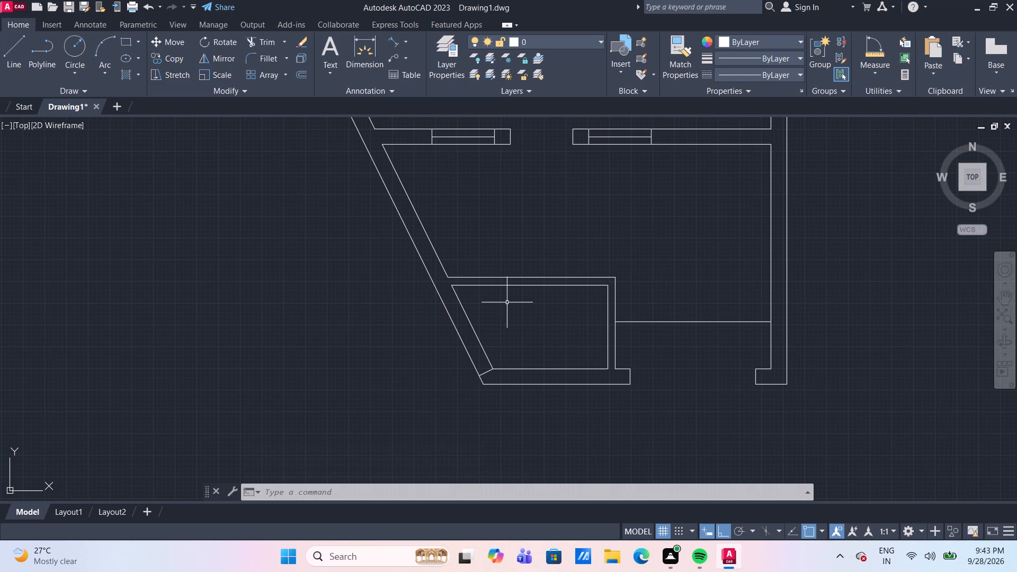
middle_click_drag(509, 305, 432, 275)
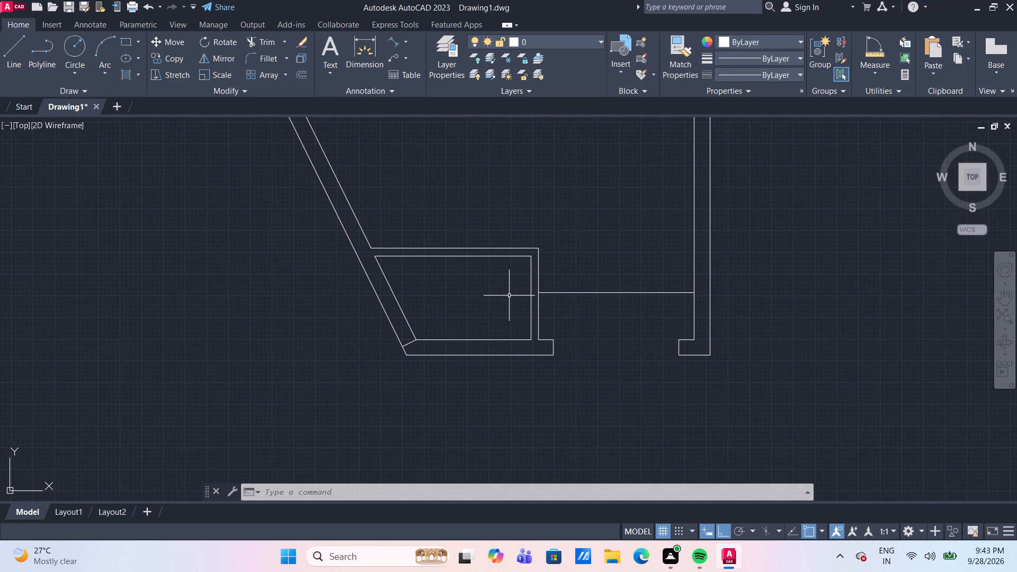
key("o")
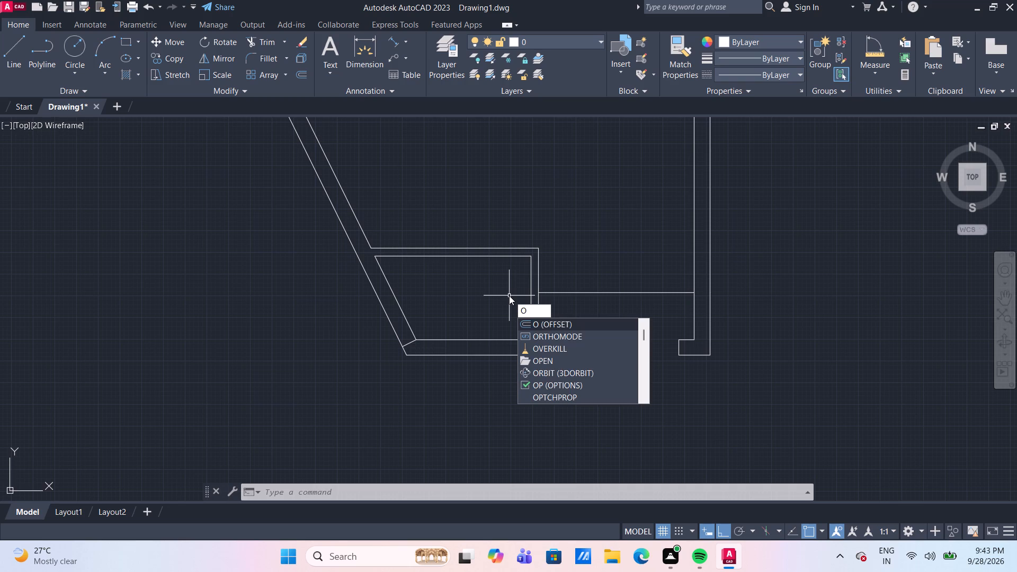
key("Return")
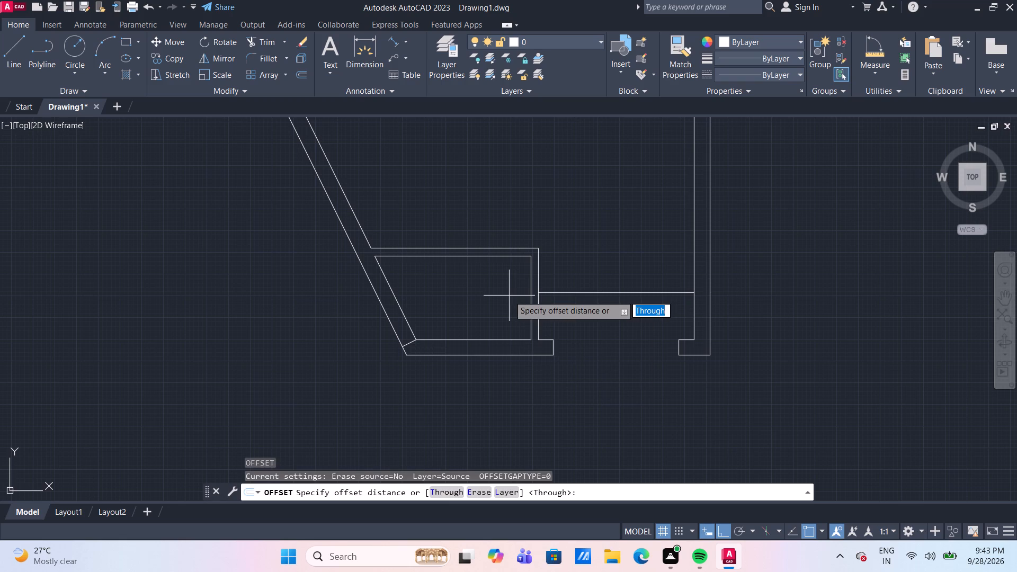
key("Return")
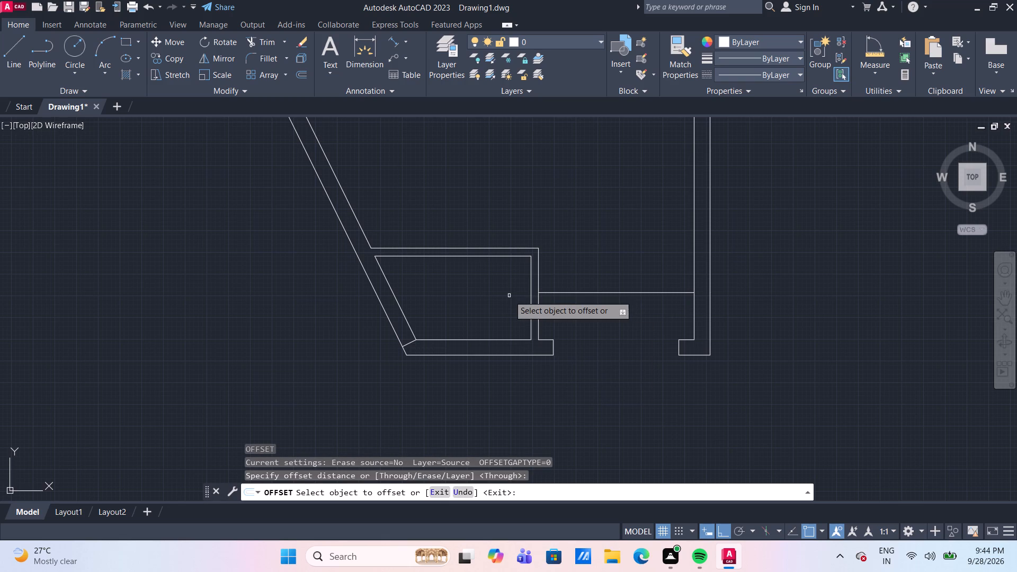
left_click_drag(531, 284, 525, 284)
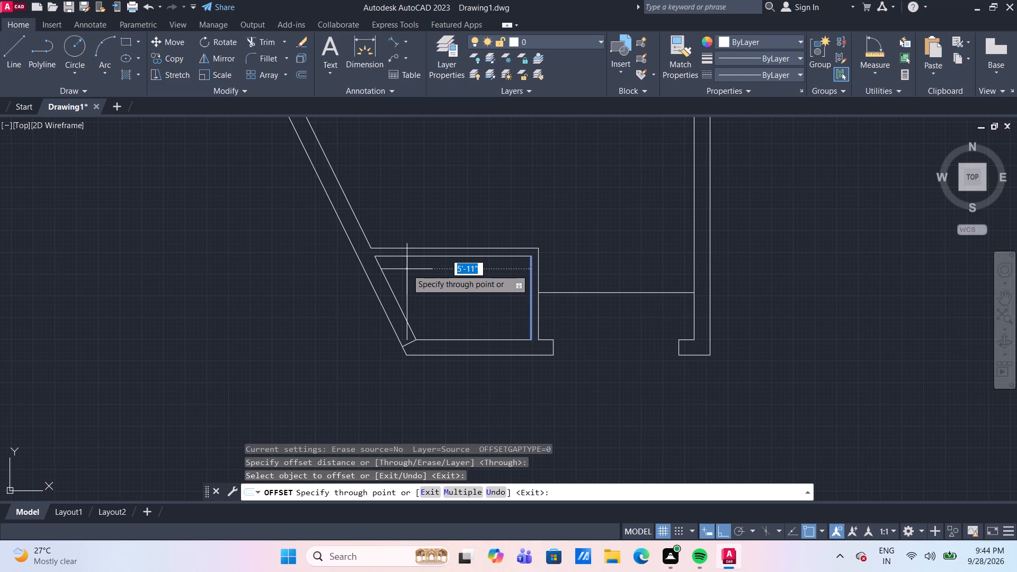
type("6'")
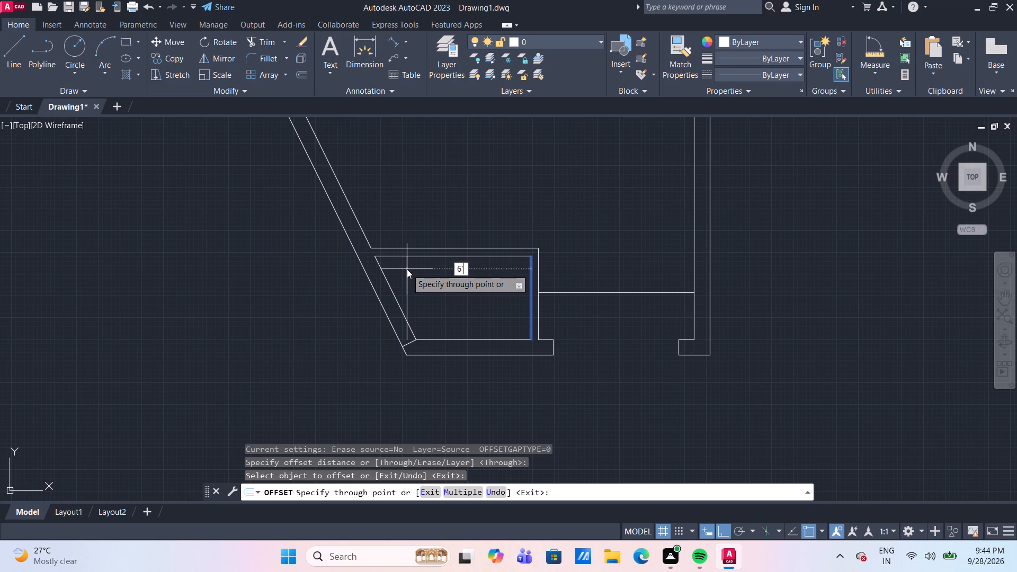
key("Return")
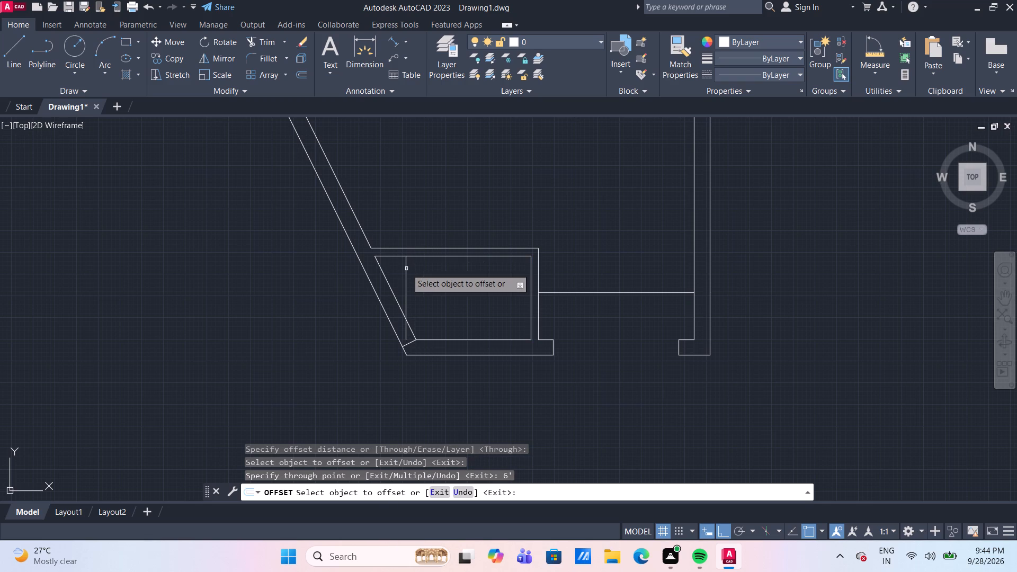
left_click(406, 269)
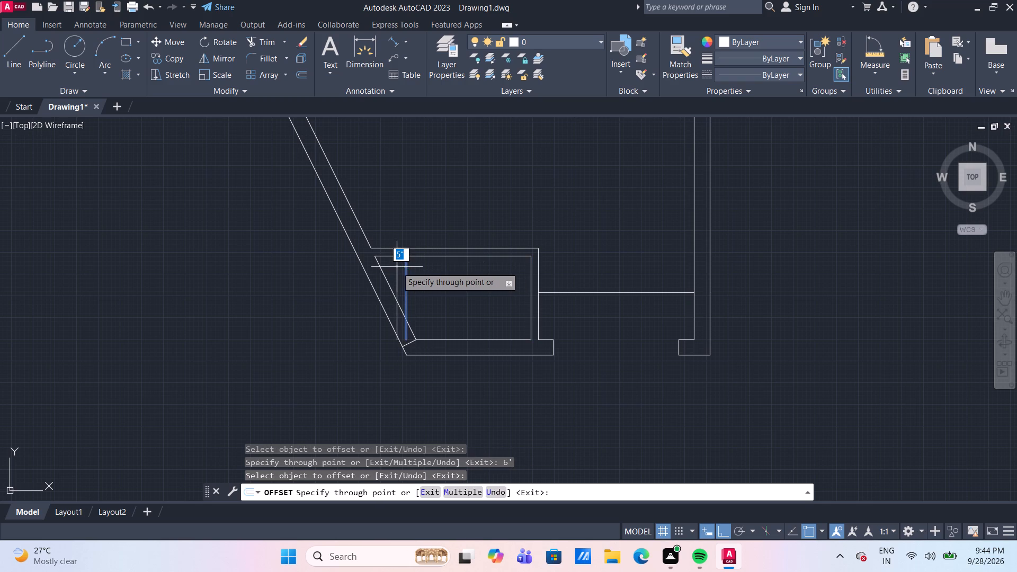
type("4.5\"")
key("Return")
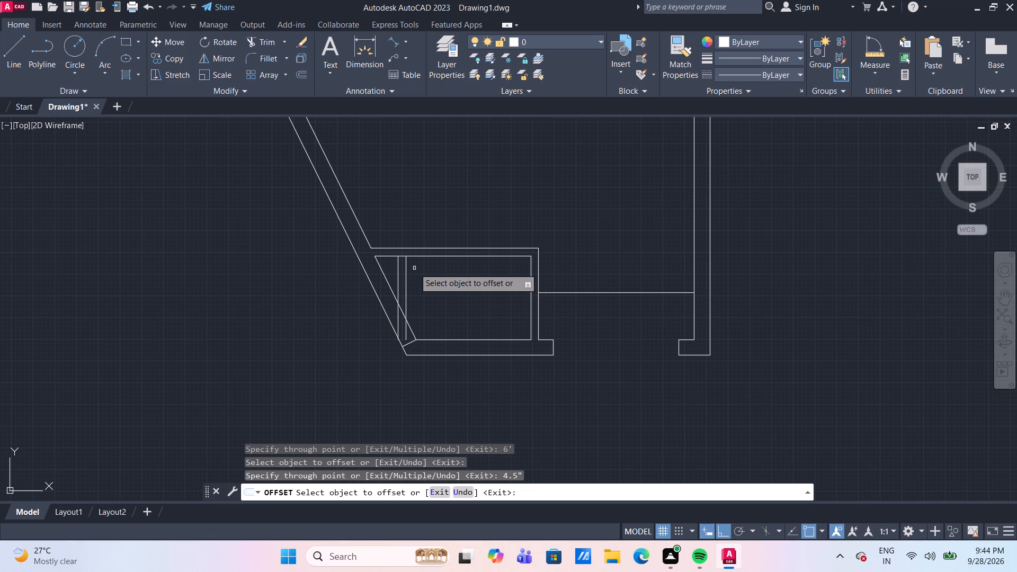
scroll(414, 268, "up", 1)
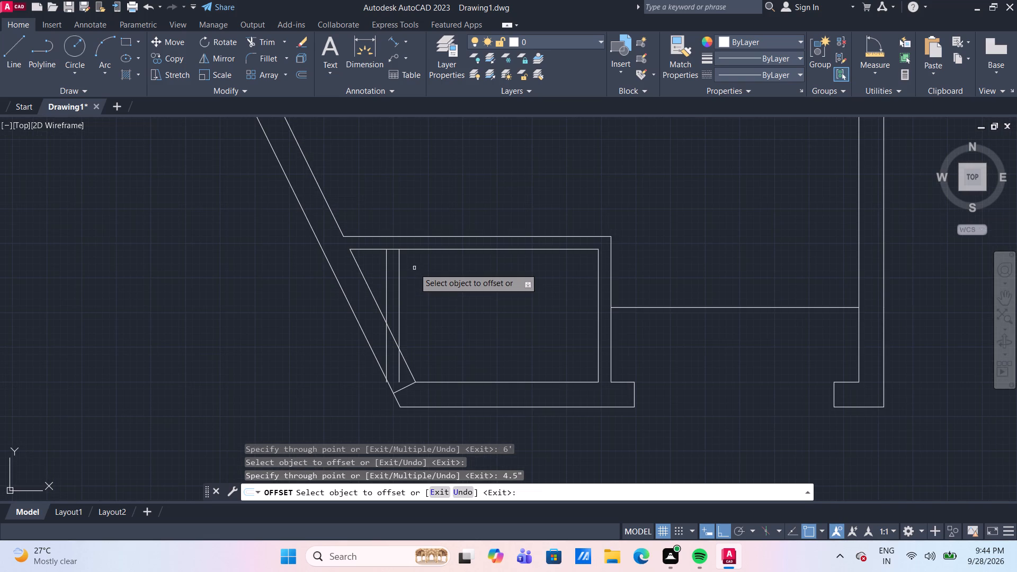
key("Escape")
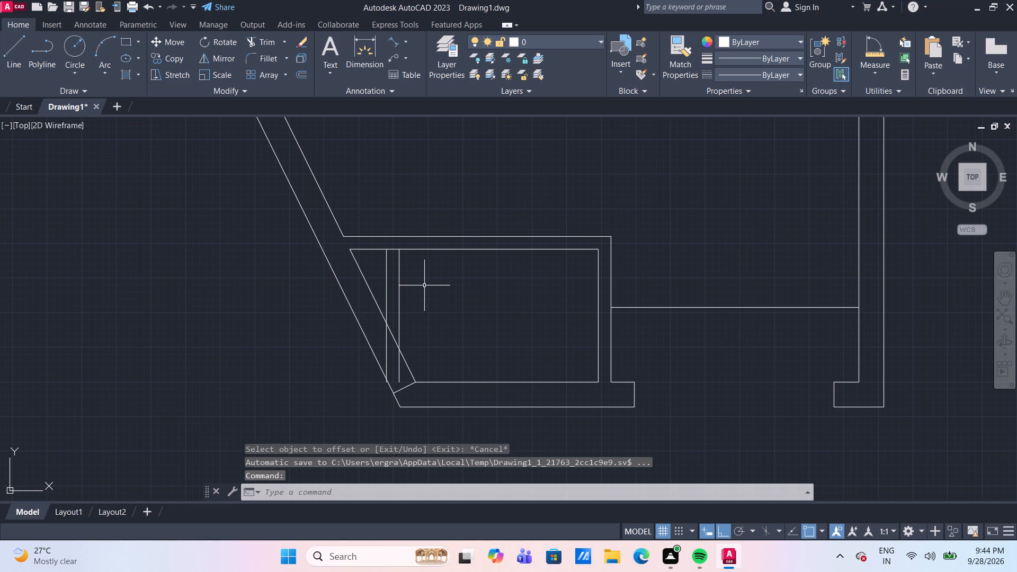
Trim the partition lines past the slanted wall's inner line and open the partition's junctions with the room's upper wall and slanted wall.
type("TR")
key("Return")
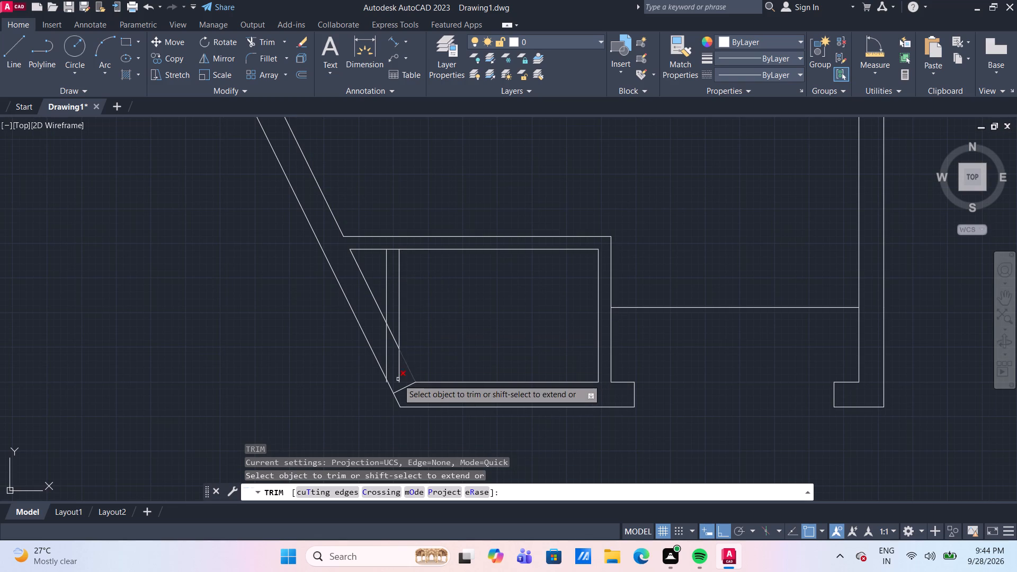
left_click(398, 370)
scroll(399, 368, "up", 1)
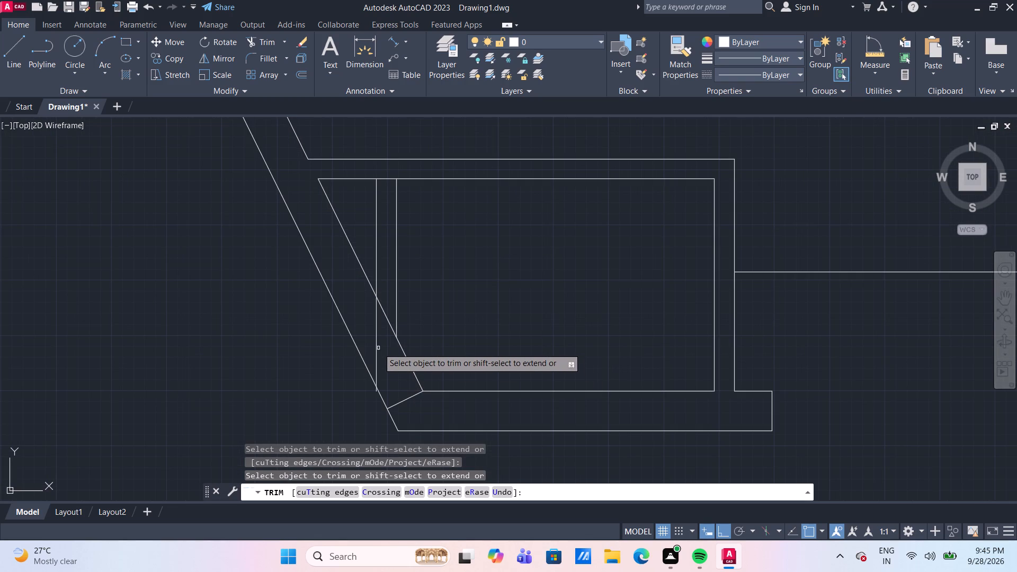
left_click(377, 348)
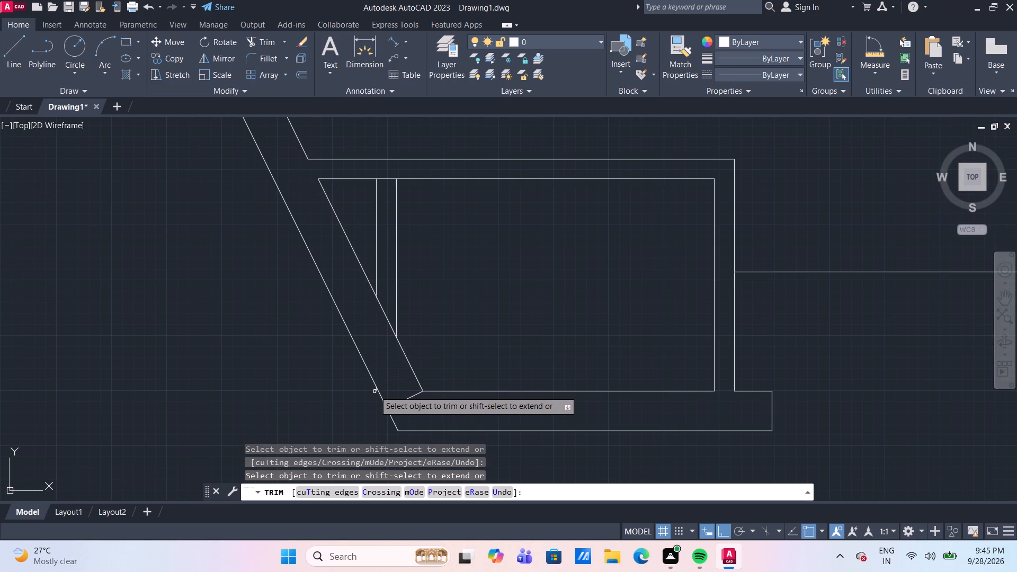
left_click(374, 391)
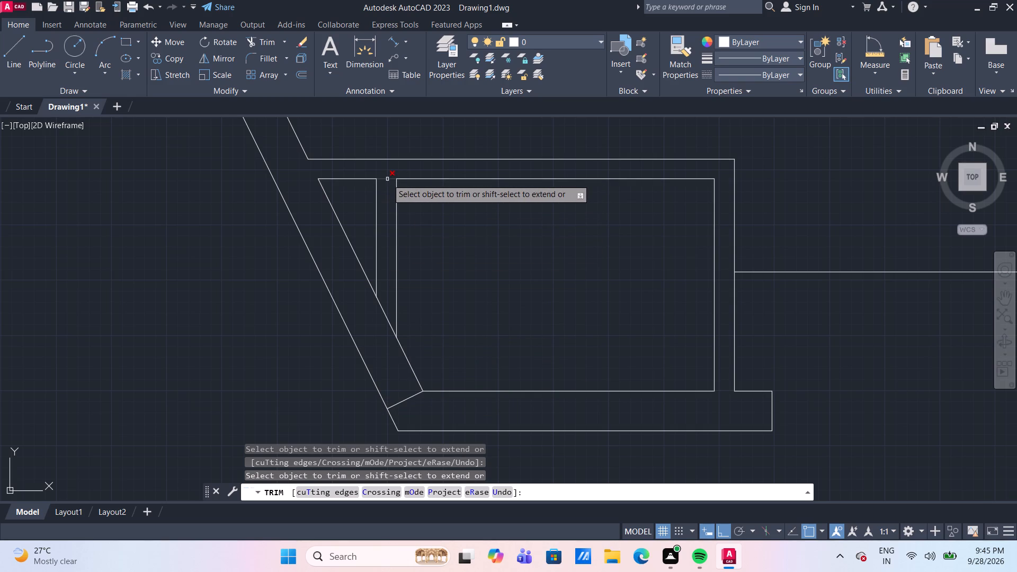
left_click(387, 179)
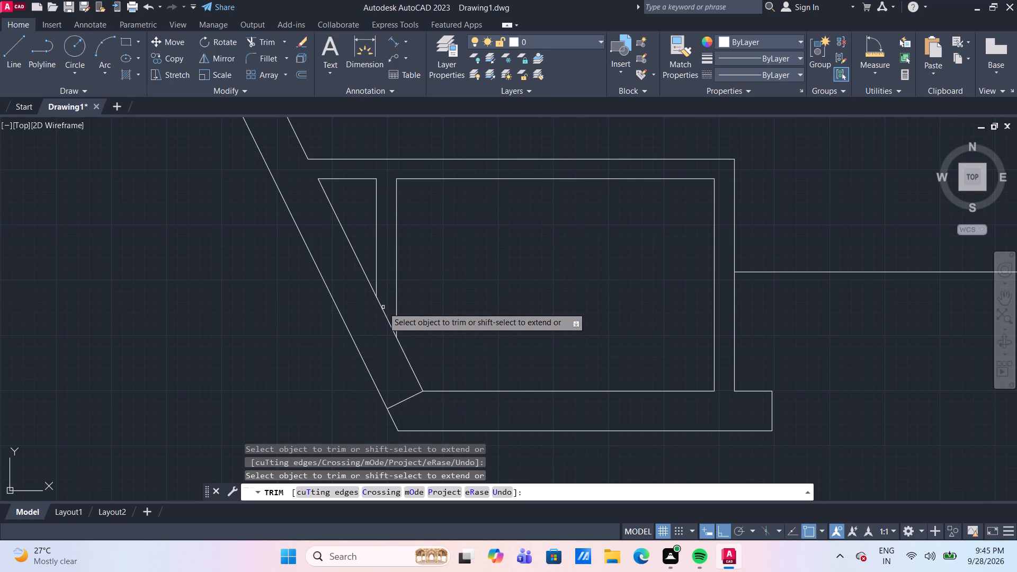
left_click(383, 307)
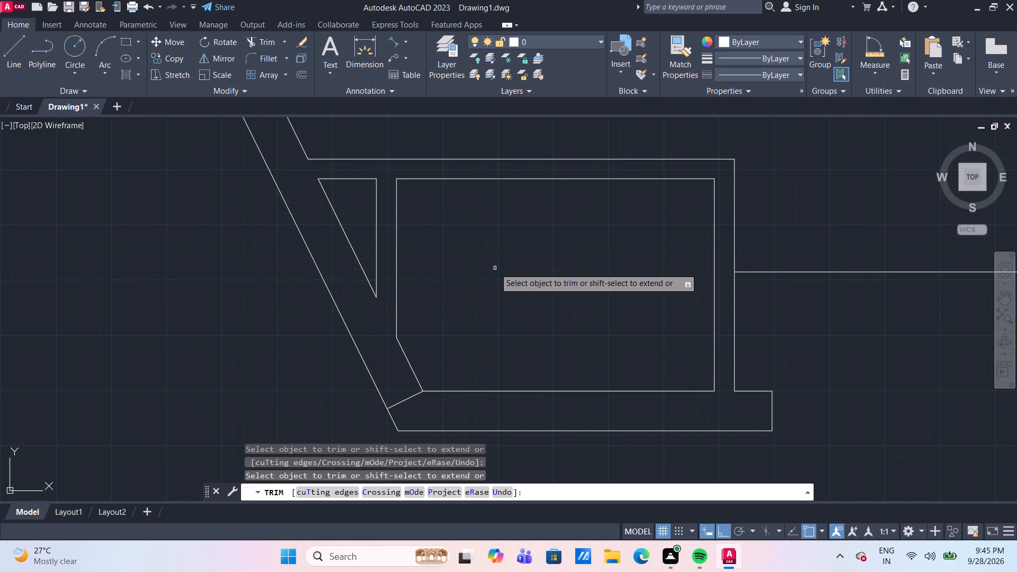
scroll(495, 268, "down", 1)
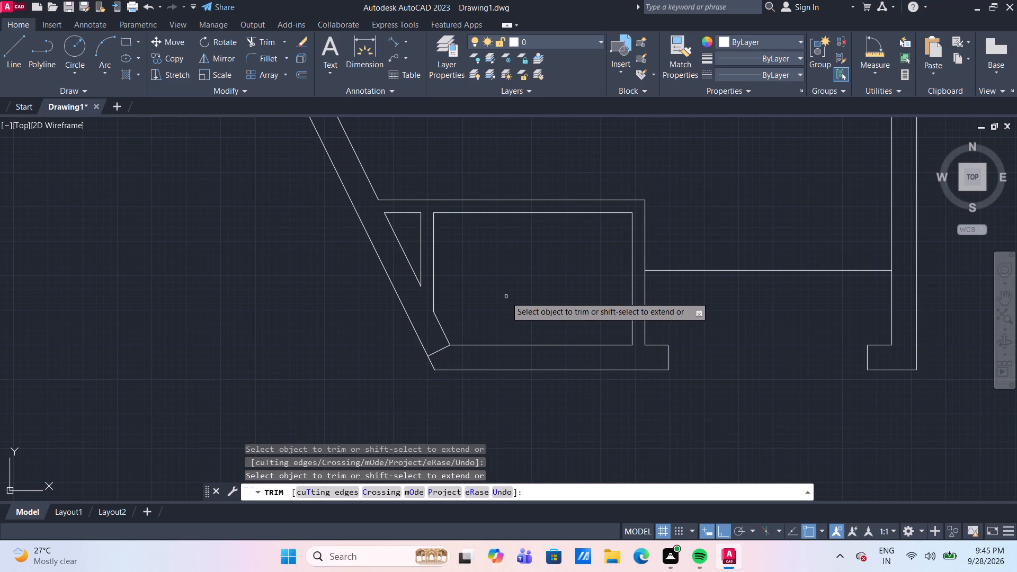
key("Escape")
Measure the inside dimensions of the small bottom room beside the new partition.
left_click(882, 48)
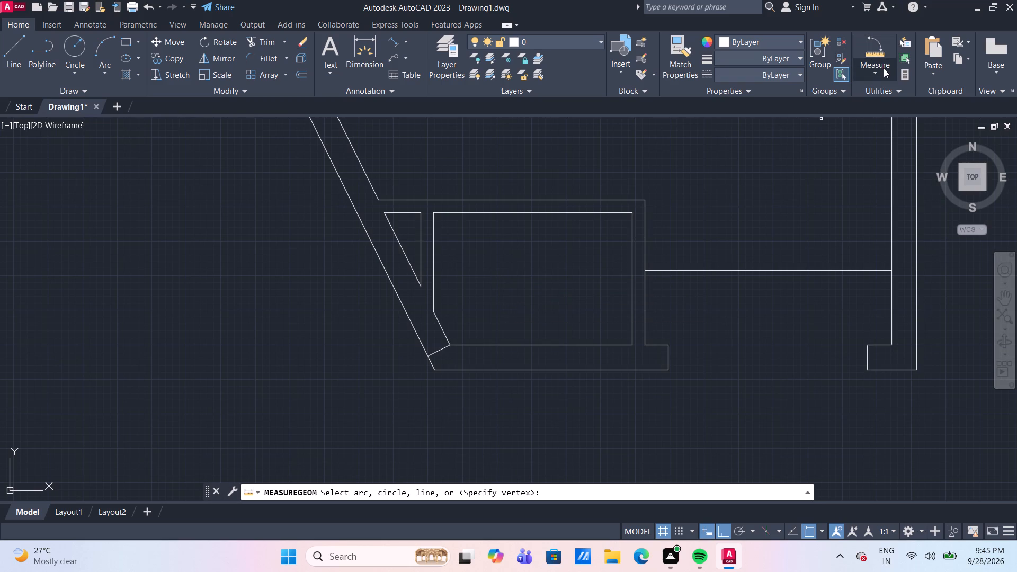
left_click(884, 69)
left_click(880, 100)
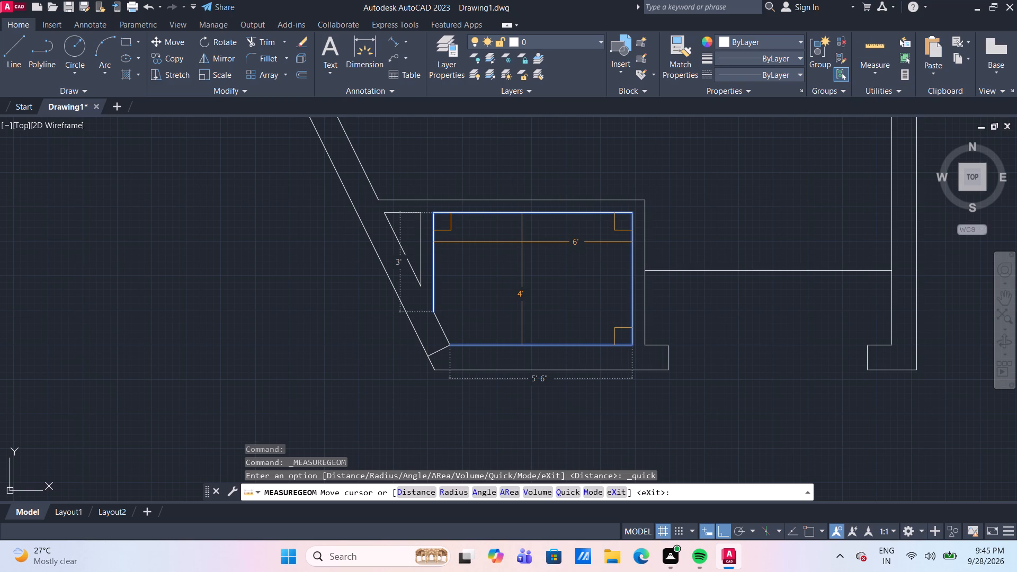
key("Escape")
Draw a short line across the small room's upper wall, in line with the partition's room-side face.
middle_click_drag(507, 271, 428, 265)
scroll(507, 271, "down", 1)
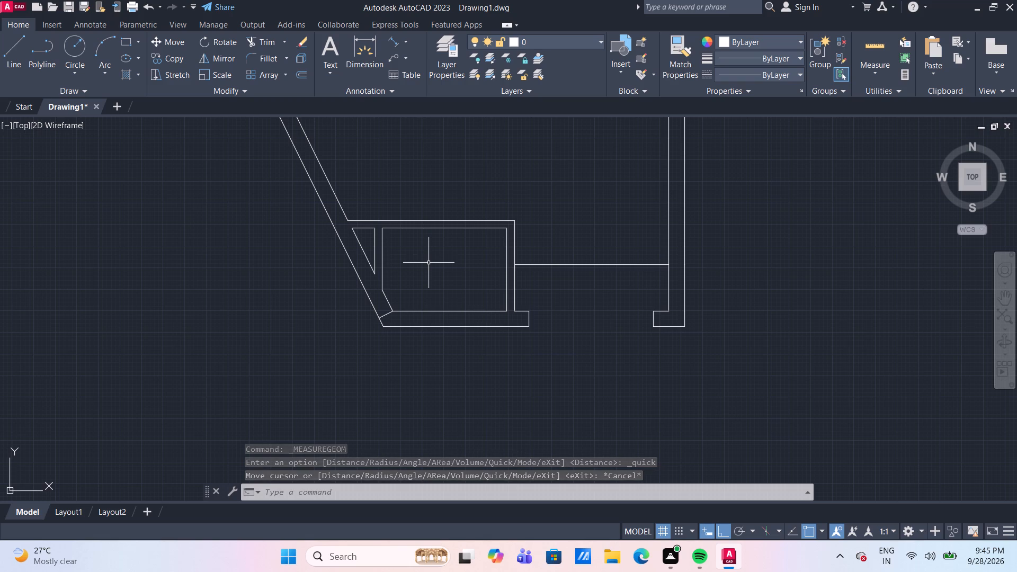
scroll(429, 263, "up", 2)
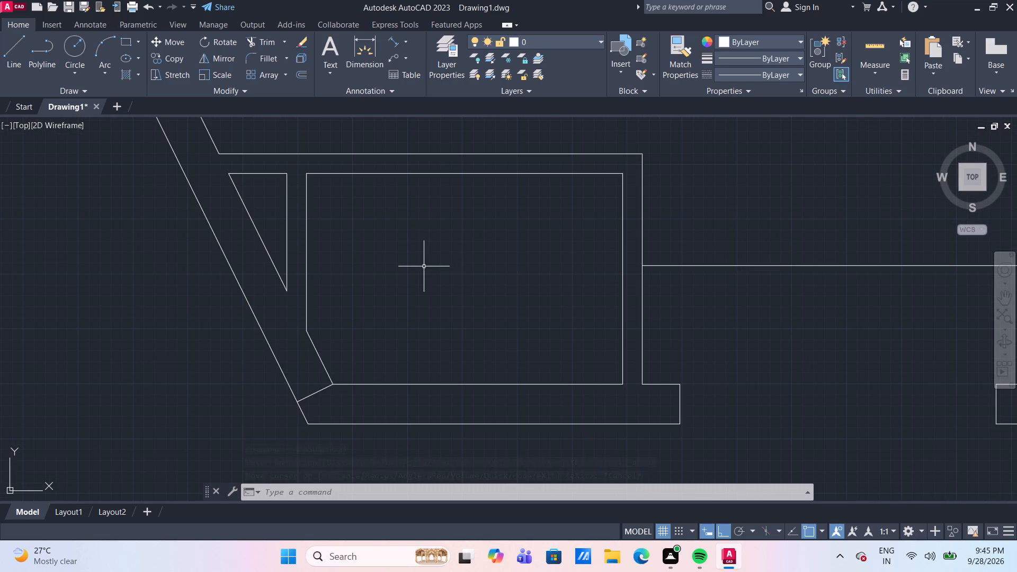
middle_click_drag(421, 267, 420, 268)
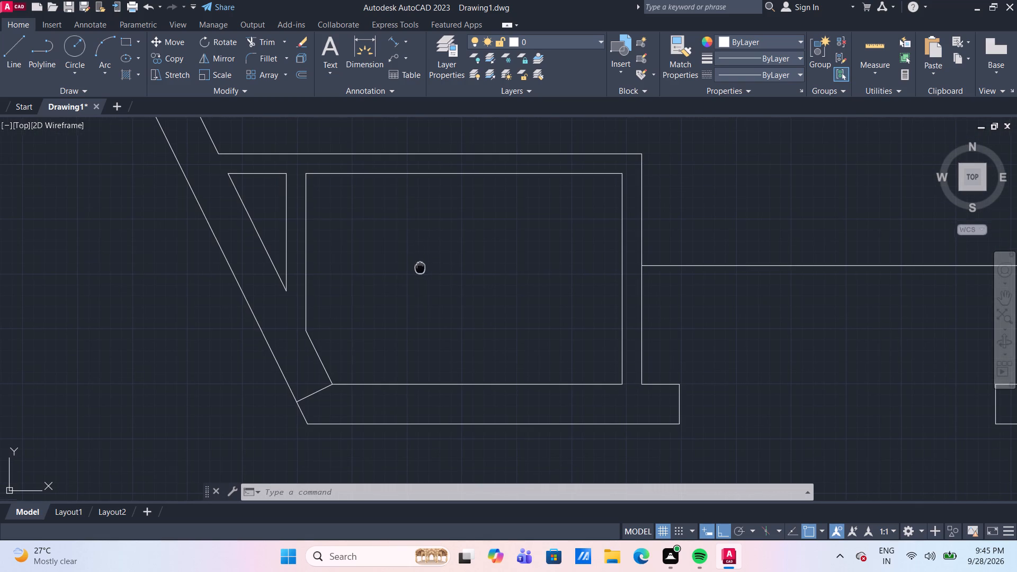
middle_click_drag(420, 268, 408, 283)
key("o")
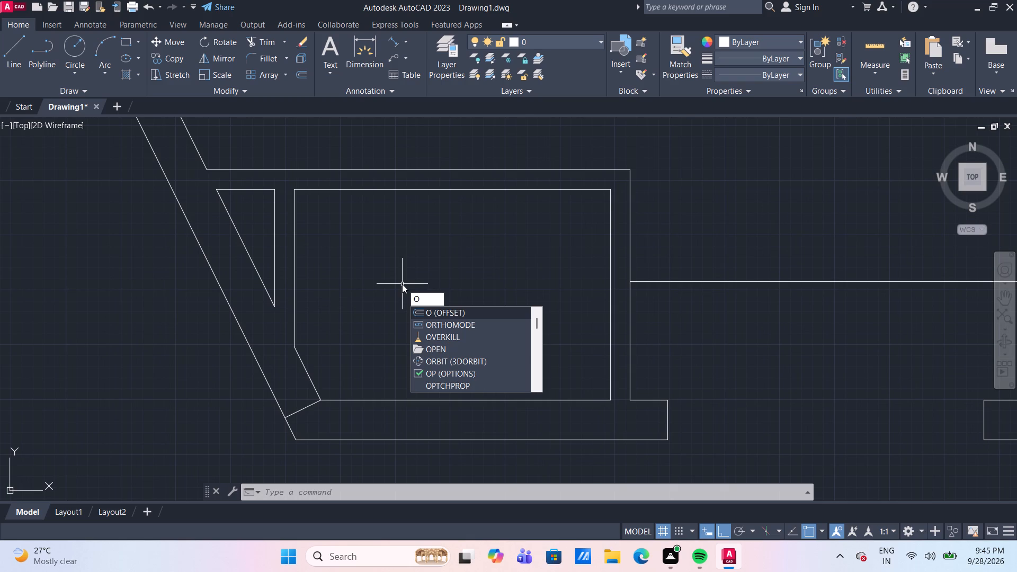
key("Escape")
middle_click_drag(366, 225, 350, 255)
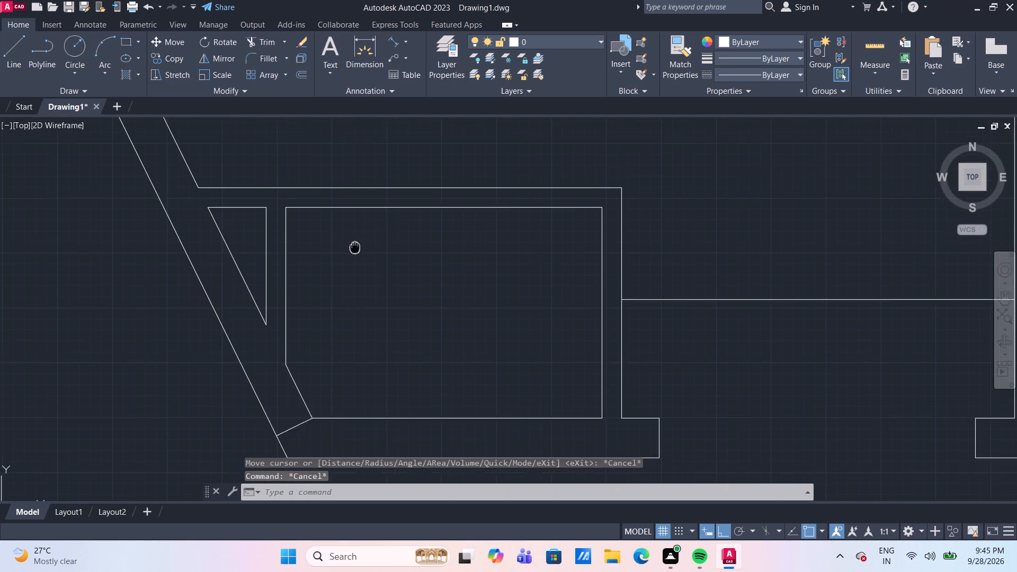
middle_click_drag(350, 255, 343, 269)
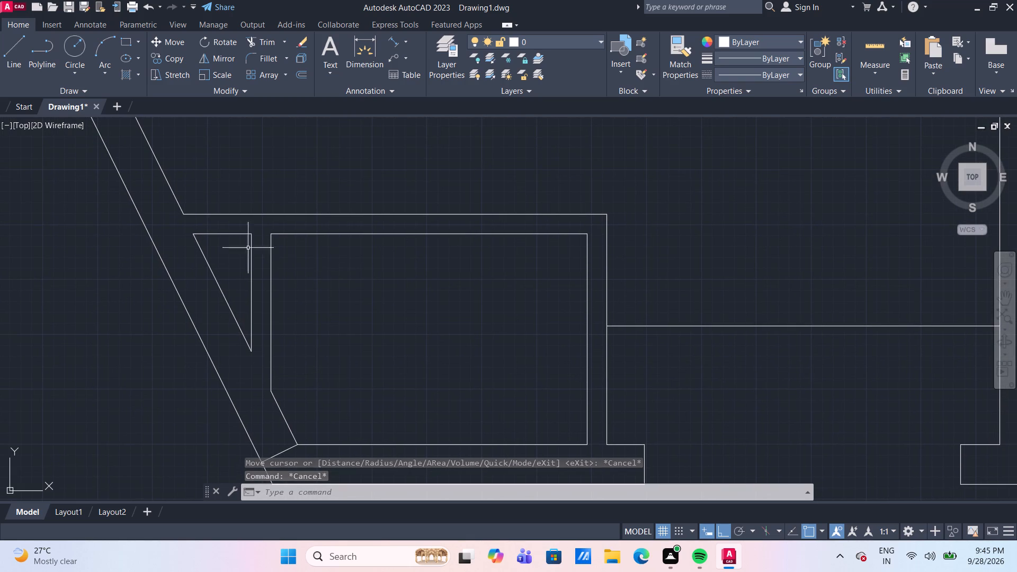
left_click_drag(6, 55, 24, 68)
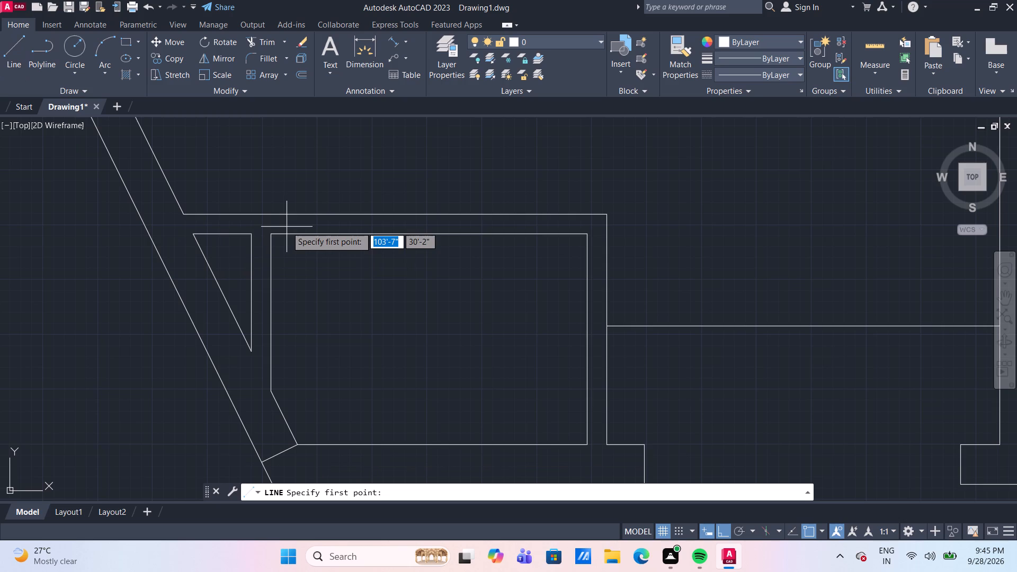
left_click(272, 236)
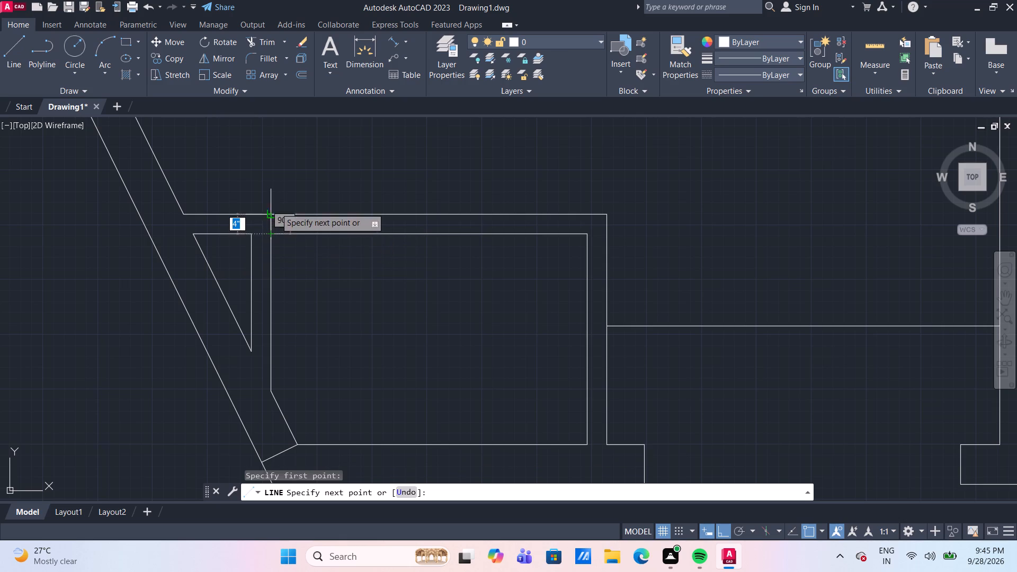
left_click(272, 212)
key("Return")
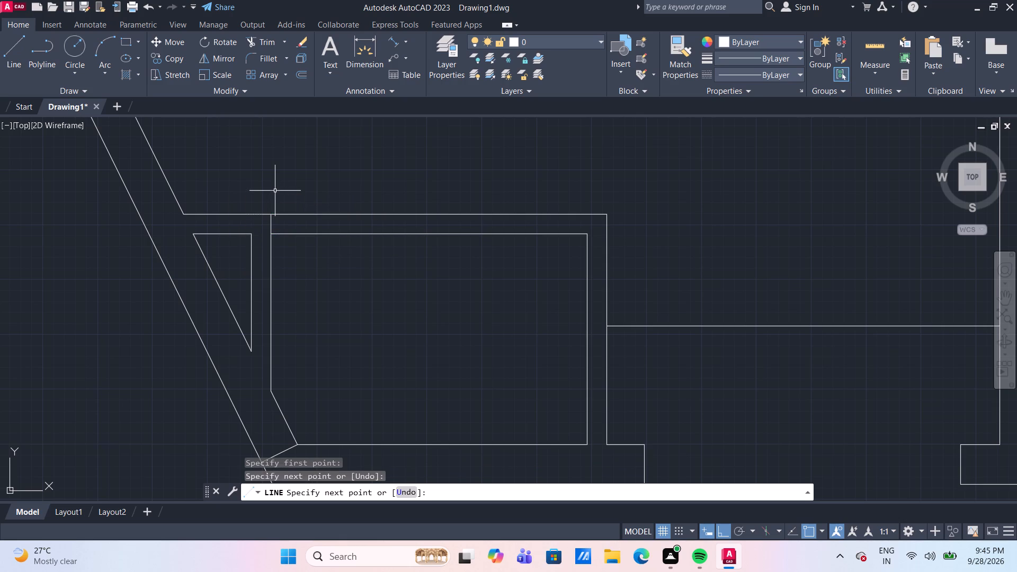
Offset the short cross line 2'6" along the small room's upper wall to mark the door opening's other side.
key("o")
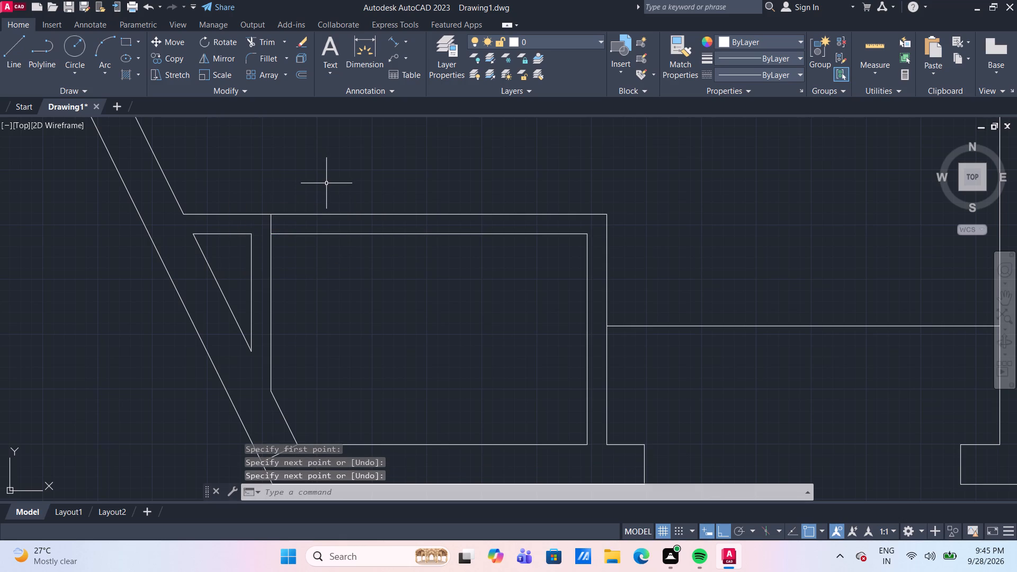
key("Return")
key("Return")
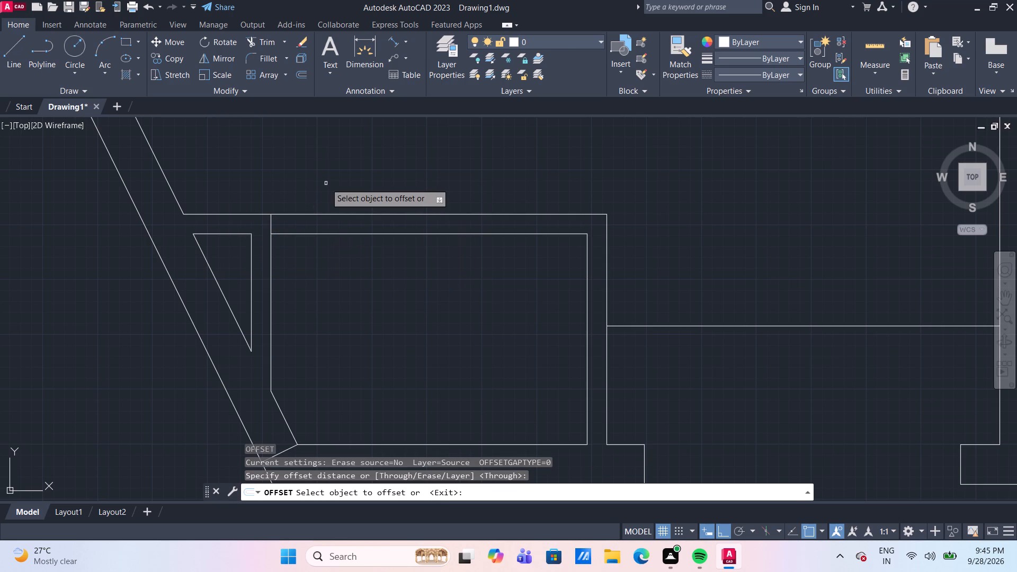
left_click(272, 224)
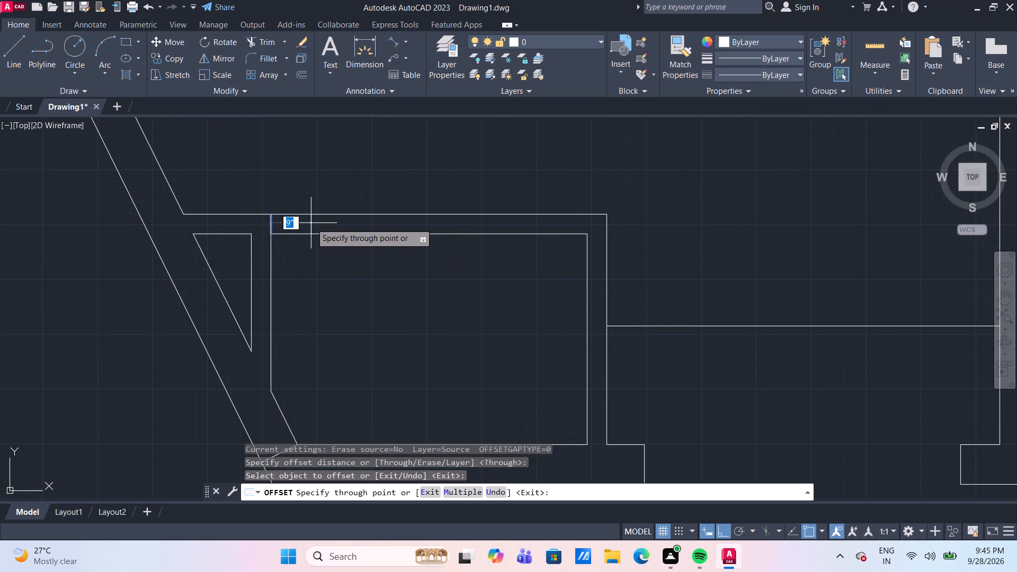
type("2'6\"")
key("Return")
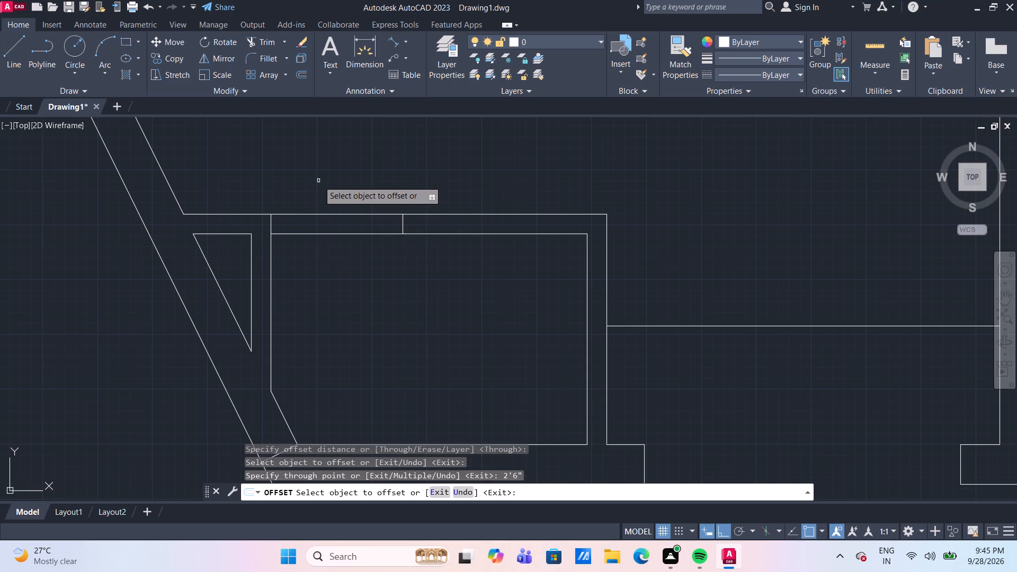
Trim the small bottom room's upper wall lines between the partition and the 2'6" cross line to open the doorway.
key("Escape")
type("TR")
key("Return")
left_click(318, 181)
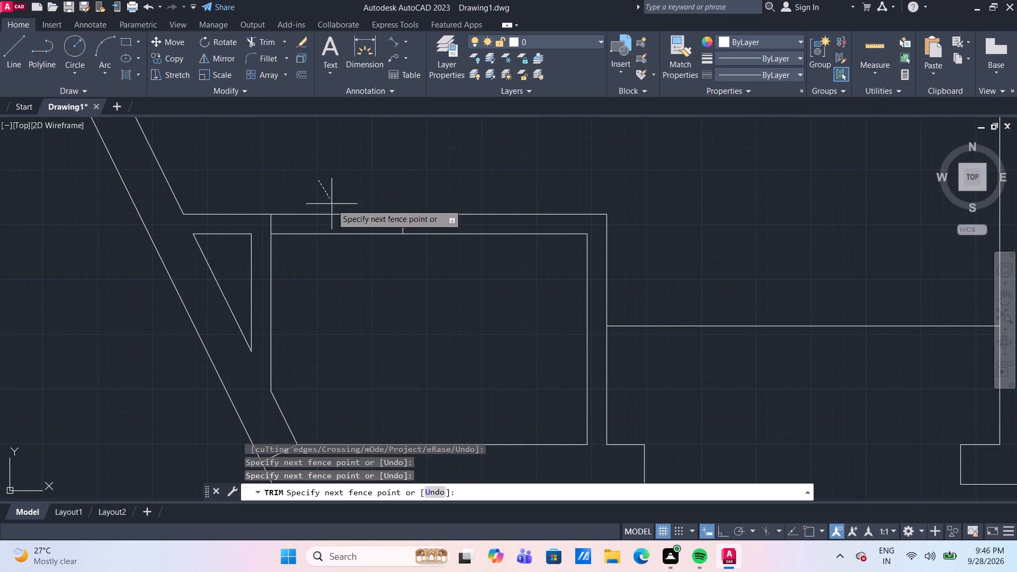
left_click(342, 253)
Trim away the short diagonal line across the slanted wall at the small room's bottom corner.
scroll(342, 253, "down", 3)
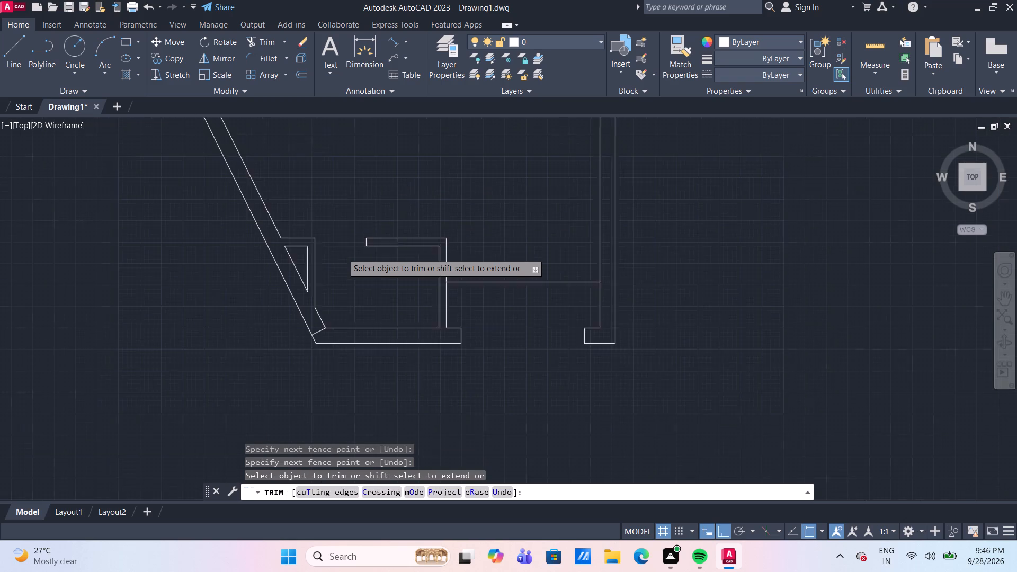
middle_click_drag(401, 187, 411, 230)
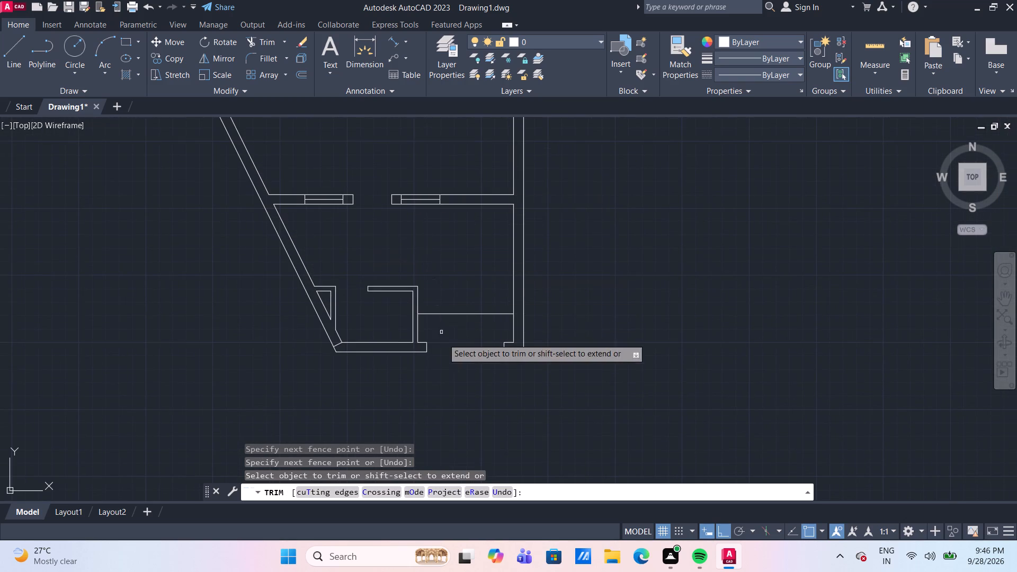
middle_click_drag(448, 358, 443, 336)
scroll(347, 328, "up", 3)
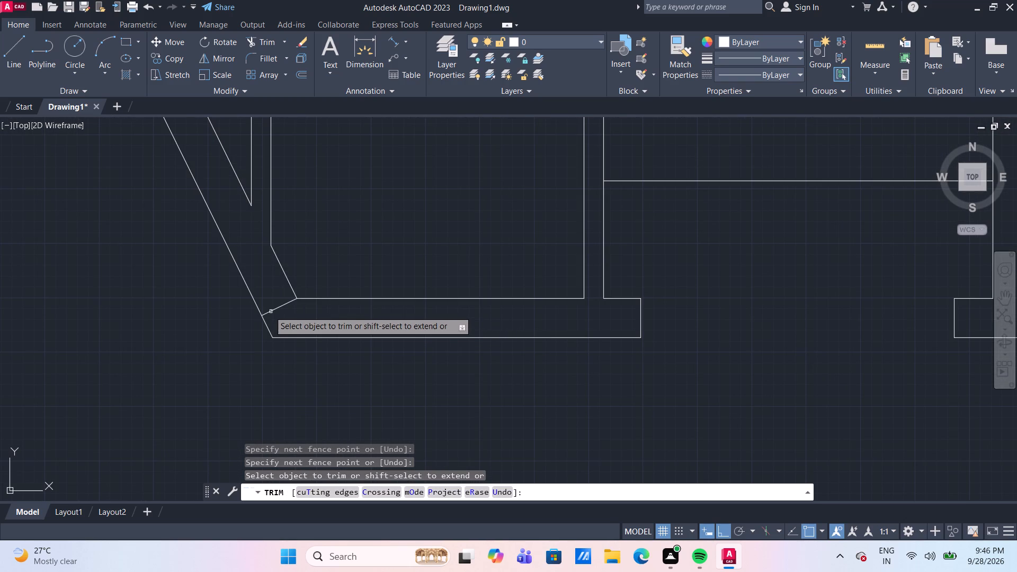
left_click(273, 312)
scroll(286, 318, "down", 2)
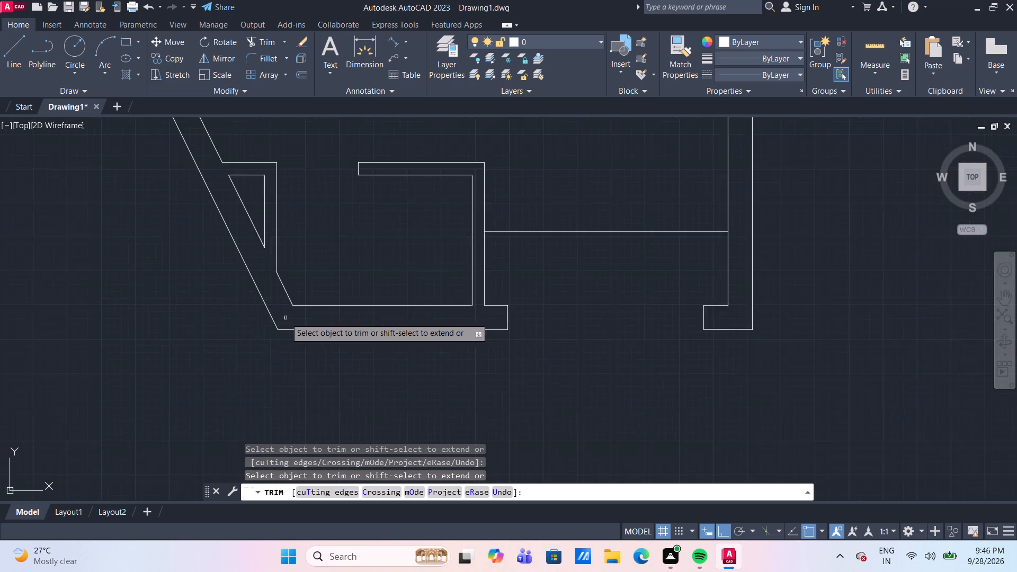
scroll(286, 318, "down", 1)
middle_click_drag(273, 219, 314, 256)
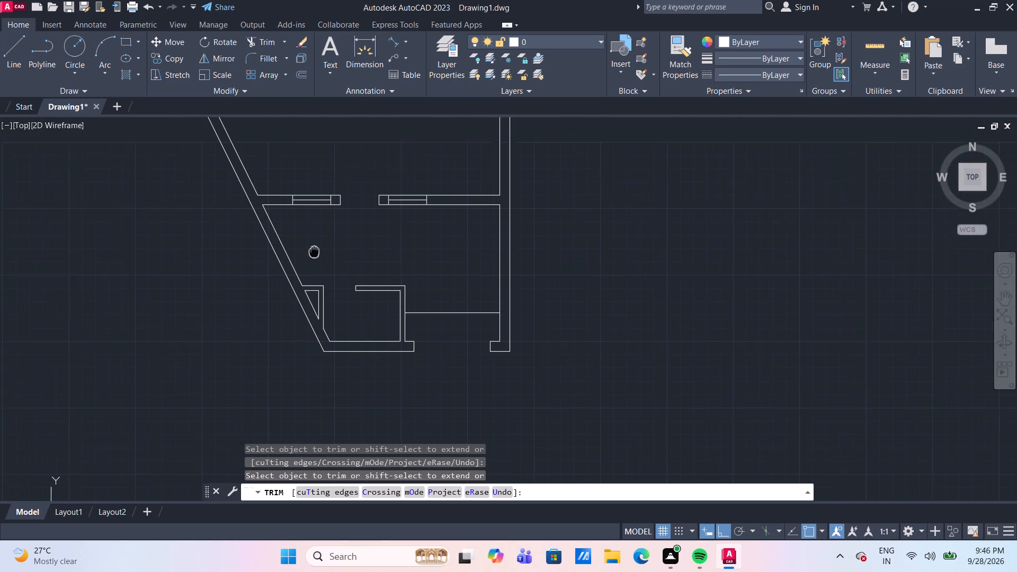
middle_click_drag(314, 256, 314, 288)
scroll(470, 289, "up", 1)
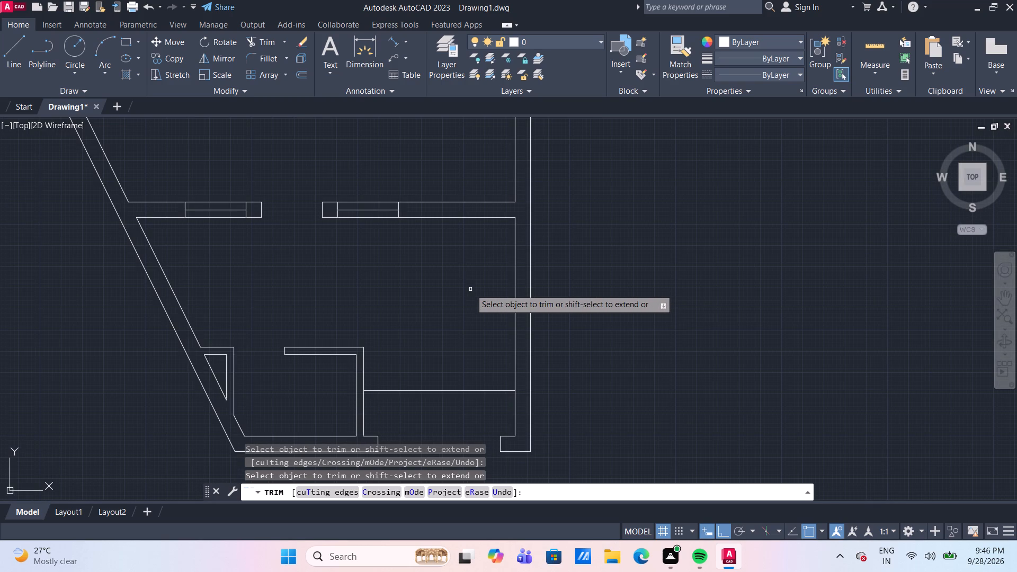
key("Escape")
Erase the separate group of tall vertical construction lines standing beside the floor plan.
middle_click_drag(436, 309, 423, 254)
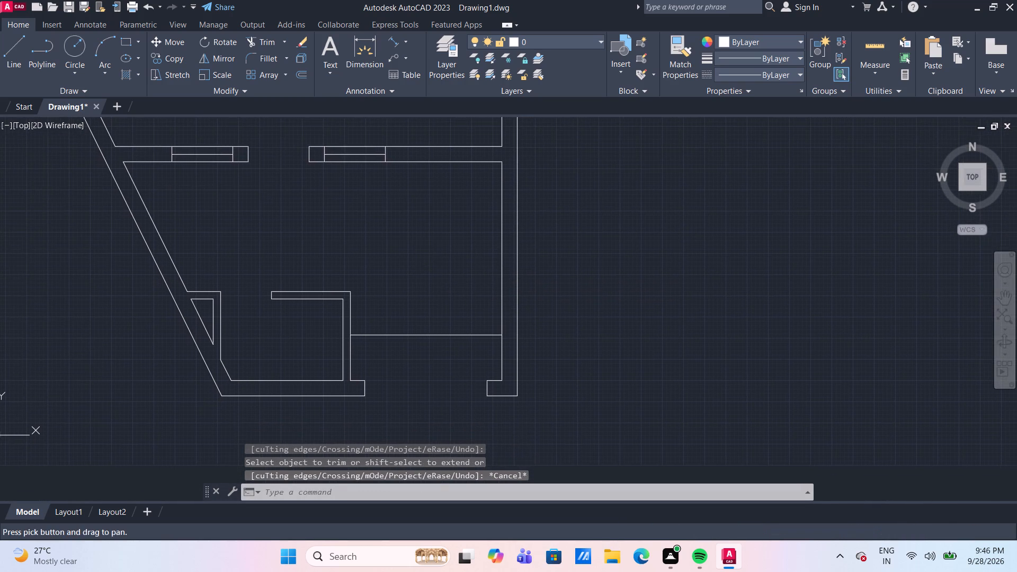
scroll(423, 254, "down", 1)
middle_click_drag(411, 158, 442, 268)
scroll(442, 268, "down", 2)
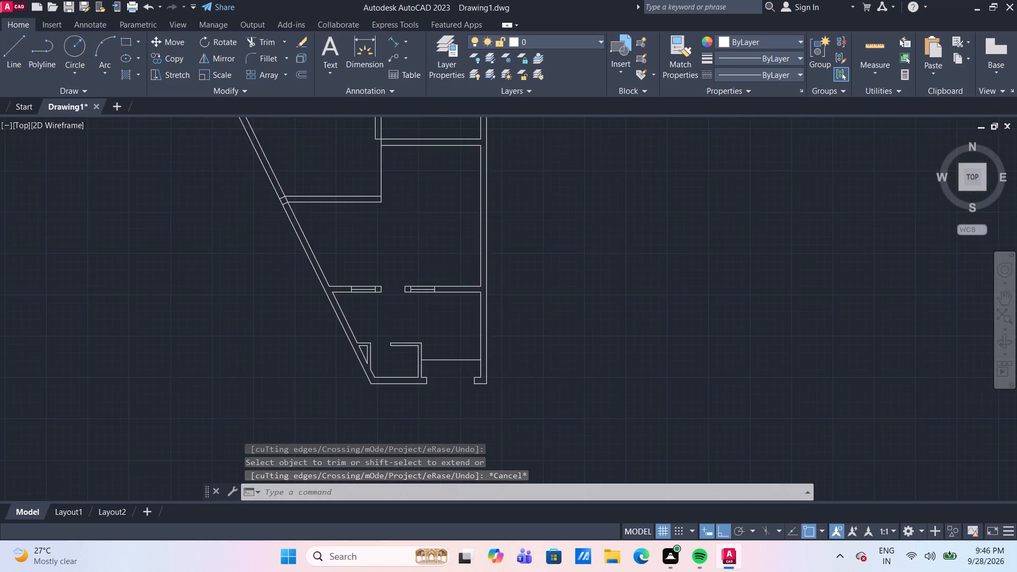
middle_click_drag(433, 234, 470, 307)
scroll(320, 299, "down", 1)
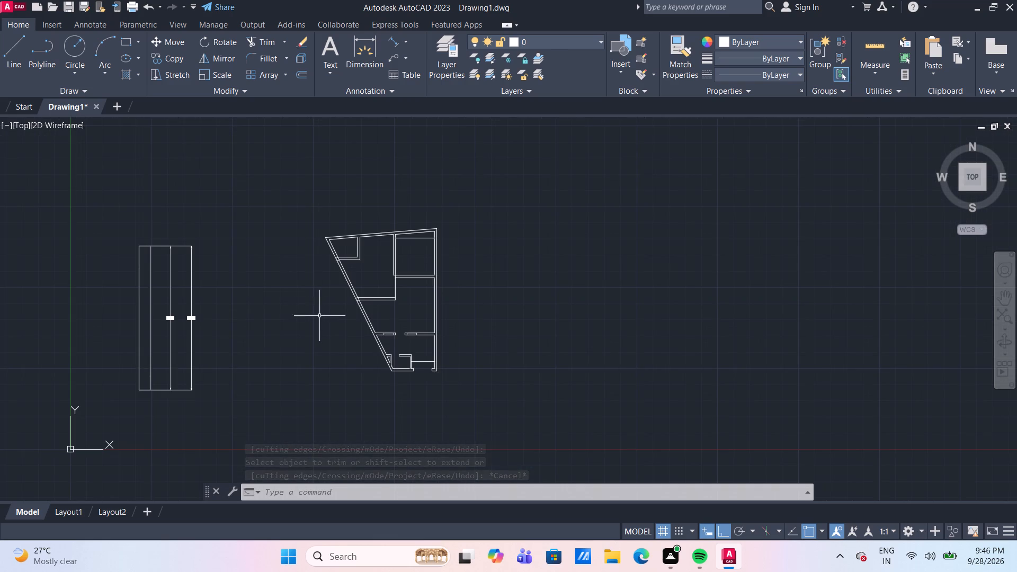
middle_click_drag(278, 359, 302, 343)
left_click_drag(239, 397, 219, 372)
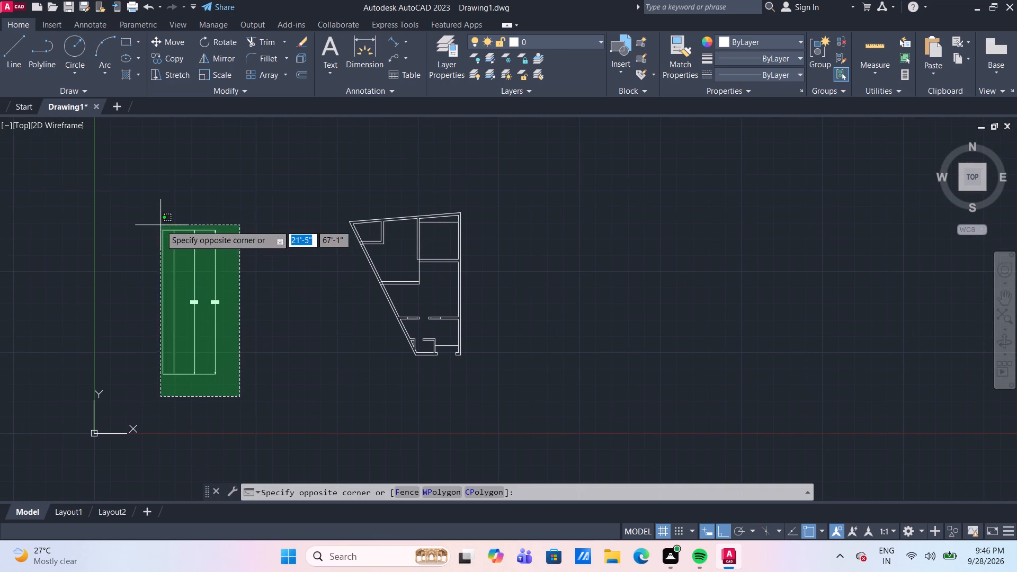
left_click(155, 205)
key("Delete")
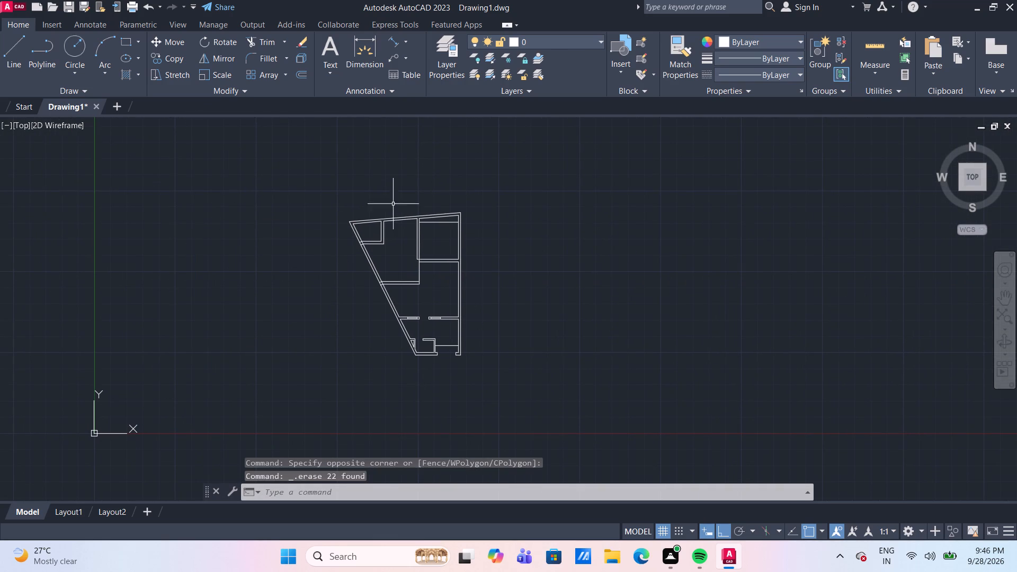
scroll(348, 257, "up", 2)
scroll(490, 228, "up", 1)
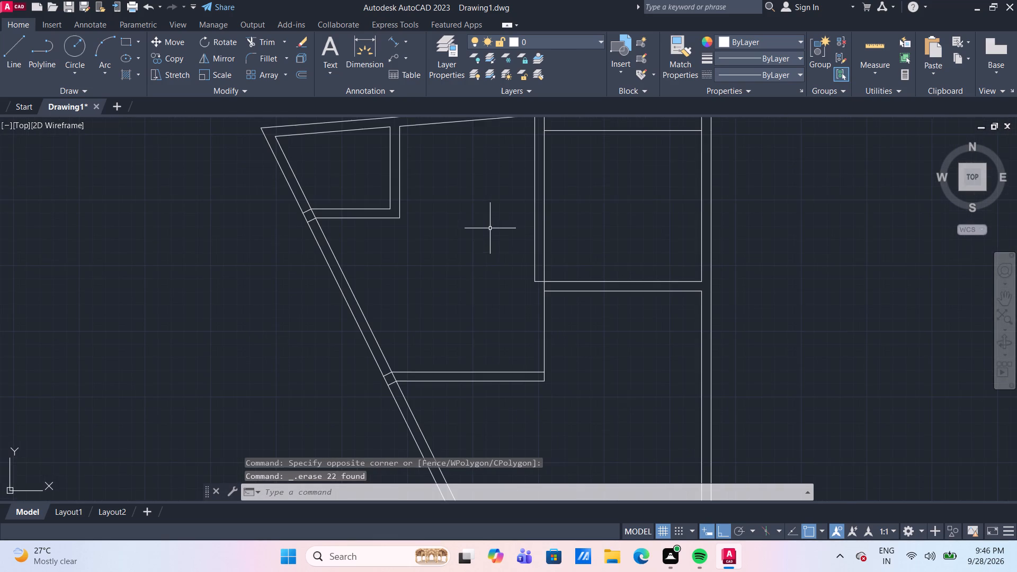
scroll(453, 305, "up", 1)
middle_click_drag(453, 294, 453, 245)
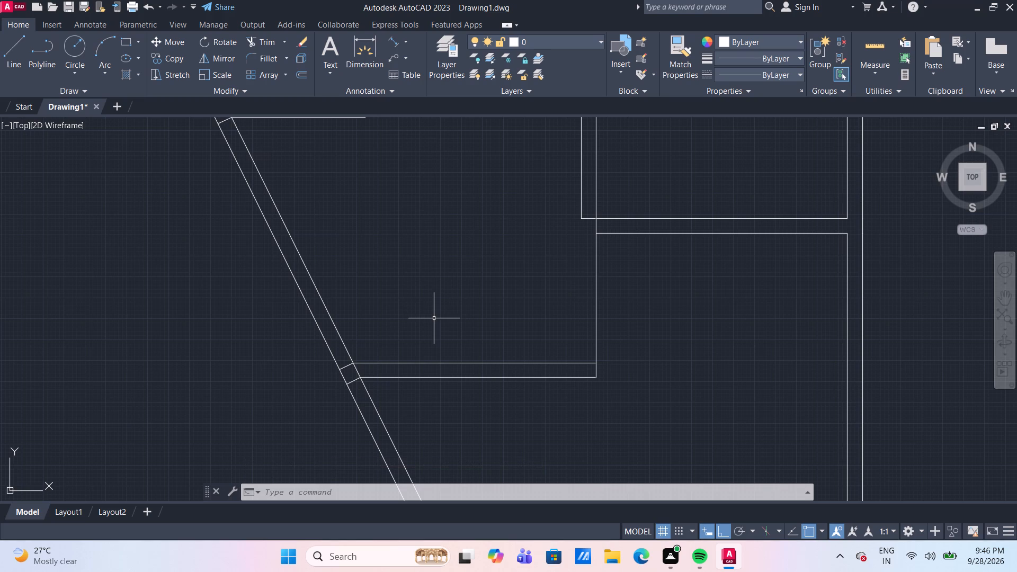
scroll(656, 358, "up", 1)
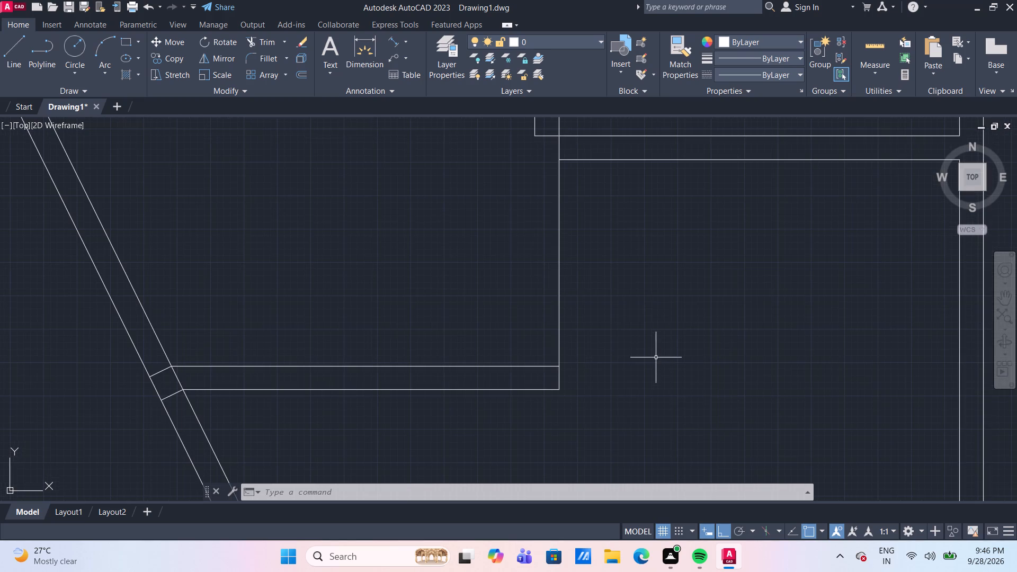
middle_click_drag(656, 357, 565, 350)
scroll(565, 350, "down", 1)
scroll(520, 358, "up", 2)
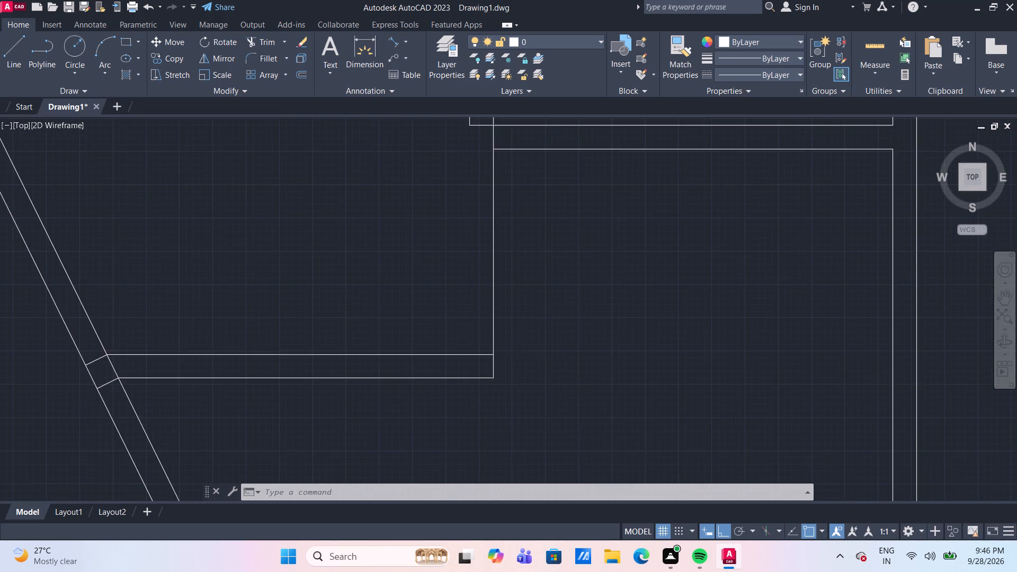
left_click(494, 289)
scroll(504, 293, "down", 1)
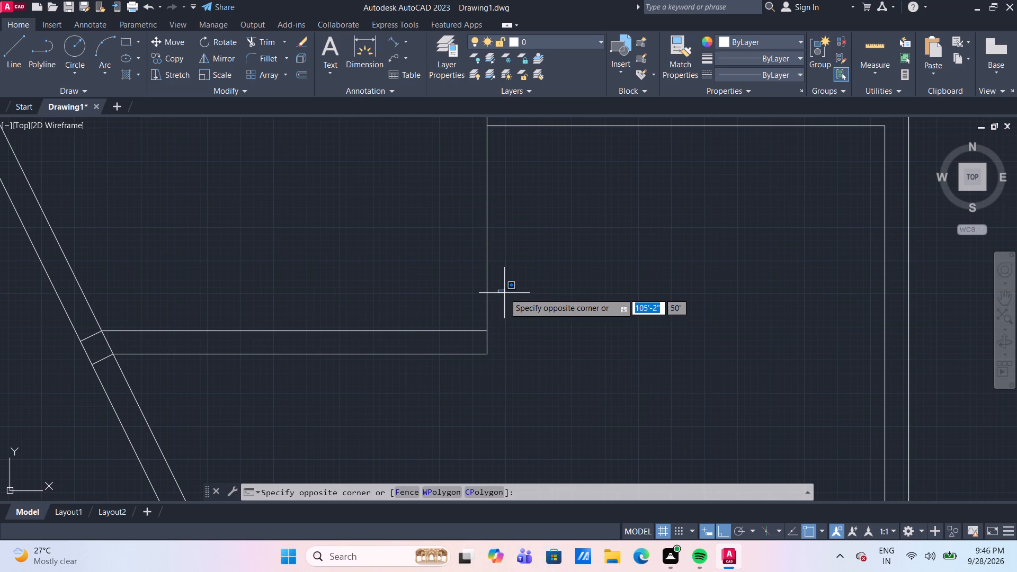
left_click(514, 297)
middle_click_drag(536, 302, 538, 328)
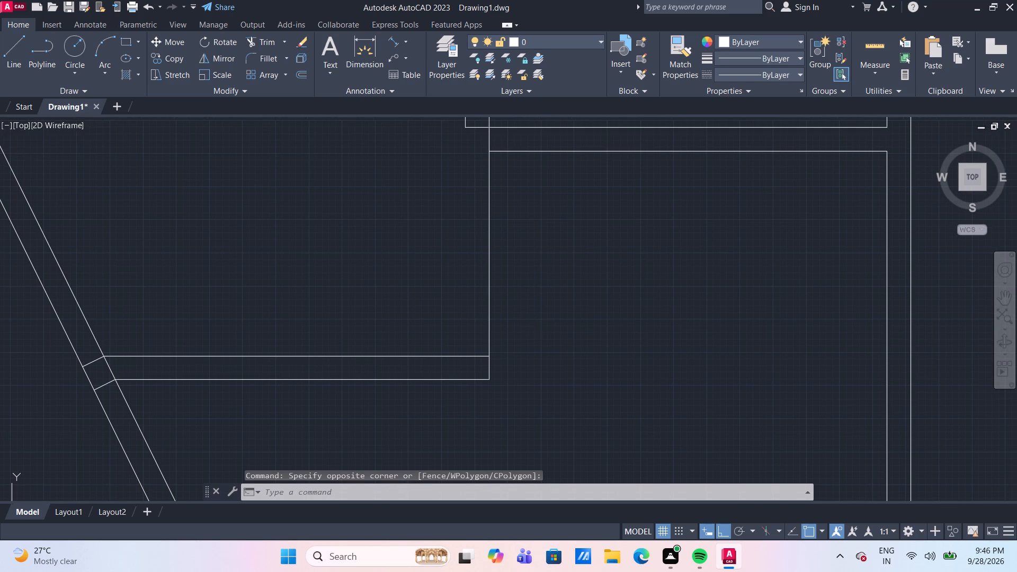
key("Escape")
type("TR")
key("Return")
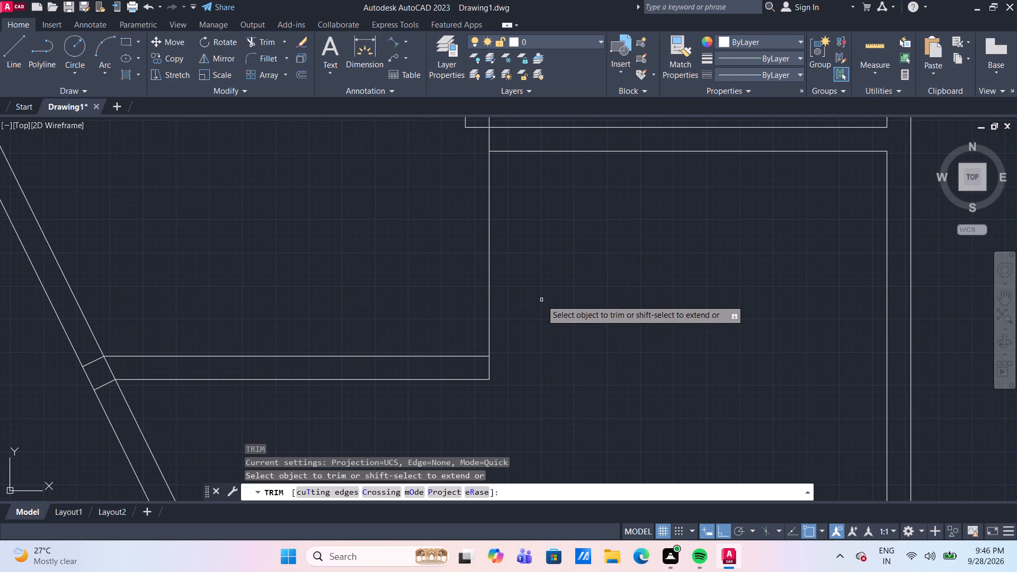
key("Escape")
Offset the upper line of the middle horizontal partition 3' upward to mark a door opening beside its end.
key("o")
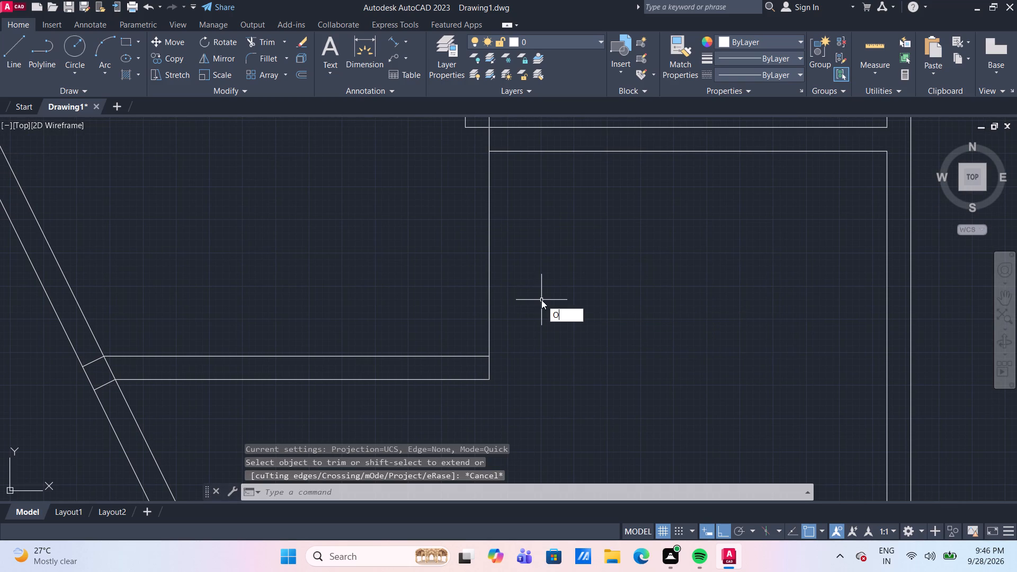
key("Return")
key("Return")
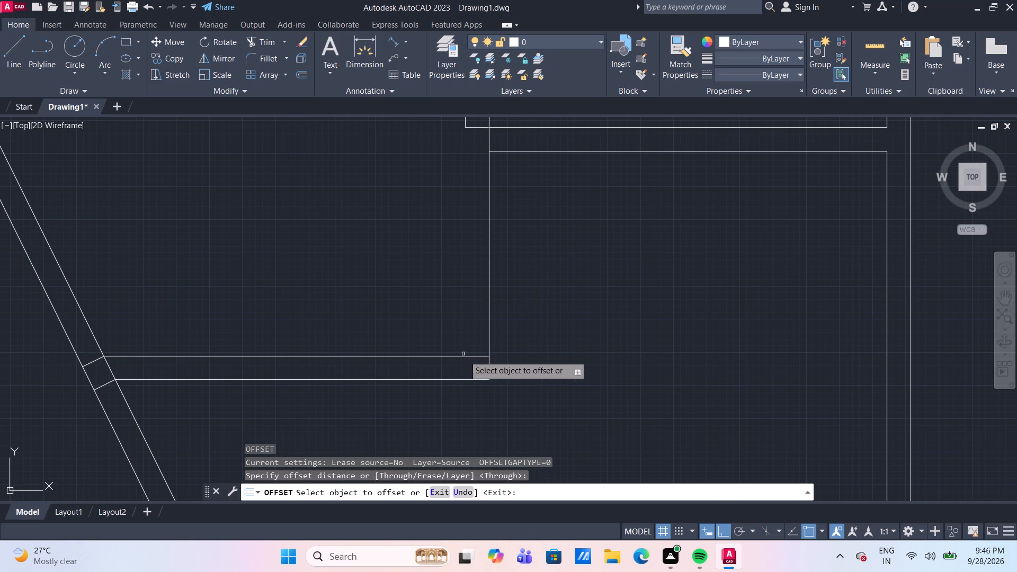
left_click(466, 357)
type("3'")
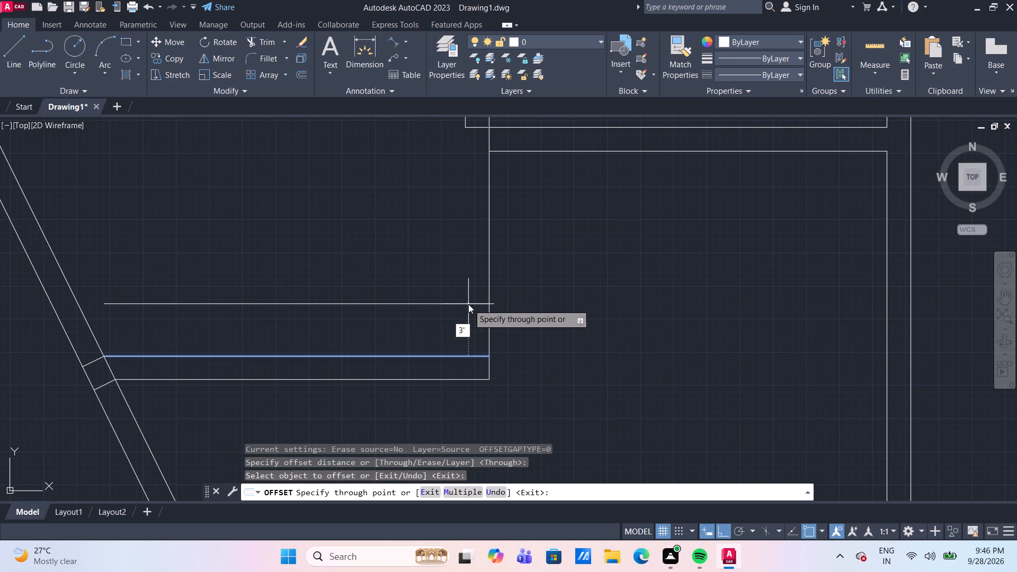
key("Return")
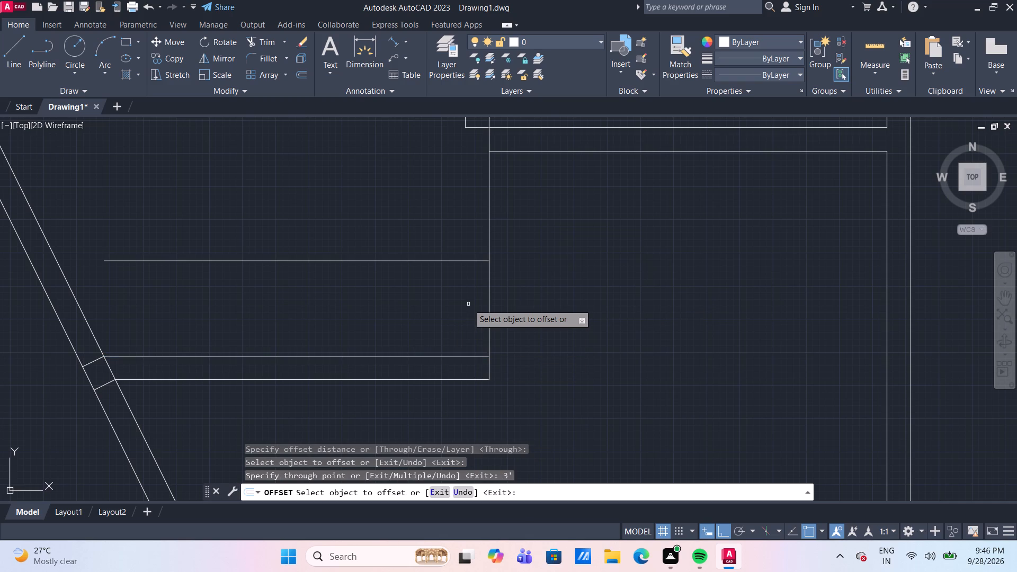
Offset the vertical partition line above the middle horizontal partition's end 4.5" inward toward the slanted-wall room.
scroll(476, 204, "down", 2)
middle_click_drag(471, 189, 450, 245)
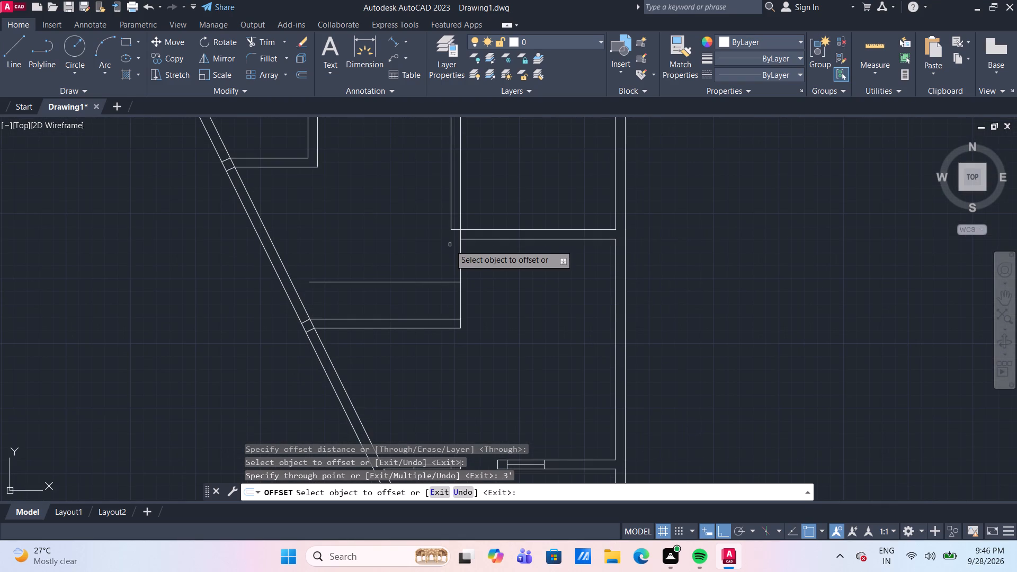
scroll(450, 245, "down", 1)
scroll(450, 247, "up", 2)
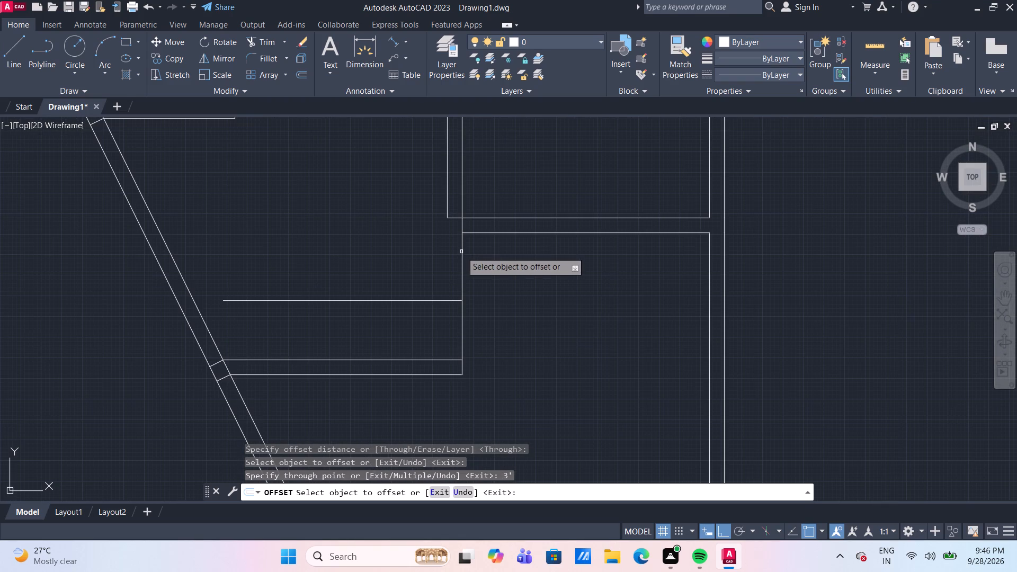
left_click(461, 252)
type("4.5\"")
key("Return")
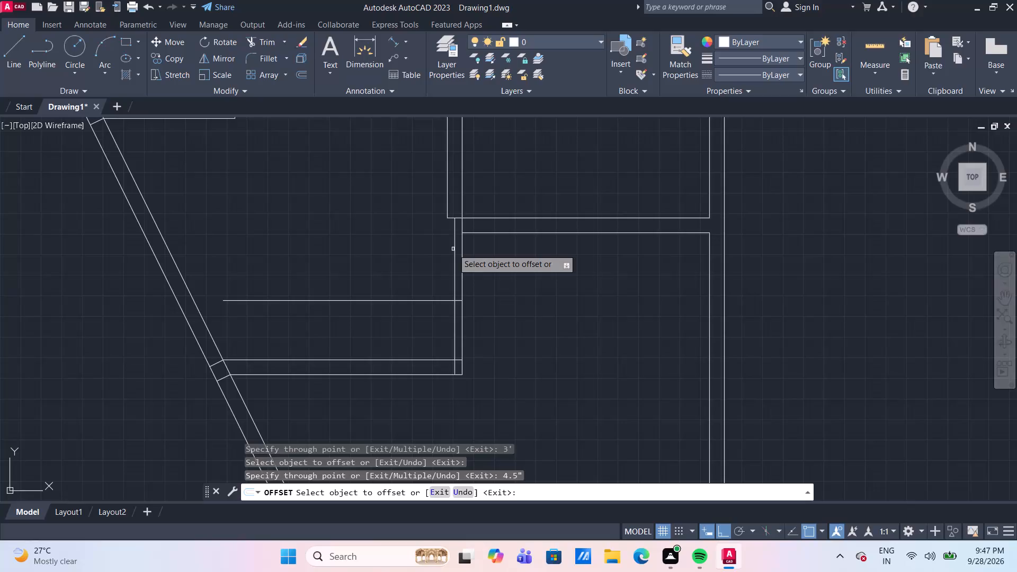
scroll(404, 237, "down", 1)
middle_click_drag(415, 180, 382, 251)
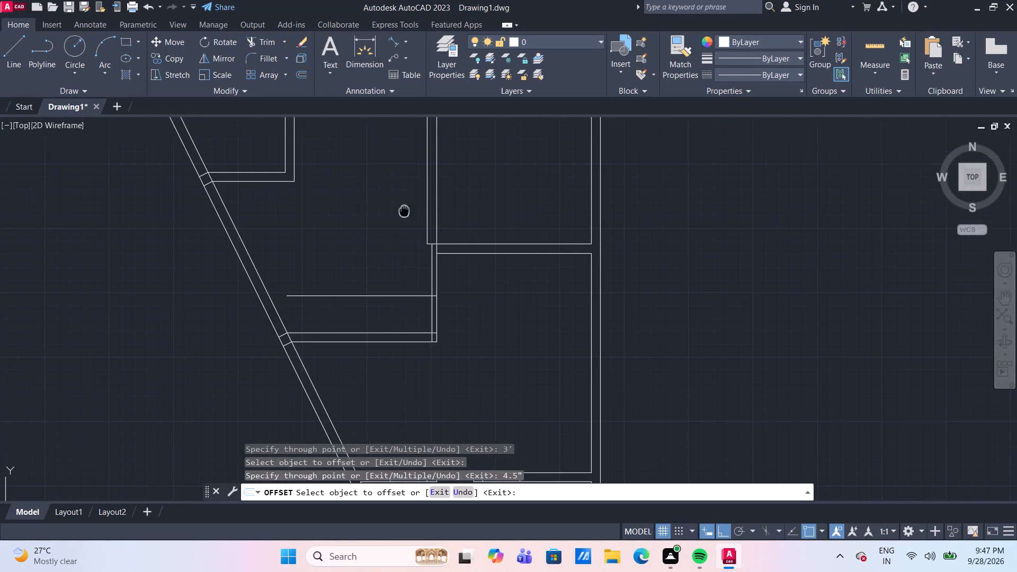
middle_click_drag(382, 251, 372, 272)
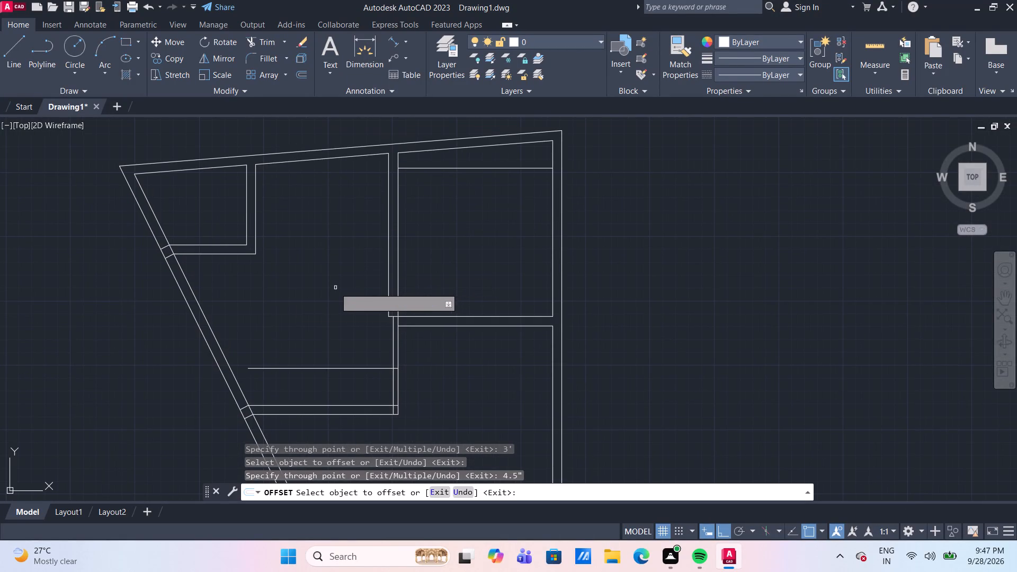
key("Escape")
Extend the small top corner room's two lower wall lines to the central vertical partition, and the 4.5" offset line up to the lower one.
type("TR")
key("Return")
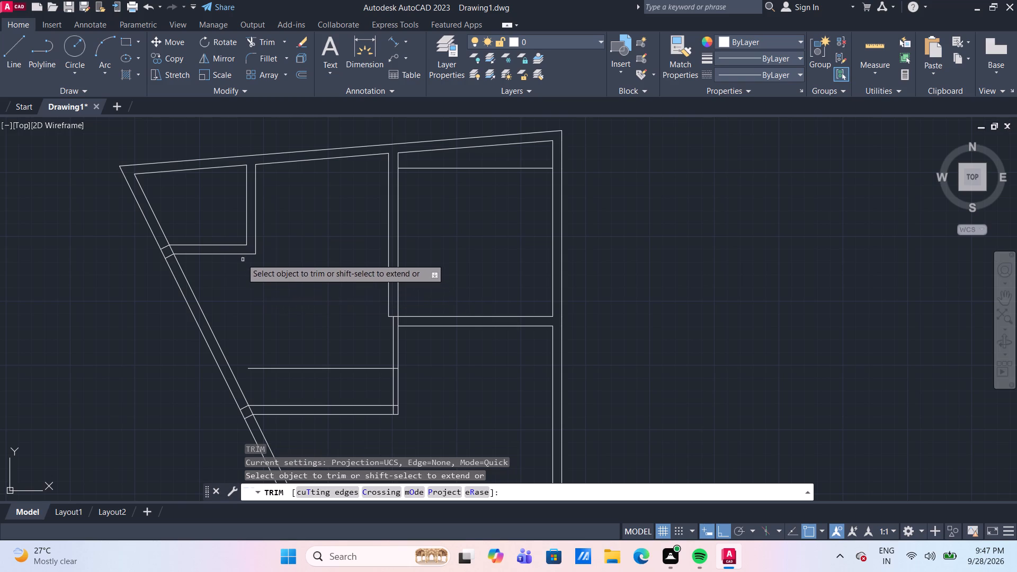
left_click(236, 255, "shift")
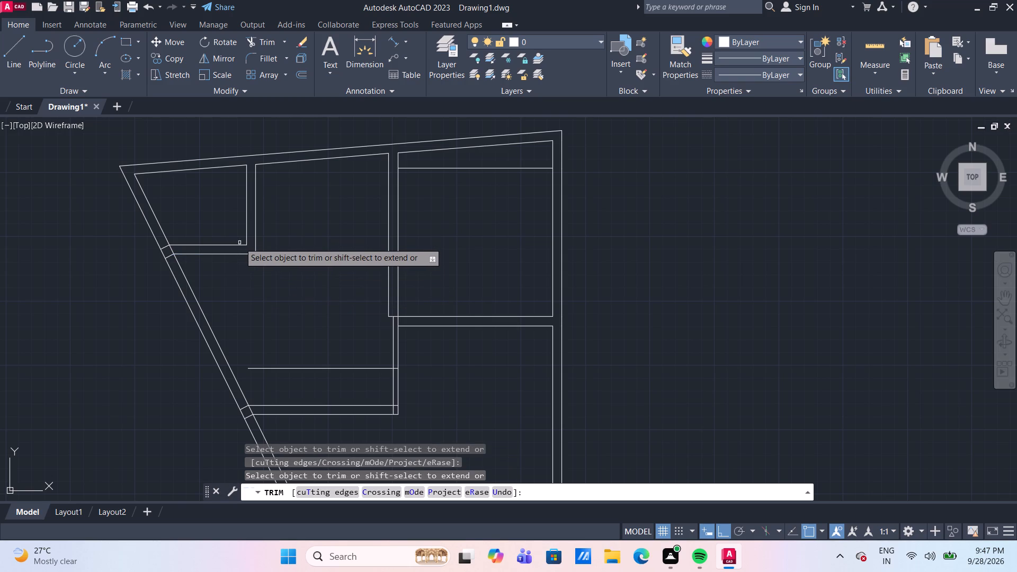
left_click(242, 244, "shift")
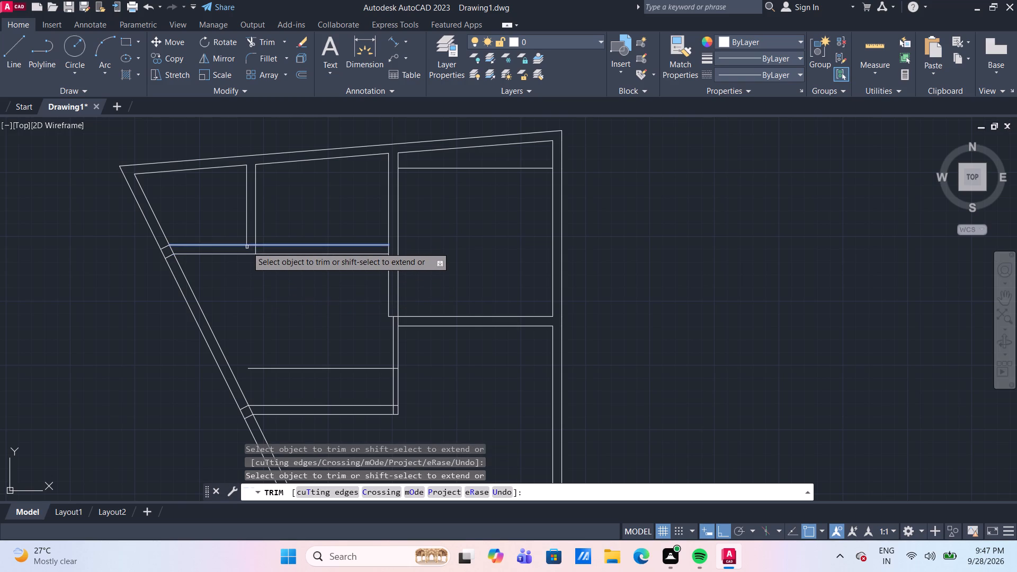
left_click(247, 247, "shift")
middle_click_drag(360, 341, 349, 309)
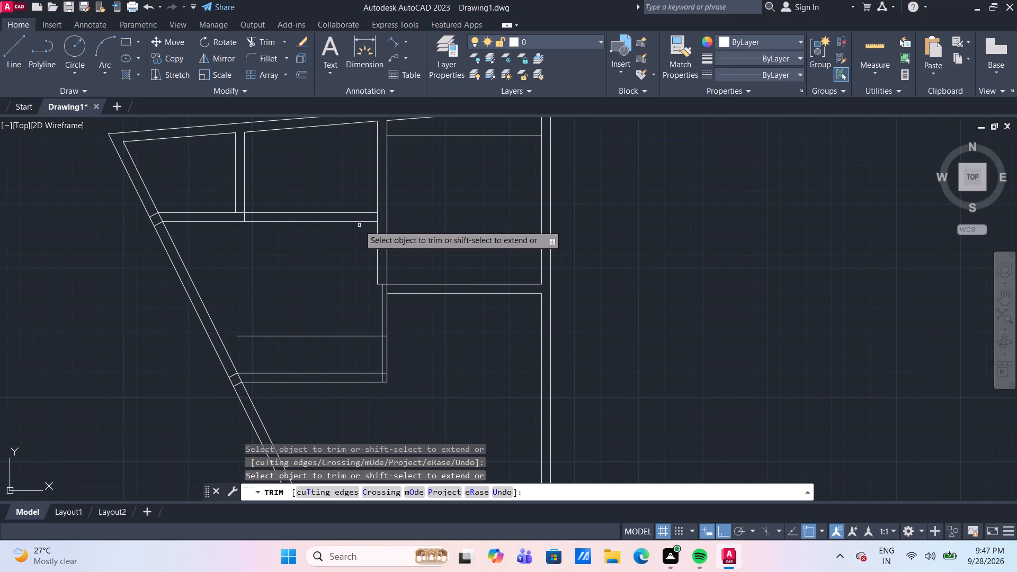
left_click(357, 224, "shift")
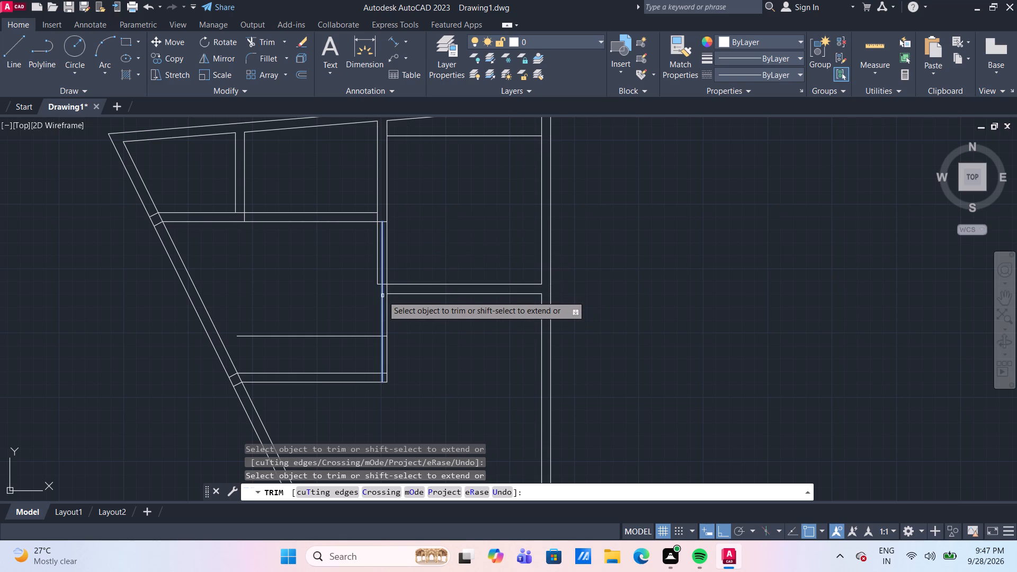
left_click(382, 296, "shift")
Trim both vertical partition lines between the 3' offset line and the middle horizontal partition to open the doorway.
scroll(381, 294, "up", 1)
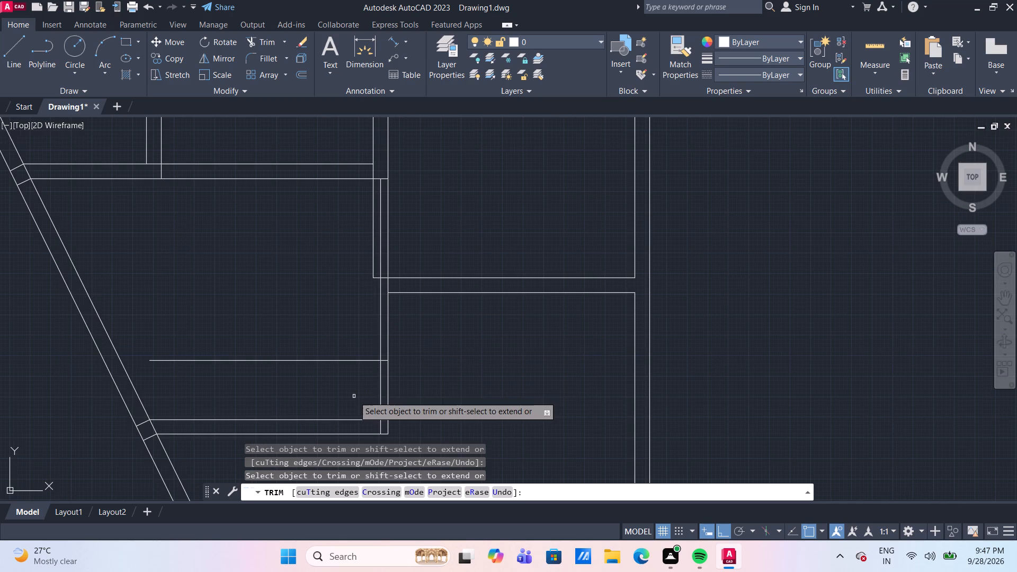
left_click(359, 387)
left_click(460, 387)
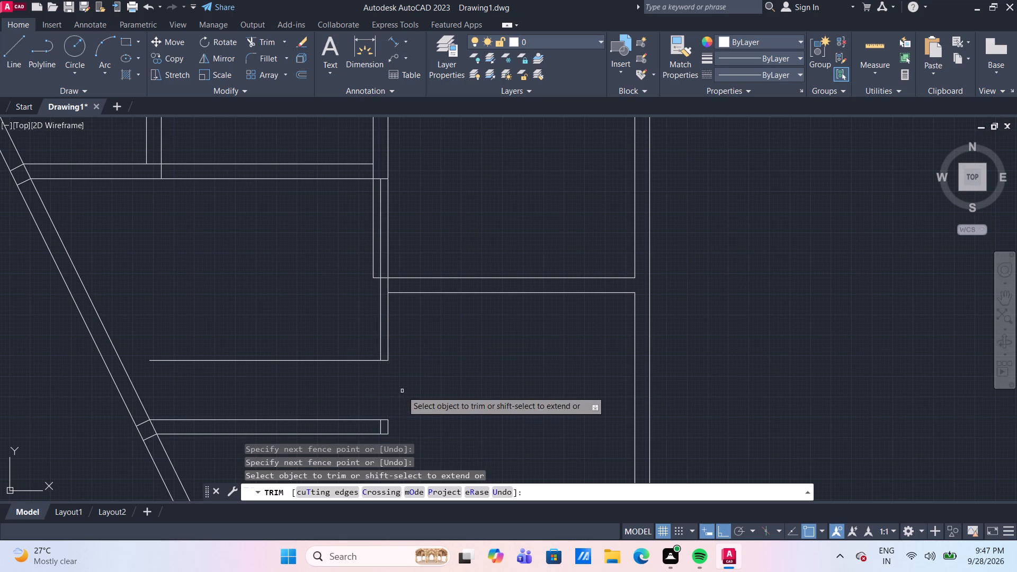
Trim the 4.5" offset line inside the middle horizontal partition's end and the leftover 3' offset guide line beyond the doorway.
middle_click_drag(402, 391, 406, 380)
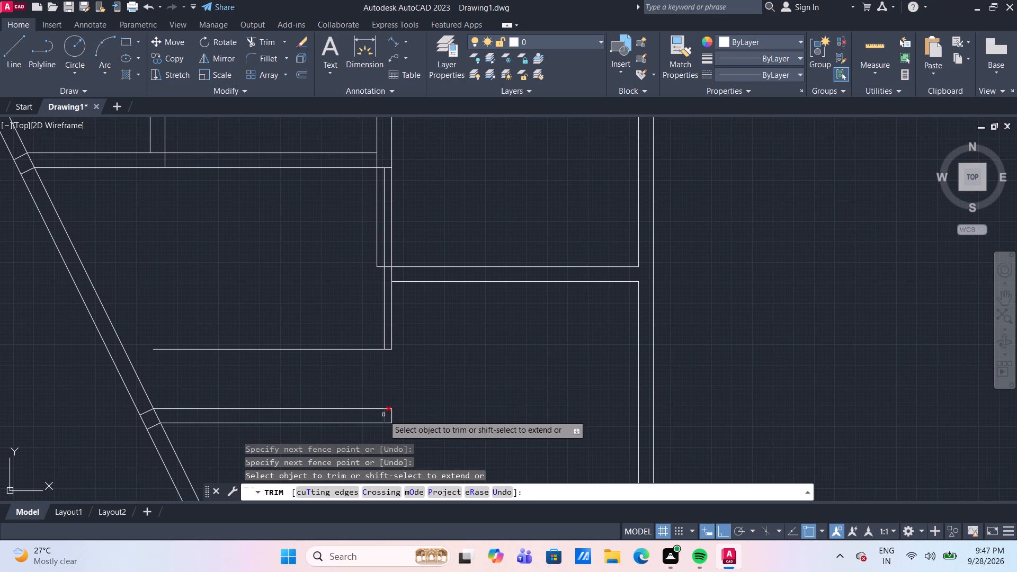
left_click(383, 415)
left_click(365, 351)
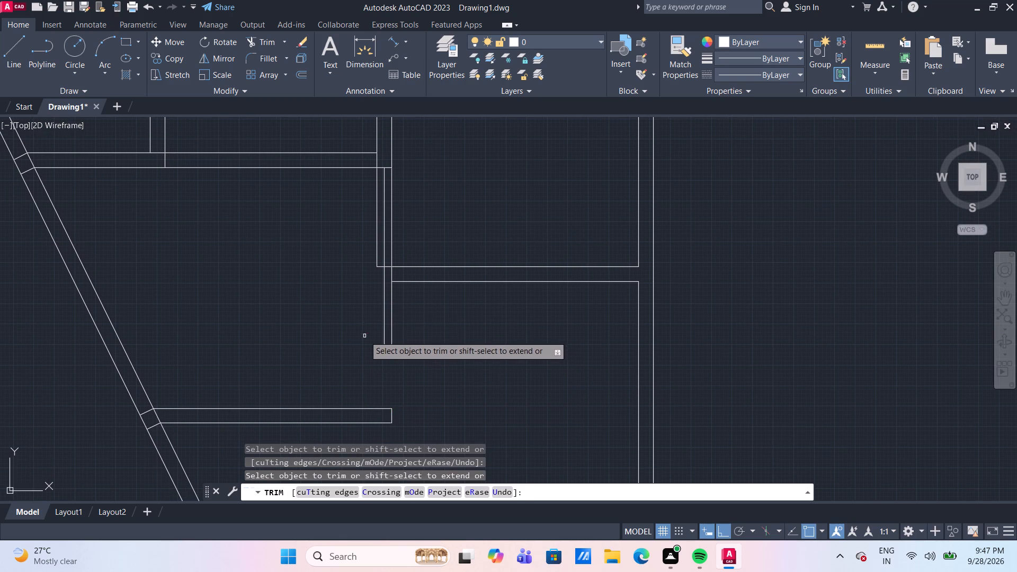
Trim away the vertical partition's original face on the slanted-wall room side, with the horizontal wall stub reaching past the 4.5" offset line.
middle_click_drag(442, 230, 450, 291)
scroll(398, 356, "up", 2)
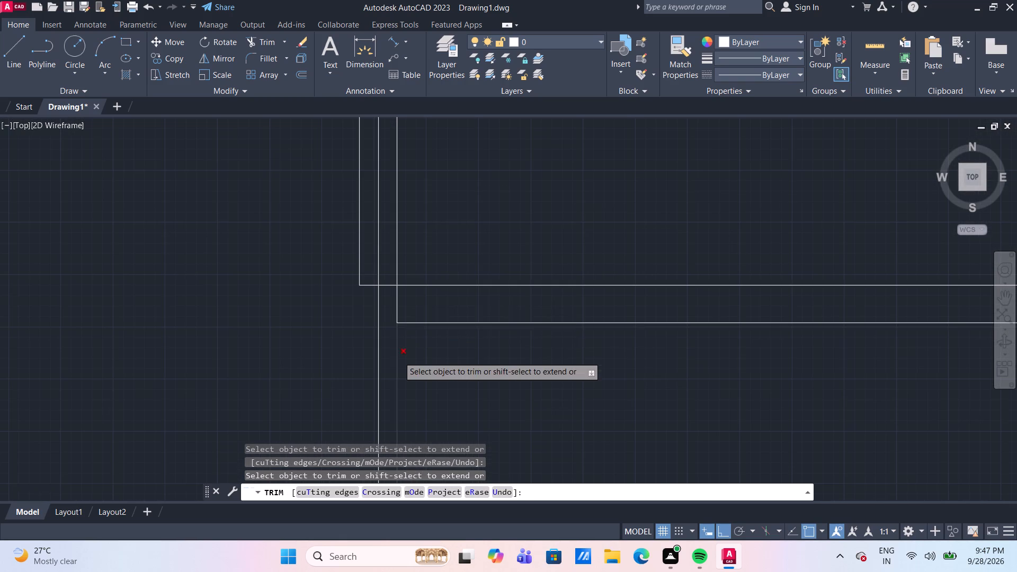
left_click(366, 292)
left_click(347, 240)
scroll(347, 240, "down", 2)
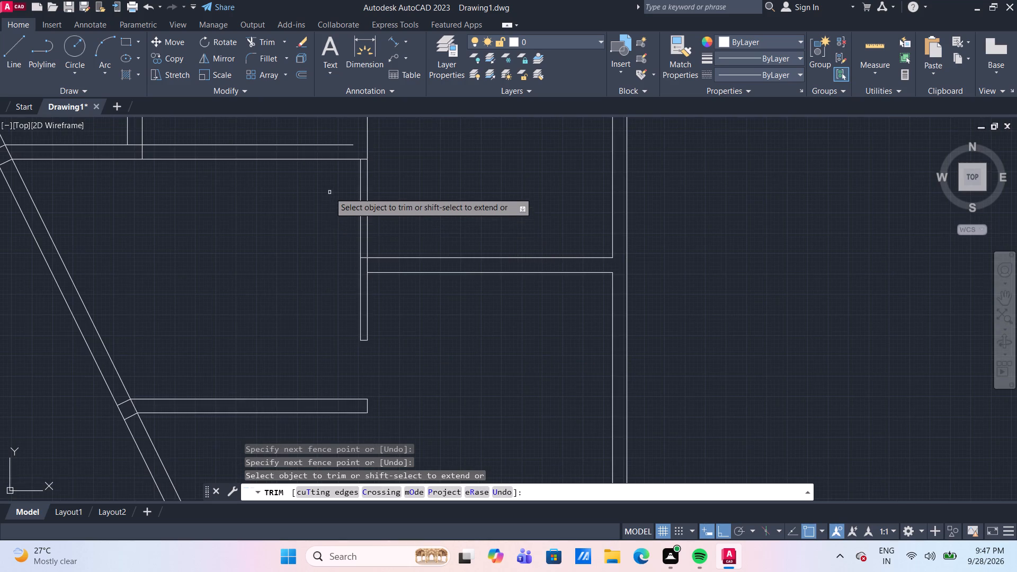
Trim the stub of the top rooms' lower wall line between the 4.5" offset line and the central vertical partition's far face.
middle_click_drag(331, 192, 325, 256)
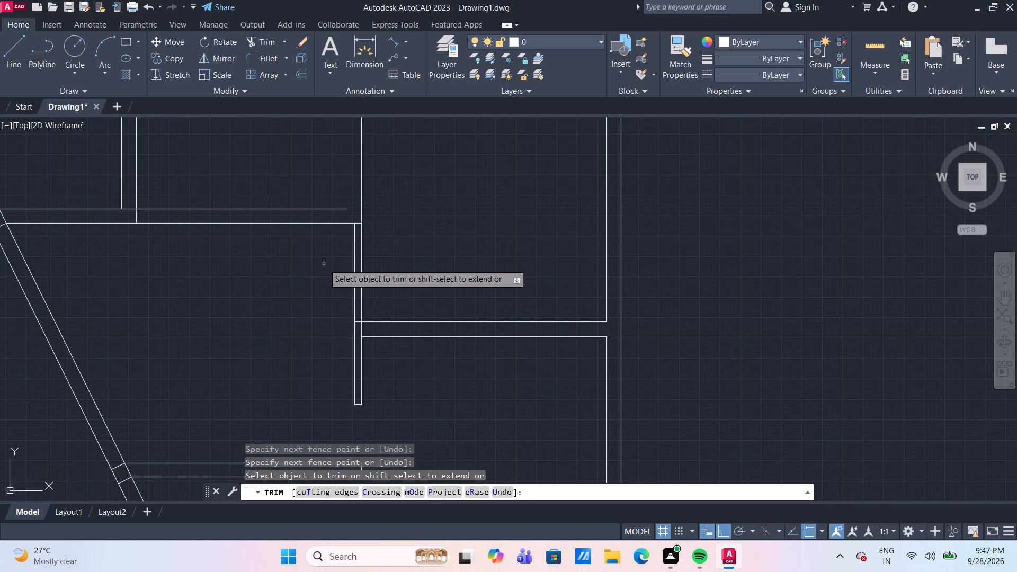
middle_click_drag(324, 264, 335, 297)
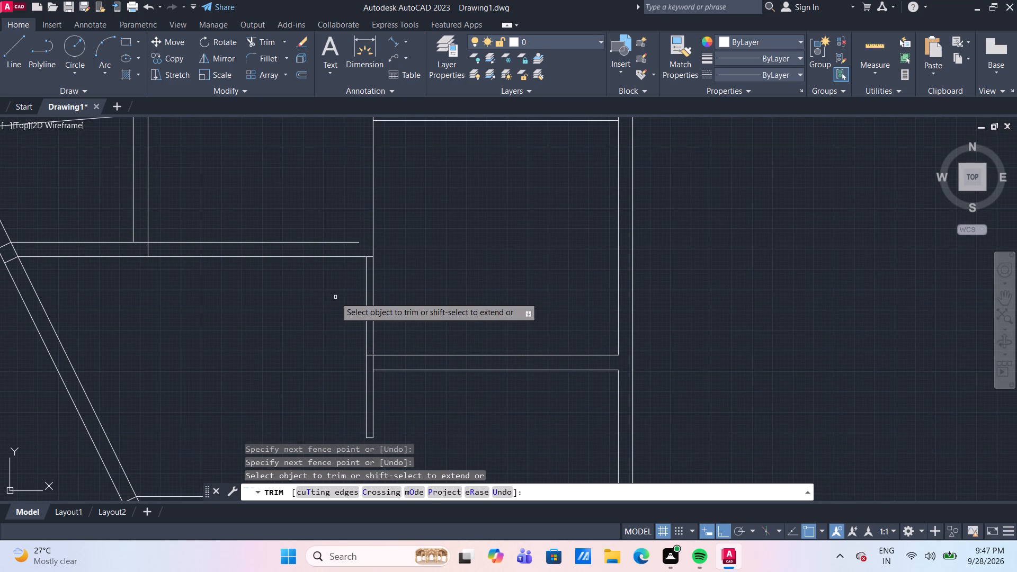
scroll(361, 254, "up", 1)
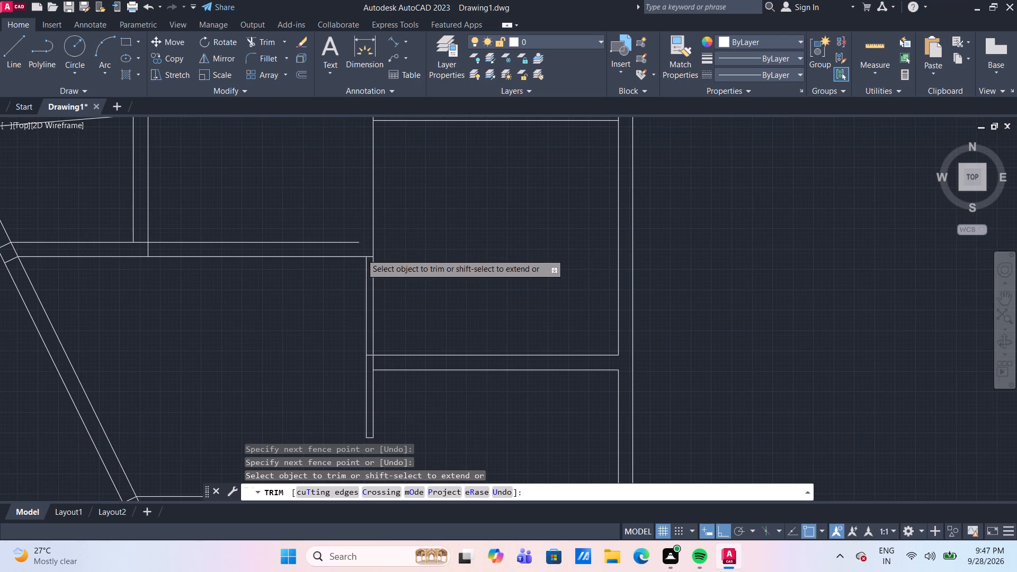
scroll(361, 254, "up", 1)
left_click(376, 262)
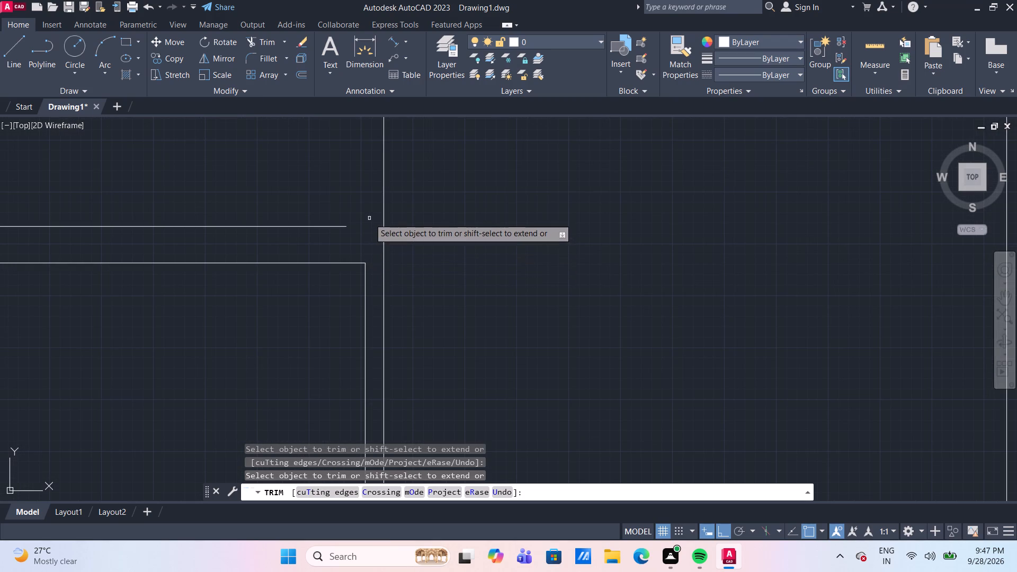
scroll(369, 218, "down", 2)
middle_click_drag(333, 278, 349, 318)
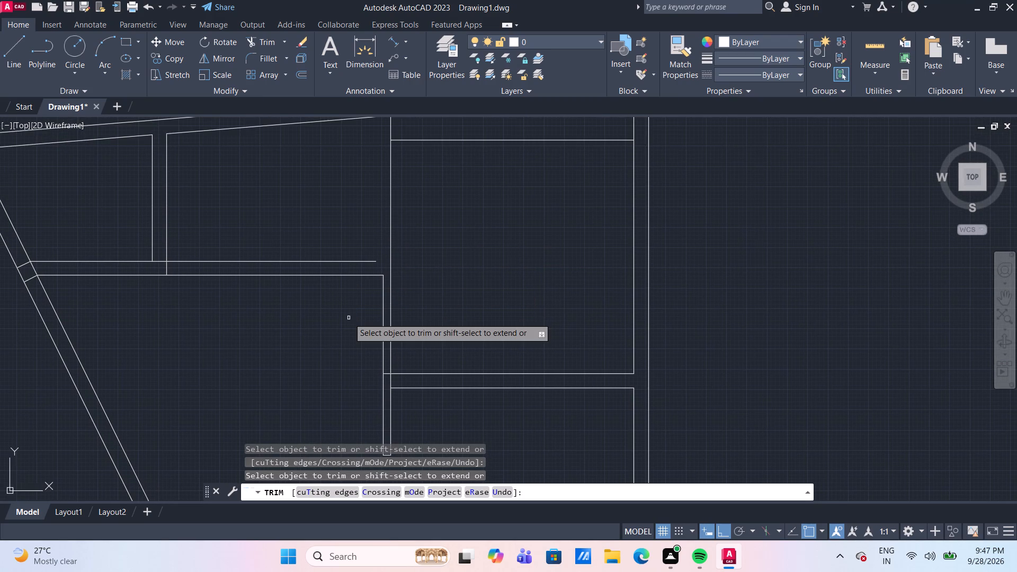
scroll(349, 318, "down", 1)
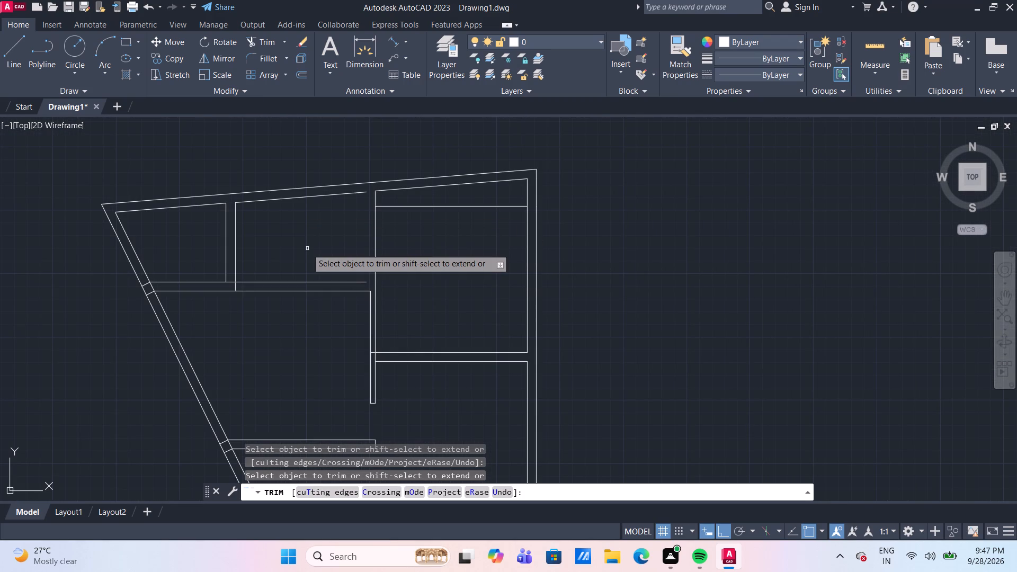
key("Escape")
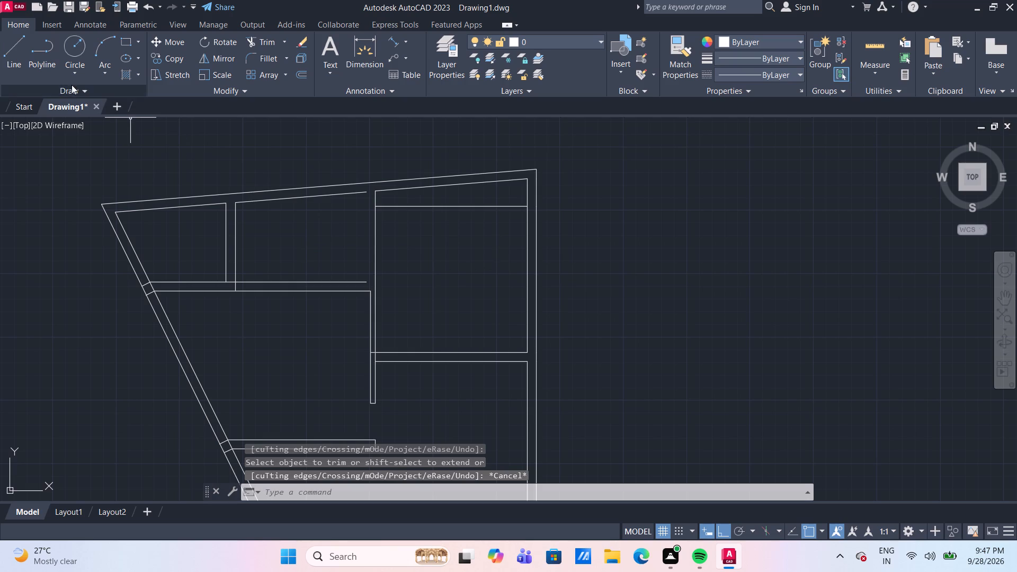
Draw a vertical line from the broken end of the top inner wall line to the end of the top room's lower wall.
left_click_drag(20, 47, 47, 60)
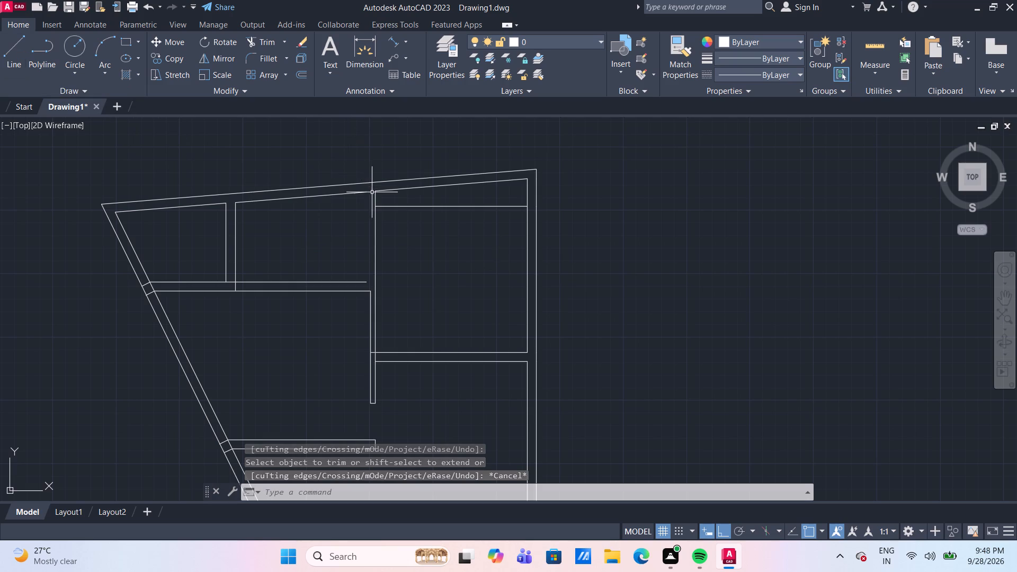
left_click_drag(13, 56, 40, 71)
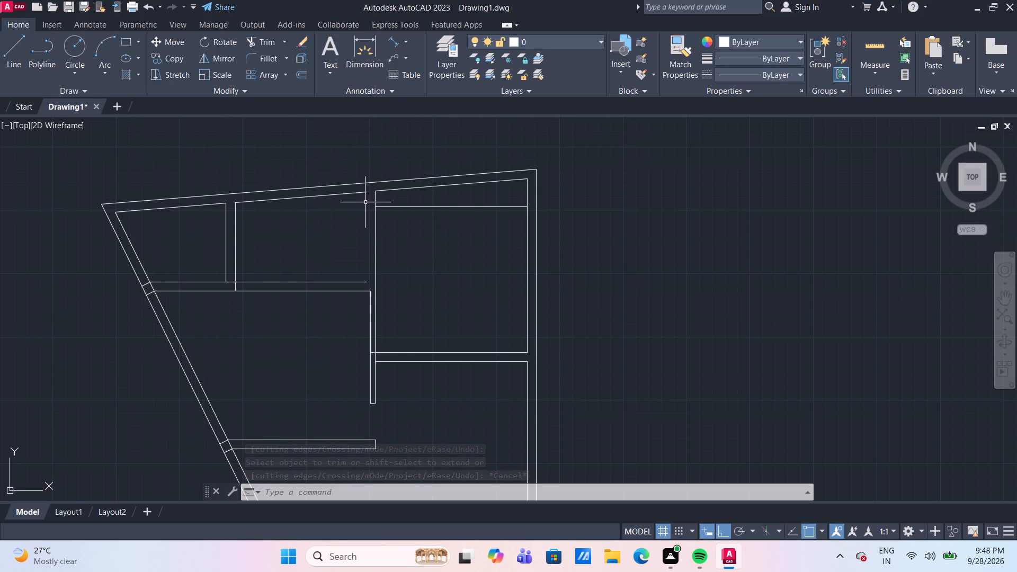
key("l")
key("Return")
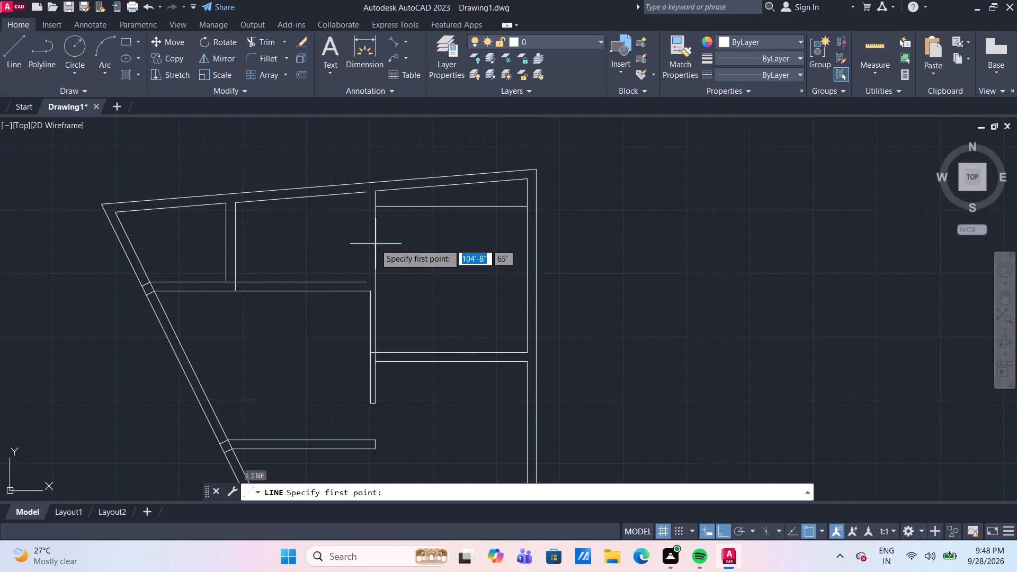
left_click(364, 195)
left_click(366, 279)
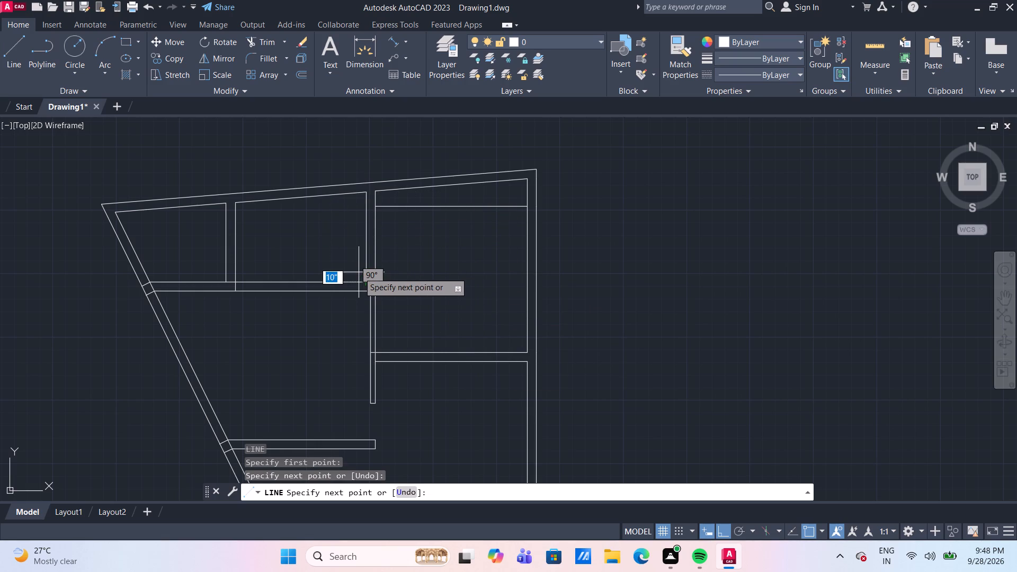
key("Return")
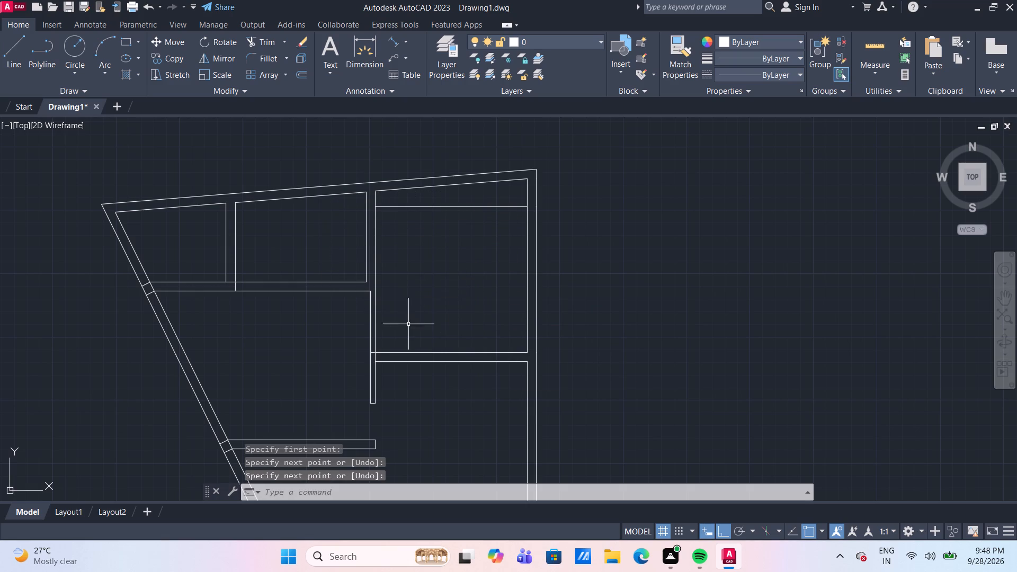
Trim the overlapping lines where the horizontal partition between the two rooms along the straight outer wall meets the central vertical partition.
middle_click_drag(413, 302, 408, 263)
scroll(376, 335, "up", 1)
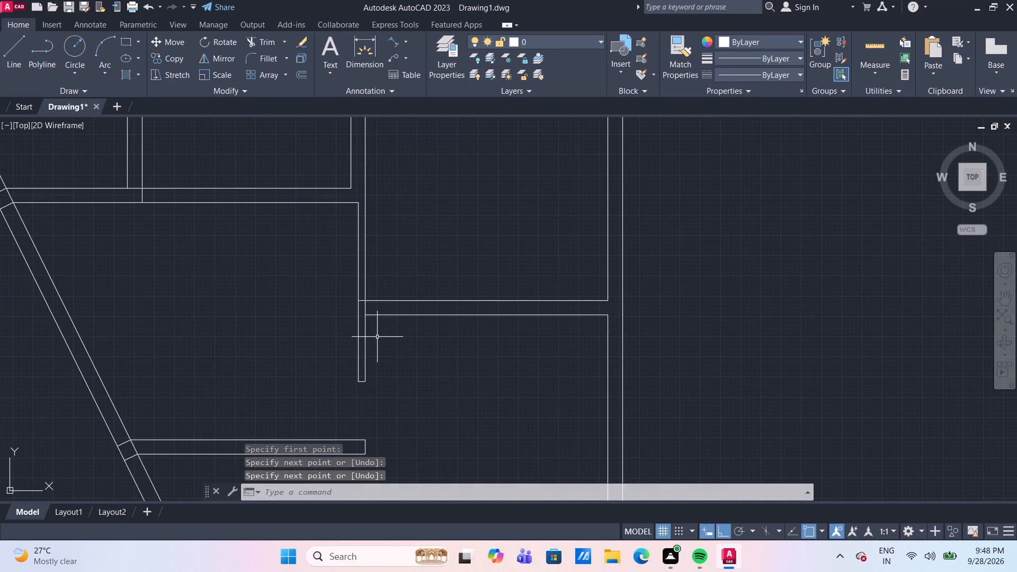
scroll(377, 331, "up", 2)
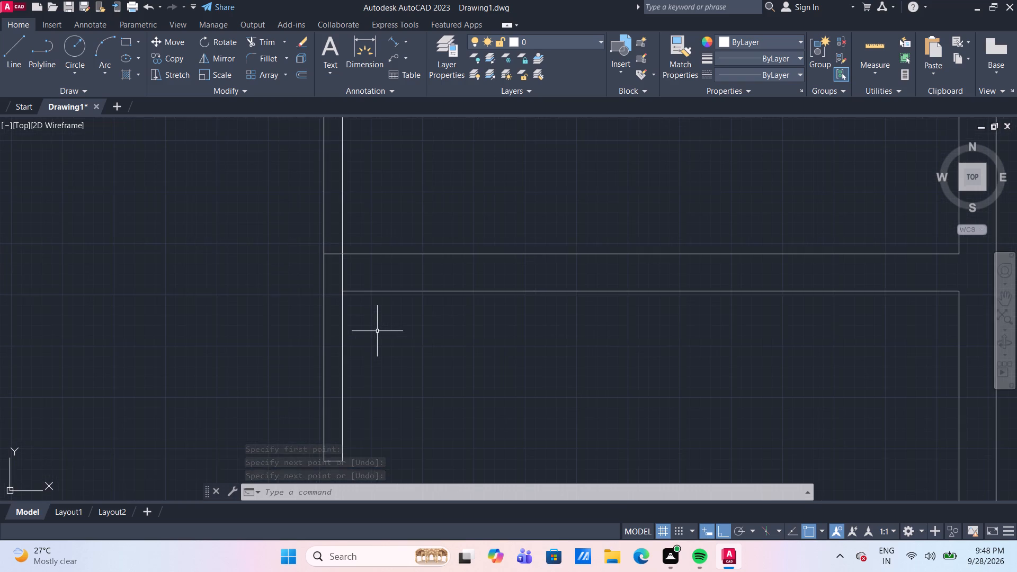
scroll(377, 331, "down", 2)
scroll(376, 312, "up", 3)
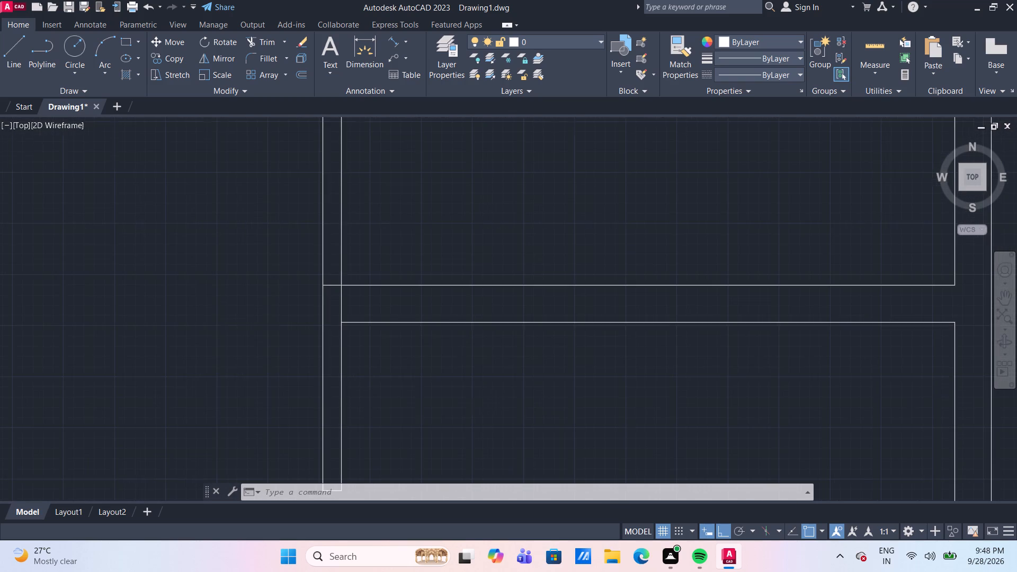
type("TR")
key("Return")
left_click(344, 296)
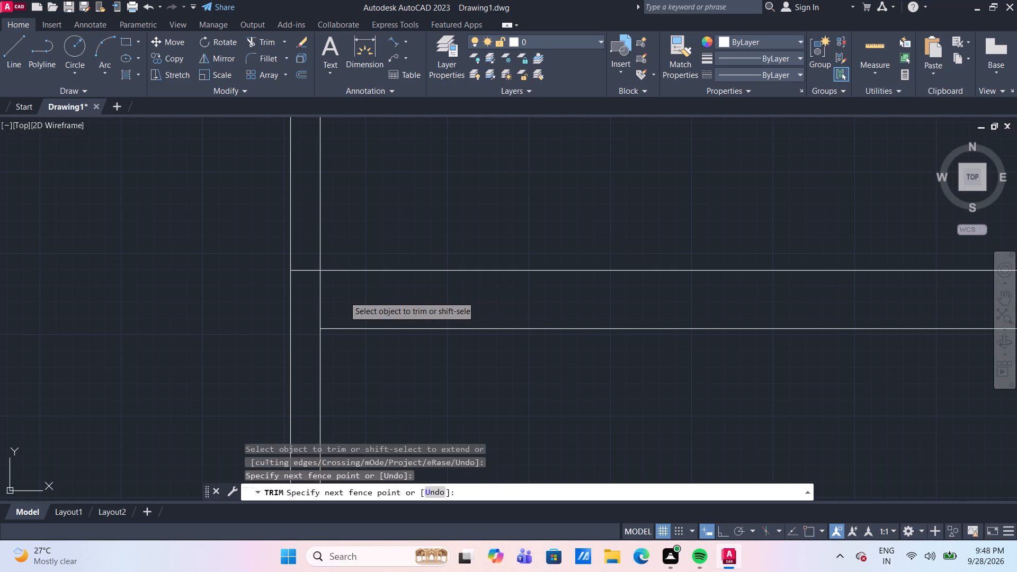
left_click(301, 265)
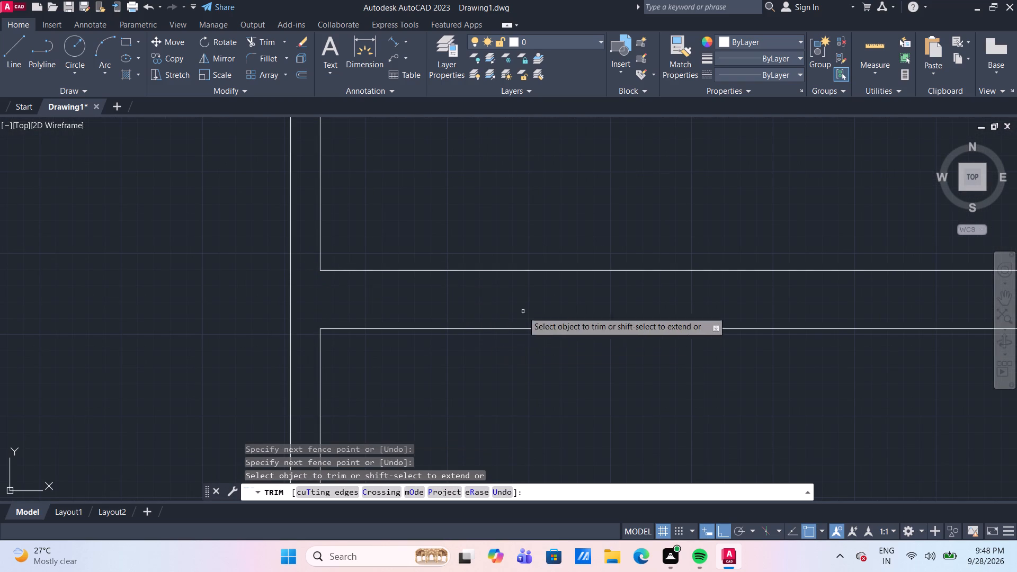
scroll(523, 311, "down", 3)
middle_click_drag(588, 366, 514, 345)
key("Escape")
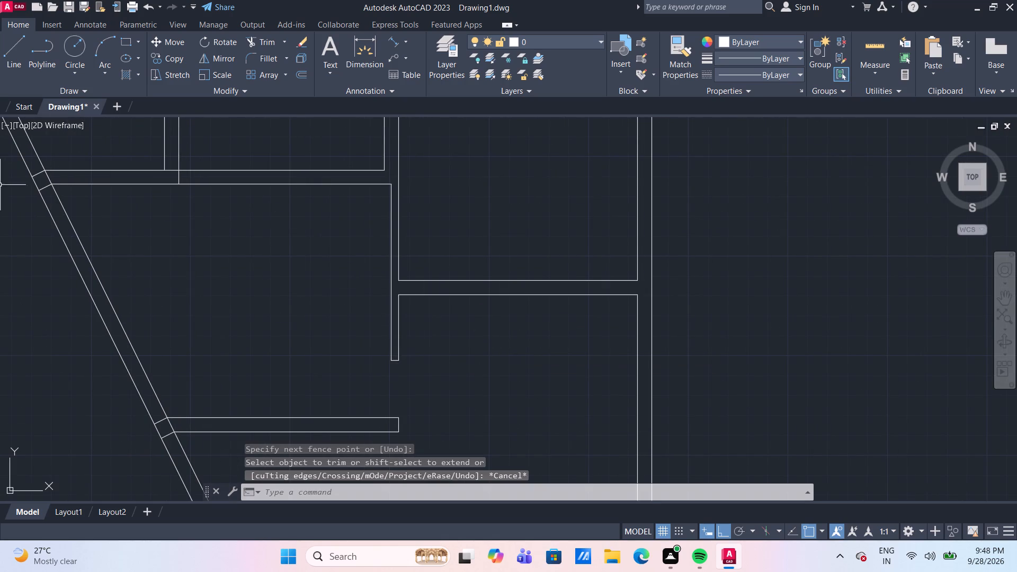
Draw a short line across that horizontal partition's thickness, flush with the central vertical partition's face.
left_click(24, 52)
scroll(443, 287, "up", 3)
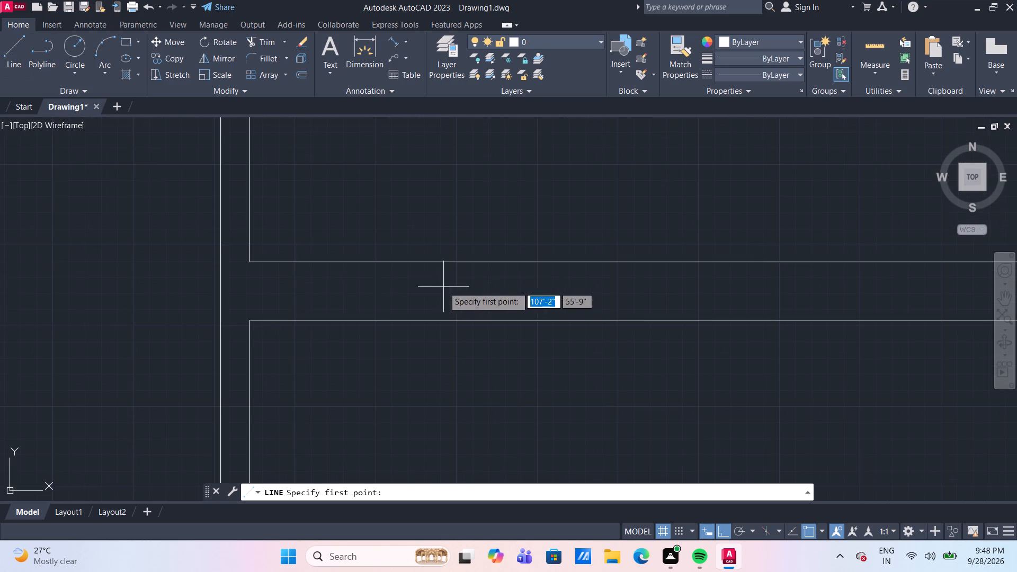
left_click(250, 258)
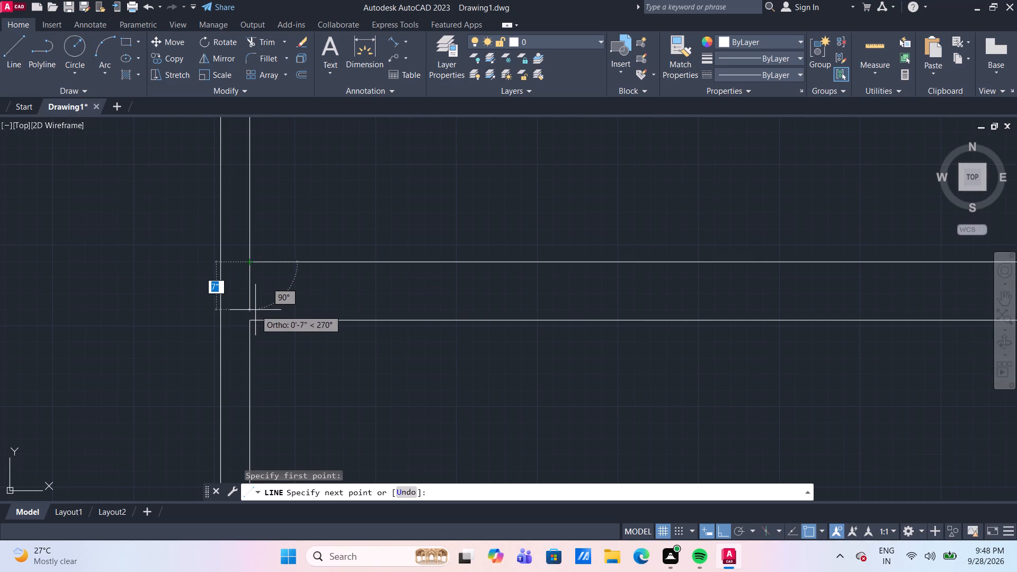
left_click(248, 323)
key("Return")
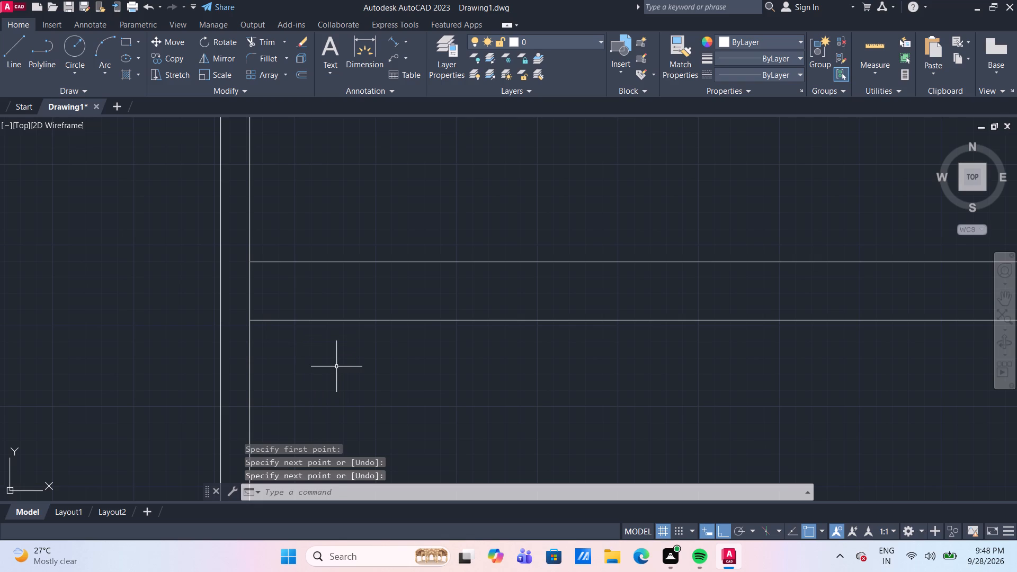
Offset the short cross line 3' along the horizontal partition to mark a door opening.
key("o")
key("Return")
key("Return")
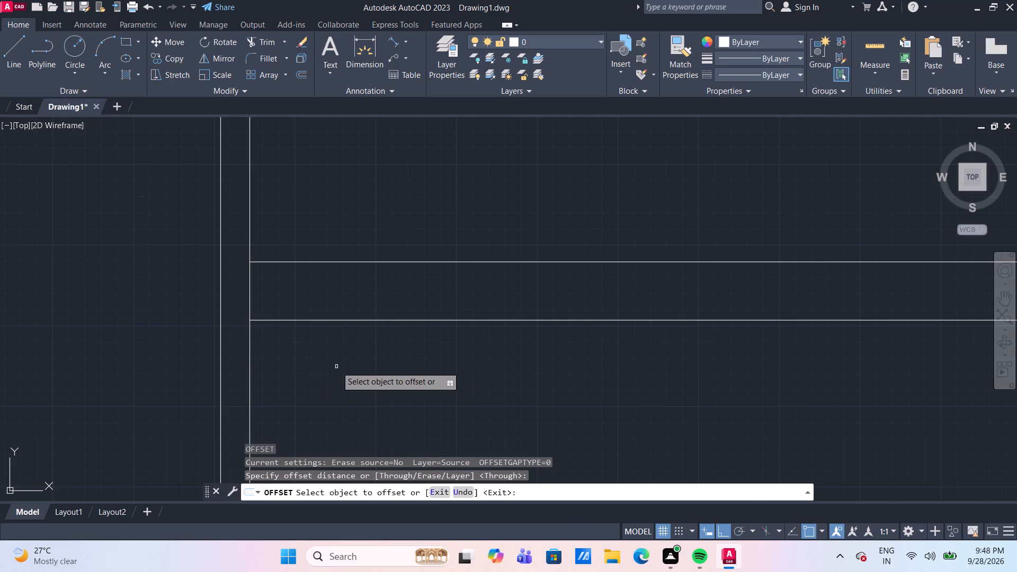
left_click(249, 296)
type("3'")
key("Return")
scroll(345, 294, "down", 4)
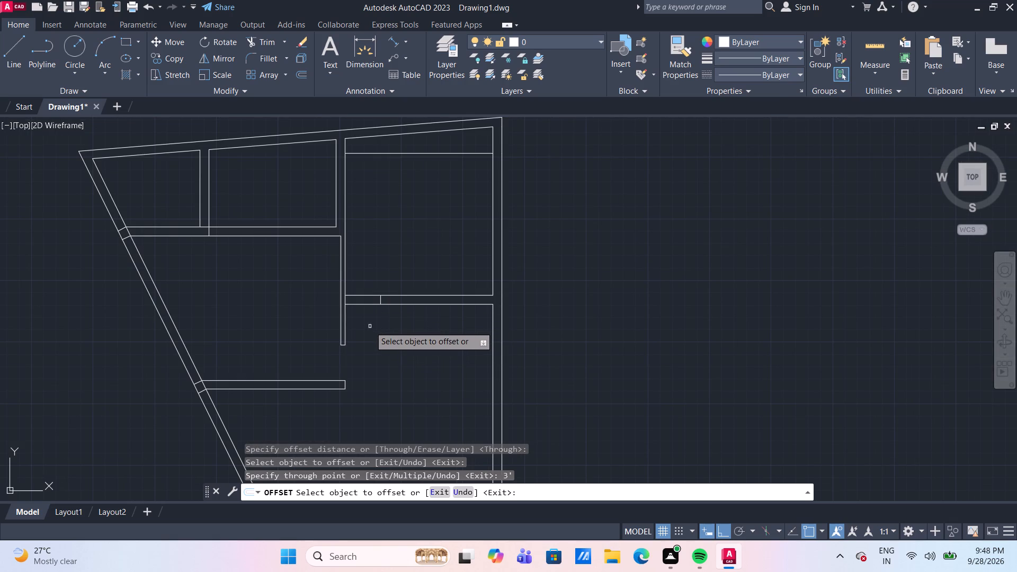
key("t")
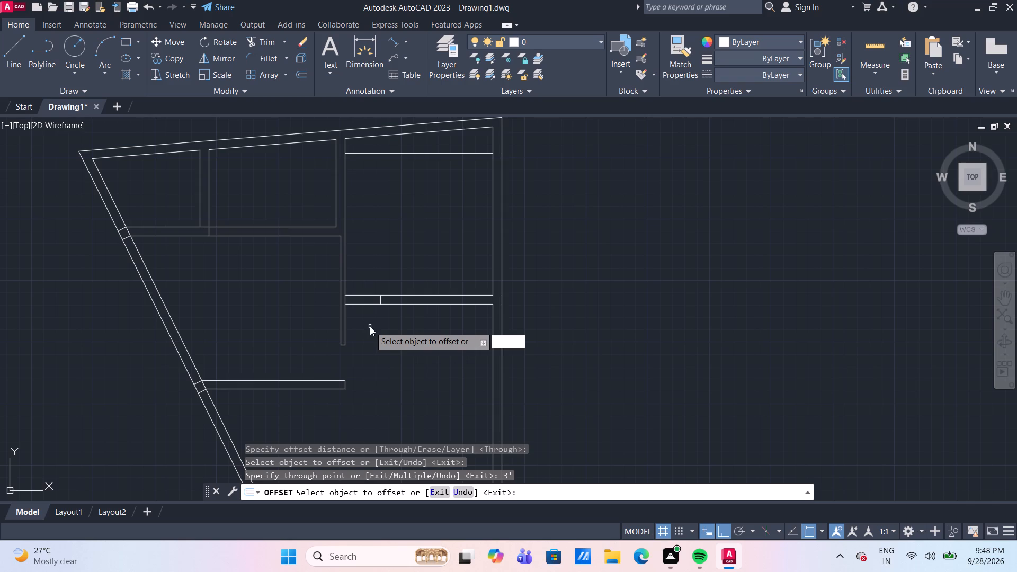
key("Escape")
Trim both horizontal partition lines between the central vertical partition and the 3' offset line to open the doorway.
type("TR")
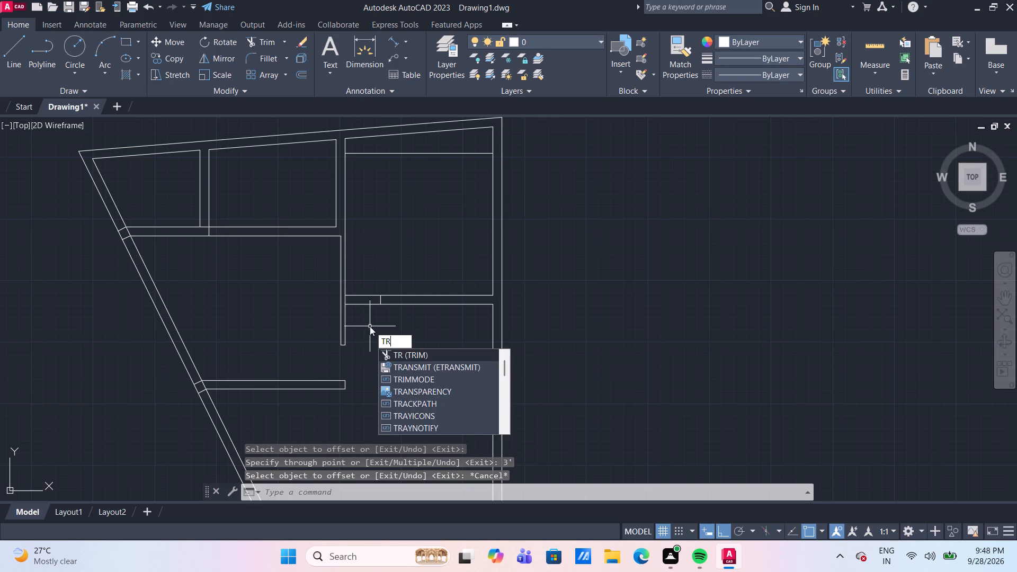
key("Return")
left_click(366, 325)
left_click(351, 264)
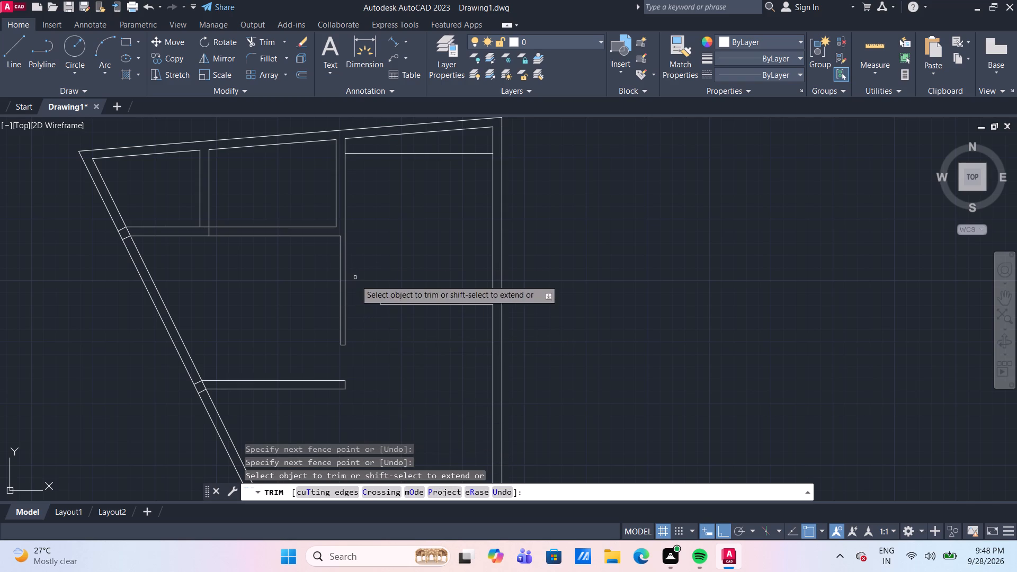
Trim the short cross lines and the inner wall segment where the middle horizontal partition meets the slanted outer wall.
scroll(222, 408, "up", 2)
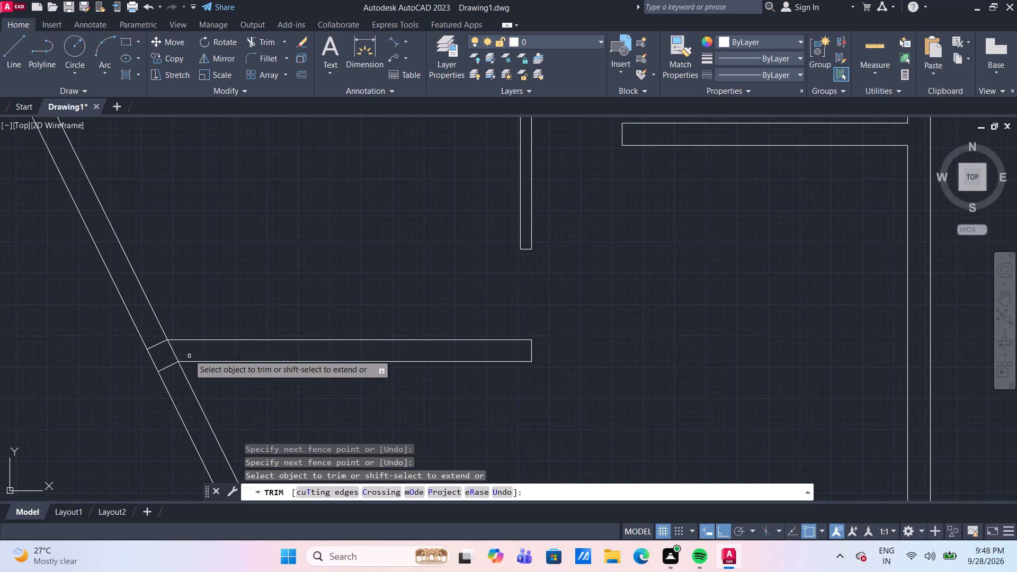
left_click(150, 333)
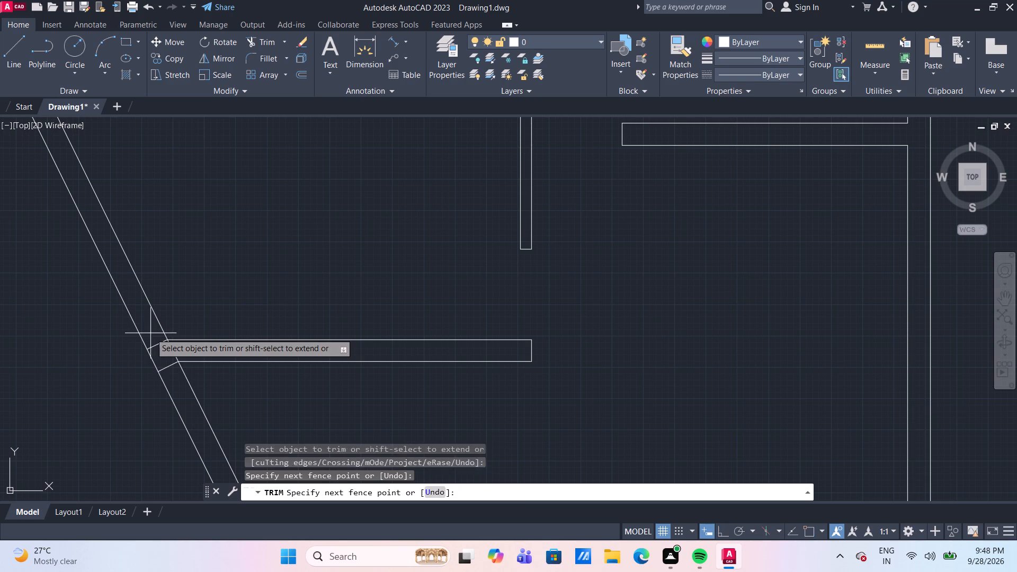
left_click(175, 388)
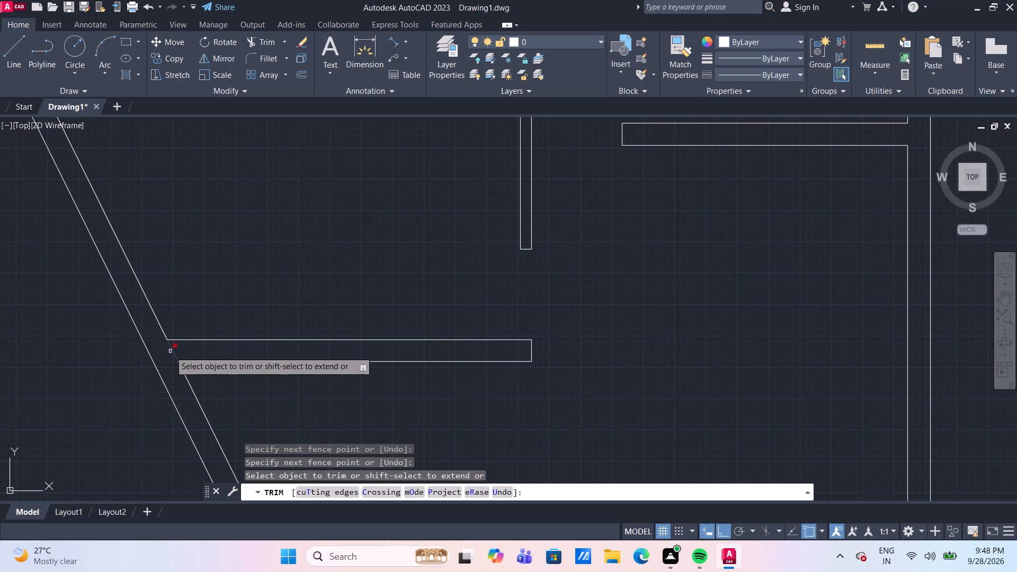
left_click(170, 351)
Trim the short cross lines and inner wall segment where the upper horizontal partition meets the slanted outer wall.
scroll(321, 257, "down", 3)
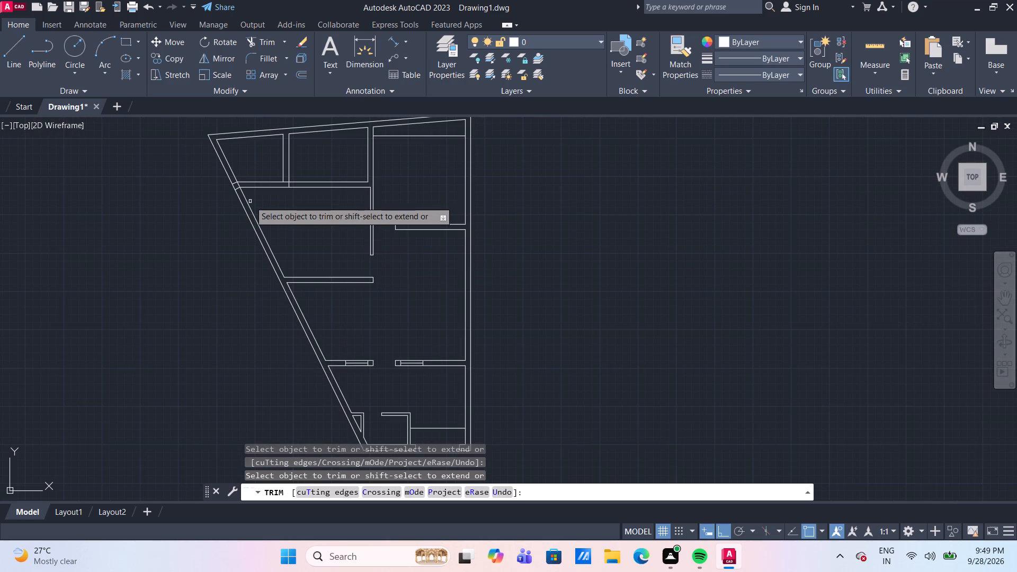
scroll(257, 201, "up", 4)
scroll(258, 201, "down", 3)
middle_click_drag(269, 222, 304, 342)
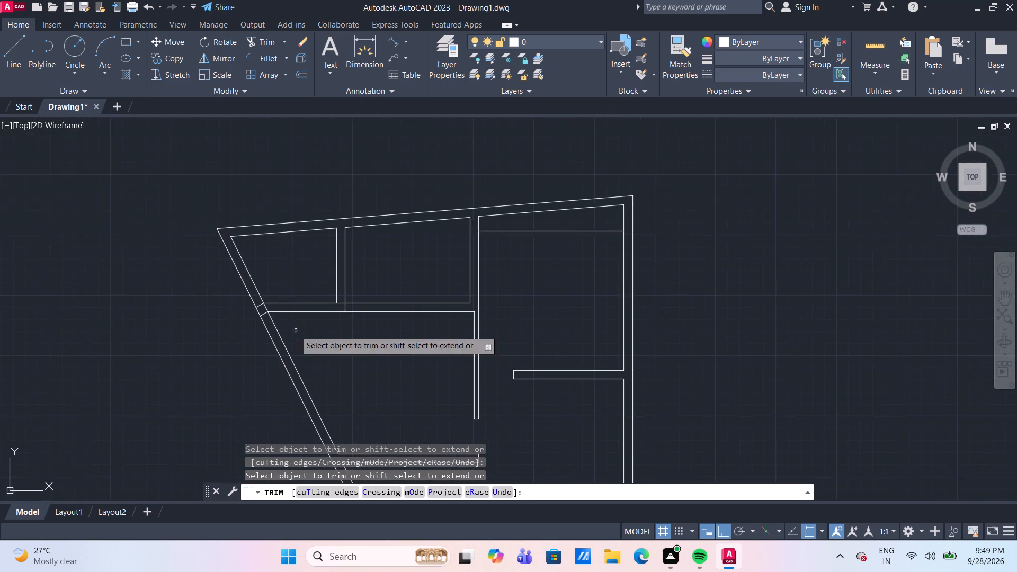
scroll(263, 314, "up", 3)
left_click(241, 267)
left_click(266, 338)
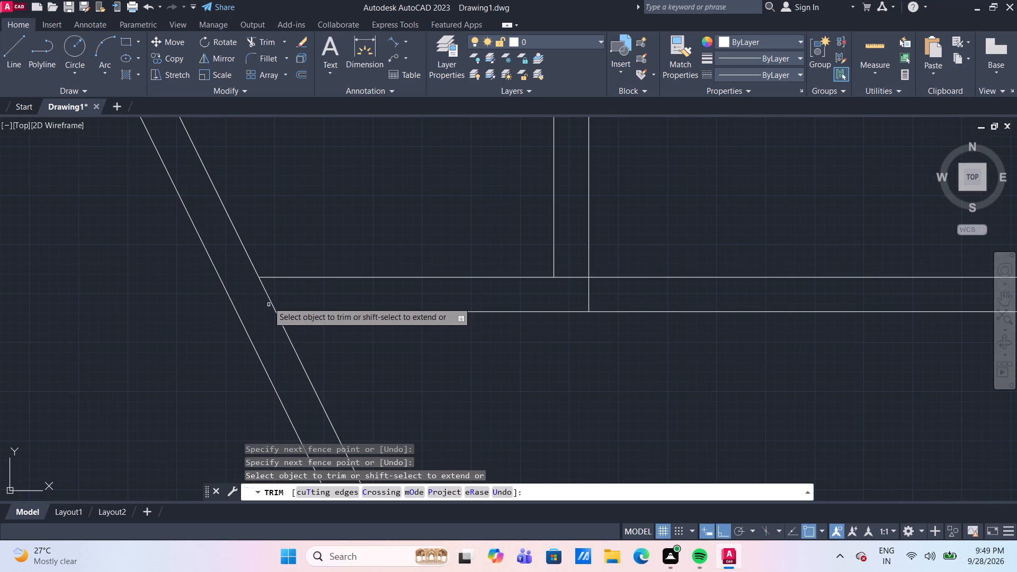
left_click(266, 294)
Trim the overlapping line segments where the short upper vertical partition joins the upper horizontal partition to clean up the junction.
scroll(600, 366, "down", 3)
middle_click_drag(604, 379, 512, 339)
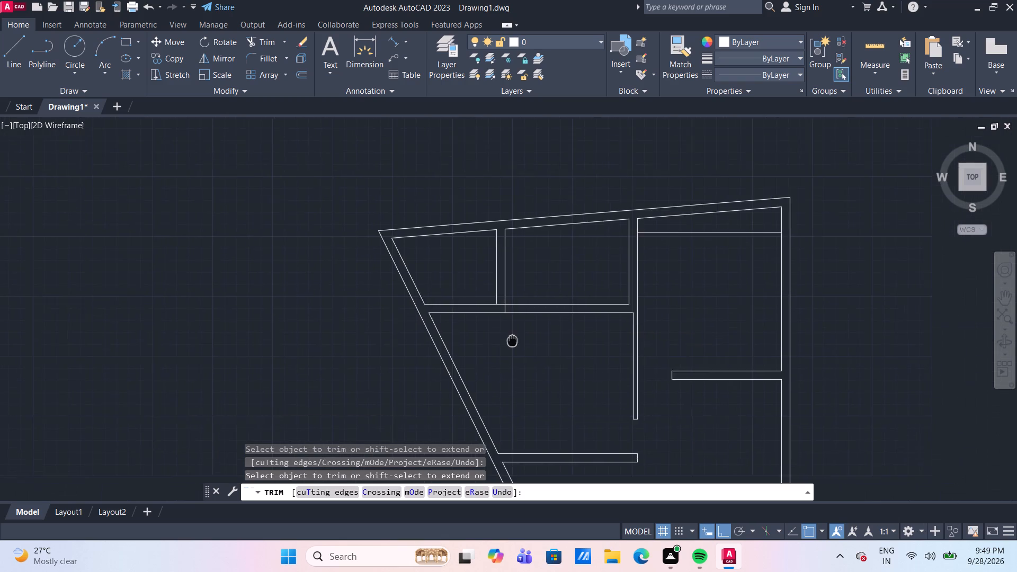
middle_click_drag(512, 339, 373, 325)
scroll(373, 325, "up", 1)
scroll(352, 264, "up", 2)
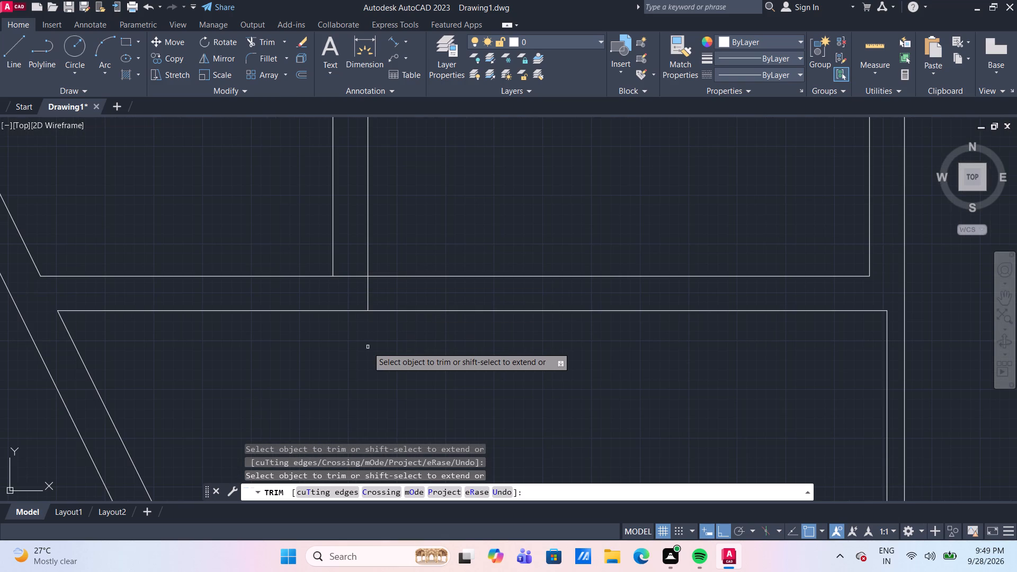
left_click(373, 292)
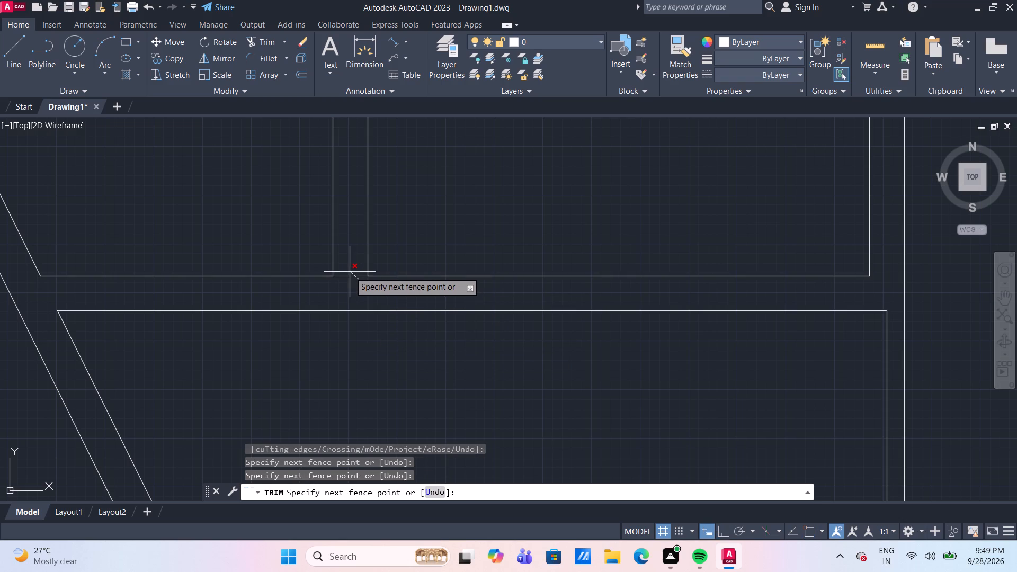
left_click(350, 272)
key("Escape")
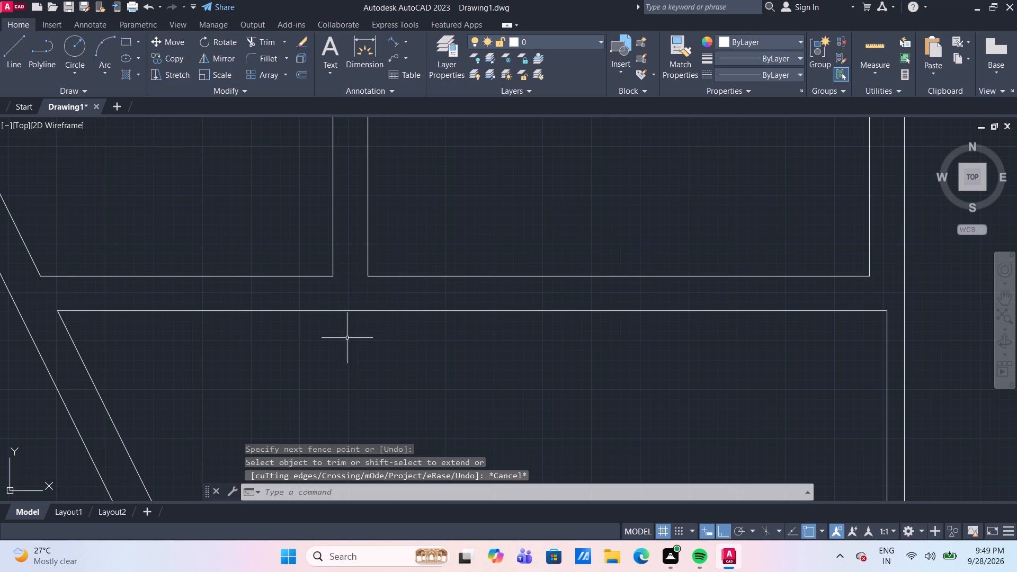
Draw a line across the short vertical partition's base, continuing down across the upper horizontal partition's thickness.
left_click(21, 65)
left_click(332, 275)
left_click(368, 277)
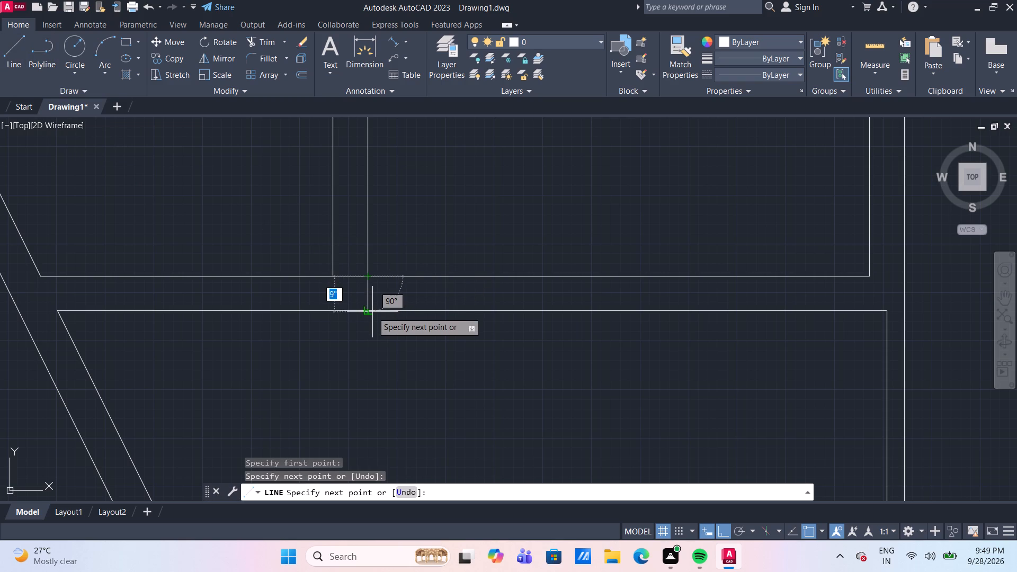
left_click(368, 311)
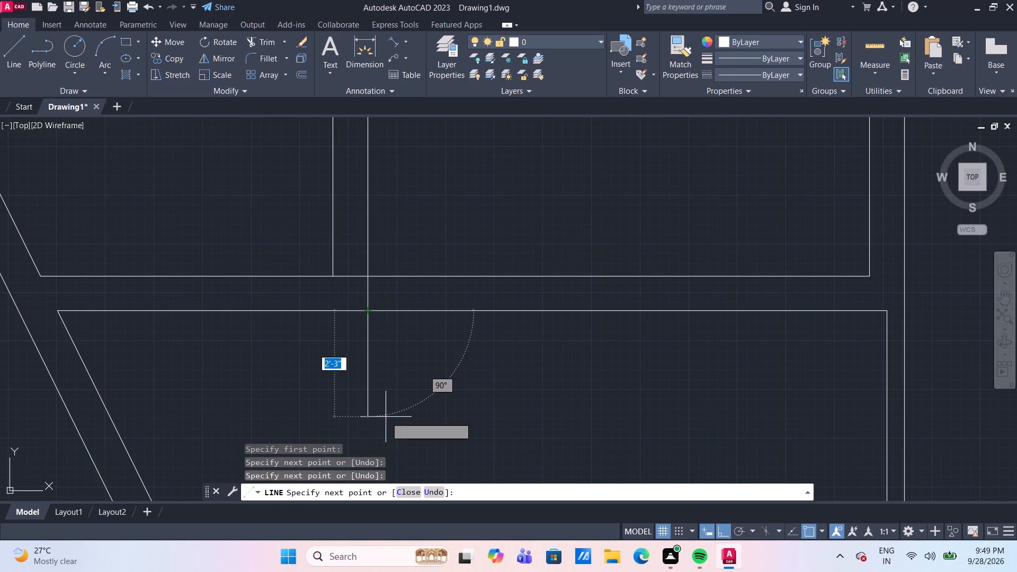
key("Return")
Offset the cross line at the short vertical partition's base 2'6" upward to mark an opening.
scroll(386, 417, "down", 1)
middle_click_drag(407, 394, 383, 406)
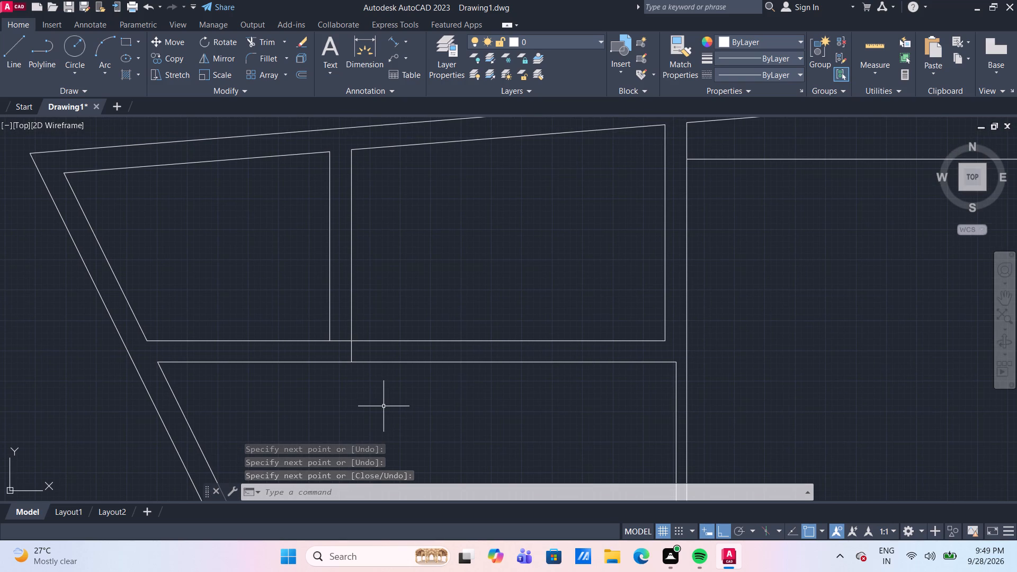
key("o")
key("Return")
key("Return")
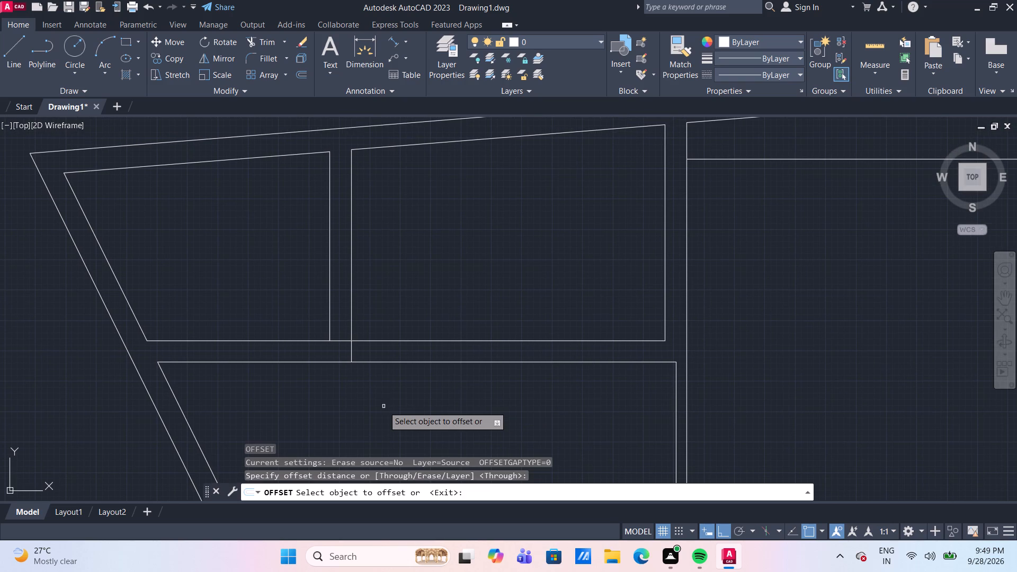
left_click(341, 343)
type("2'6\"")
key("Return")
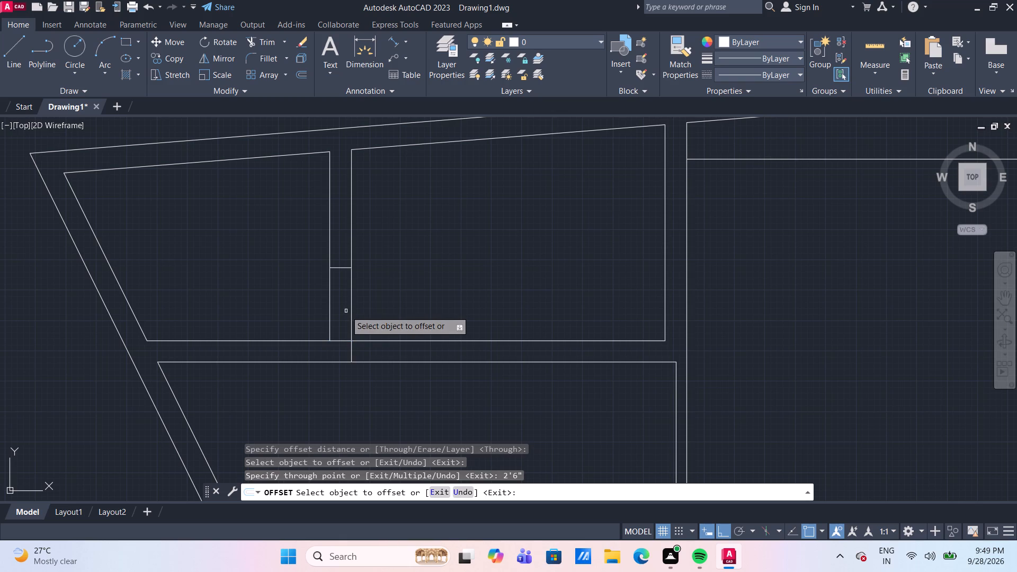
Offset the cross line in the upper horizontal partition 3' toward the central vertical partition to mark a doorway.
left_click(353, 348)
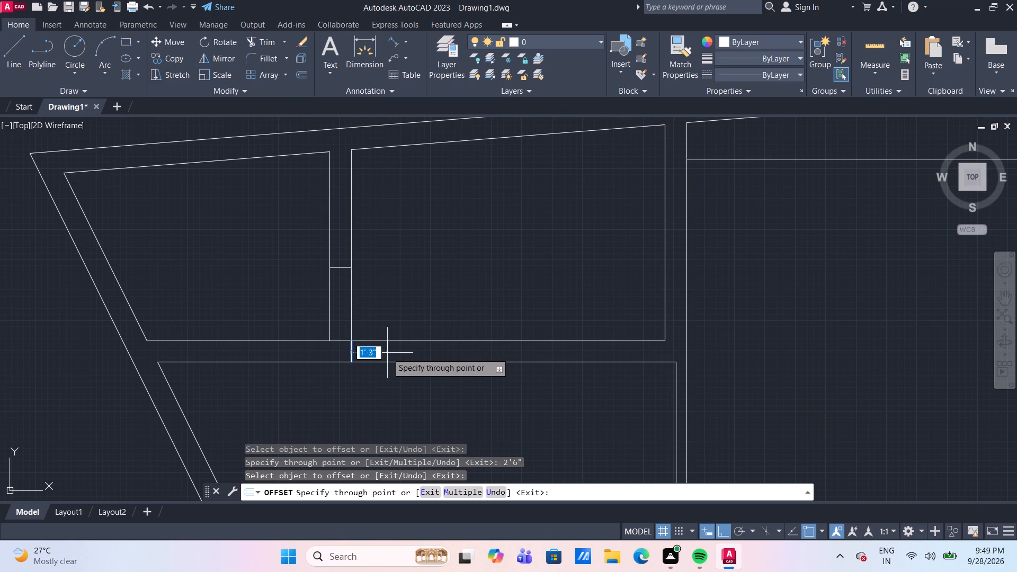
key("3")
key("apostrophe")
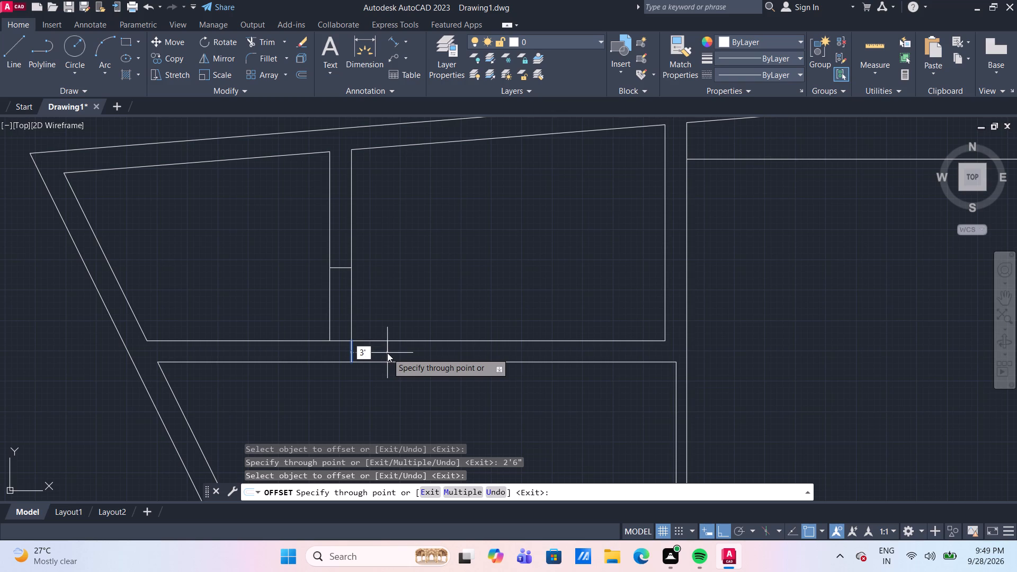
key("Return")
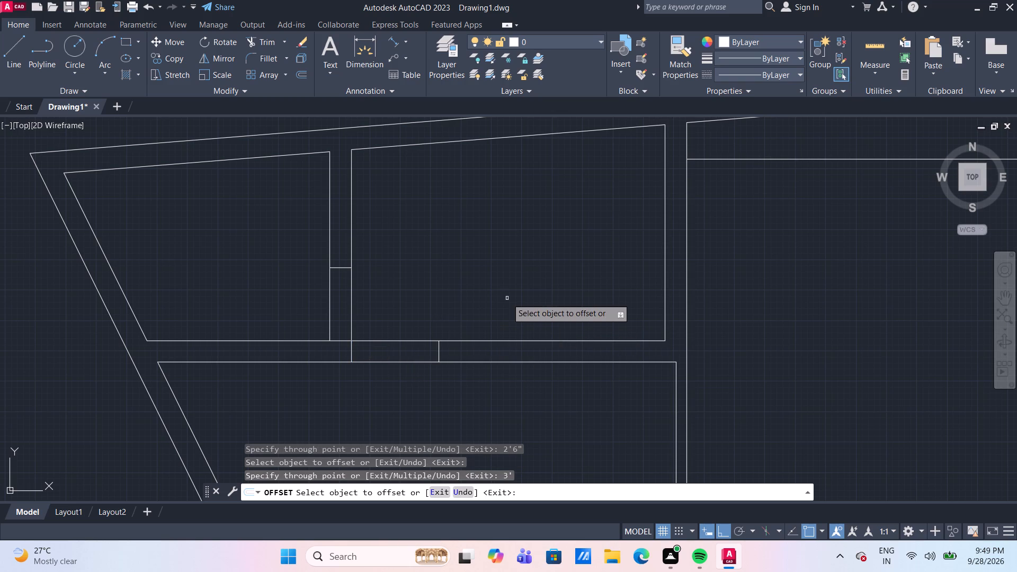
key("Escape")
Draw a short line across the central vertical partition's thickness, level with the upper horizontal partition's upper face.
key("l")
key("Return")
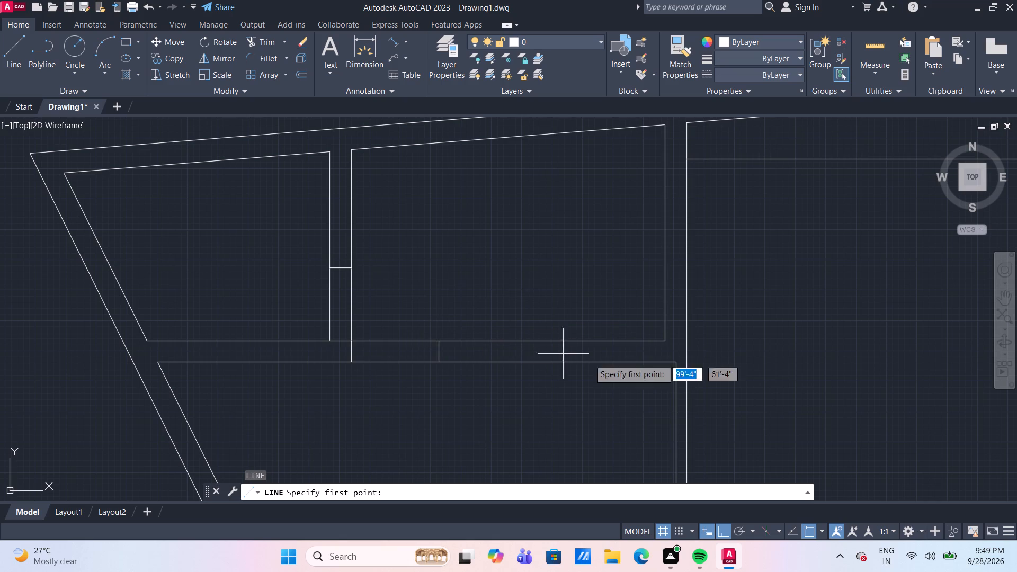
left_click(666, 340)
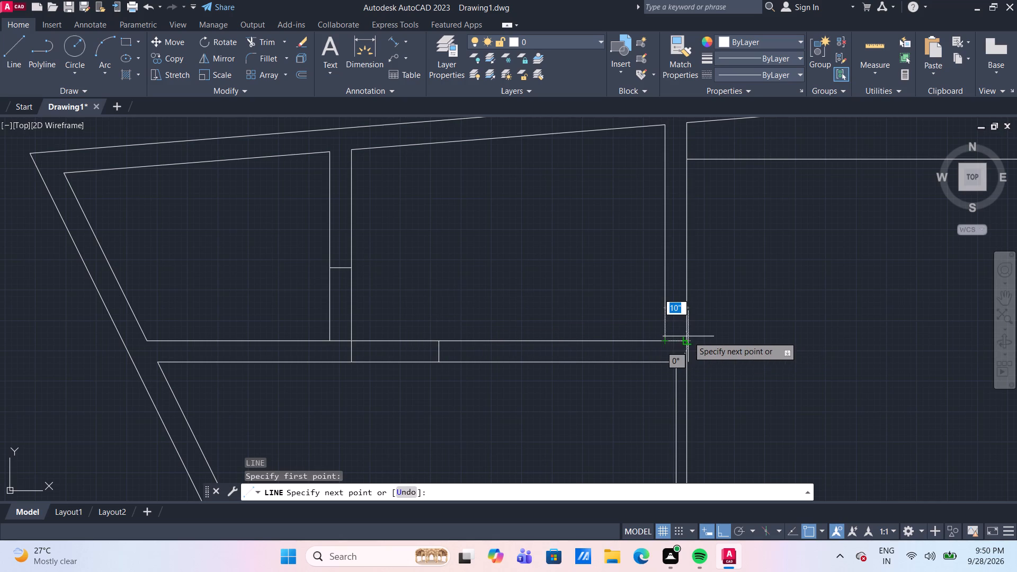
left_click_drag(688, 342, 693, 342)
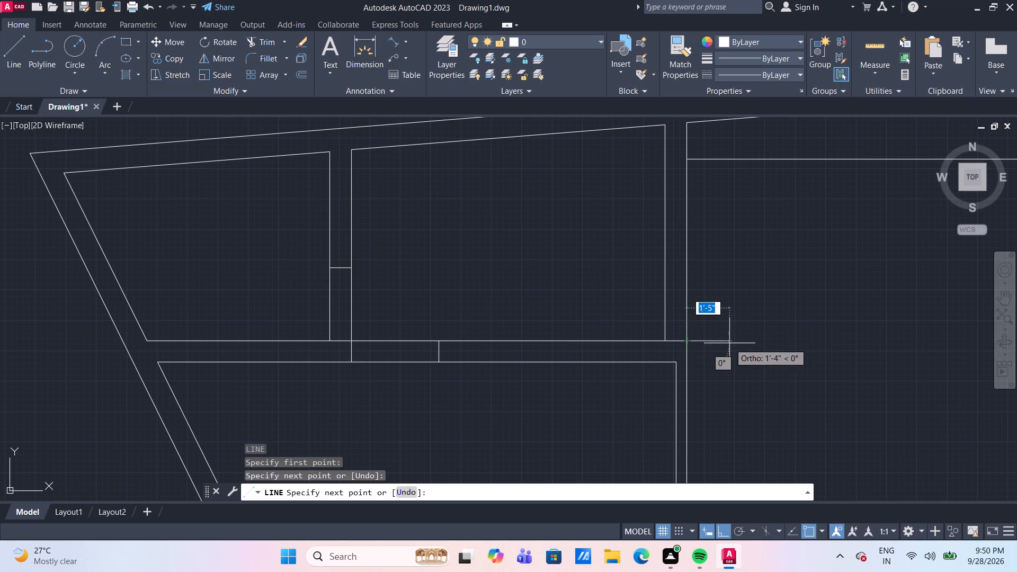
key("Return")
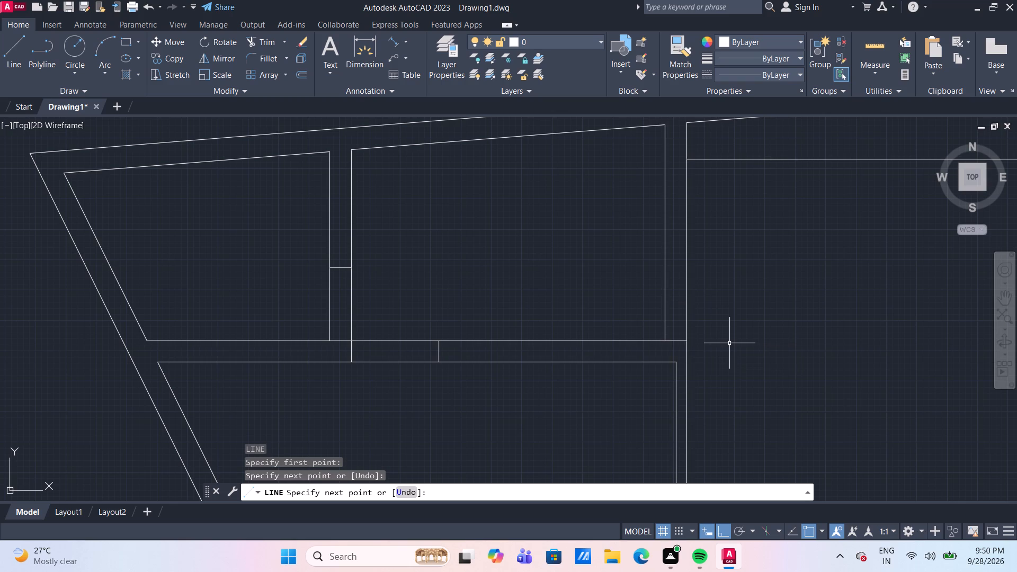
Offset the central vertical partition's cross line upward in succession by 9", 2' and 3', each from the previous line.
key("o")
key("Return")
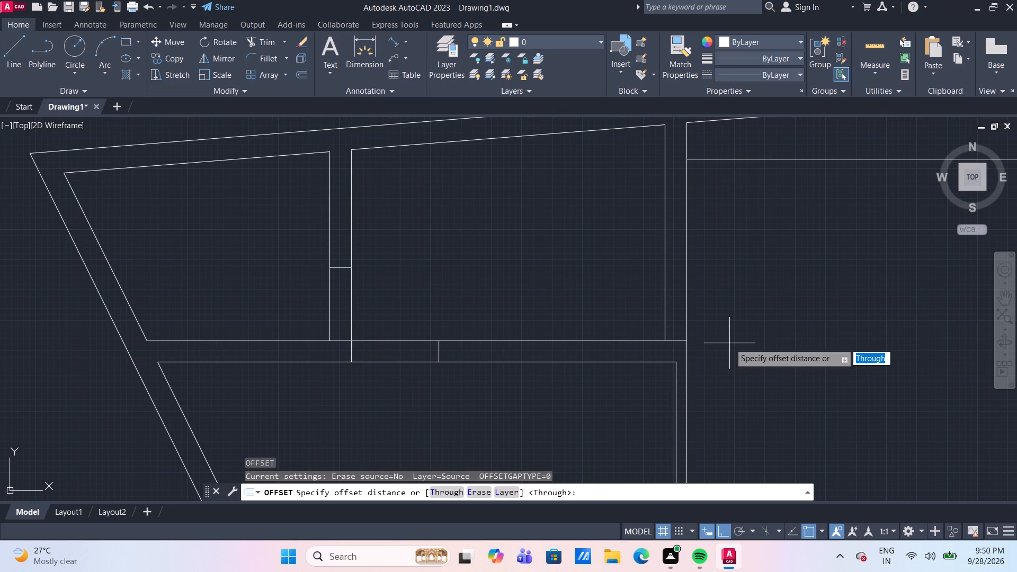
key("Return")
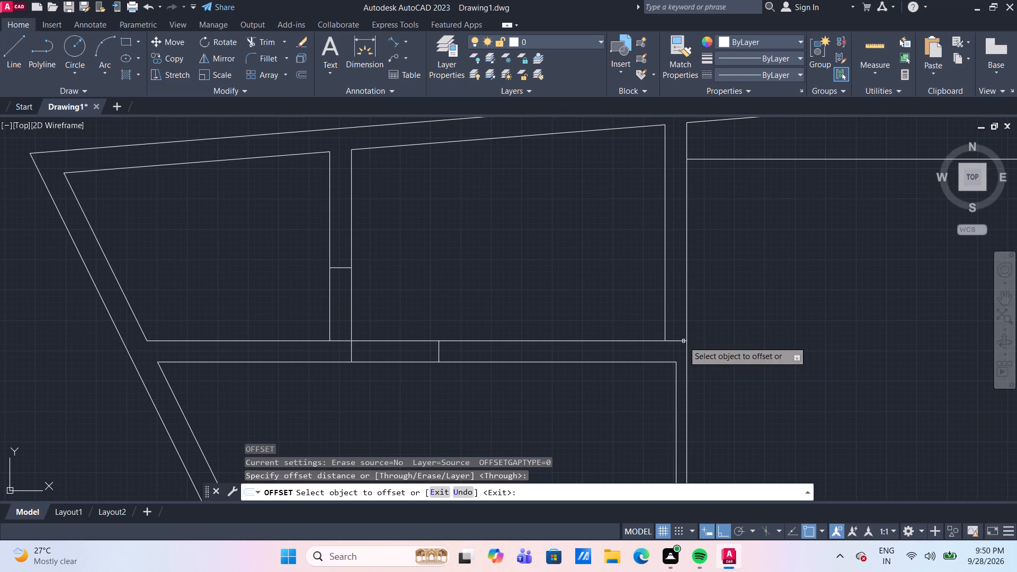
left_click(681, 341)
type("9\"")
key("Return")
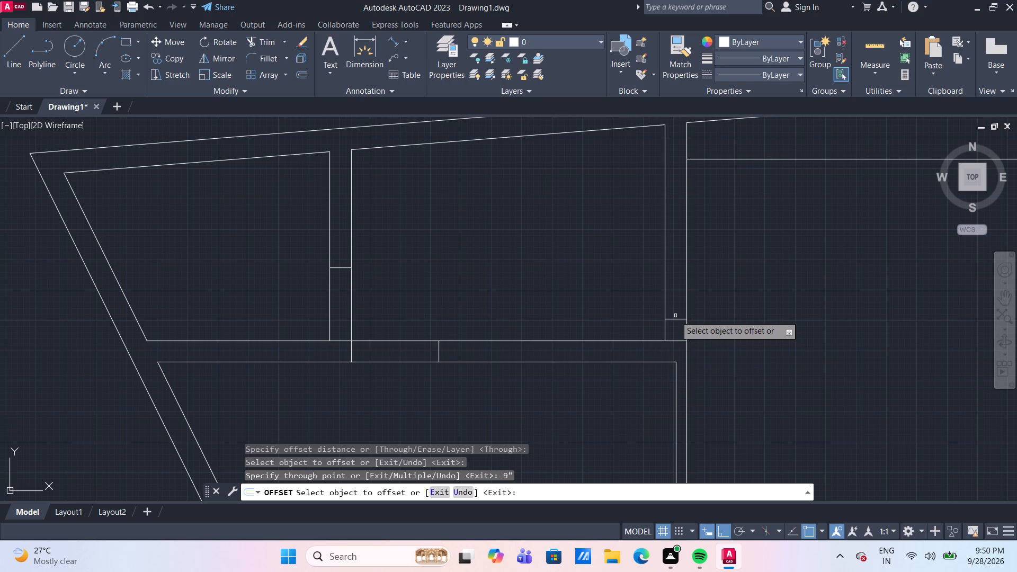
left_click(676, 320)
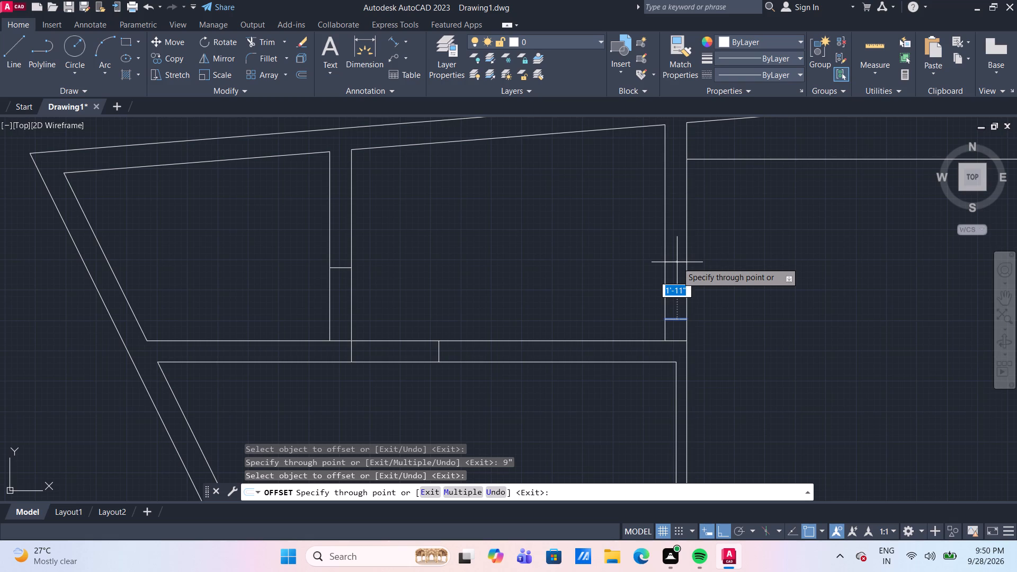
type("2'")
key("Return")
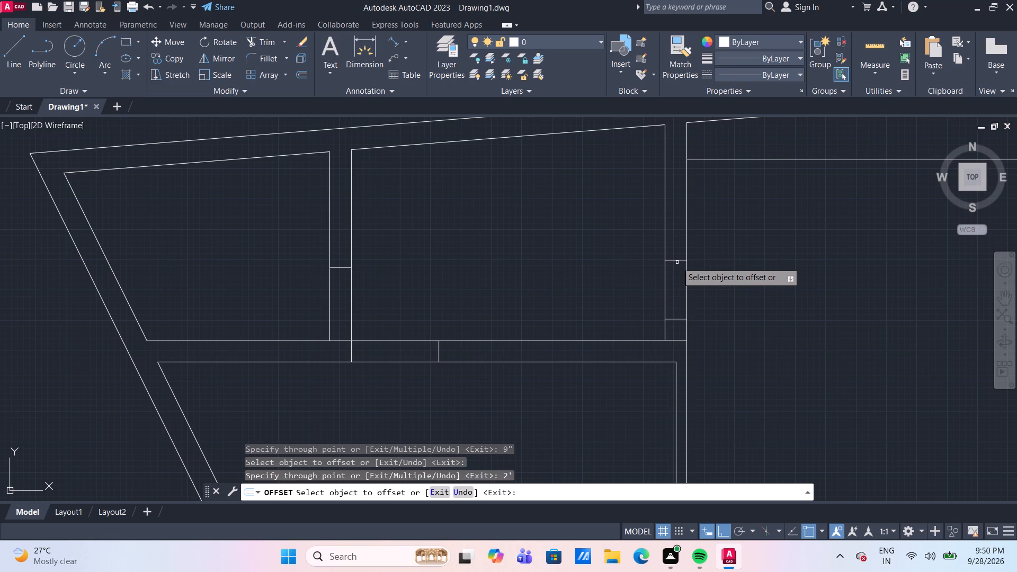
left_click(677, 262)
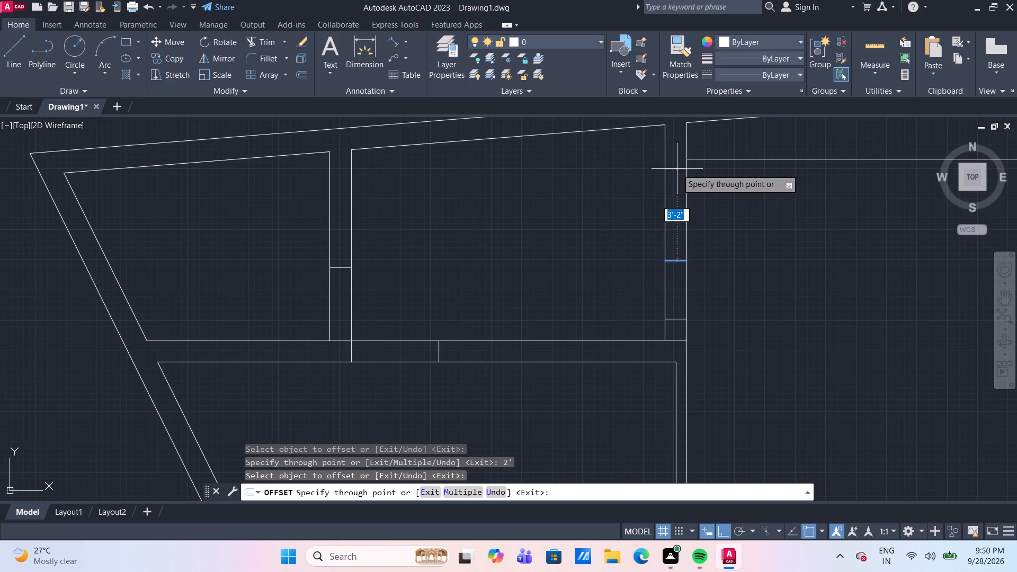
type("3'")
key("Return")
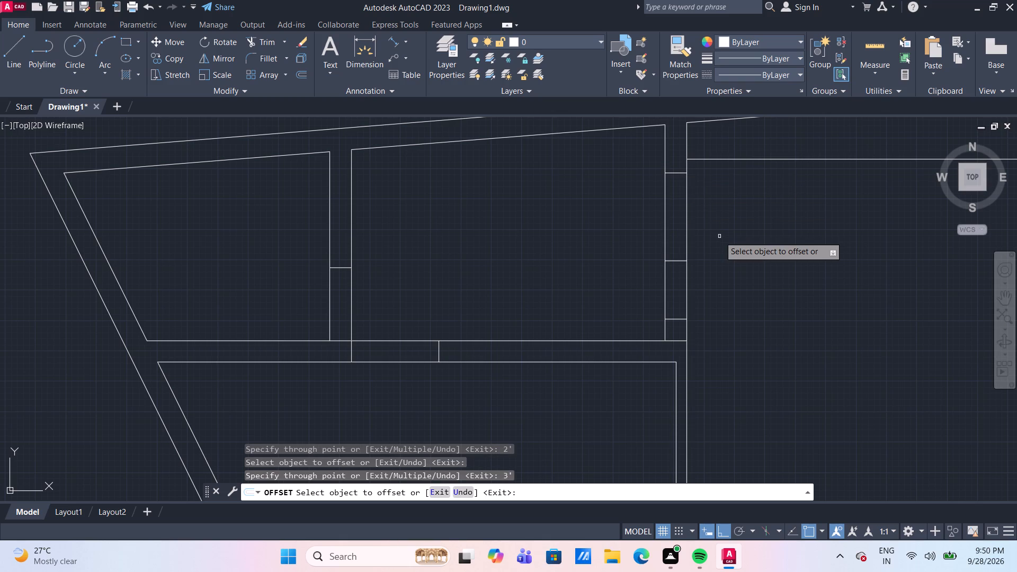
key("Escape")
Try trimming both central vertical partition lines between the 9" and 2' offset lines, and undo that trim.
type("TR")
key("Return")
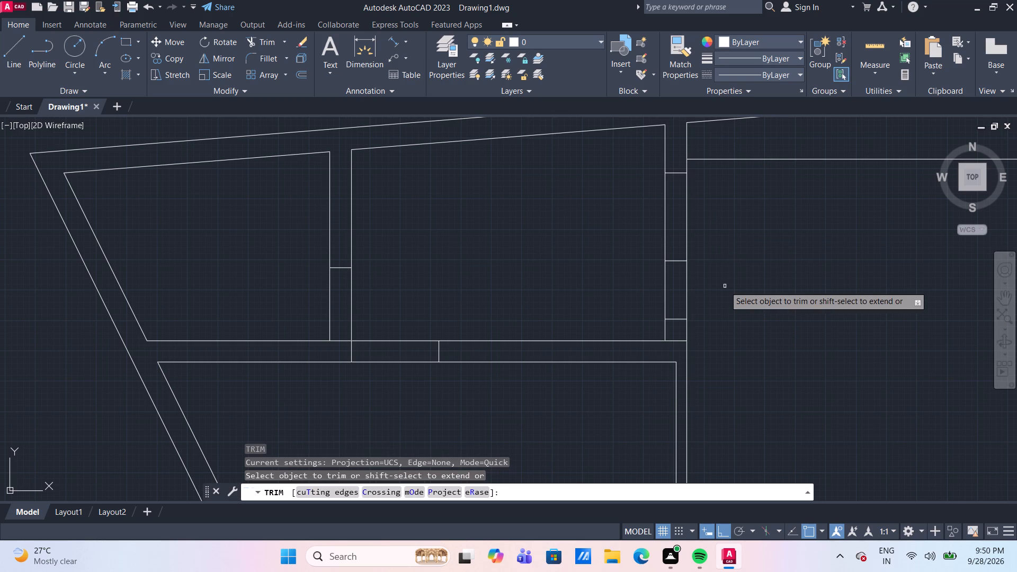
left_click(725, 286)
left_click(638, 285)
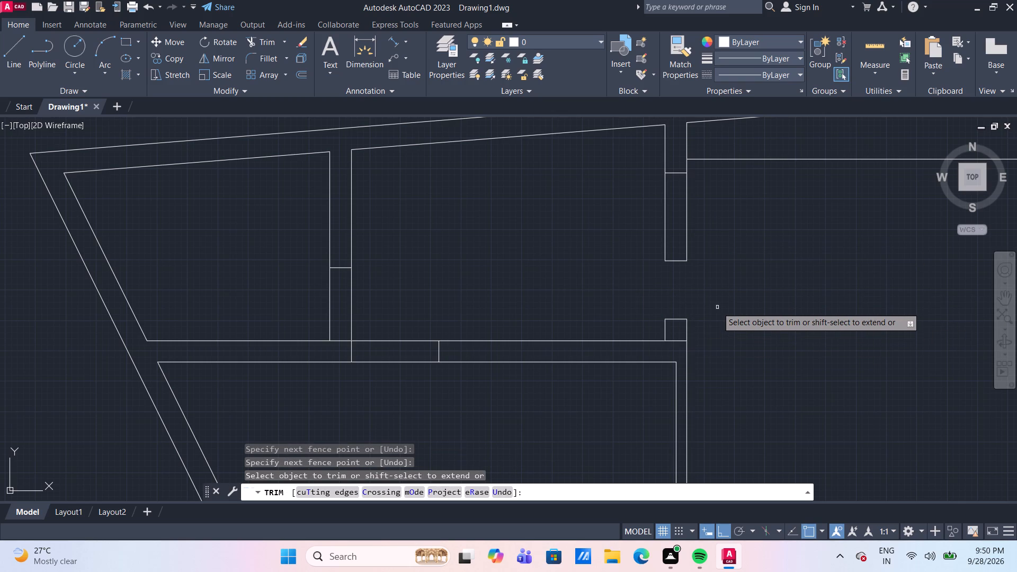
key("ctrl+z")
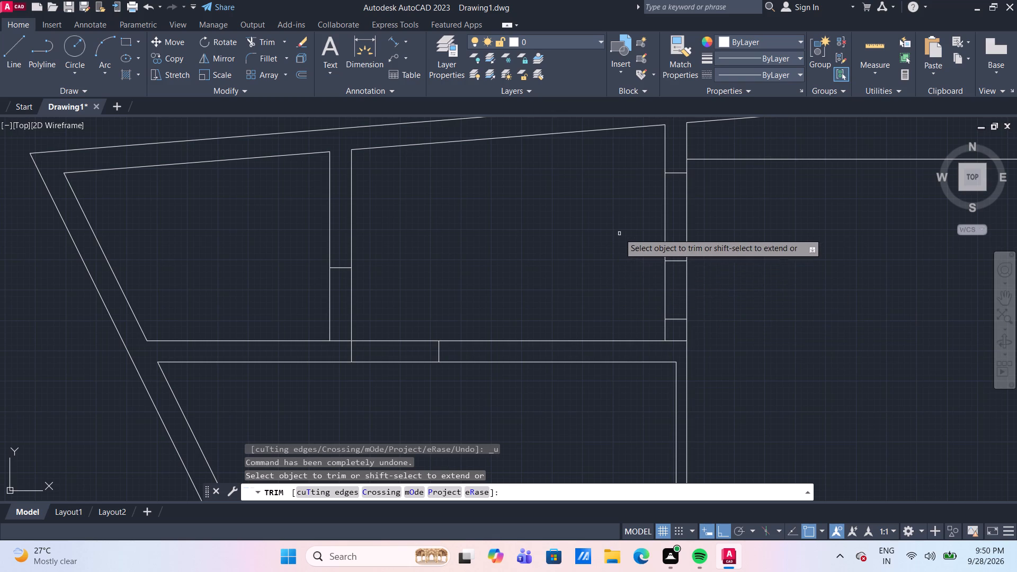
Trim the central vertical partition's lines within the 3' offset span to open a doorway, and remove the cross line at the junction.
left_click(621, 233)
left_click(715, 216)
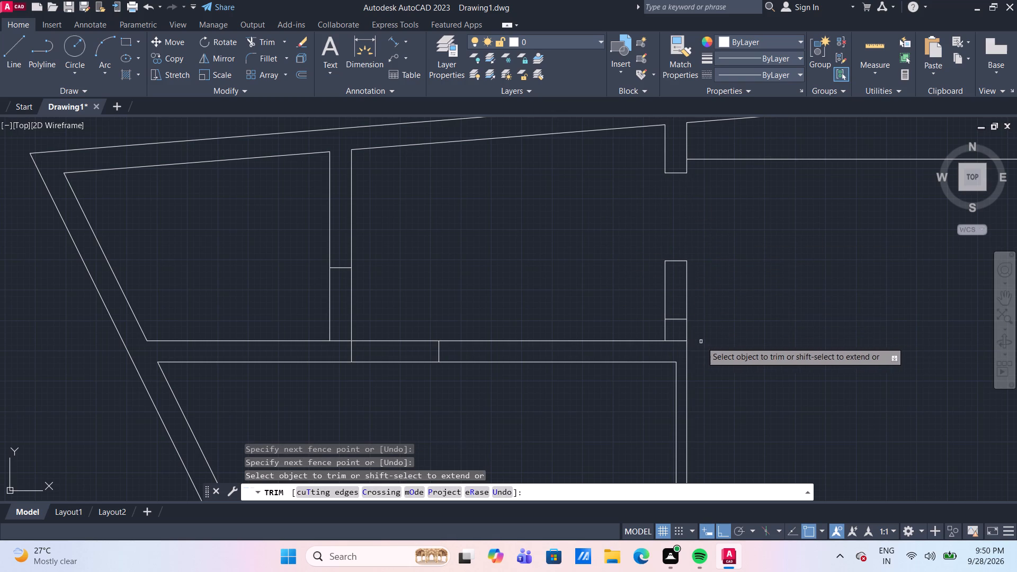
left_click(676, 342)
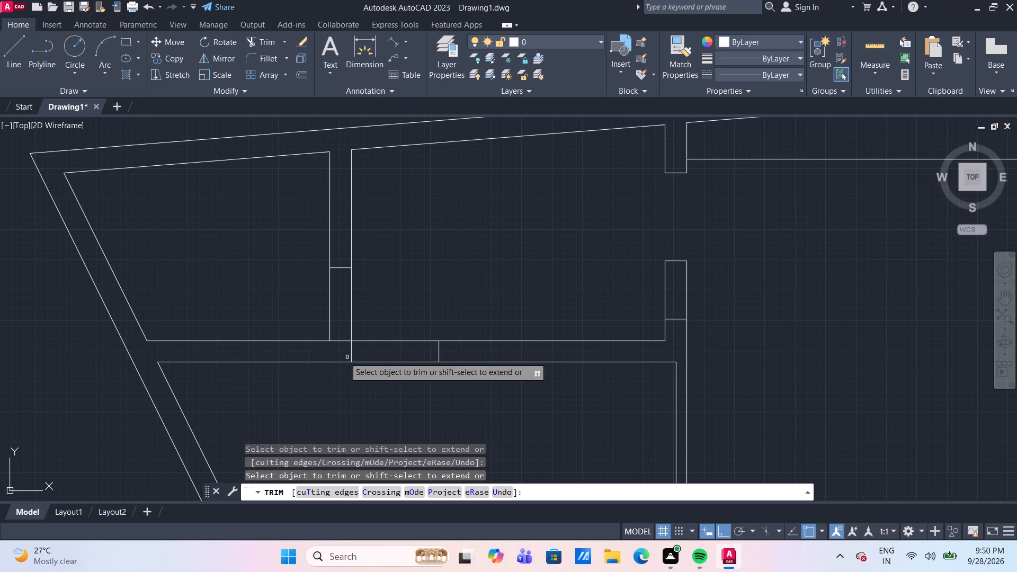
Trim out the 2'6" opening at the short vertical partition's base and the 3' doorway in the upper horizontal partition.
left_click(301, 300)
left_click(387, 305)
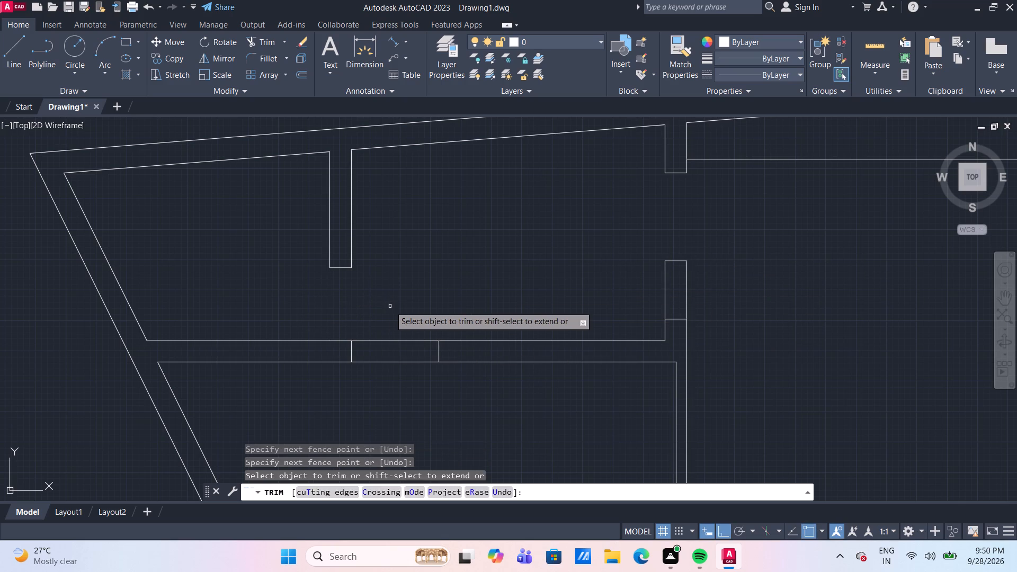
left_click(390, 306)
left_click(419, 394)
scroll(419, 394, "down", 1)
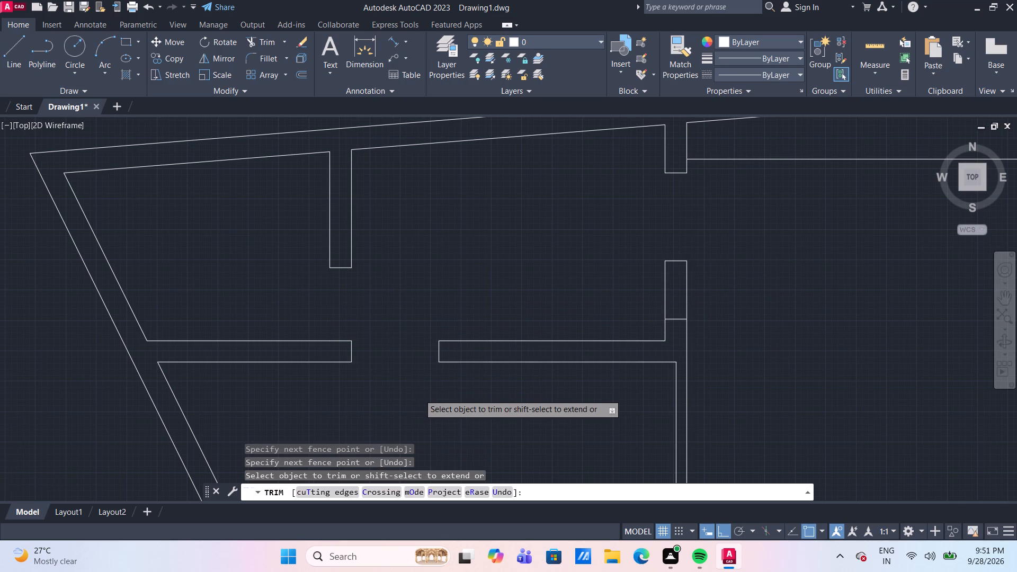
scroll(419, 394, "down", 1)
middle_click_drag(546, 379, 529, 291)
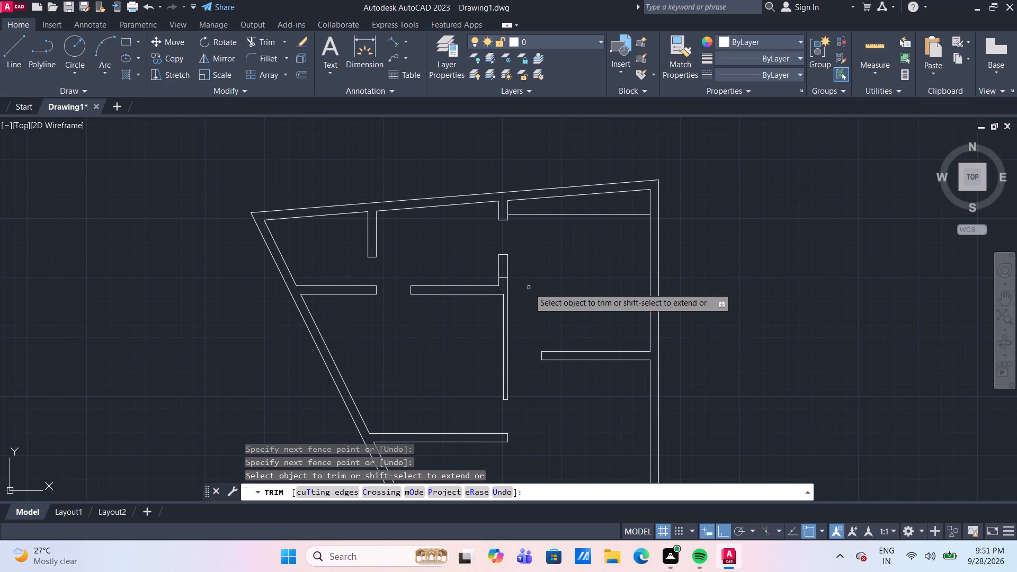
scroll(561, 318, "down", 1)
middle_click_drag(561, 318, 559, 287)
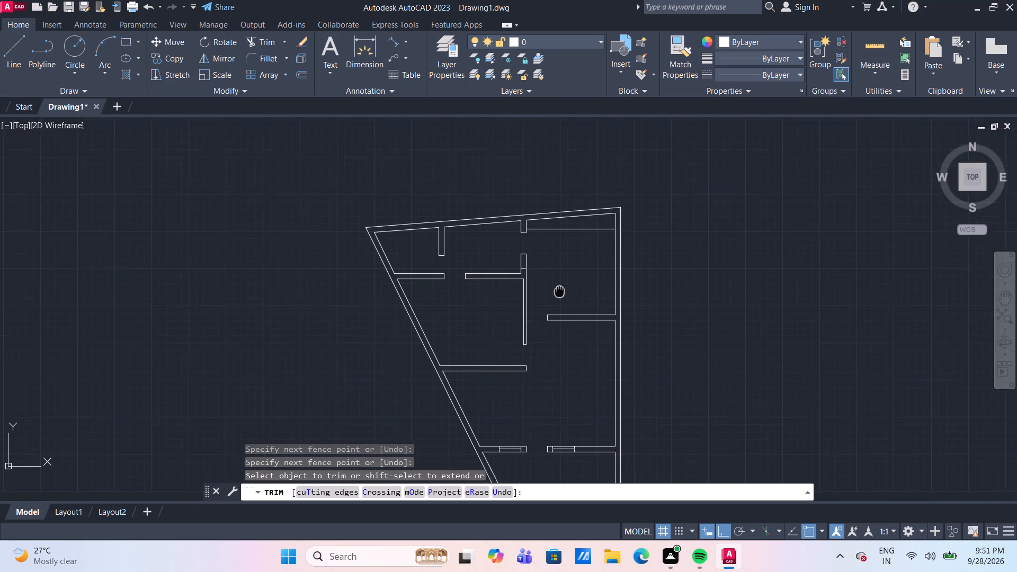
middle_click_drag(559, 287, 555, 257)
middle_click_drag(556, 348, 551, 296)
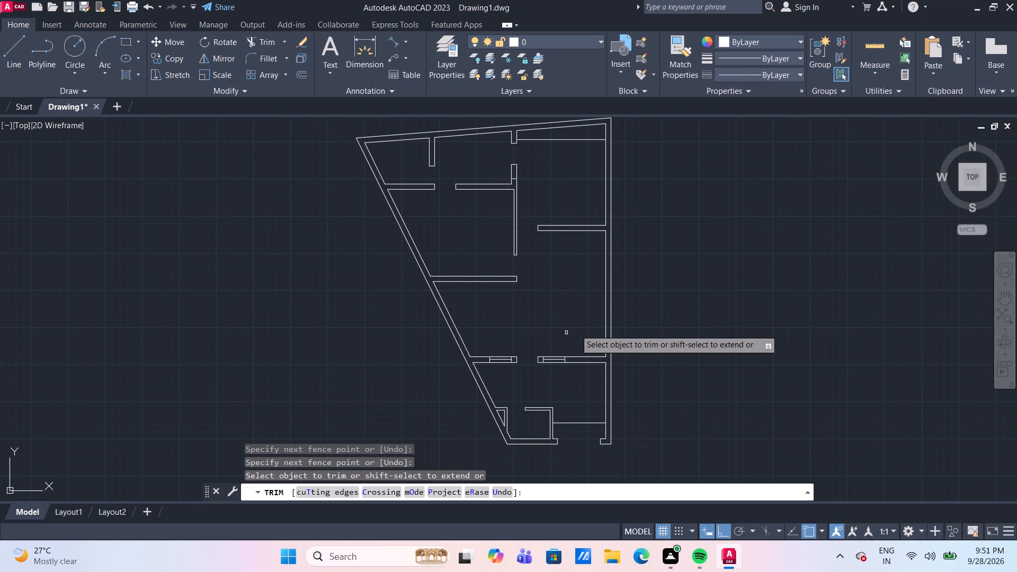
key("Escape")
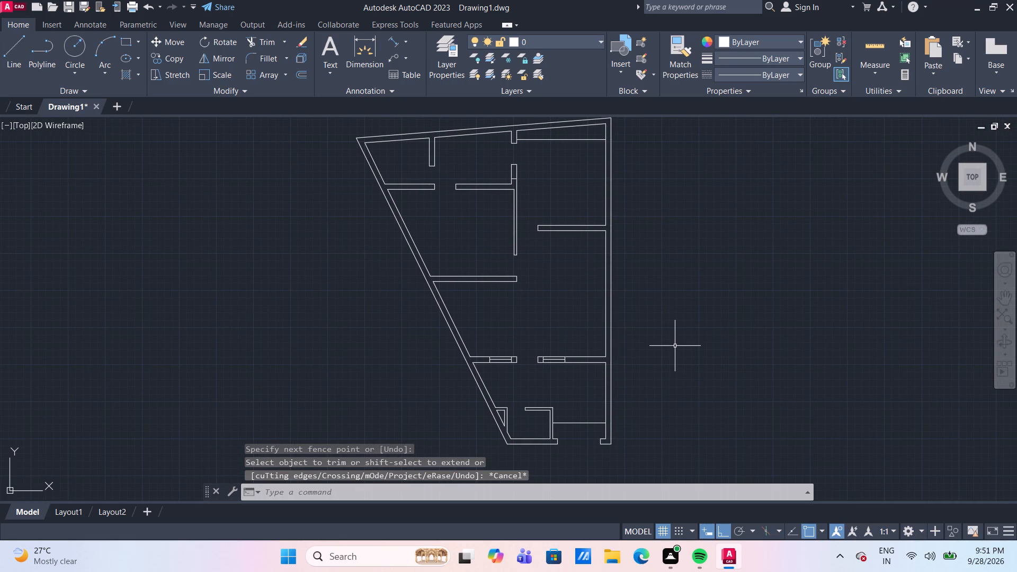
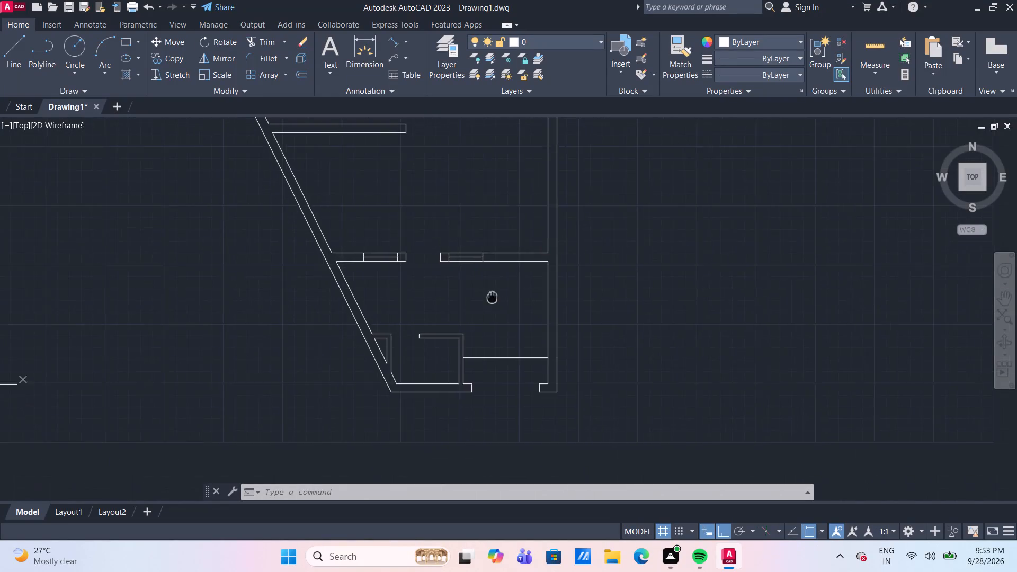
Examine the door openings and partitions in the lower rooms of the floor plan.
scroll(492, 296, "up", 1)
middle_click_drag(477, 362, 489, 244)
scroll(489, 244, "up", 1)
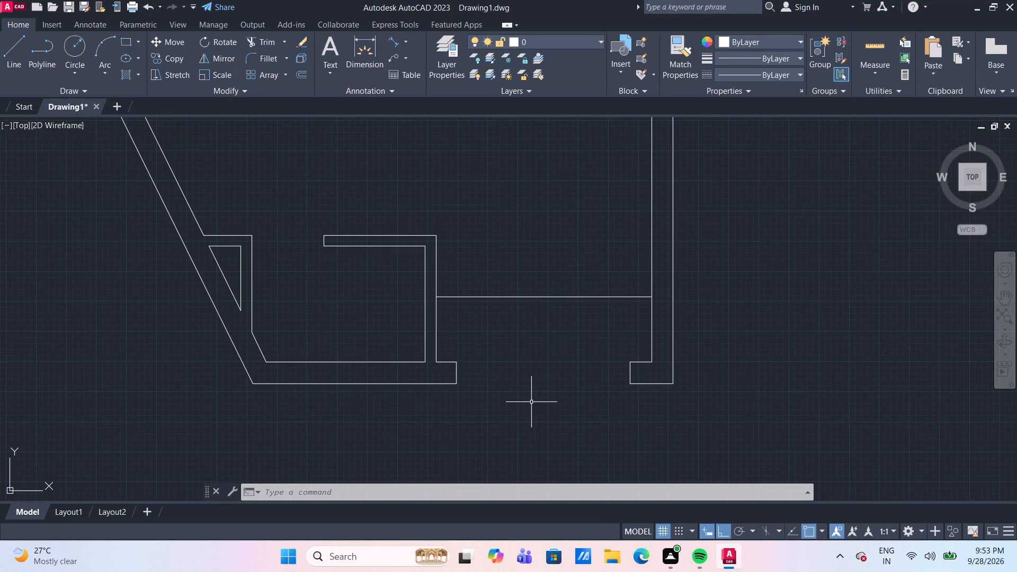
scroll(518, 332, "down", 2)
middle_click_drag(466, 238, 466, 243)
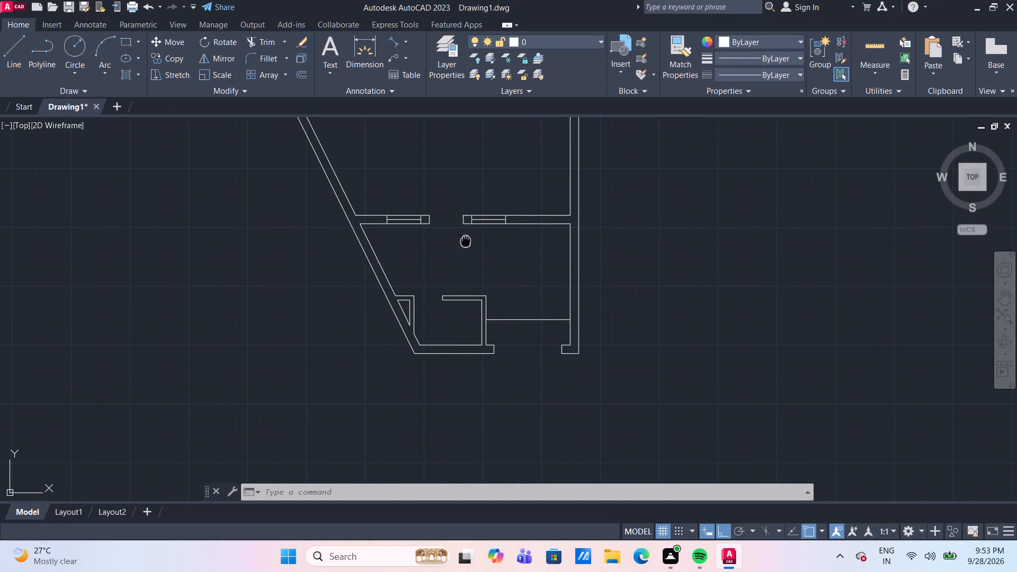
middle_click_drag(466, 243, 467, 284)
scroll(459, 191, "down", 1)
middle_click_drag(459, 193, 459, 240)
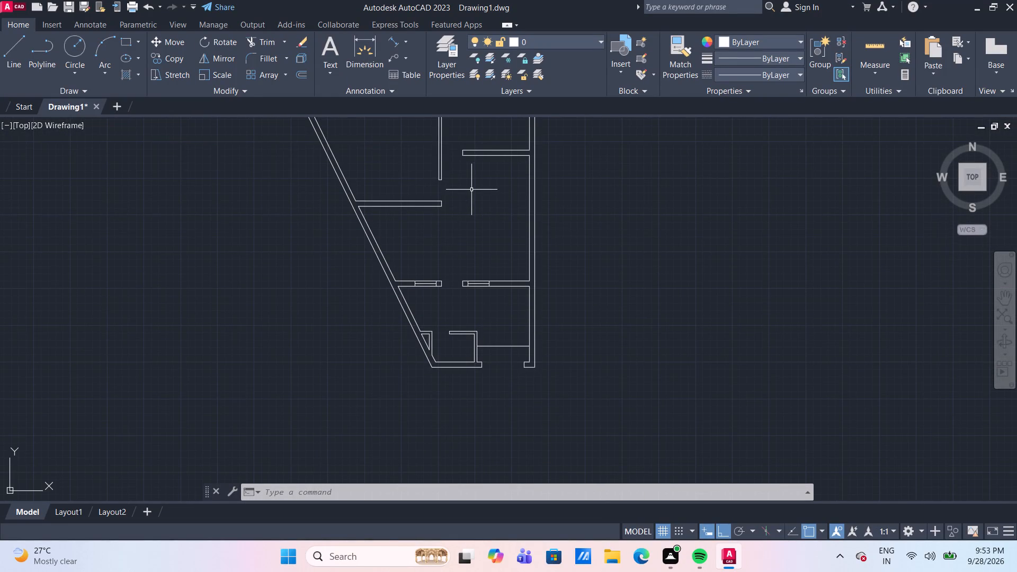
scroll(471, 190, "down", 1)
scroll(470, 254, "up", 3)
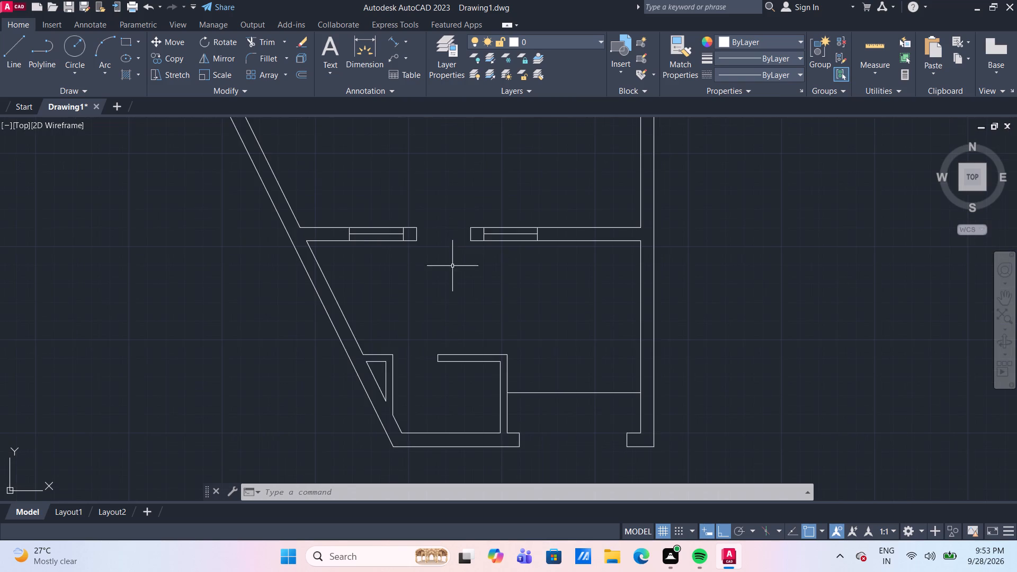
scroll(442, 239, "up", 1)
middle_click_drag(442, 243, 482, 254)
scroll(472, 254, "up", 1)
scroll(481, 254, "down", 3)
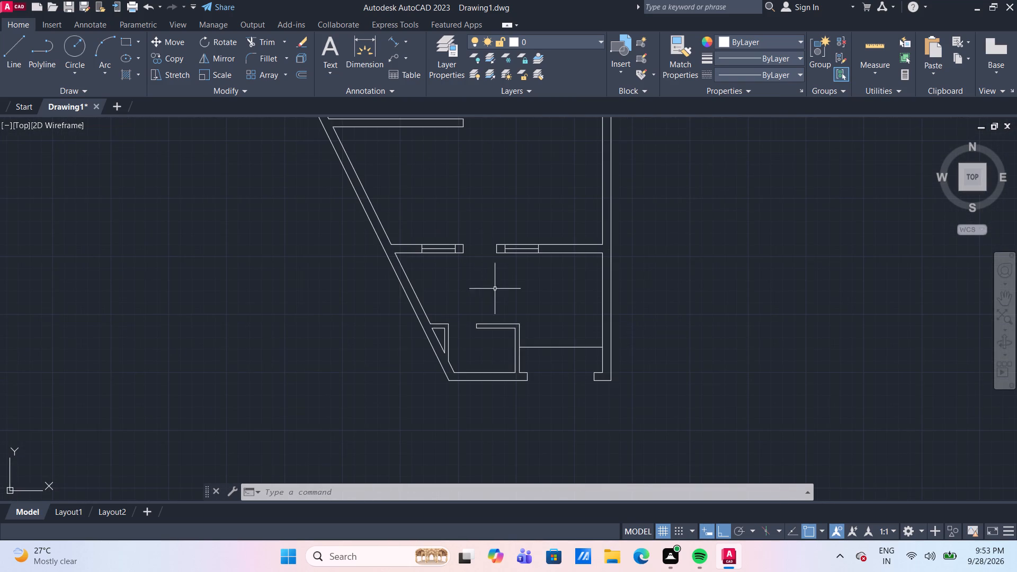
Draw a 3" horizontal line into the small bottom room's doorway from the midpoint of the upper partition's open end.
scroll(492, 361, "up", 2)
scroll(422, 294, "up", 1)
middle_click_drag(421, 294, 444, 277)
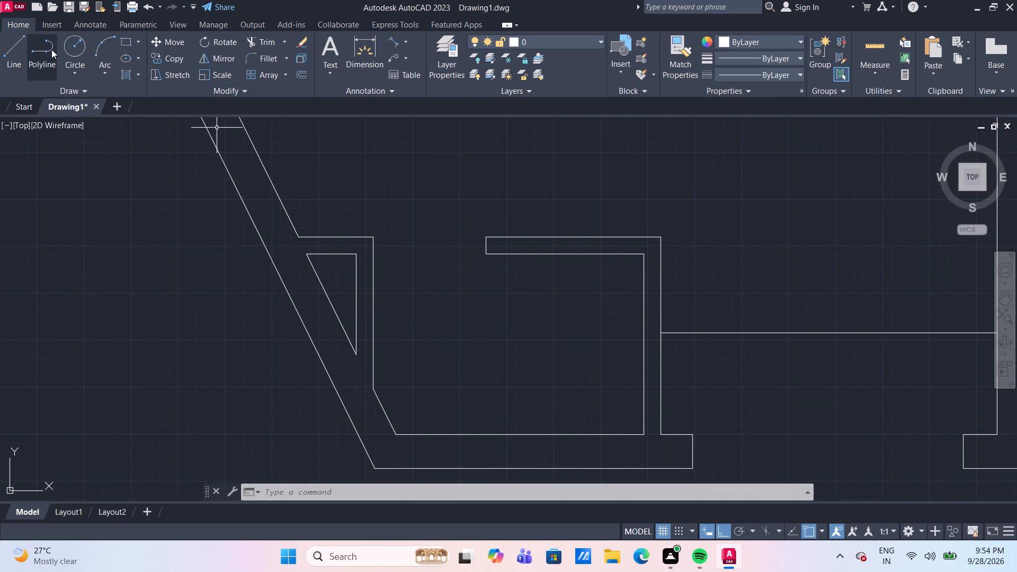
left_click_drag(18, 55, 23, 60)
scroll(374, 266, "up", 1)
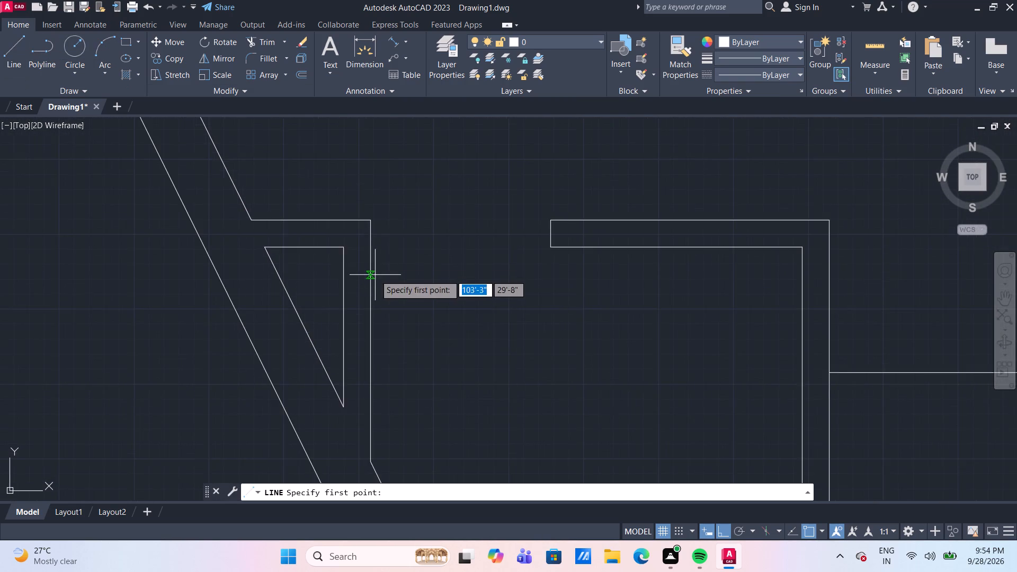
scroll(375, 275, "up", 1)
middle_click_drag(382, 251, 386, 221)
left_click_drag(658, 183, 643, 185)
type("3\"")
key("Return")
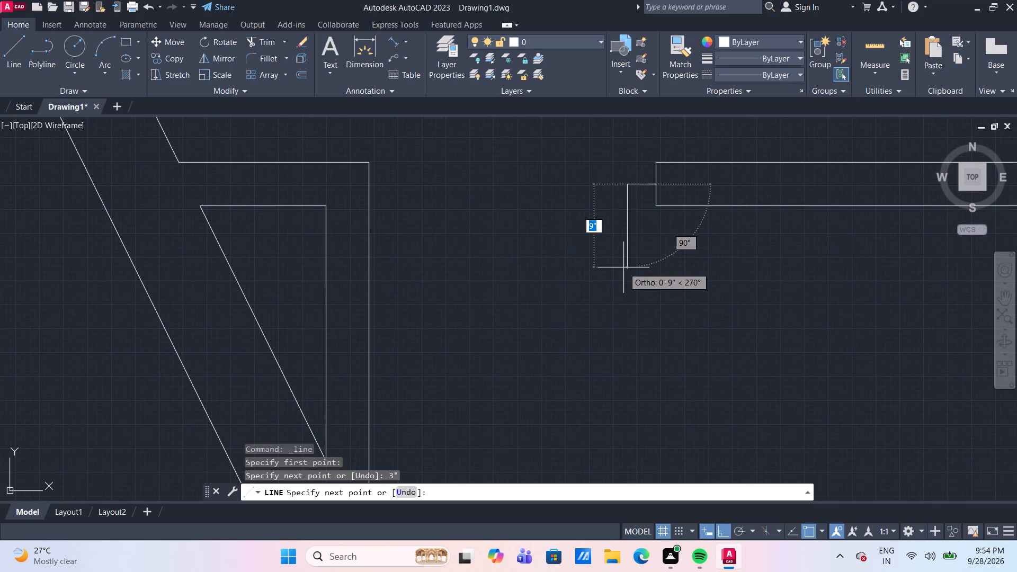
Continue the line 2' straight down into the small room as the first side of the door leaf.
type("1'")
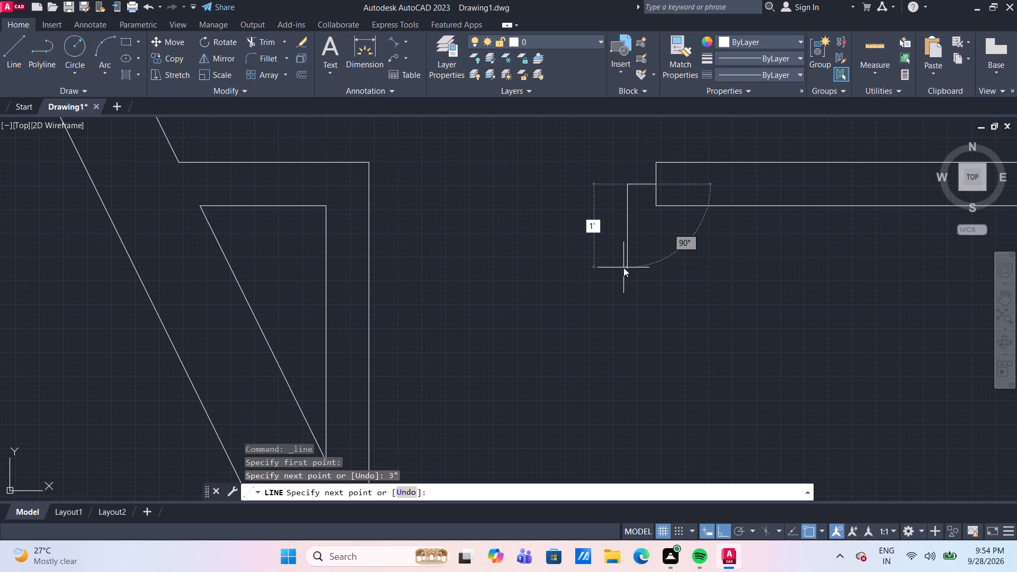
key("1")
key("1")
key("BackSpace")
key("BackSpace")
key("BackSpace")
key("BackSpace")
type("2\"")
key("BackSpace")
key("apostrophe")
key("Return")
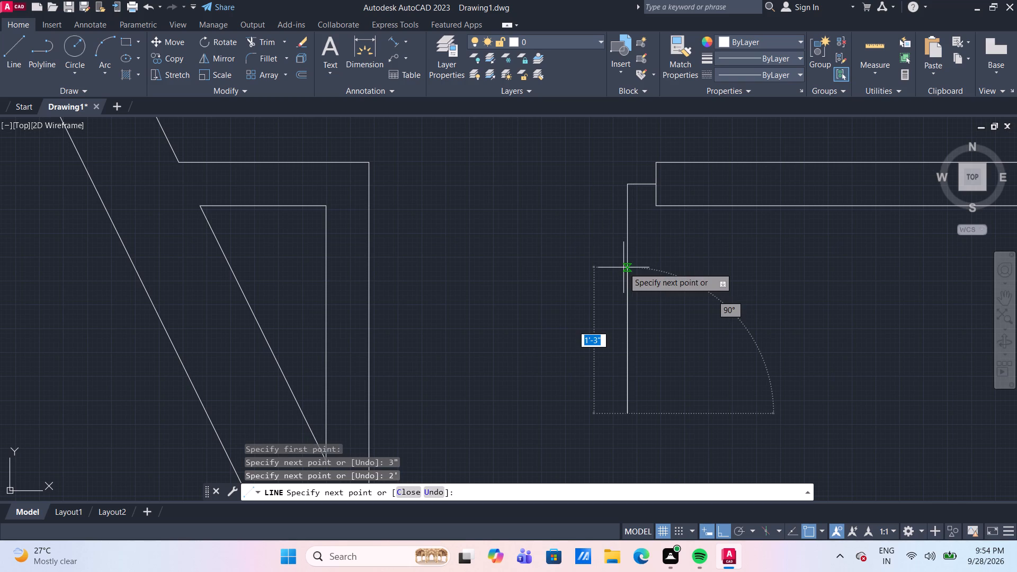
Complete the door leaf with a 1" end line toward the slanted wall, a parallel side back up, and a closing top edge.
scroll(596, 297, "down", 4)
scroll(618, 308, "up", 2)
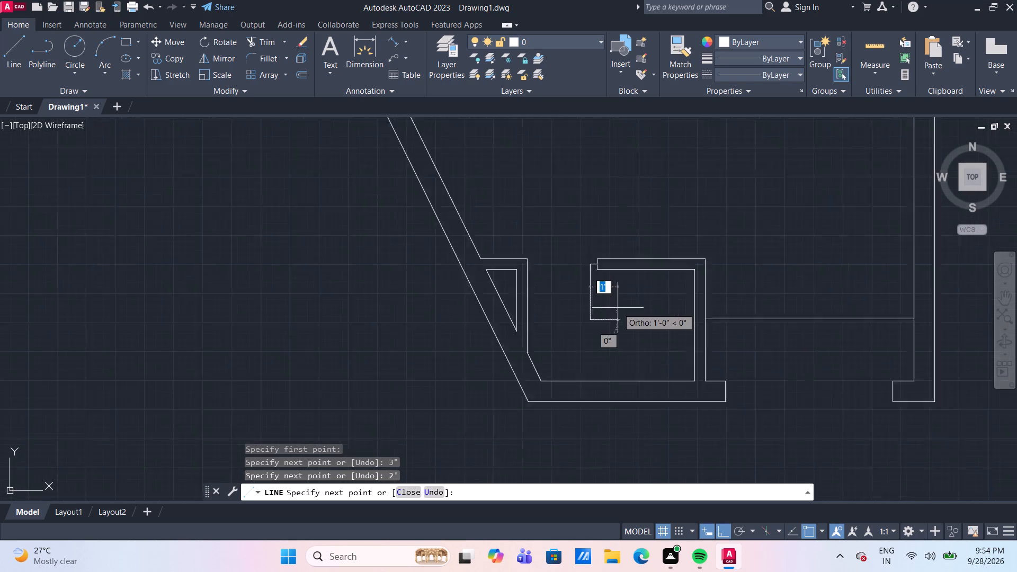
scroll(618, 308, "up", 2)
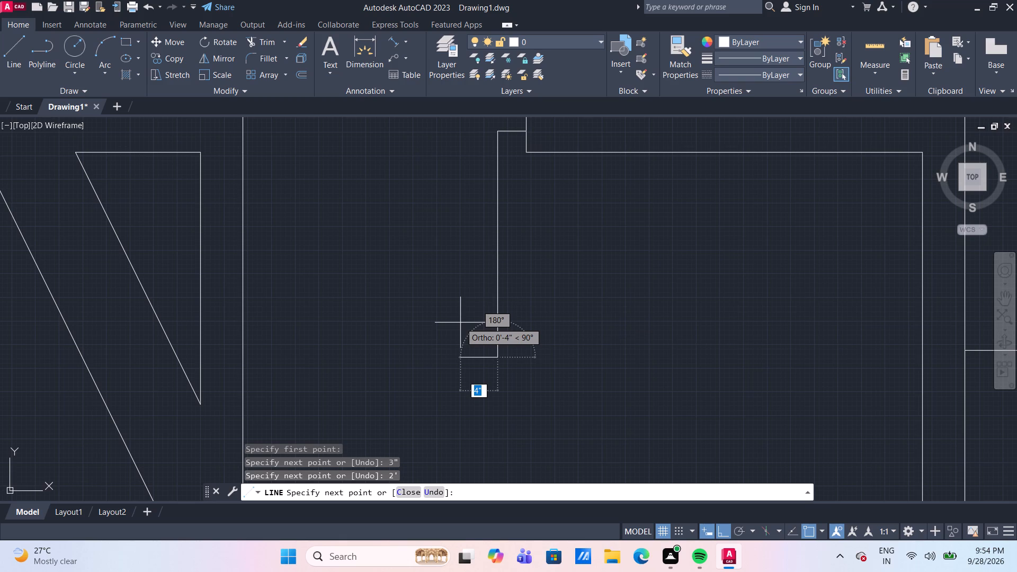
type("1\"")
key("Return")
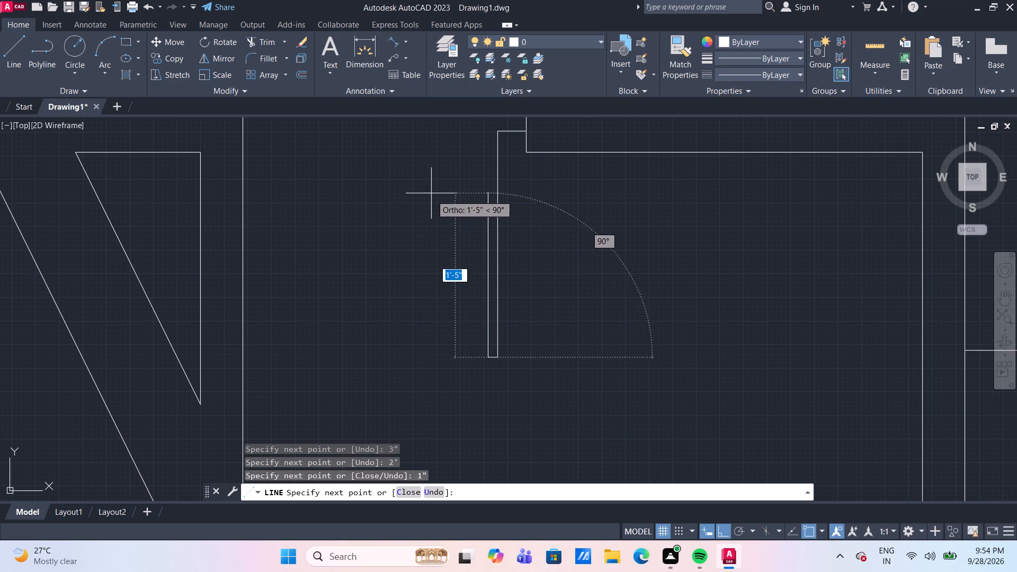
scroll(474, 133, "up", 3)
middle_click_drag(555, 131, 508, 192)
scroll(508, 192, "up", 1)
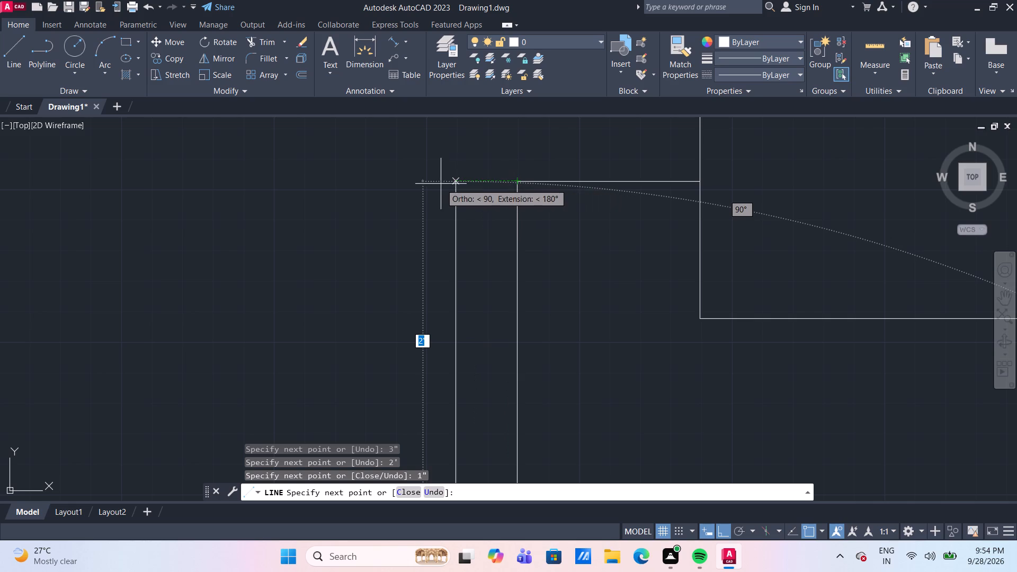
left_click(457, 184)
left_click(519, 181)
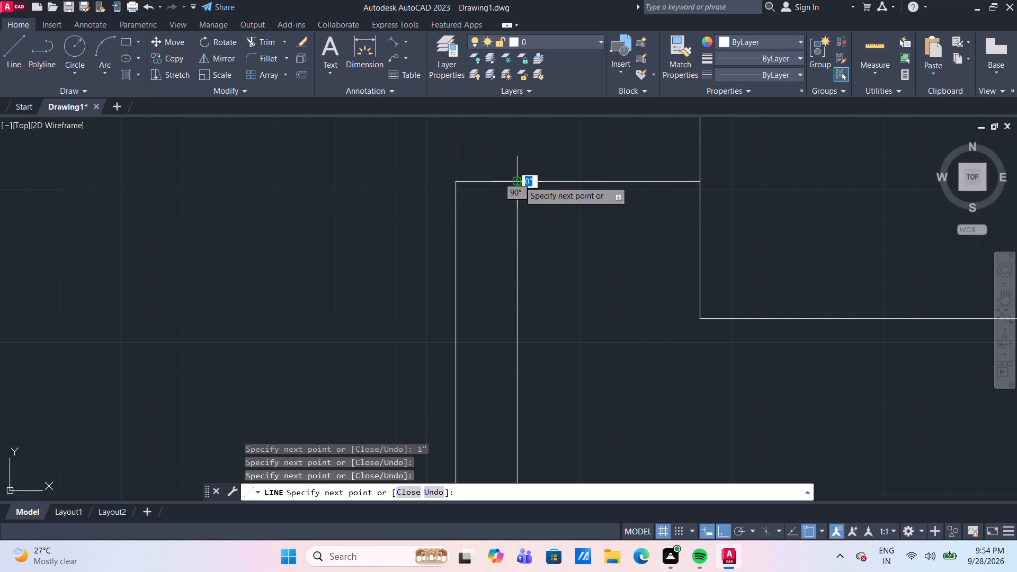
key("Return")
Draw a line from the leaf's top across the doorway to the opposite wall, 3" back along it, and about 4" upward.
scroll(442, 141, "down", 1)
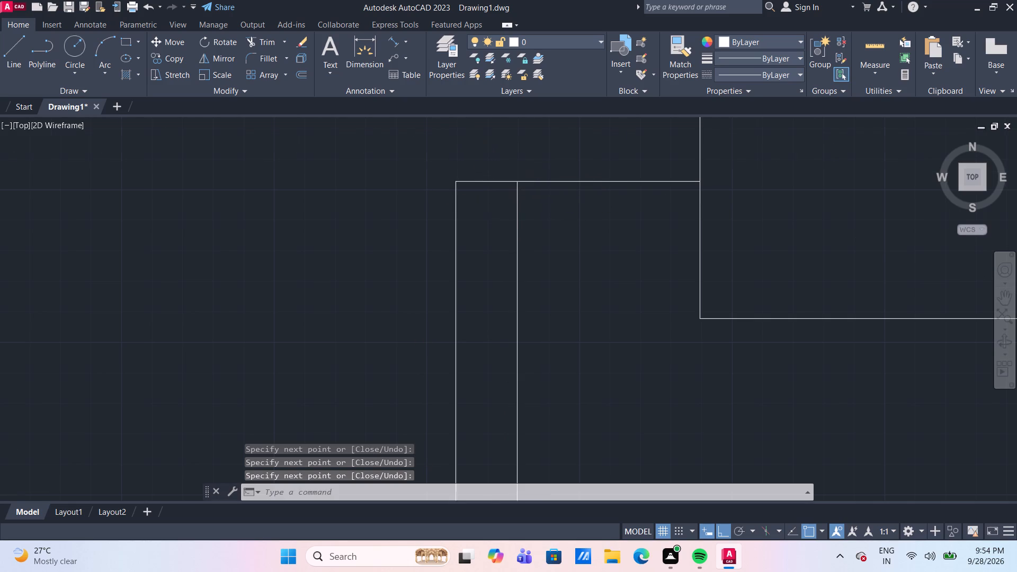
scroll(438, 149, "down", 1)
scroll(201, 217, "down", 3)
middle_click_drag(109, 217, 217, 219)
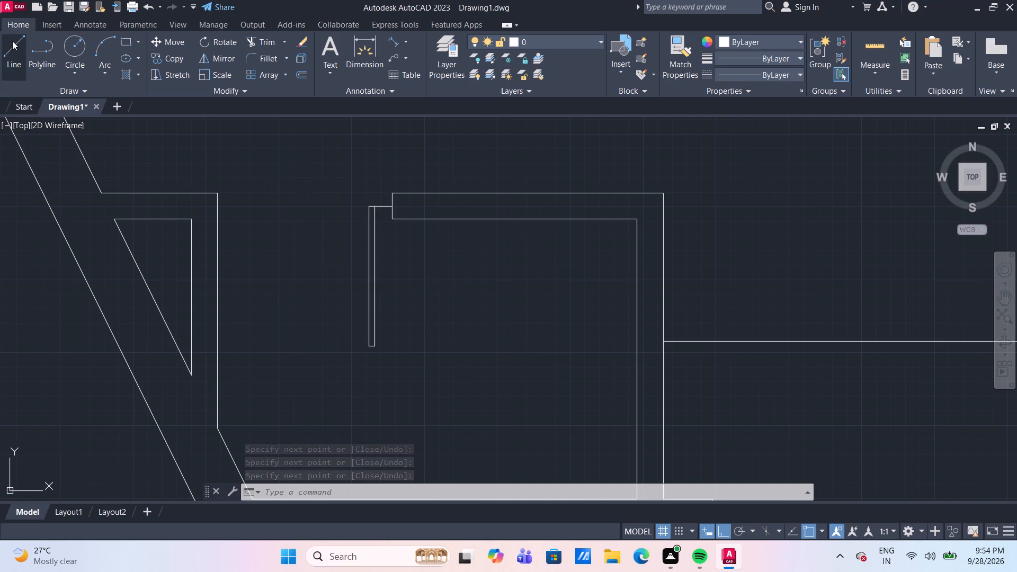
left_click_drag(14, 51, 18, 56)
scroll(334, 210, "up", 1)
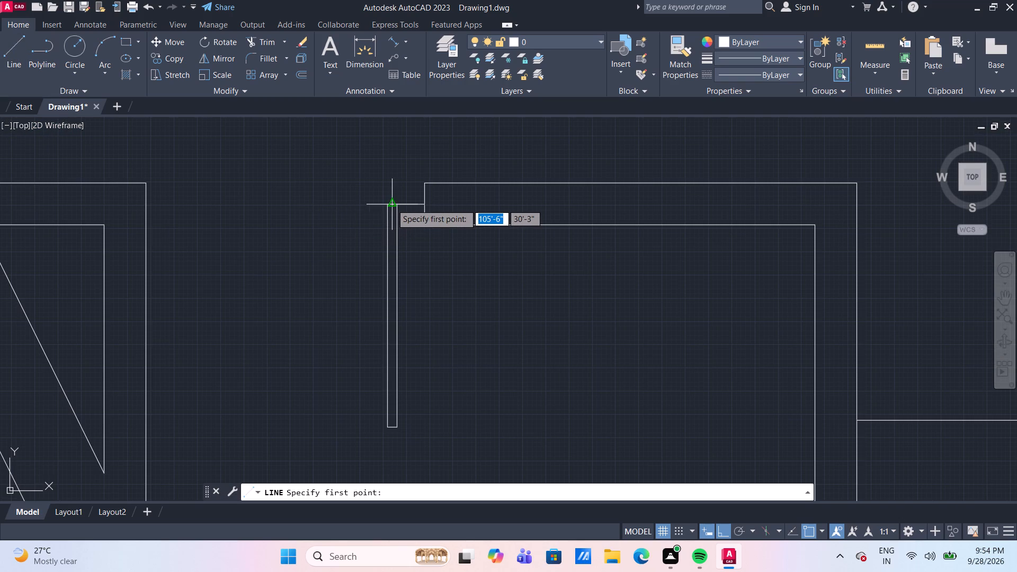
left_click(387, 207)
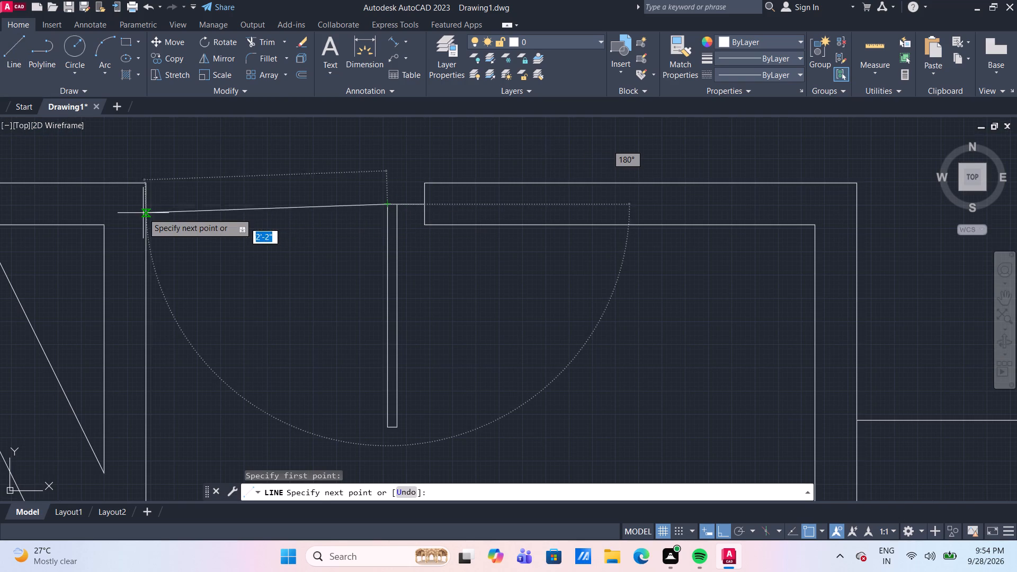
left_click(142, 205)
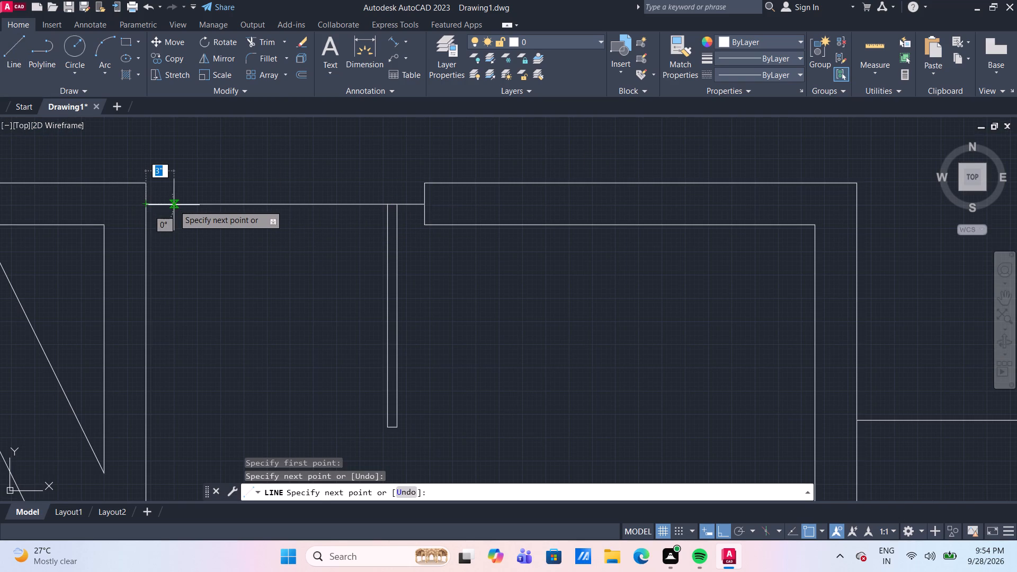
key("3")
key("shift+quotedbl")
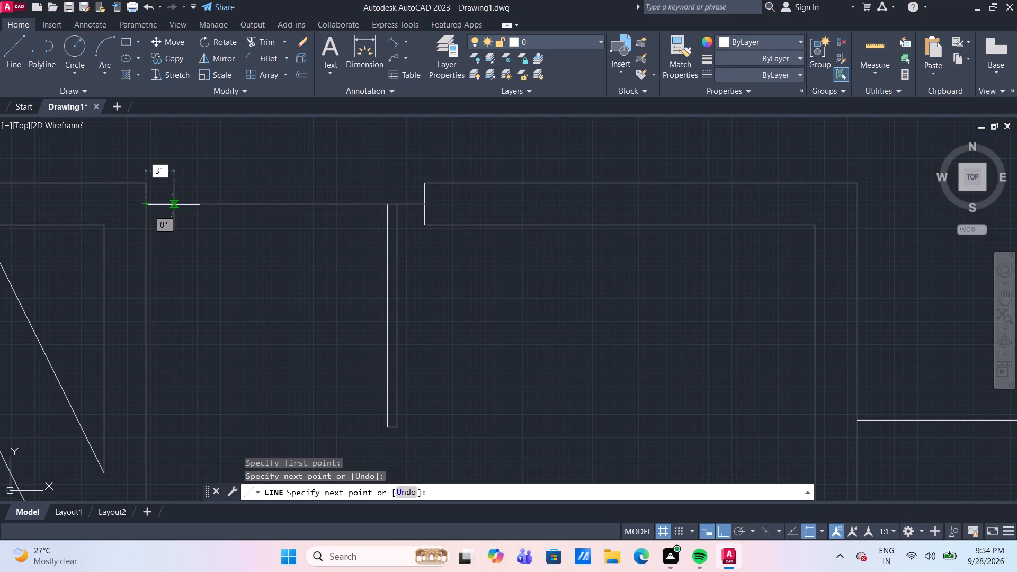
key("Return")
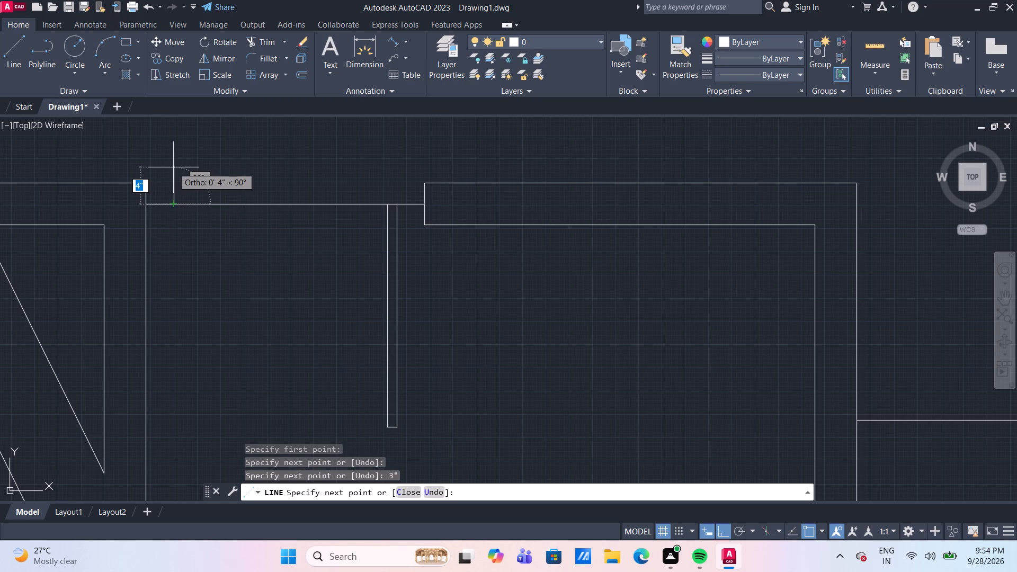
left_click(173, 167)
key("Return")
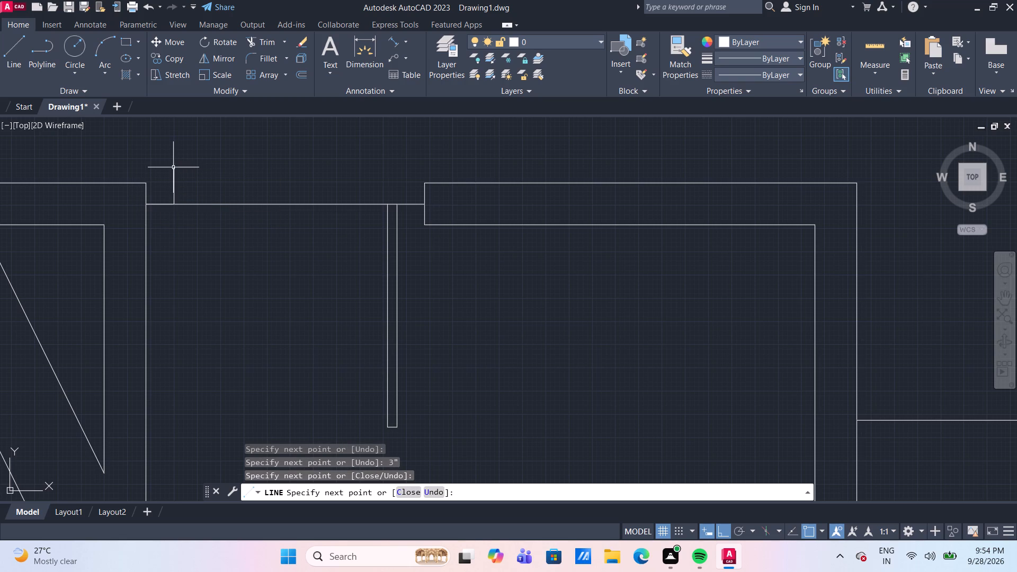
Delete the long horizontal line spanning the doorway, keeping the 3" segment at the opposite wall.
left_click(245, 205)
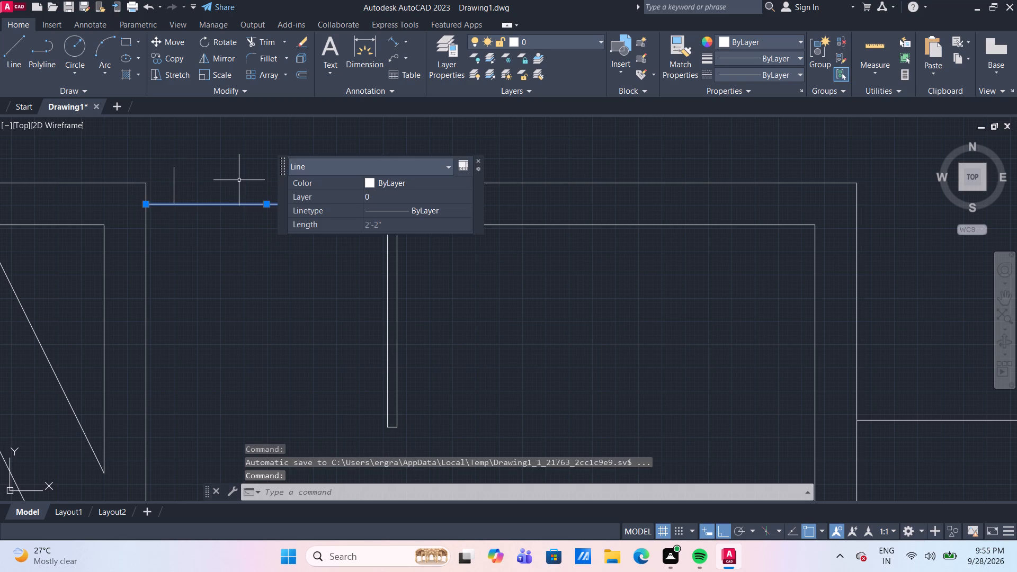
key("Delete")
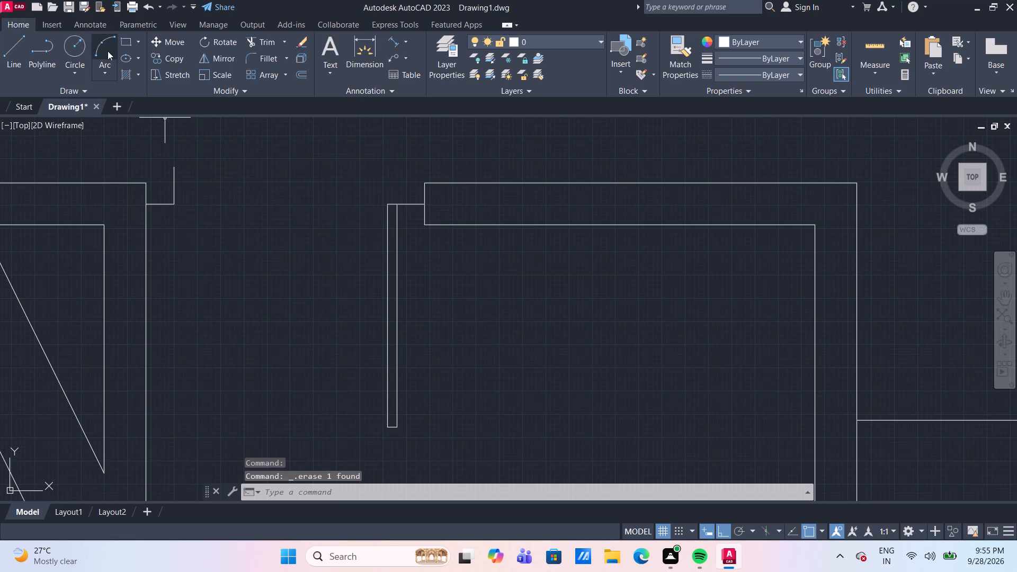
Draw the door swing with a Start, End, Direction arc from the opposite 3" segment's end to the leaf's lower outer corner, starting straight down.
left_click(107, 72)
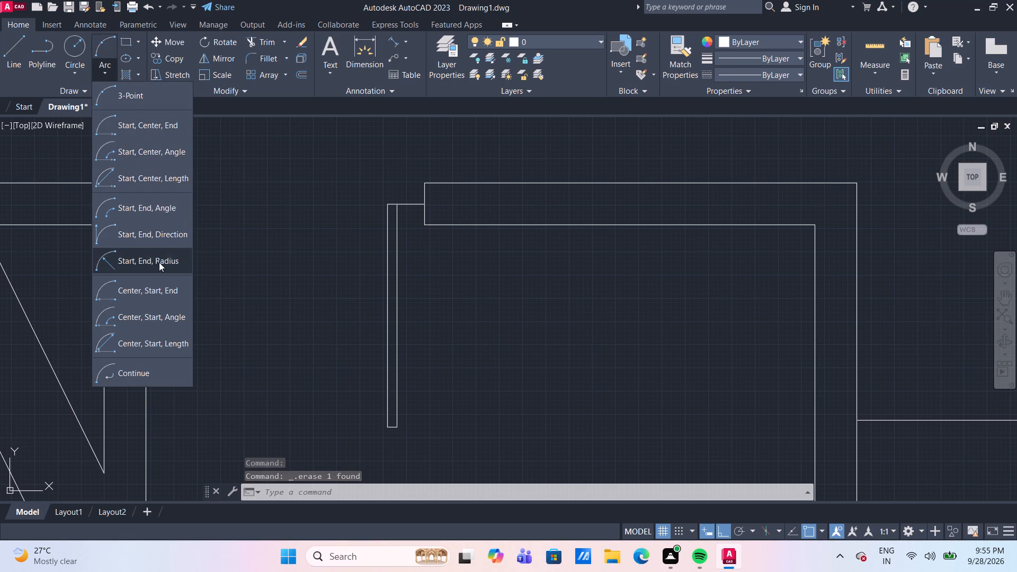
left_click(165, 233)
middle_click_drag(248, 260, 248, 243)
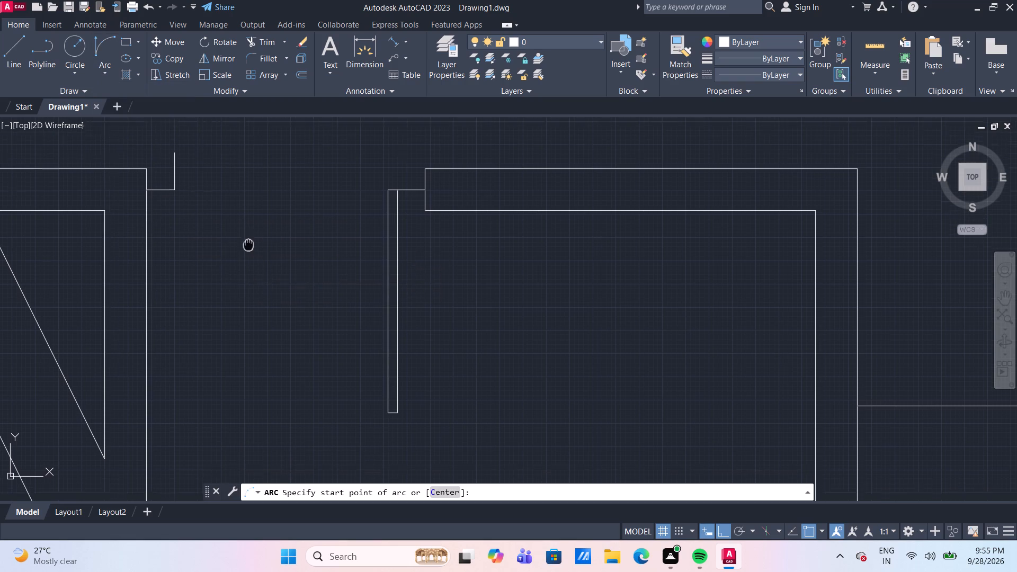
middle_click_drag(248, 243, 250, 216)
left_click(177, 161)
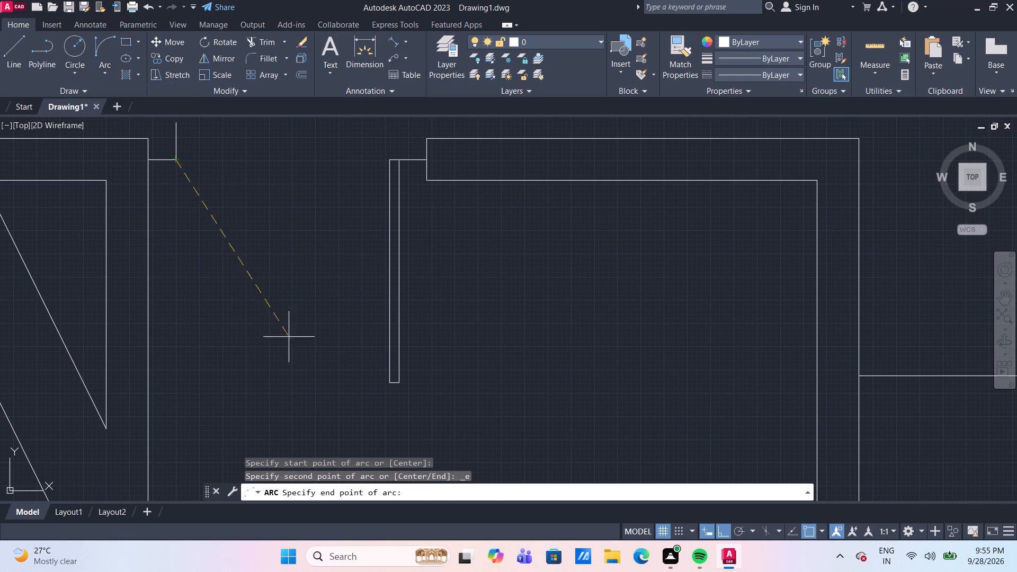
left_click(387, 382)
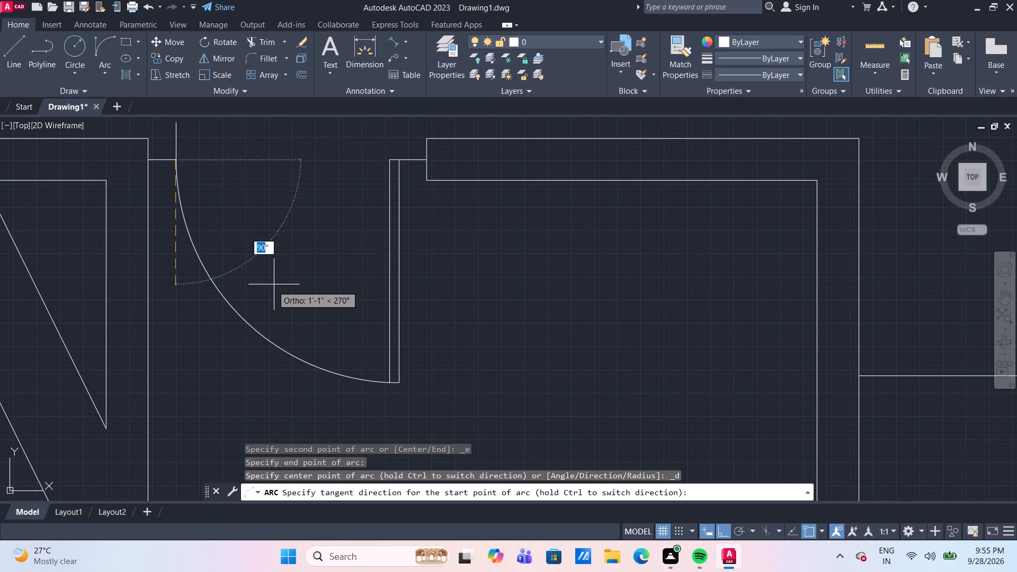
left_click(211, 342)
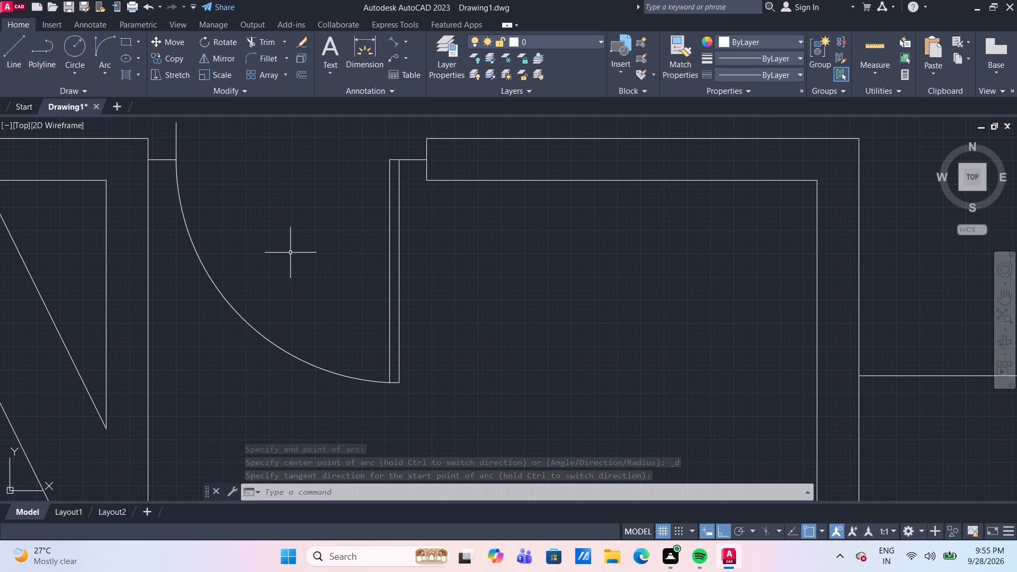
Delete the 4" vertical line above the start of the door swing arc.
left_click(176, 137)
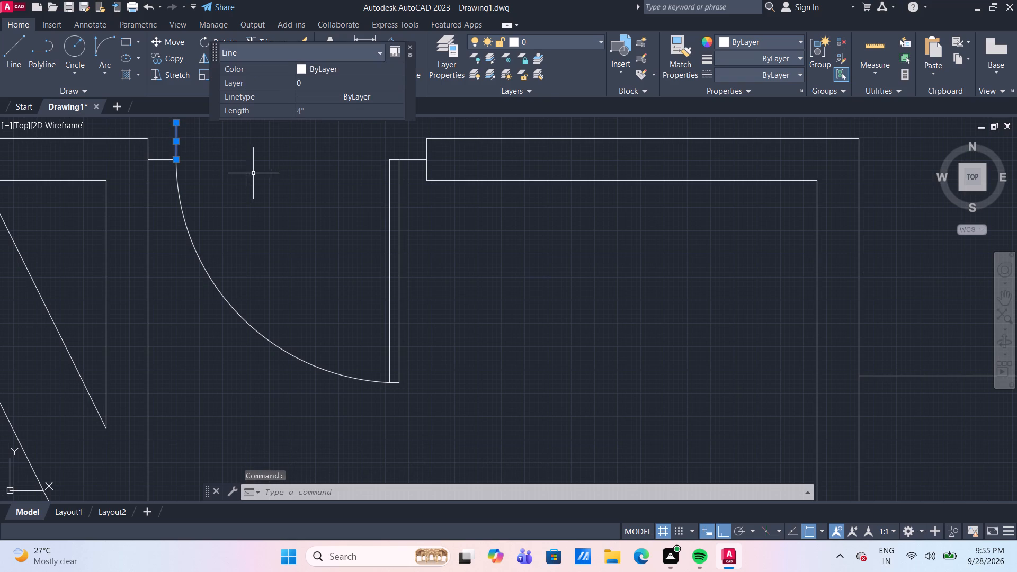
key("Delete")
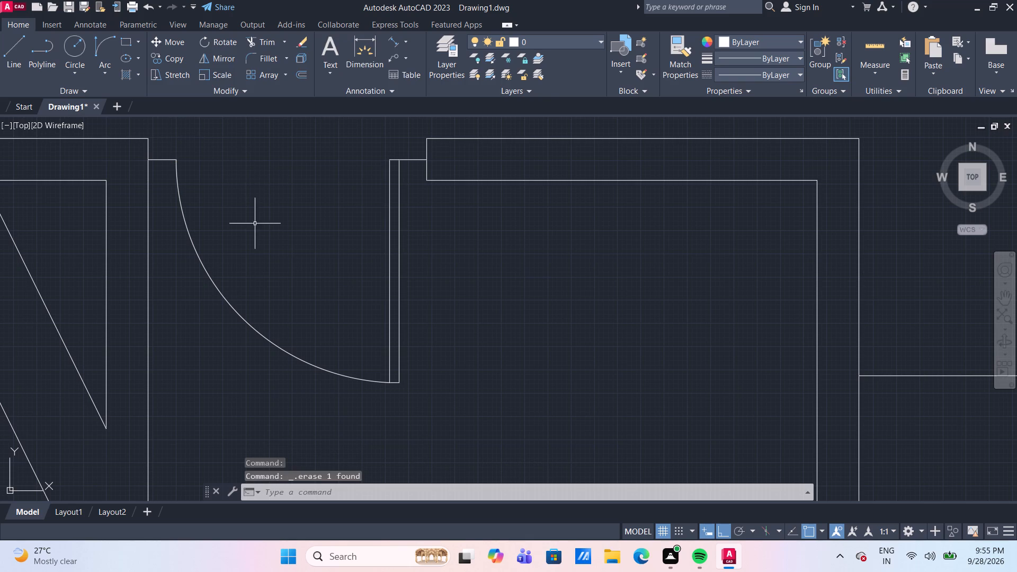
Mirror the door leaf, swing arc and both 3" segments about a vertical line through the adjoining wall end, erasing the source objects.
left_click(405, 392)
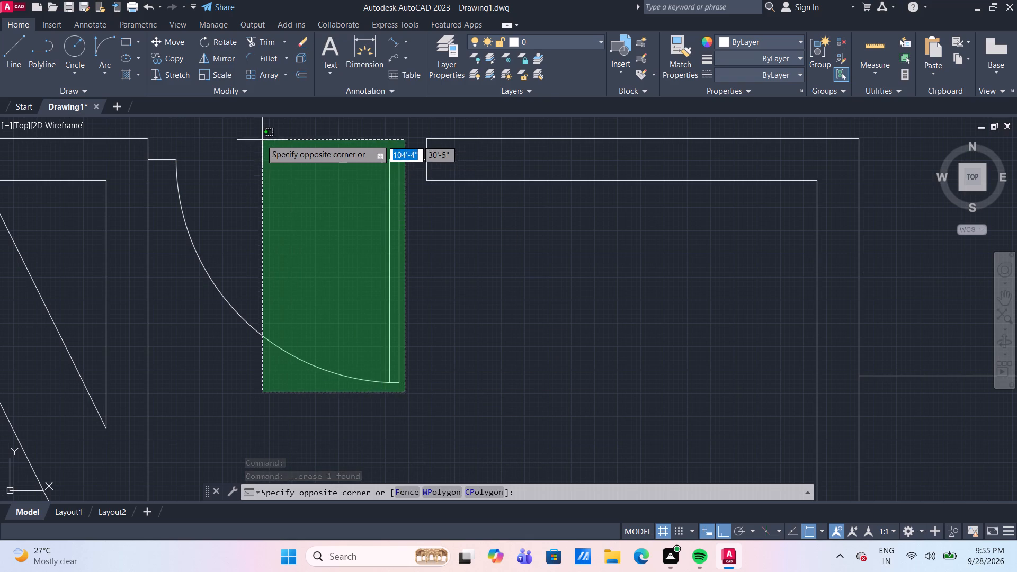
left_click(156, 153)
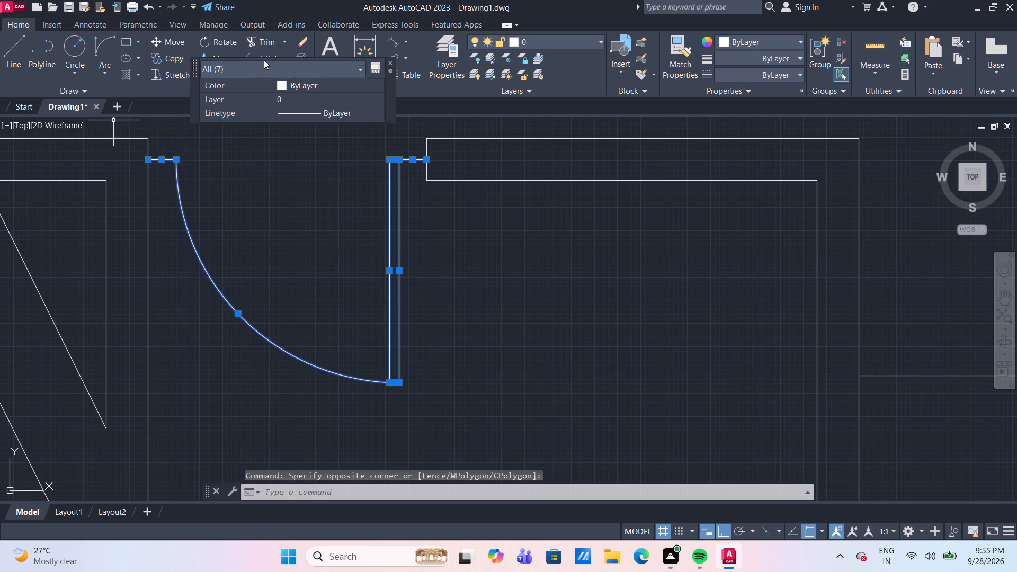
left_click(389, 63)
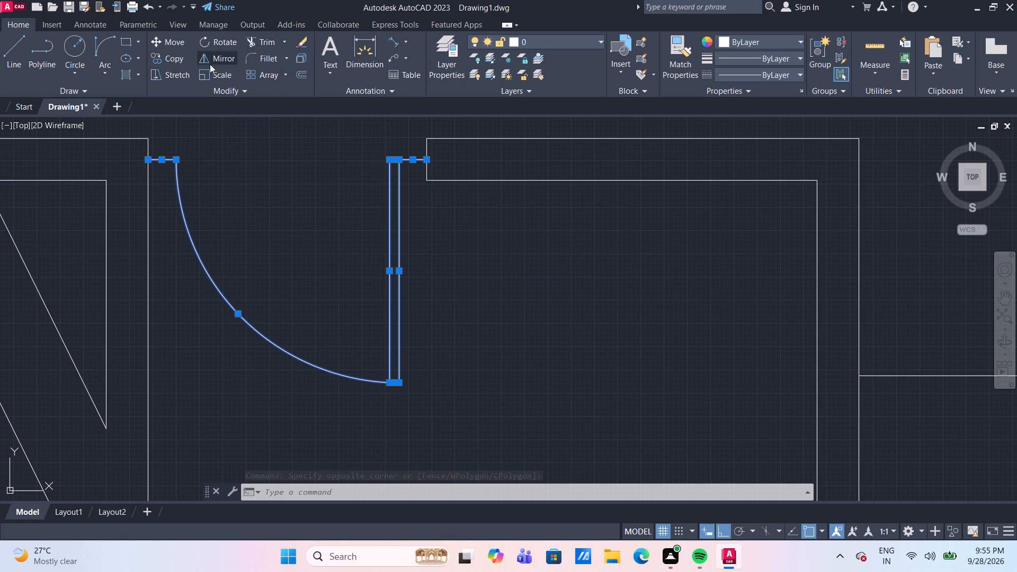
left_click(211, 64)
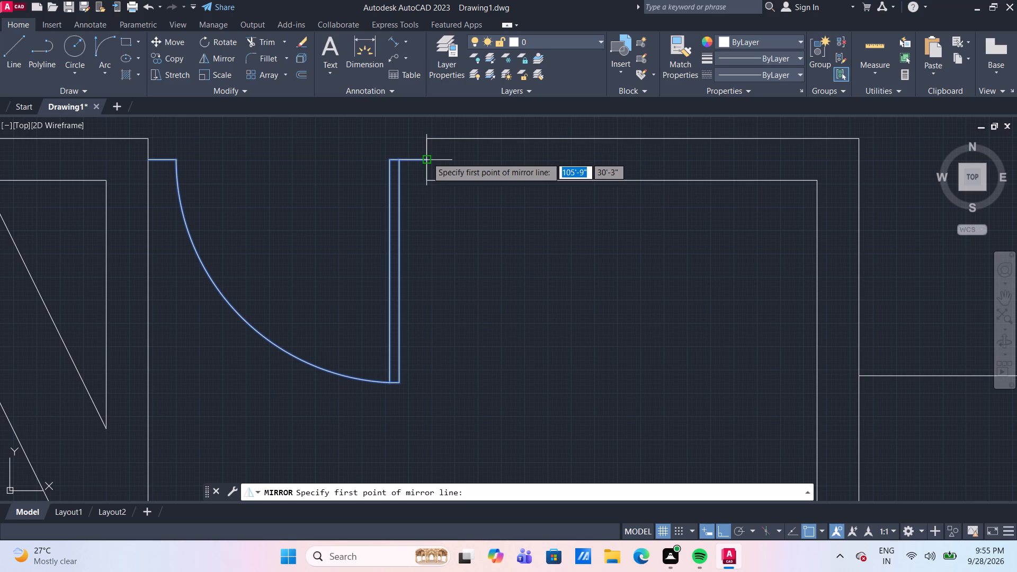
left_click(429, 159)
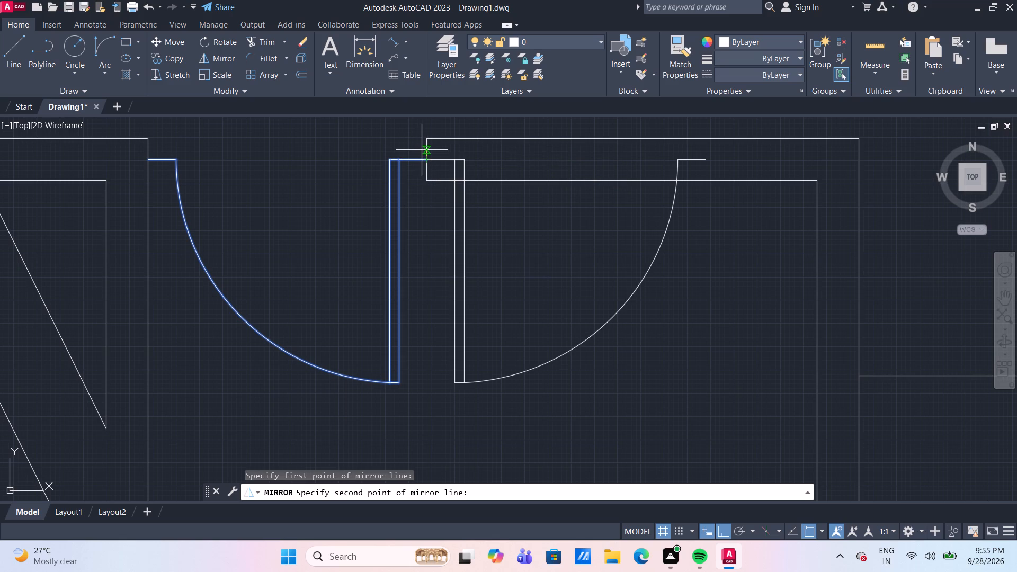
left_click(422, 150)
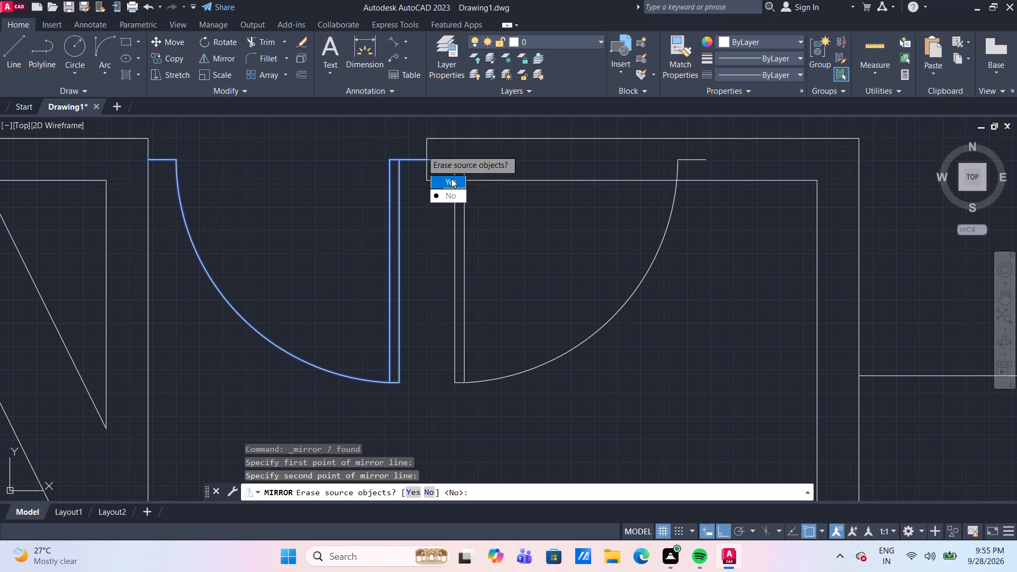
left_click_drag(451, 178, 422, 150)
Move the whole mirrored door 2'-6" back into its doorway, placing its arc-side 3" segment's outer end at the wall end's midpoint.
left_click_drag(539, 409, 508, 380)
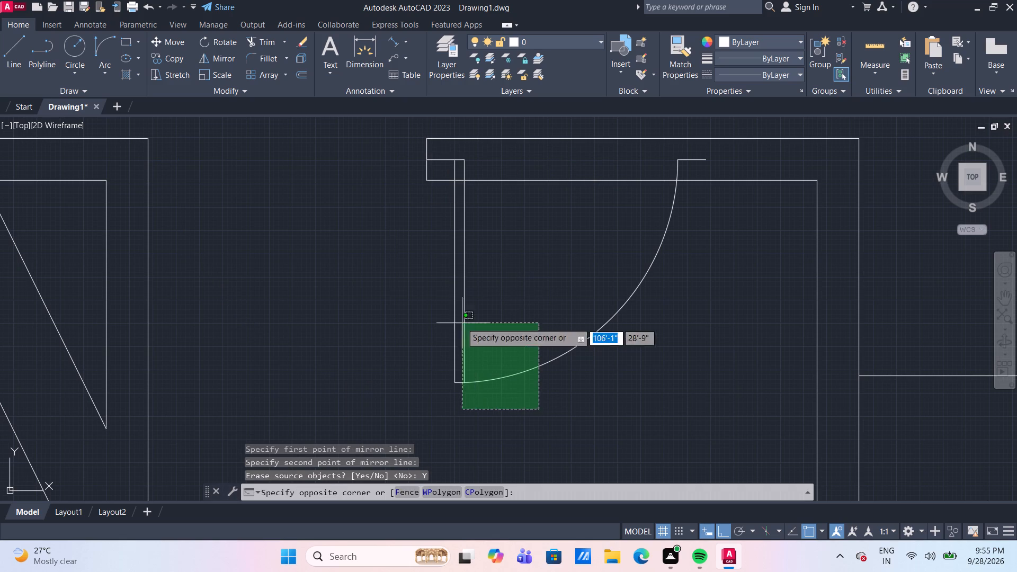
left_click(423, 295)
scroll(476, 156, "up", 1)
left_click_drag(480, 173, 460, 172)
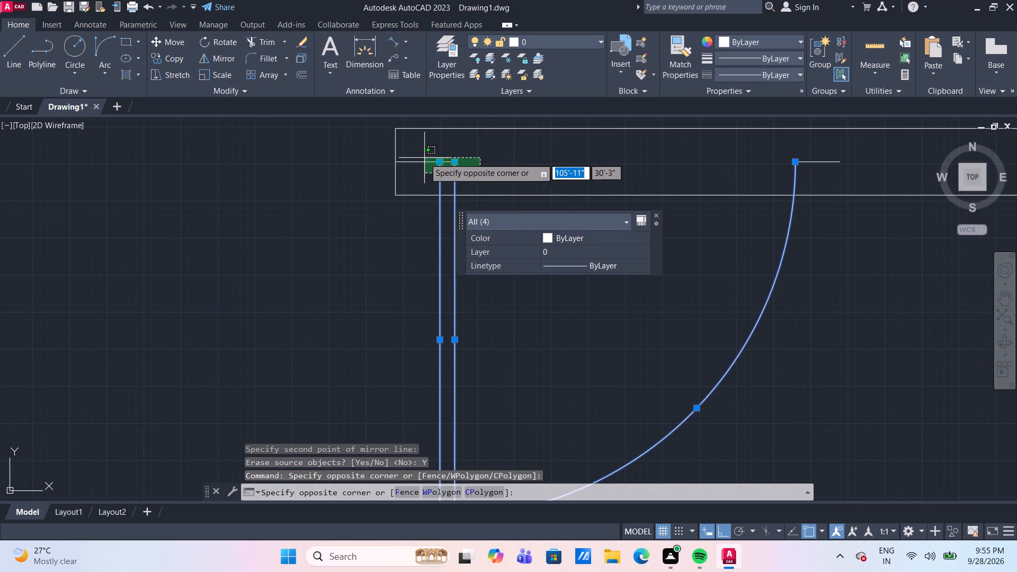
left_click(424, 156)
left_click_drag(837, 176, 825, 156)
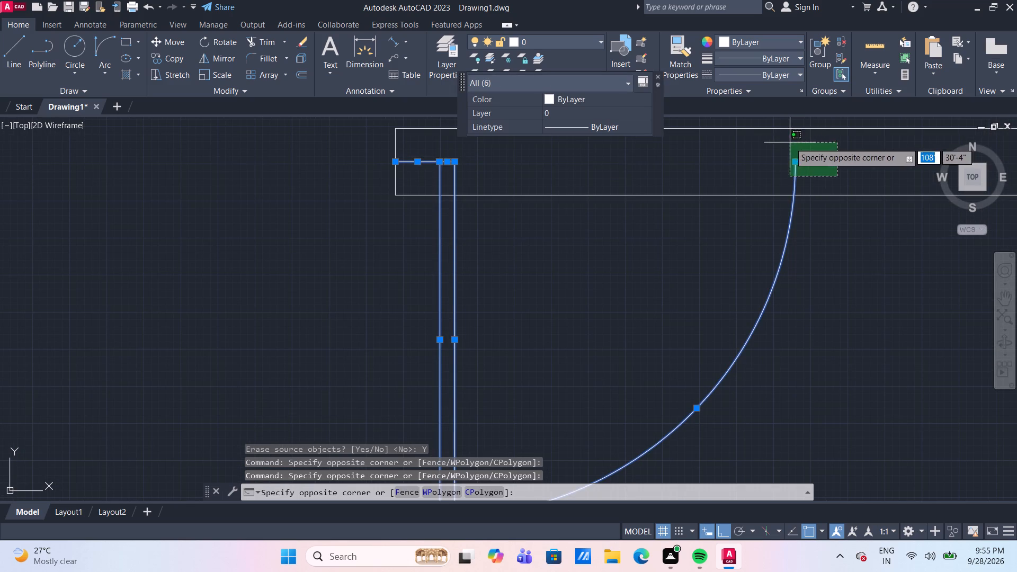
left_click(790, 142)
key("m")
key("Return")
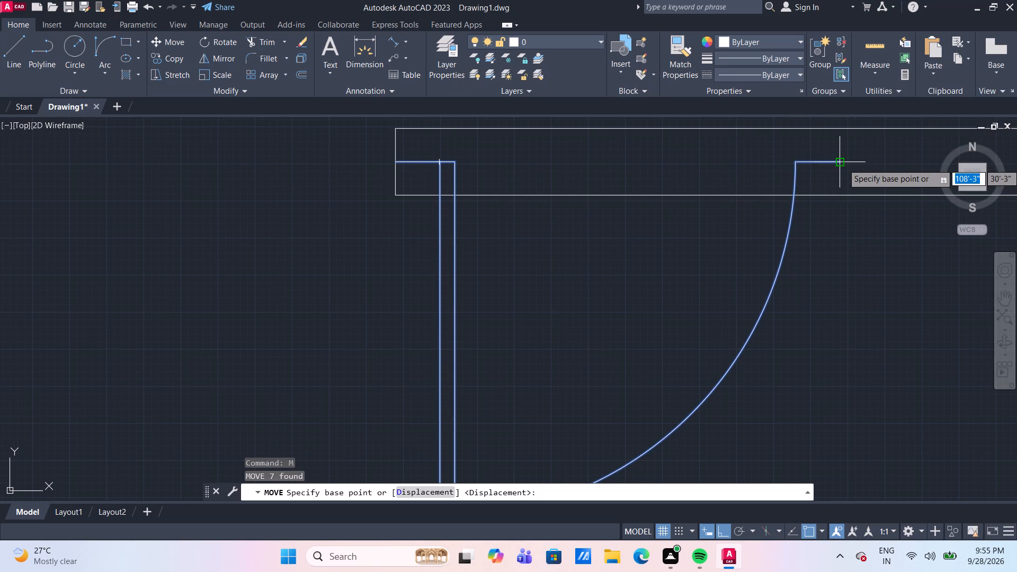
scroll(843, 164, "down", 1)
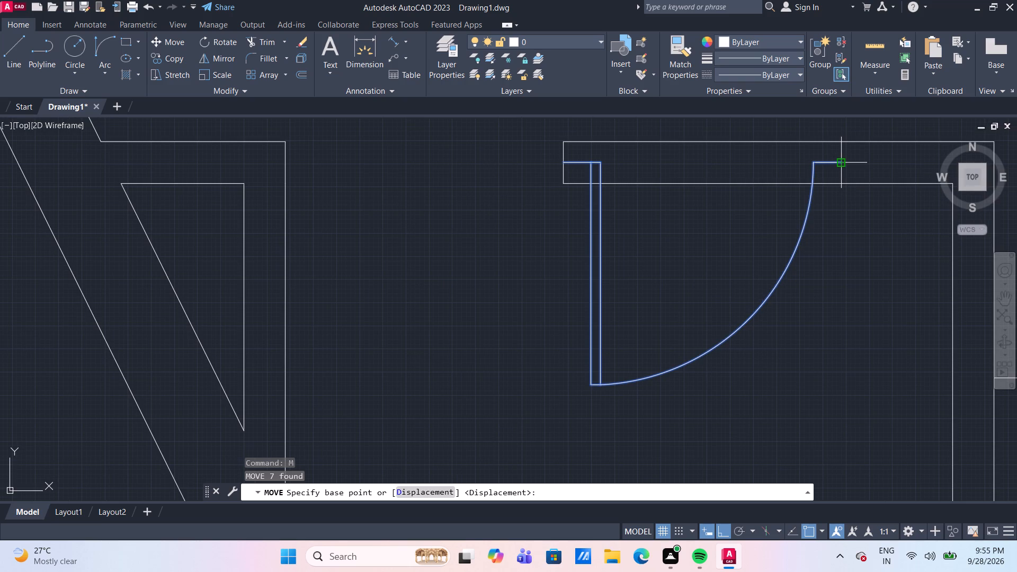
left_click(842, 163)
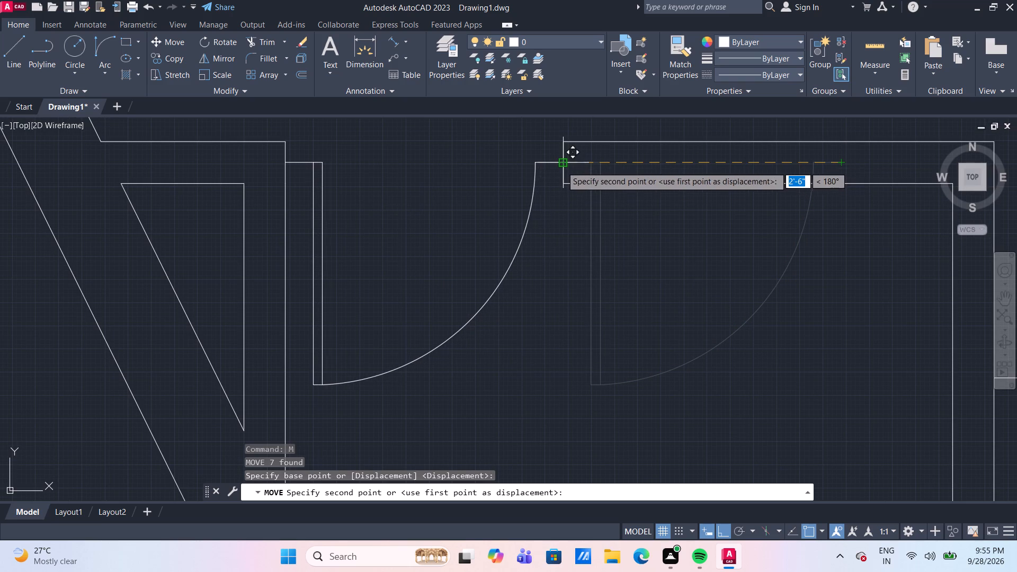
left_click(561, 165)
In the opening between the two windows, draw a line 3" inward from the midpoint of the wall end nearer the slanted wall, continuing 2'6" upward.
scroll(621, 271, "down", 2)
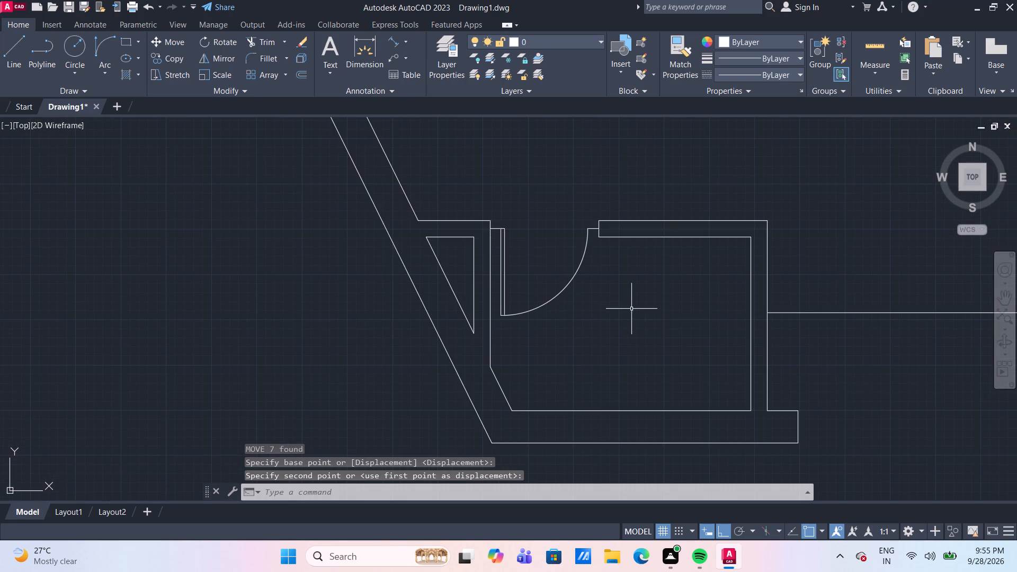
middle_click_drag(618, 309, 558, 284)
scroll(558, 284, "down", 1)
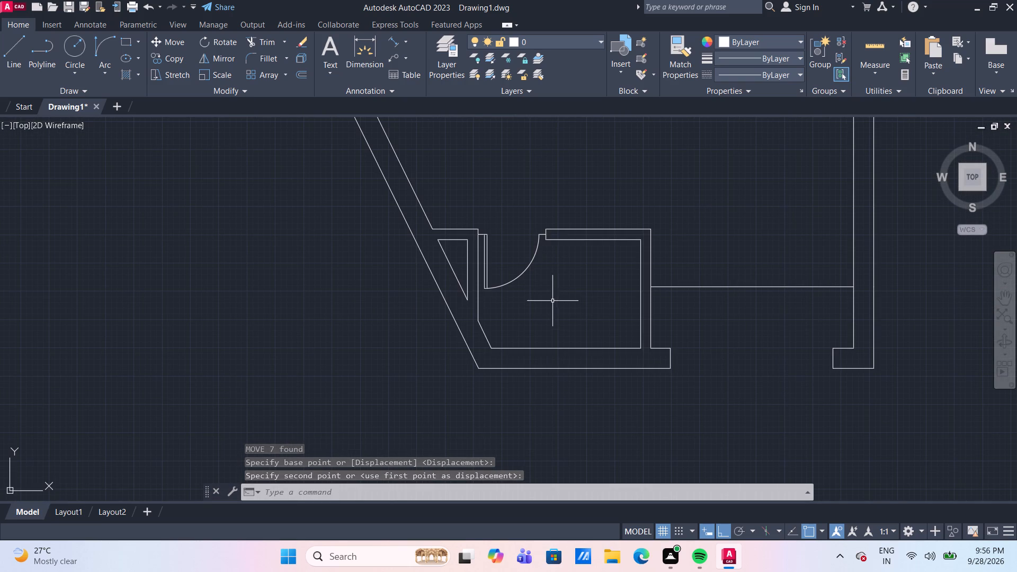
scroll(546, 310, "up", 1)
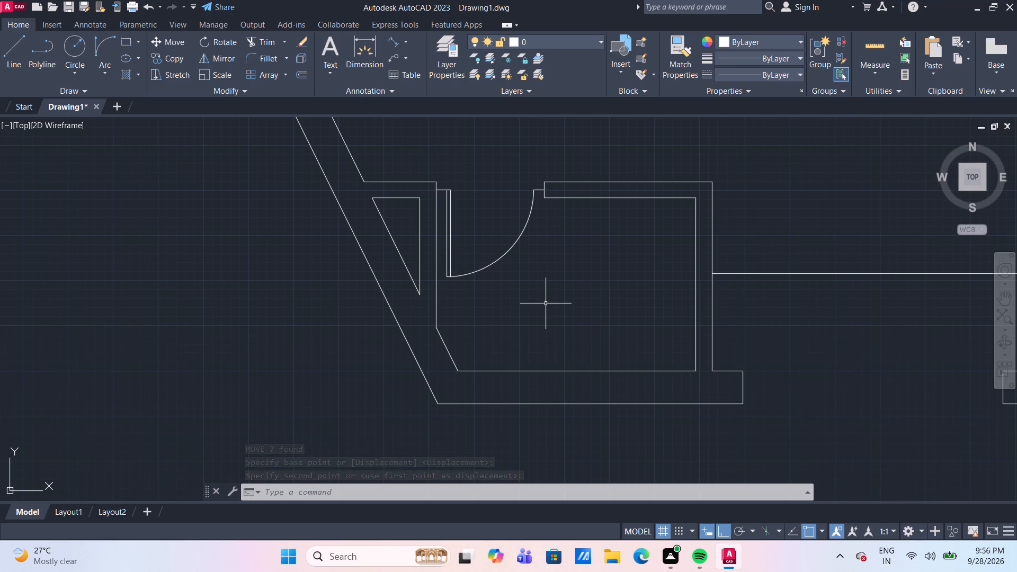
scroll(546, 303, "down", 2)
middle_click_drag(679, 350, 644, 306)
scroll(645, 307, "up", 1)
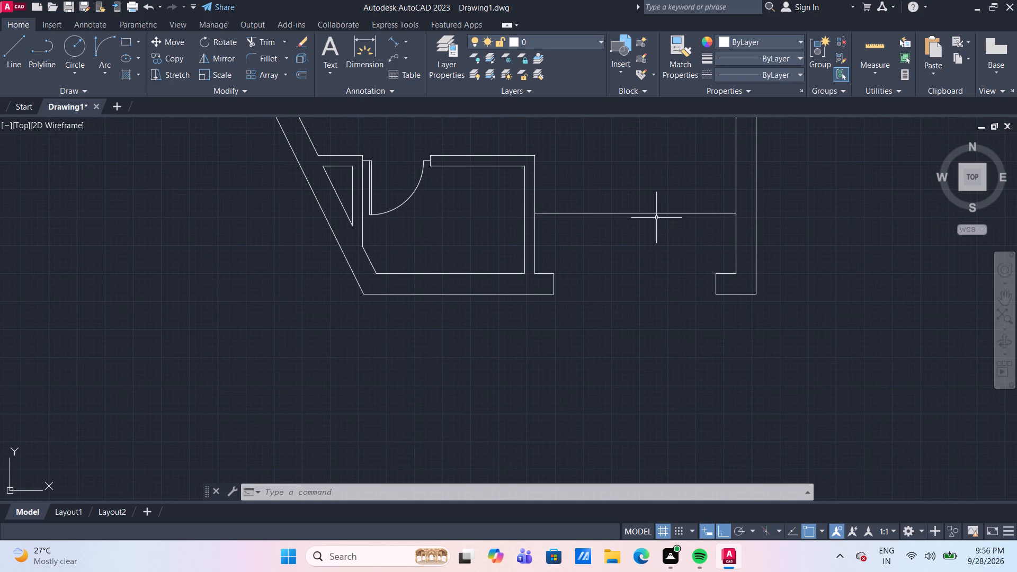
middle_click_drag(644, 194, 650, 320)
scroll(650, 320, "down", 1)
scroll(608, 233, "down", 1)
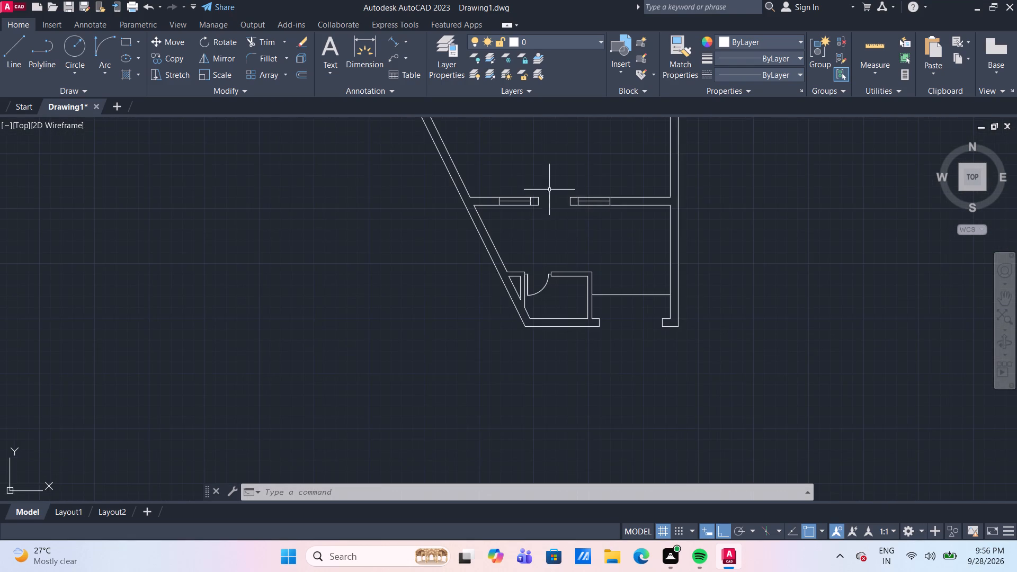
scroll(541, 190, "up", 3)
middle_click_drag(540, 225, 551, 212)
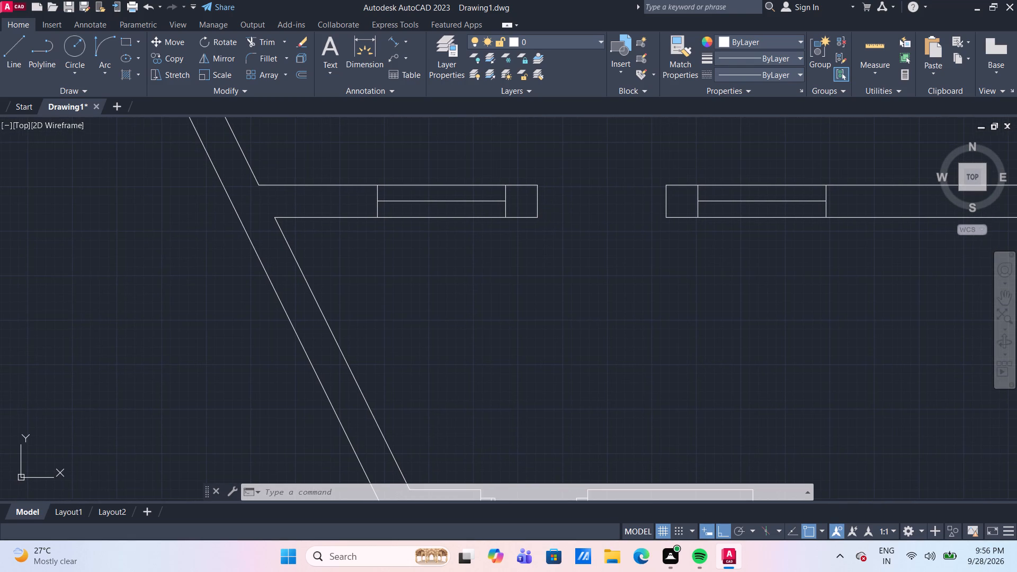
scroll(583, 242, "down", 2)
scroll(582, 204, "up", 2)
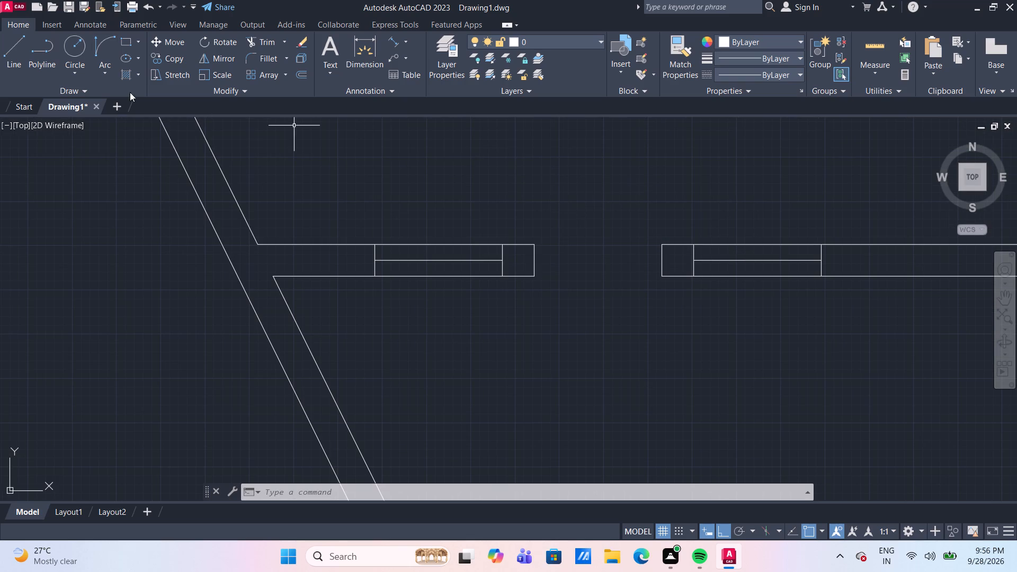
left_click_drag(15, 52, 21, 57)
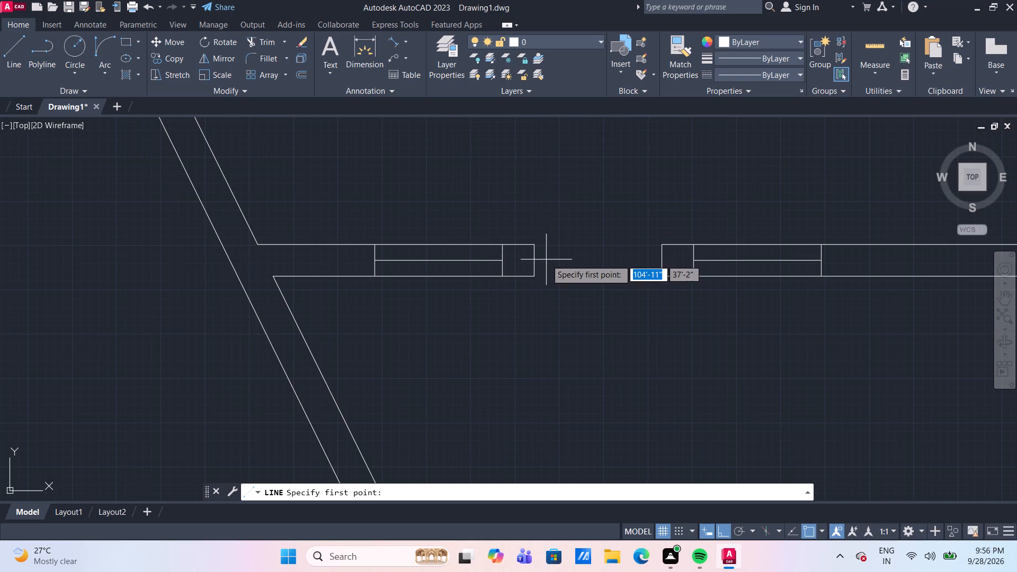
left_click(537, 262)
scroll(562, 263, "up", 1)
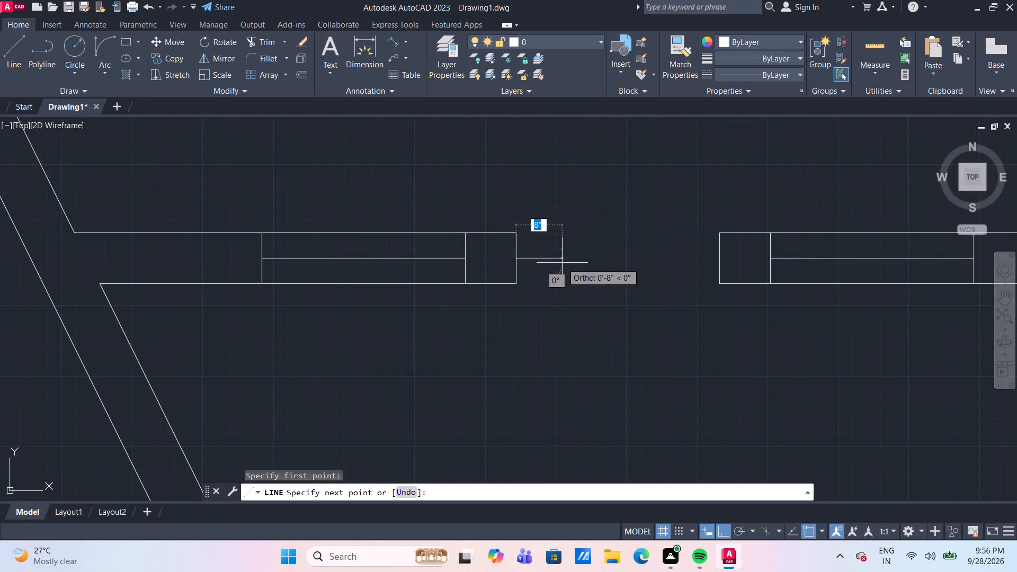
key("3")
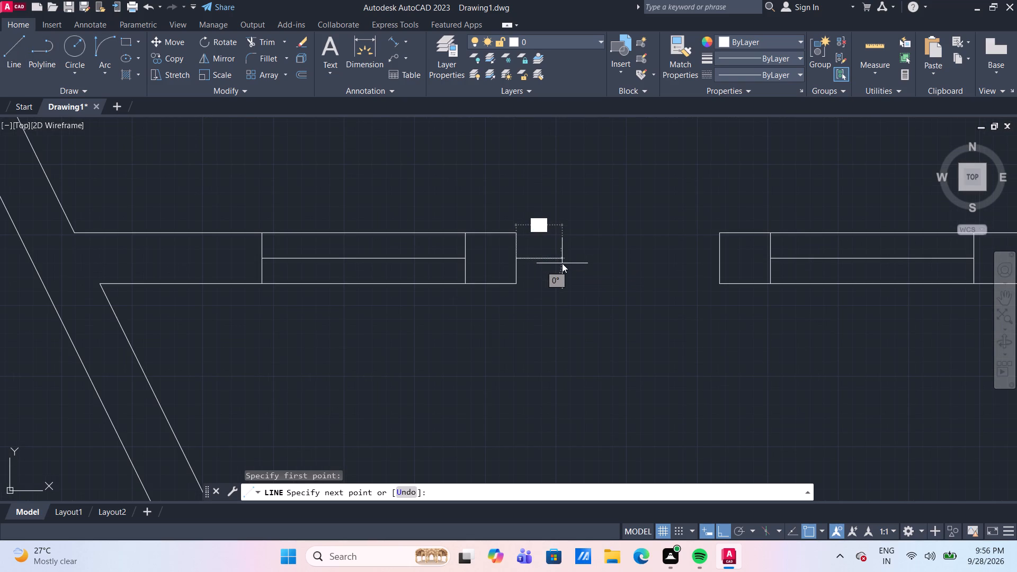
key("shift+quotedbl")
key("Return")
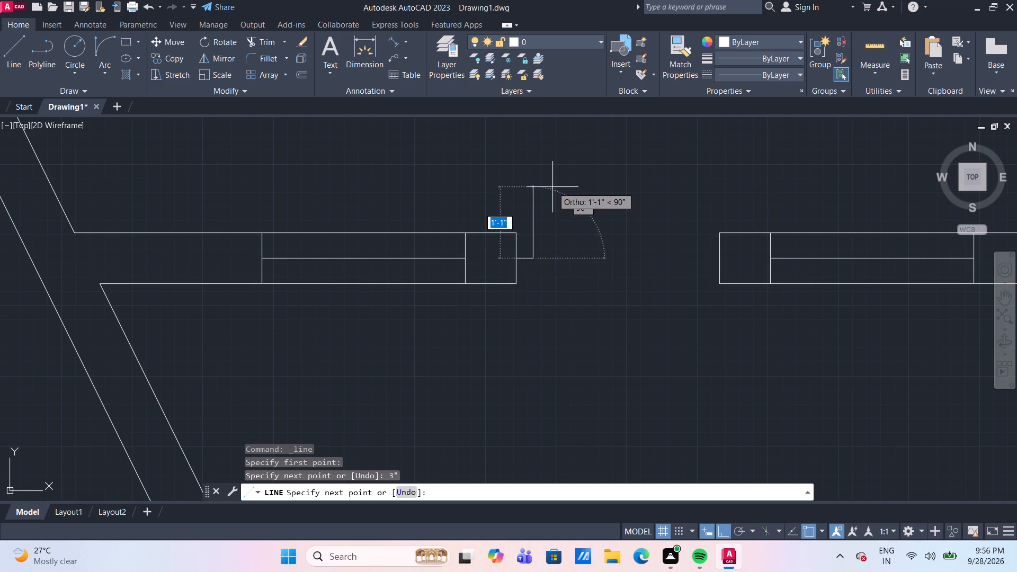
key("2")
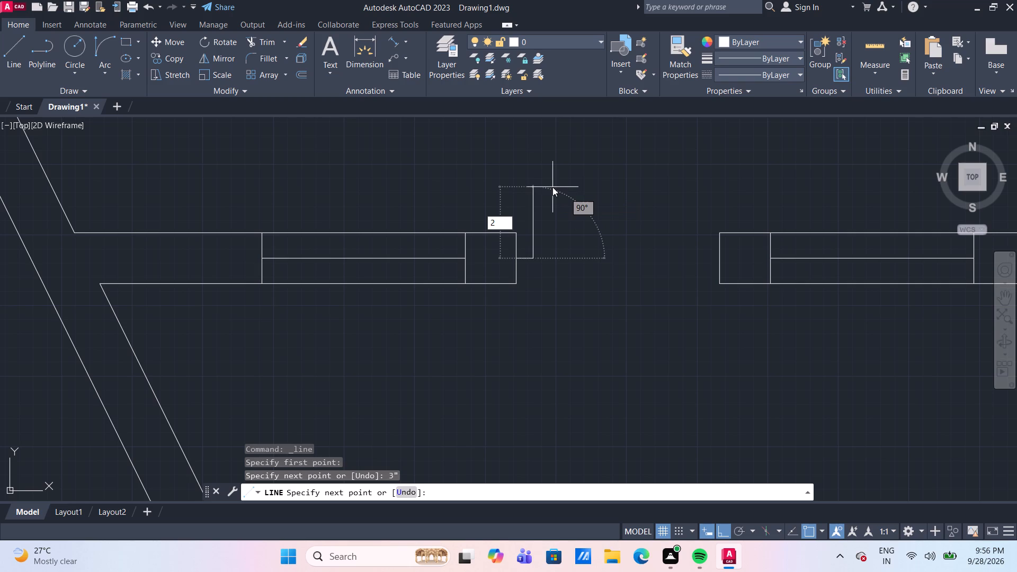
key("apostrophe")
key("6")
key("shift+quotedbl")
key("Return")
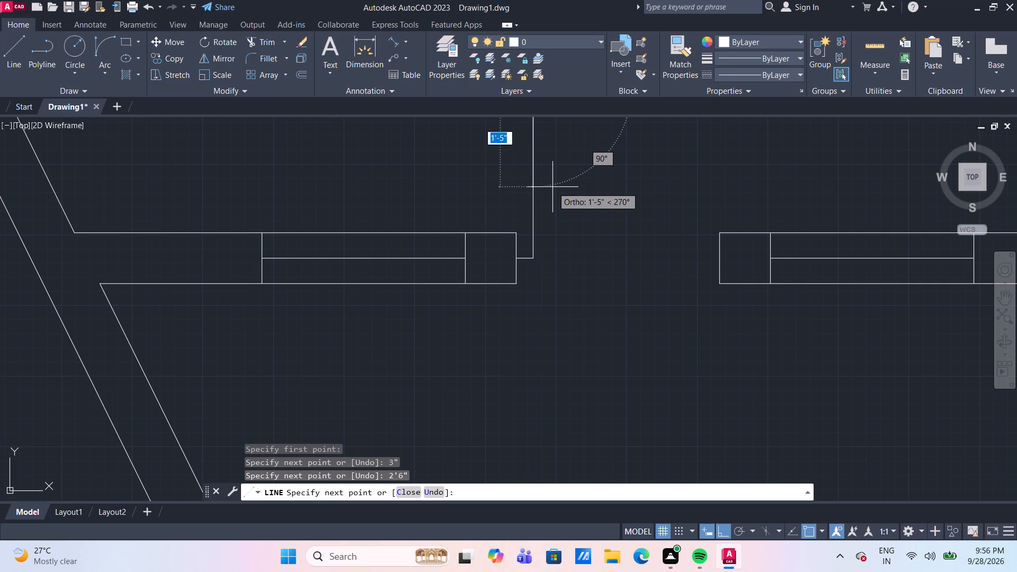
Complete the door leaf with a 1" top end line, a parallel side back down, and a closing bottom edge.
scroll(552, 187, "down", 3)
scroll(593, 160, "up", 2)
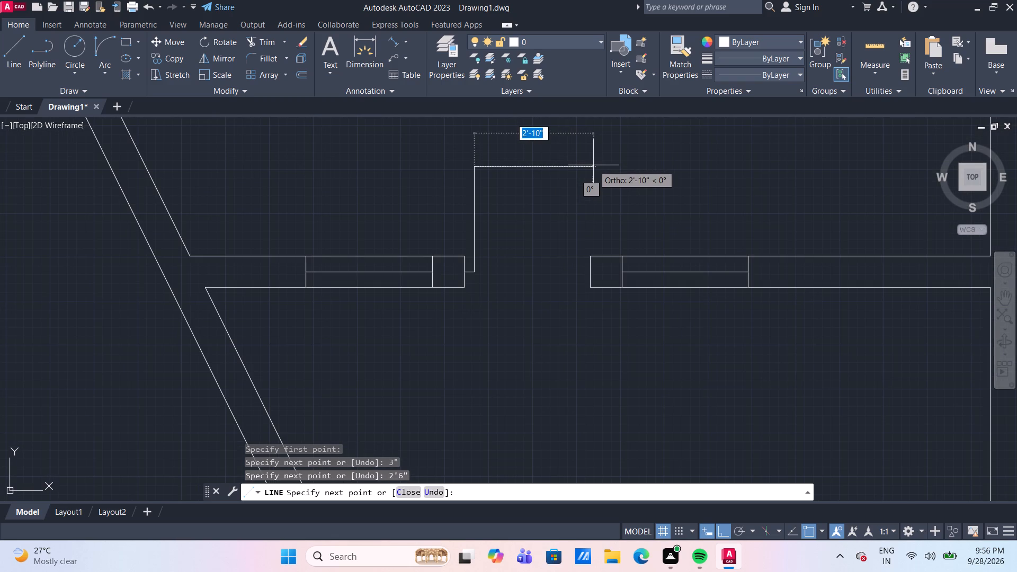
type("1\"")
key("Return")
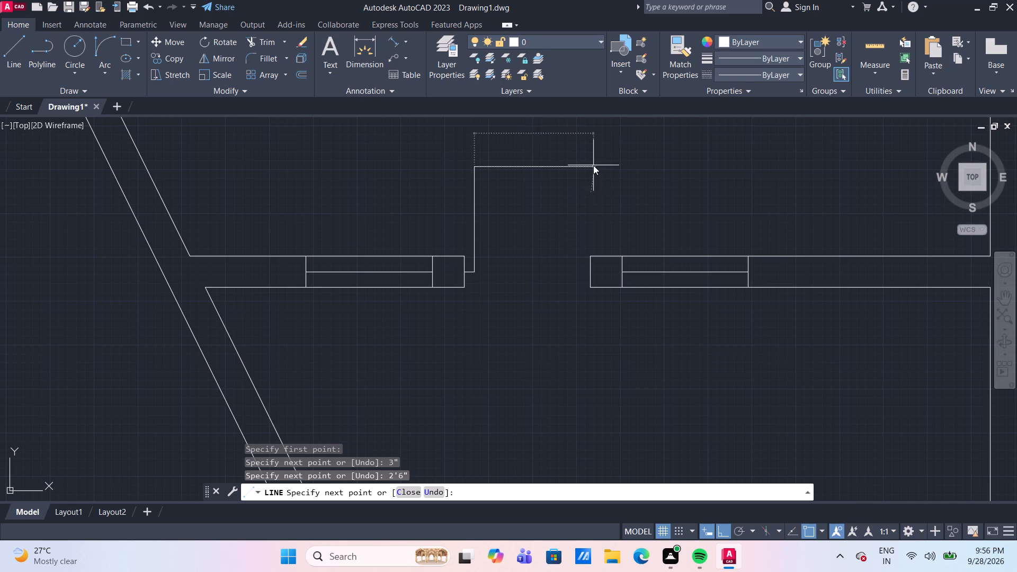
scroll(531, 266, "up", 3)
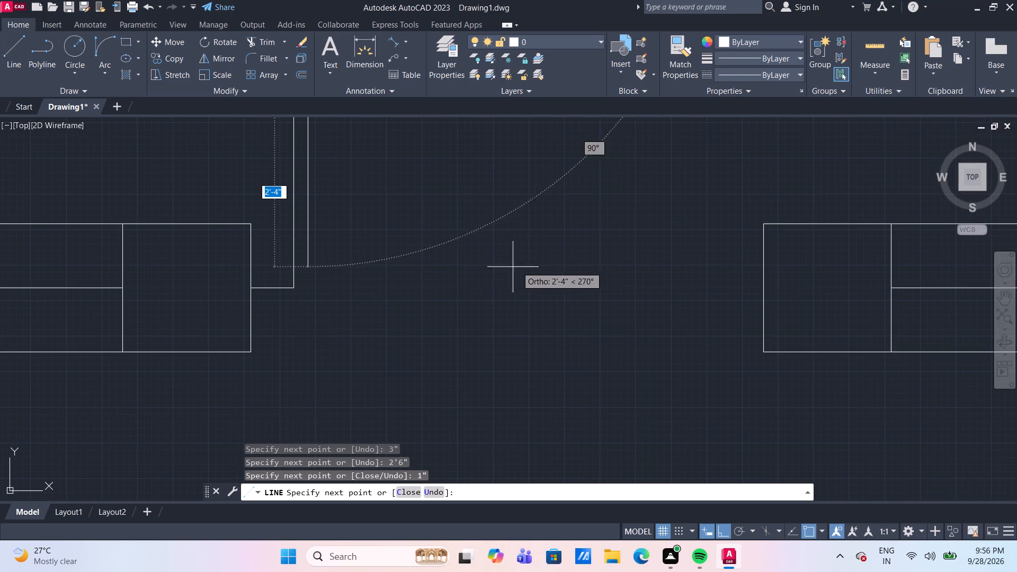
left_click(308, 290)
left_click(294, 286)
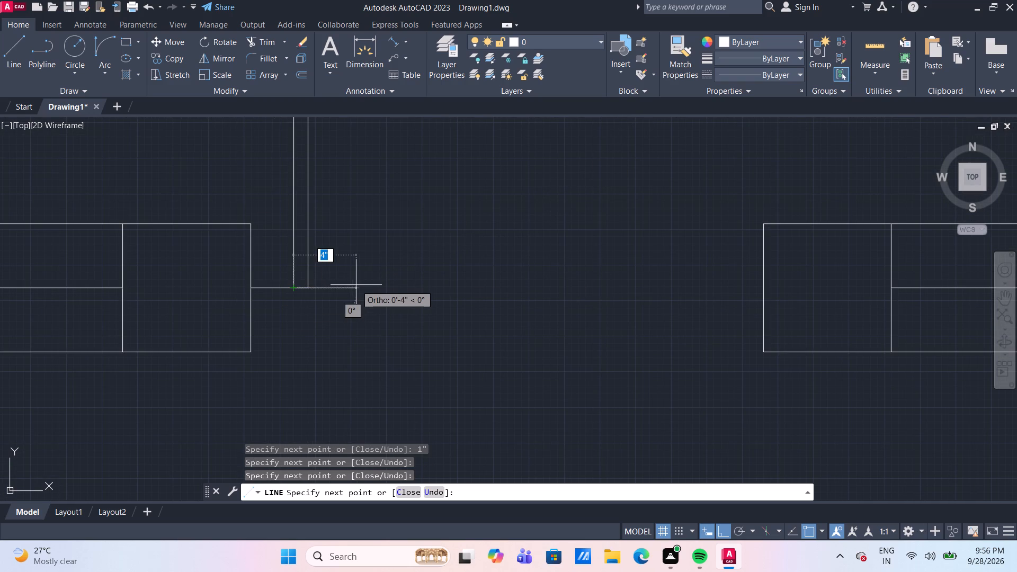
key("Return")
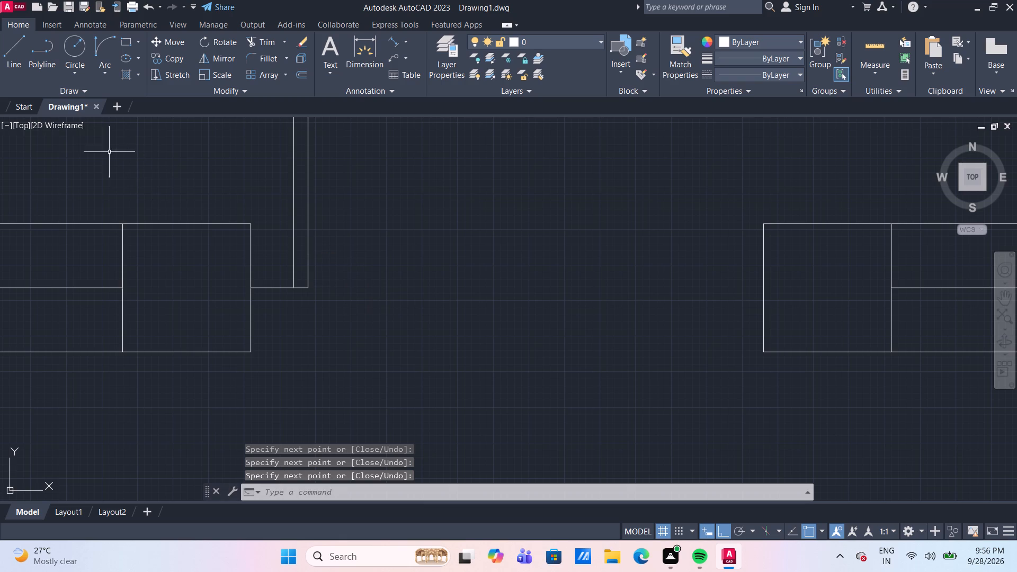
From the door leaf's bottom corner, draw a line to the opposite wall end's midpoint, back 3", then about 7" downward.
left_click_drag(10, 58, 29, 70)
left_click_drag(9, 52, 13, 57)
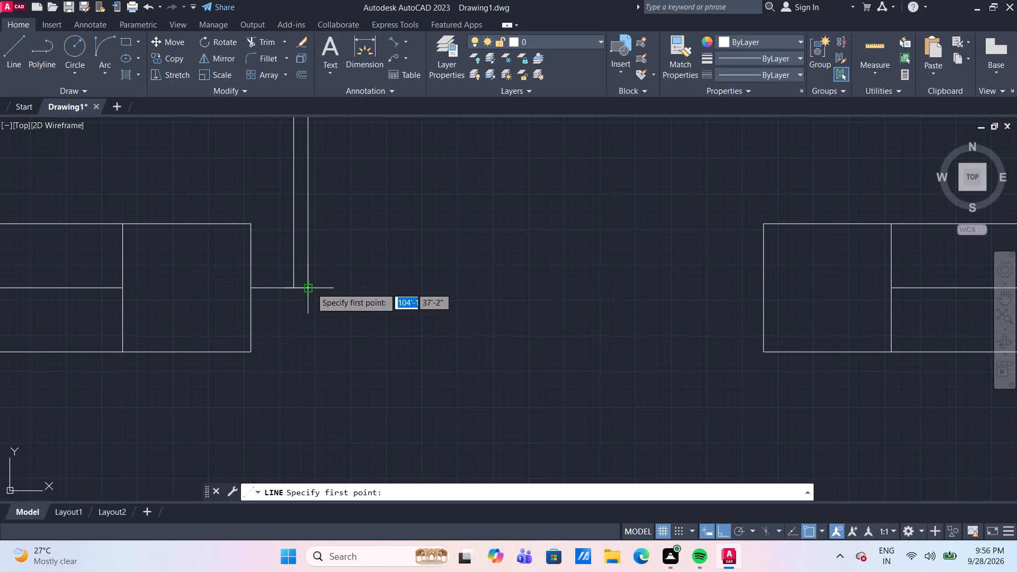
left_click(309, 288)
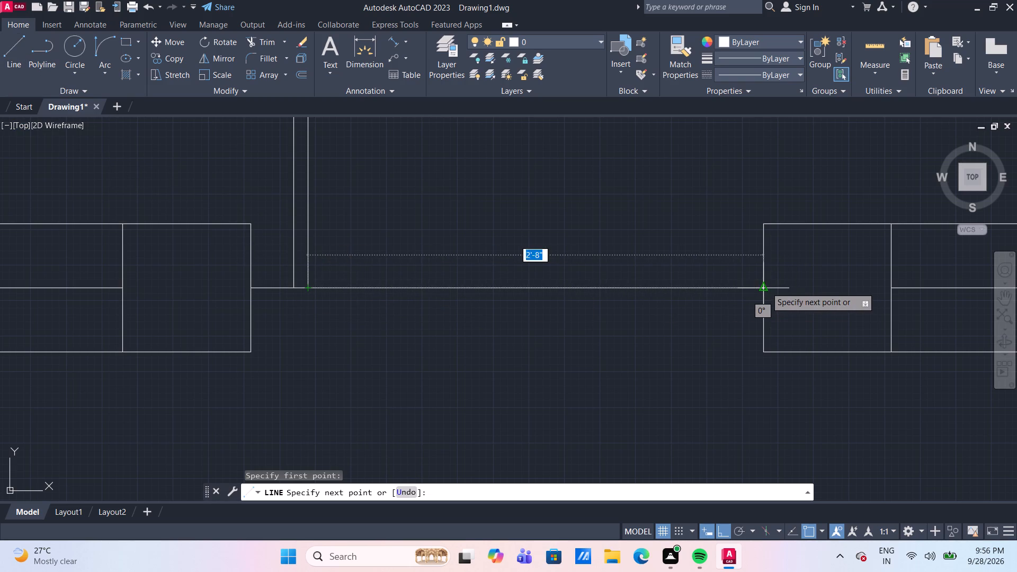
left_click(766, 287)
key("3")
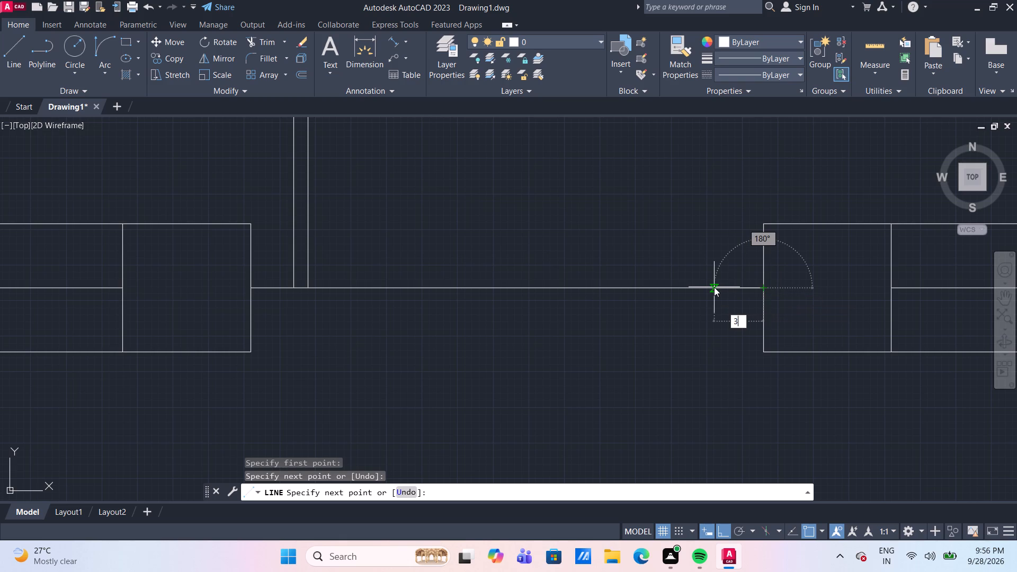
key("shift+quotedbl")
key("Return")
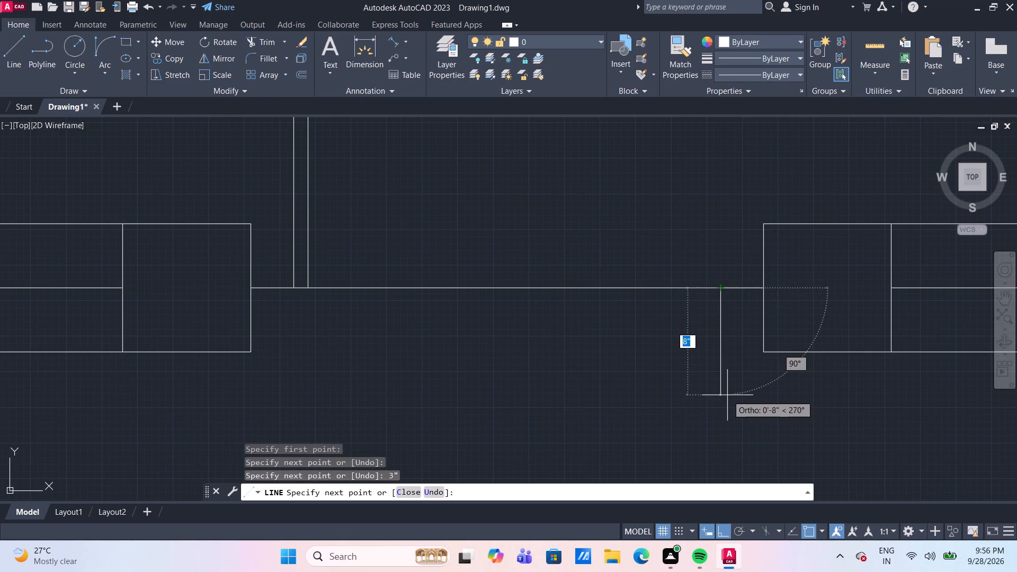
left_click(725, 383)
key("Return")
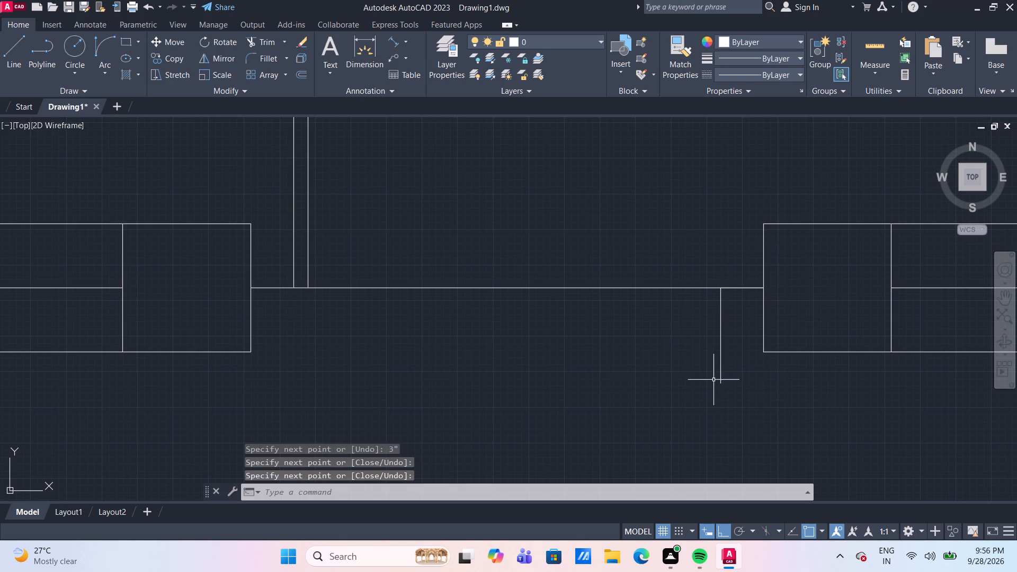
Erase the long line spanning the door opening between the leaf and the opposite wall end.
left_click(618, 287)
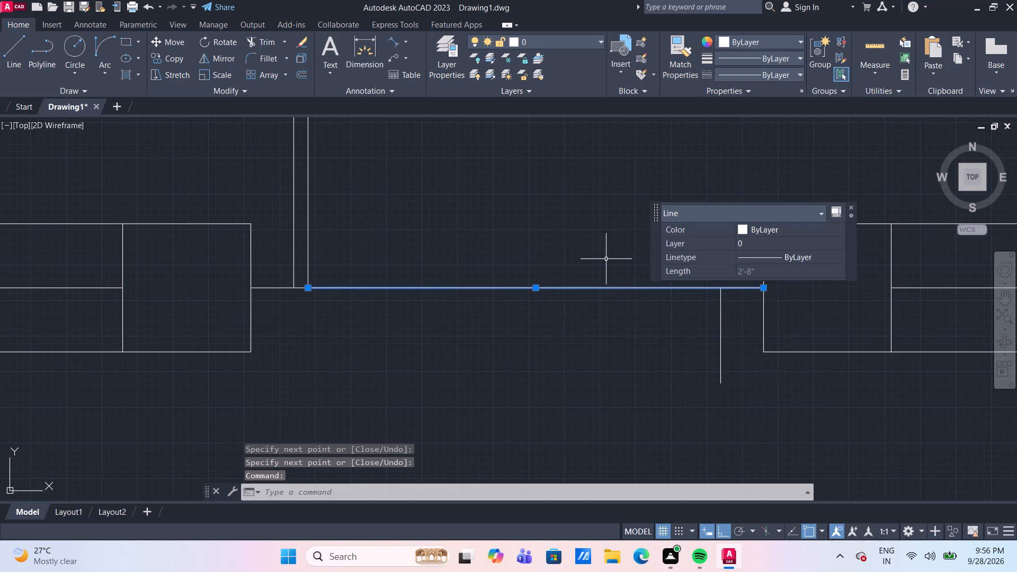
key("Delete")
Draw the door's swing arc from the leaf's top outer corner to the inner end of the opposite 3" segment.
scroll(600, 253, "down", 1)
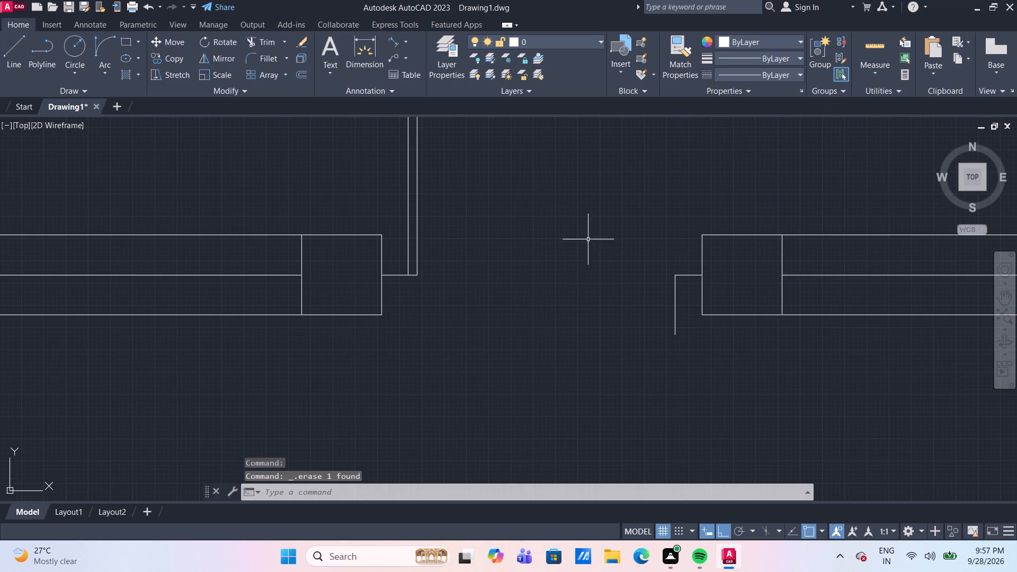
scroll(581, 233, "down", 2)
middle_click_drag(570, 205, 542, 236)
scroll(539, 252, "up", 2)
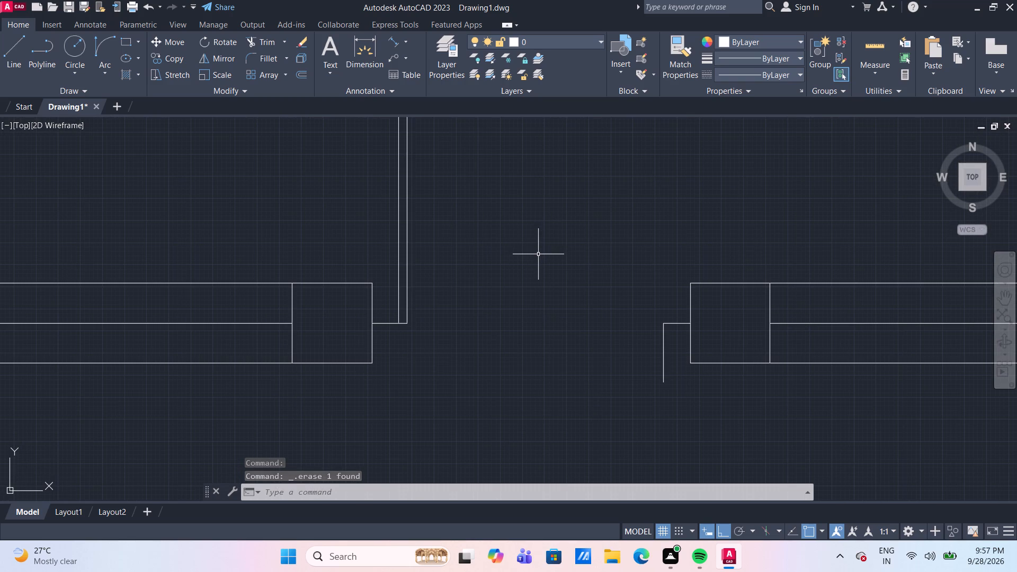
middle_click_drag(562, 237, 515, 285)
scroll(498, 284, "down", 1)
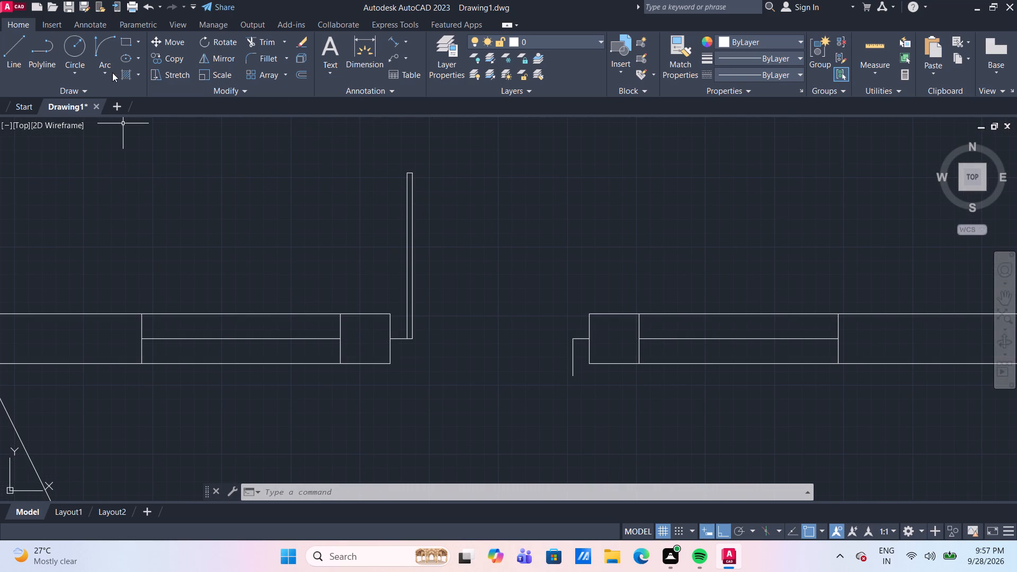
left_click(112, 42)
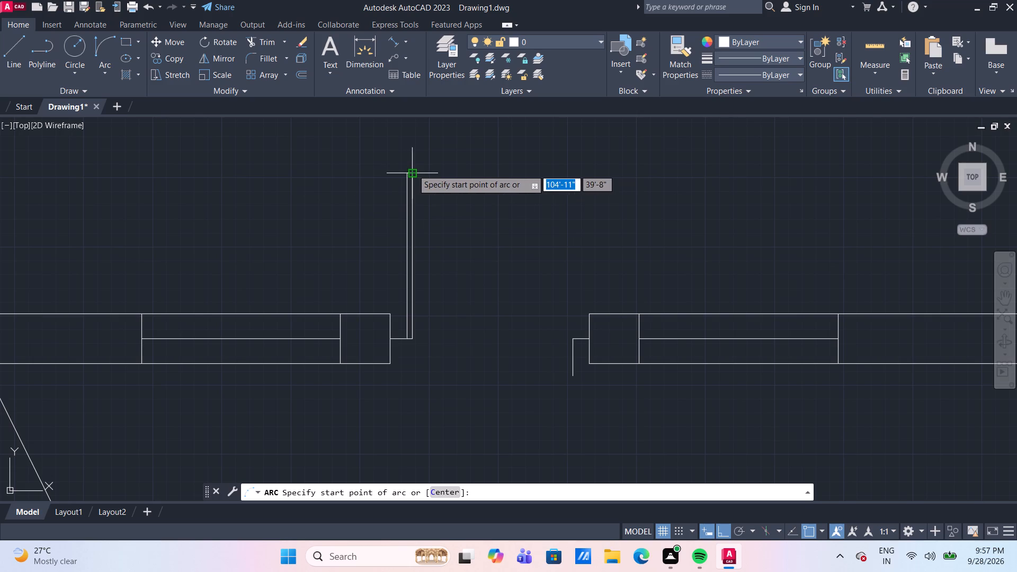
left_click(413, 169)
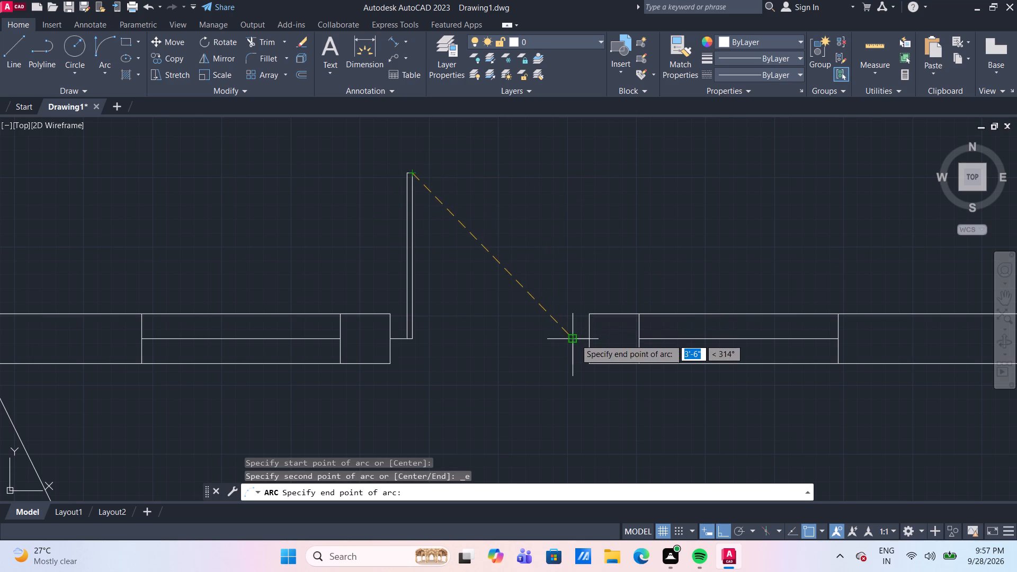
left_click(575, 339)
left_click(544, 201)
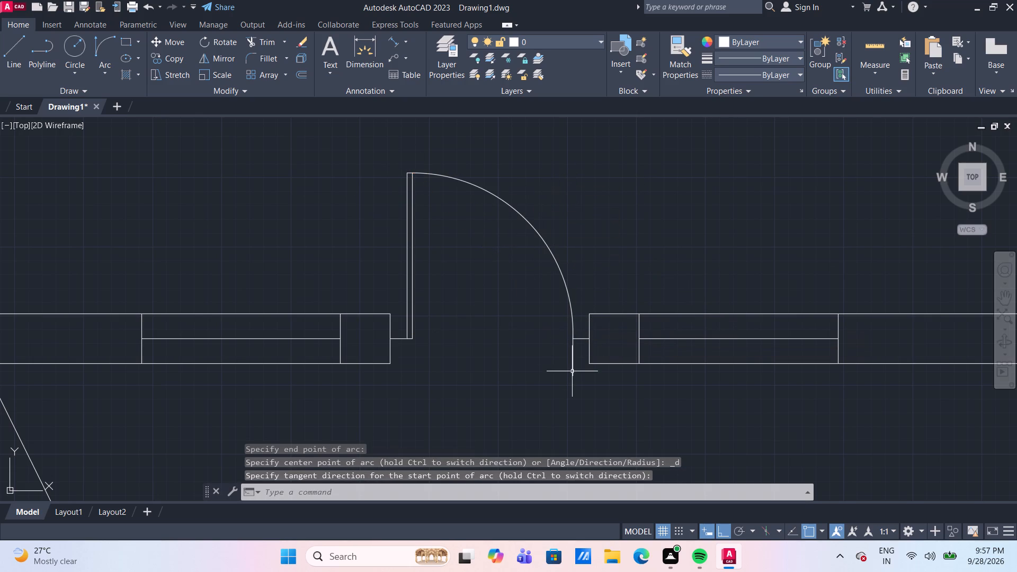
Erase the short vertical line hanging below the arc's end at the 3" segment.
left_click(573, 363)
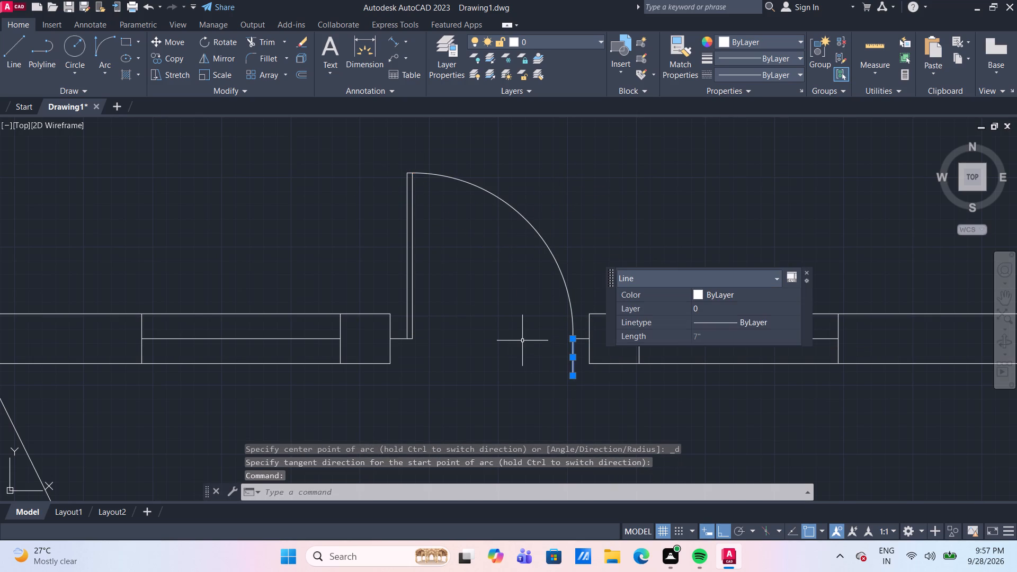
key("Delete")
Group the leaf, swing arc and both 3" segments of the door between the two windows.
scroll(484, 341, "down", 5)
scroll(469, 346, "up", 1)
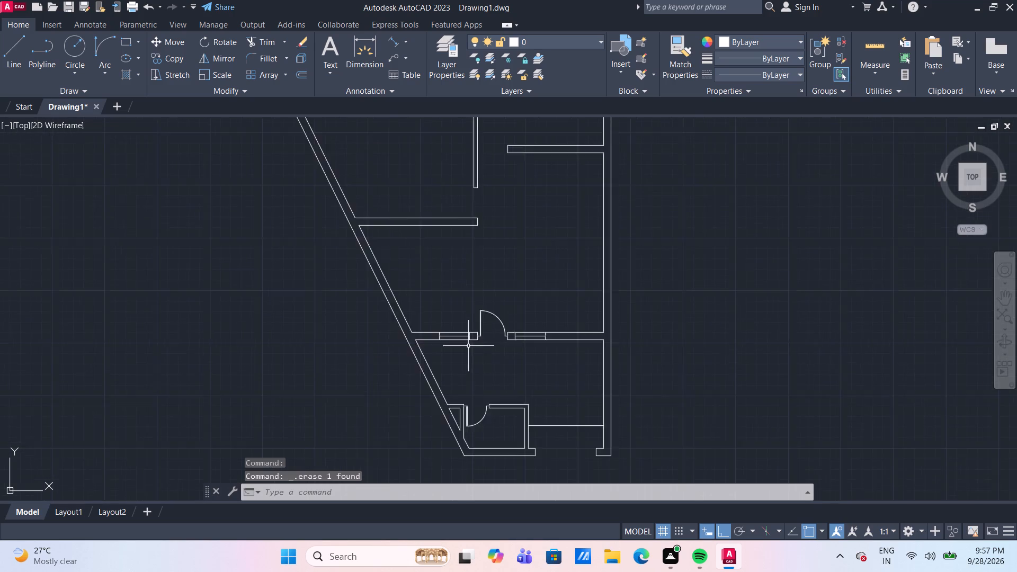
scroll(468, 346, "up", 1)
middle_click_drag(476, 393, 476, 359)
middle_click_drag(542, 356, 542, 338)
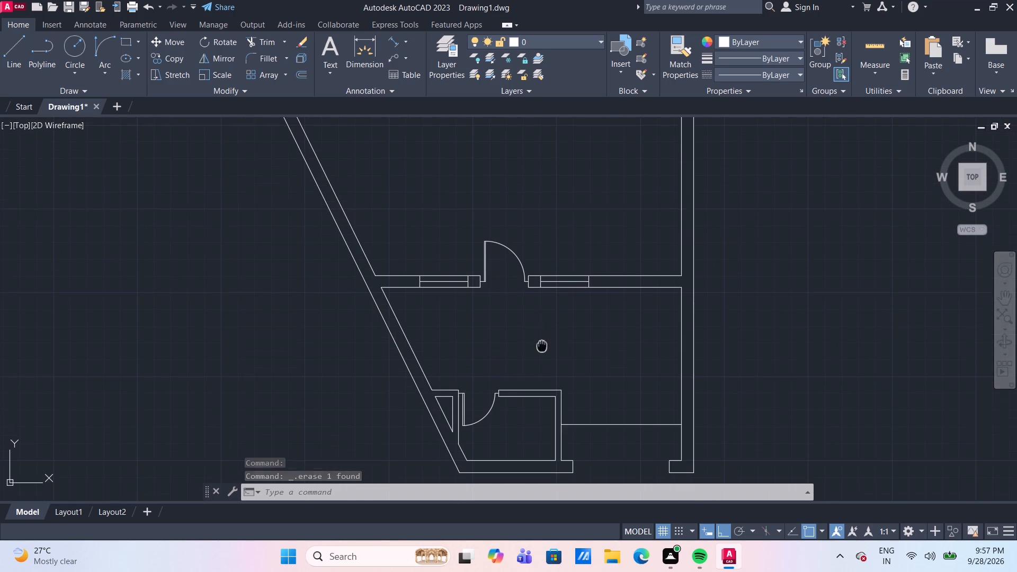
middle_click_drag(542, 338, 542, 325)
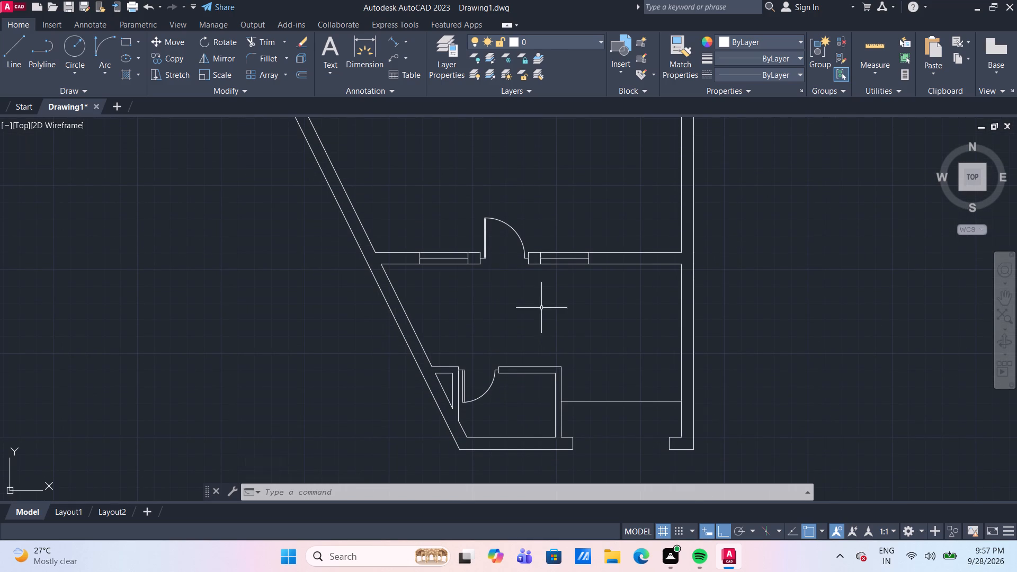
scroll(536, 238, "up", 3)
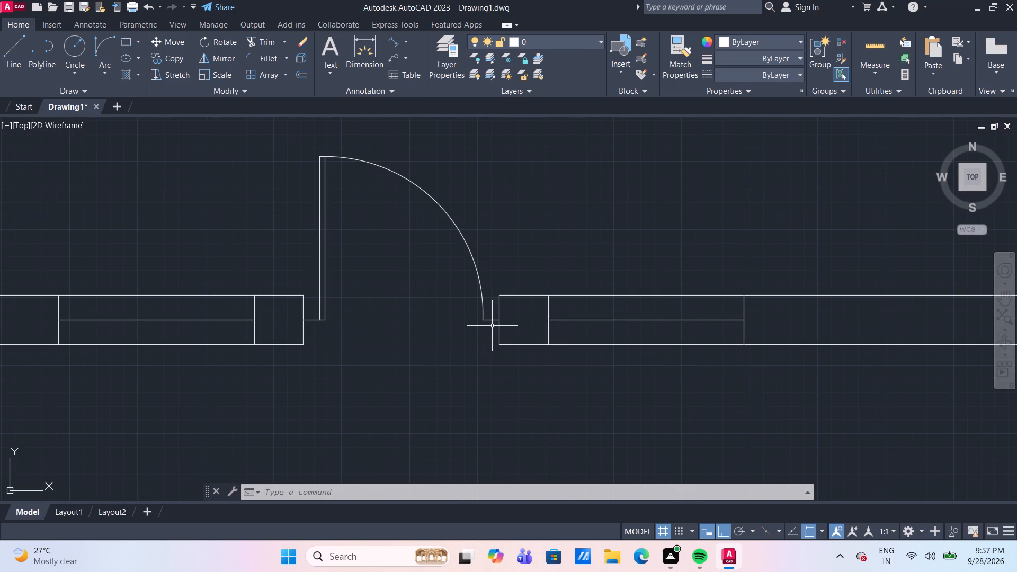
left_click(491, 324)
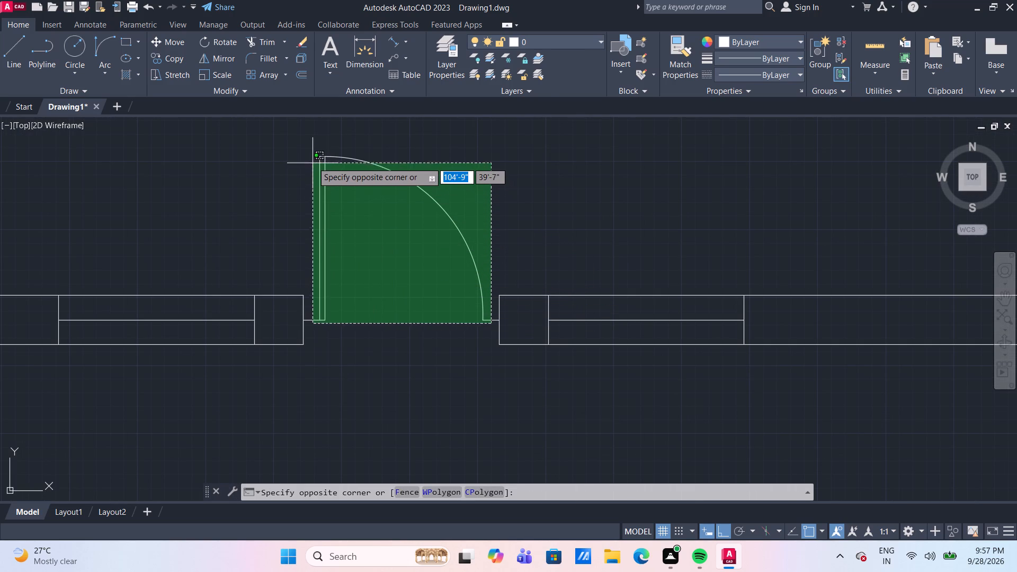
left_click(312, 152)
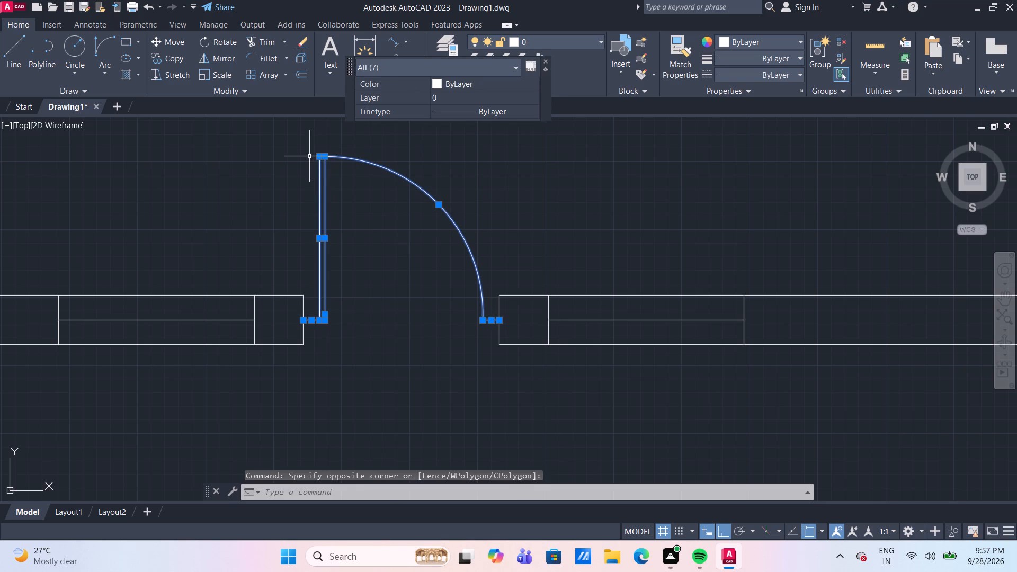
key("g")
key("Return")
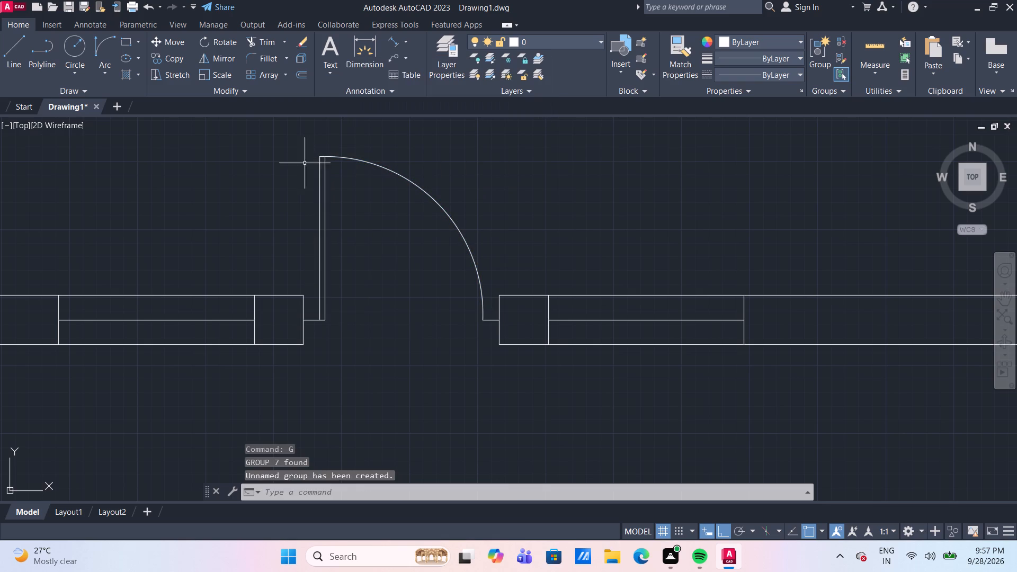
Group the leaf, swing arc and both 3" segments of the small bottom room's door.
scroll(394, 207, "down", 2)
scroll(412, 249, "down", 1)
scroll(386, 441, "up", 3)
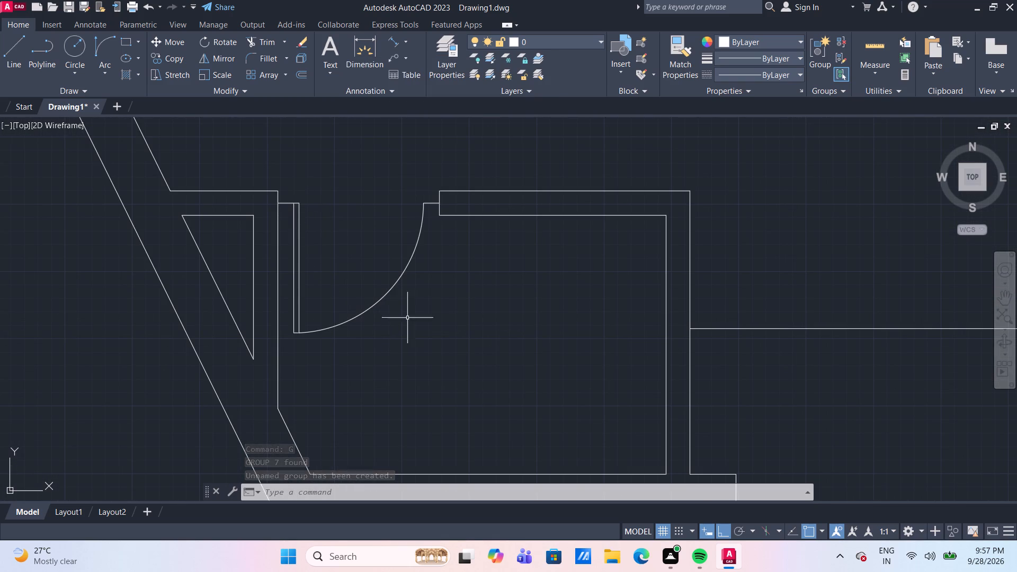
left_click_drag(439, 361, 426, 337)
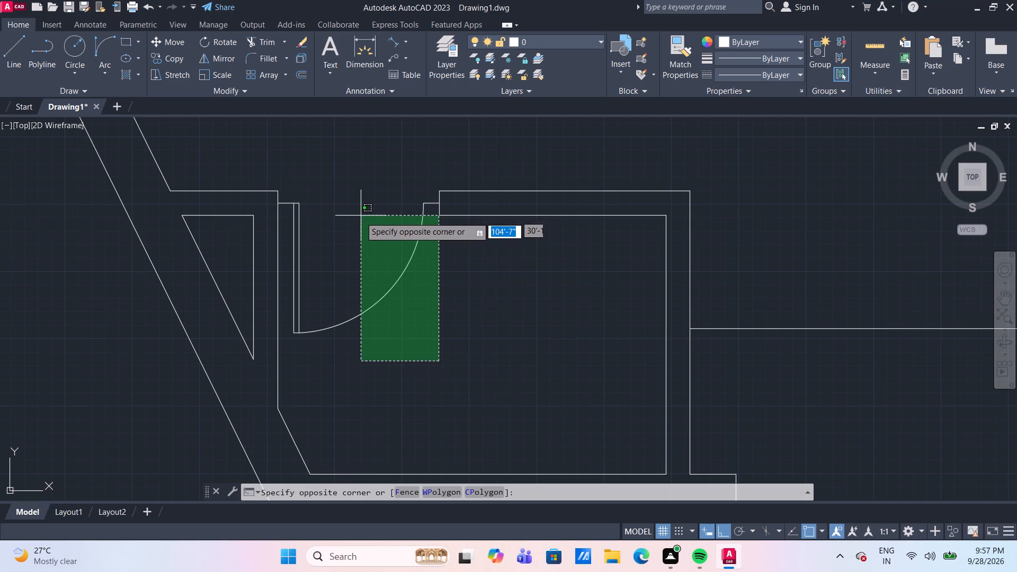
left_click(356, 230)
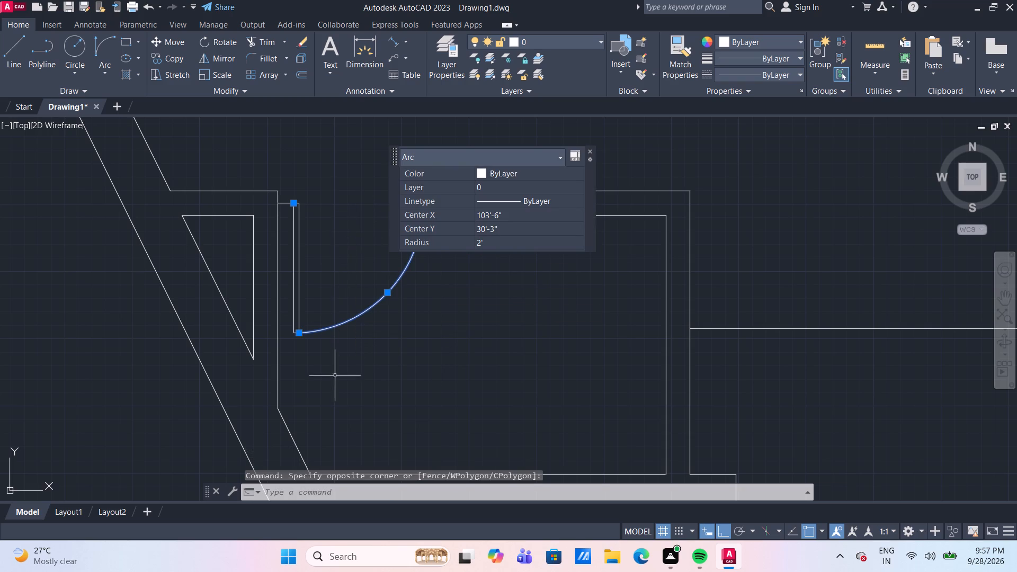
left_click_drag(335, 372, 323, 335)
left_click(287, 177)
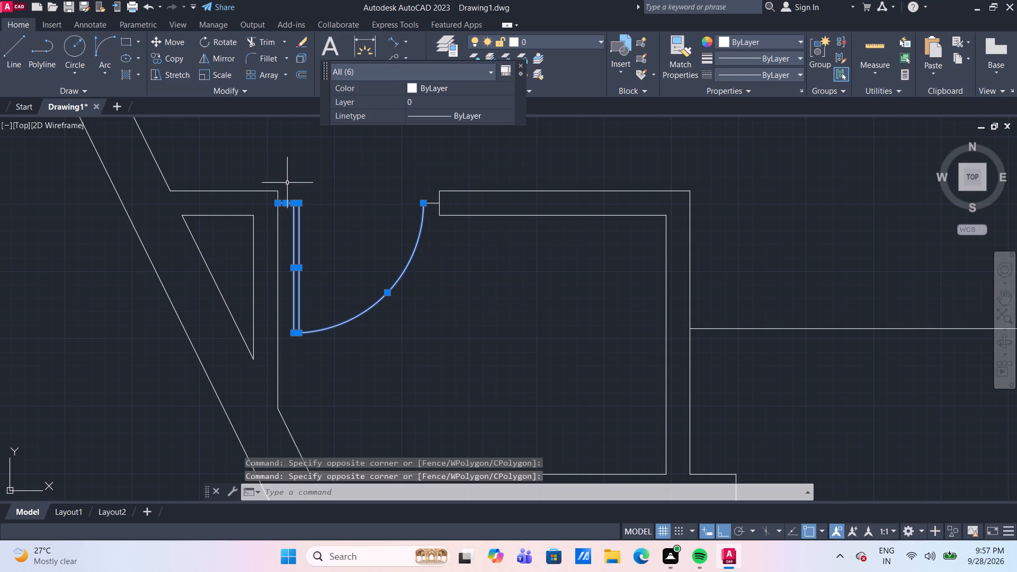
scroll(397, 201, "up", 2)
left_click_drag(480, 207, 476, 202)
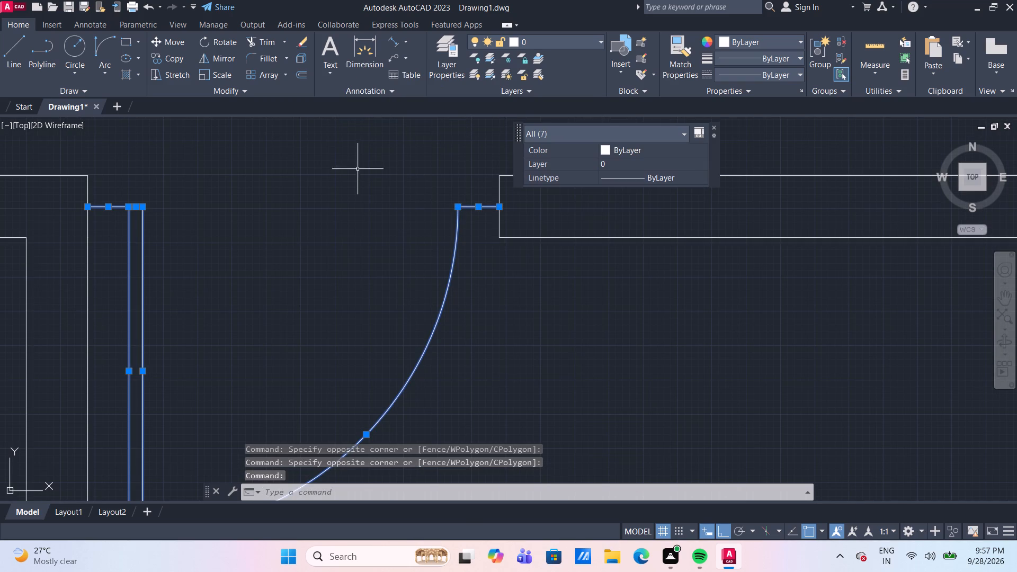
scroll(351, 173, "down", 1)
key("g")
key("Return")
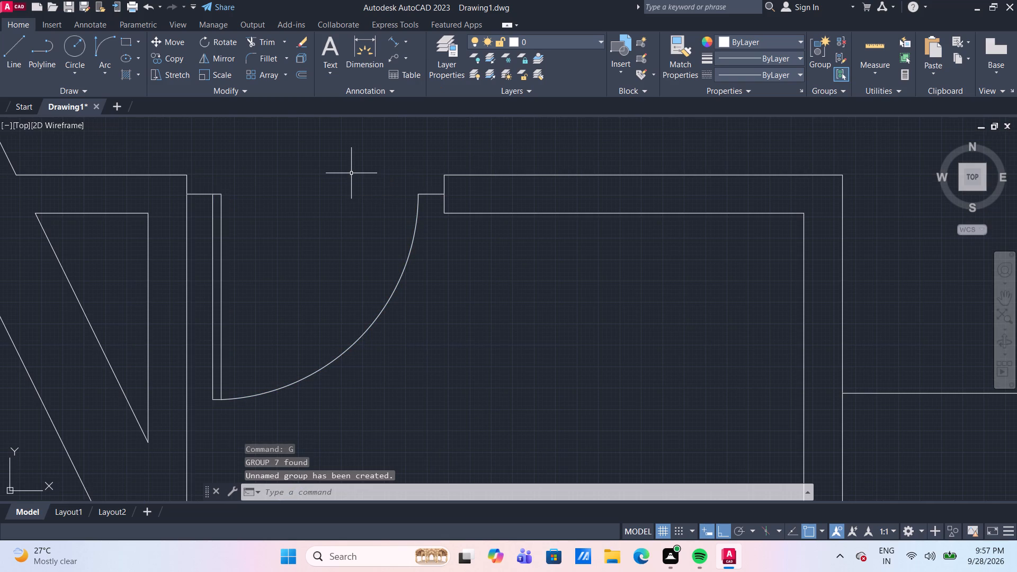
Copy the grouped door between the two windows from its left jamb end to the free end of the upper right partition.
scroll(465, 156, "down", 3)
scroll(510, 211, "down", 1)
middle_click_drag(511, 212, 481, 280)
scroll(481, 280, "down", 1)
scroll(445, 176, "up", 3)
scroll(531, 205, "up", 1)
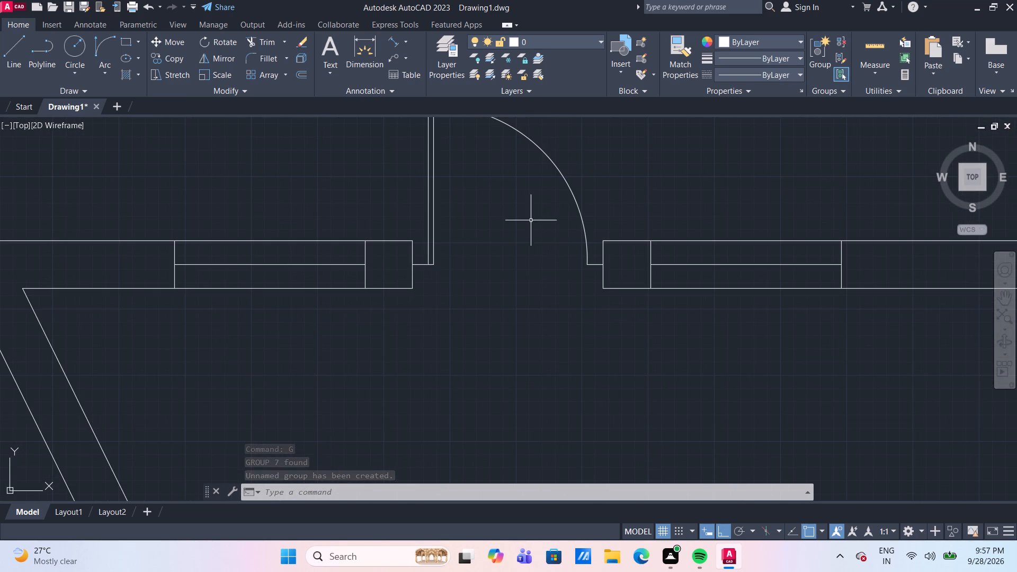
left_click_drag(551, 219, 544, 209)
left_click(410, 147)
scroll(406, 163, "down", 1)
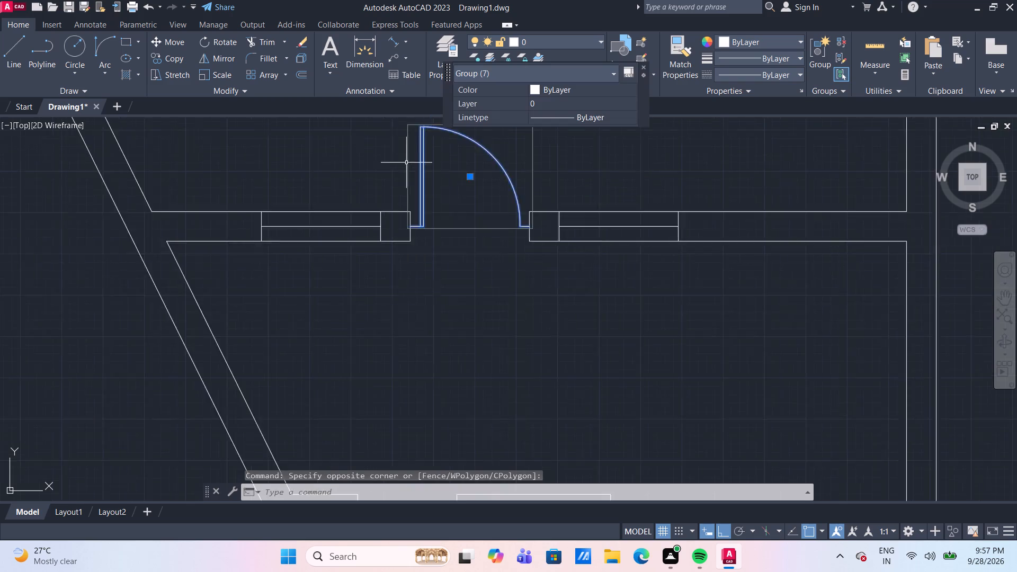
scroll(406, 165, "down", 1)
middle_click_drag(402, 178, 370, 278)
scroll(390, 205, "down", 3)
middle_click_drag(395, 191, 391, 230)
scroll(396, 227, "up", 2)
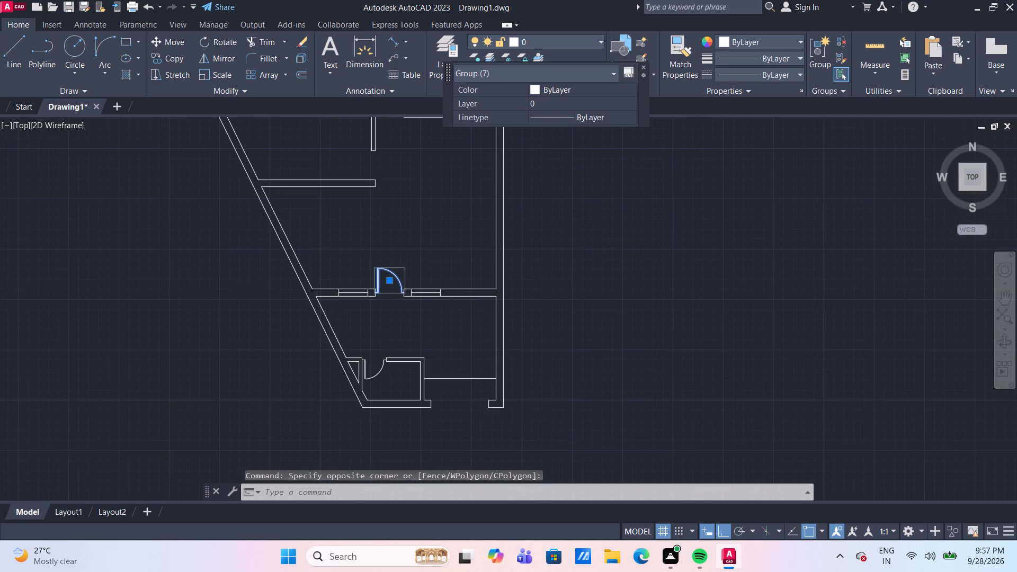
type("CO")
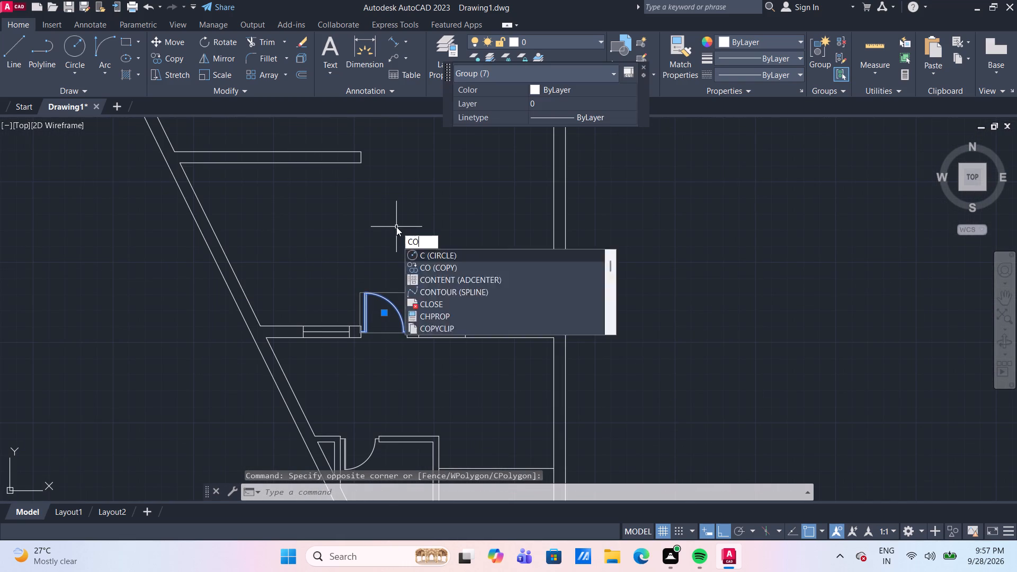
key("Return")
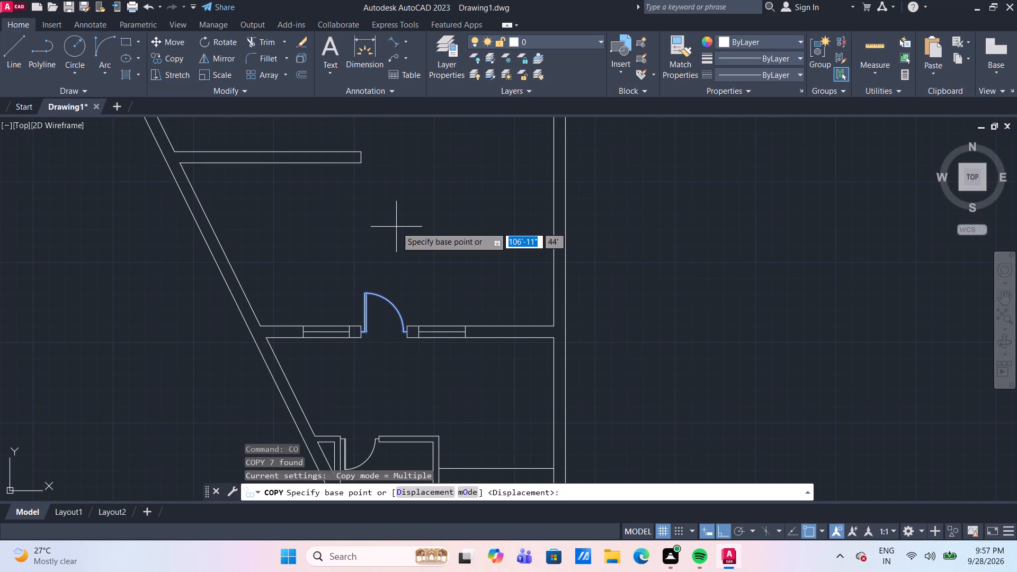
scroll(346, 329, "up", 3)
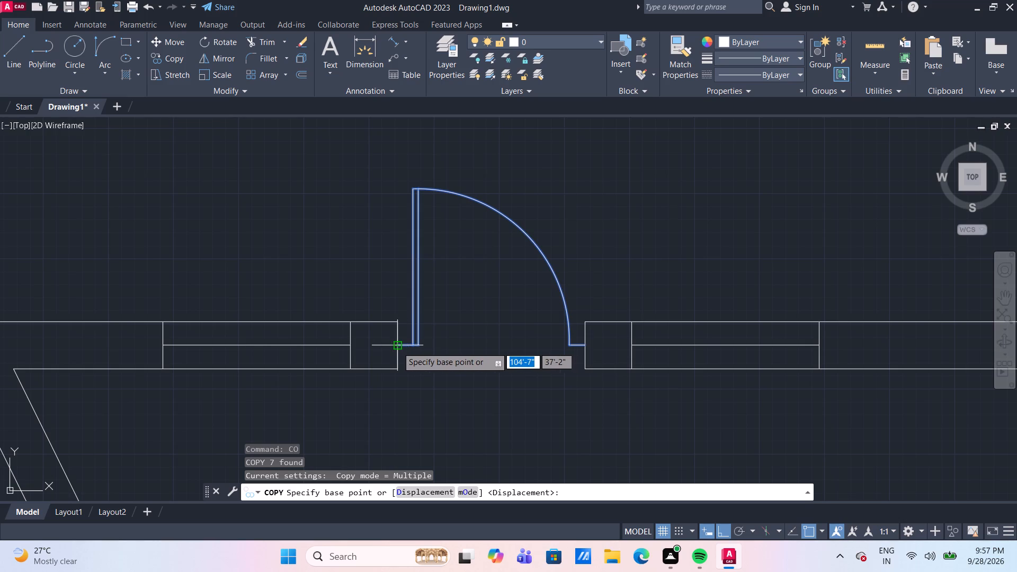
left_click_drag(397, 347, 397, 337)
scroll(403, 246, "down", 4)
middle_click_drag(423, 145, 411, 264)
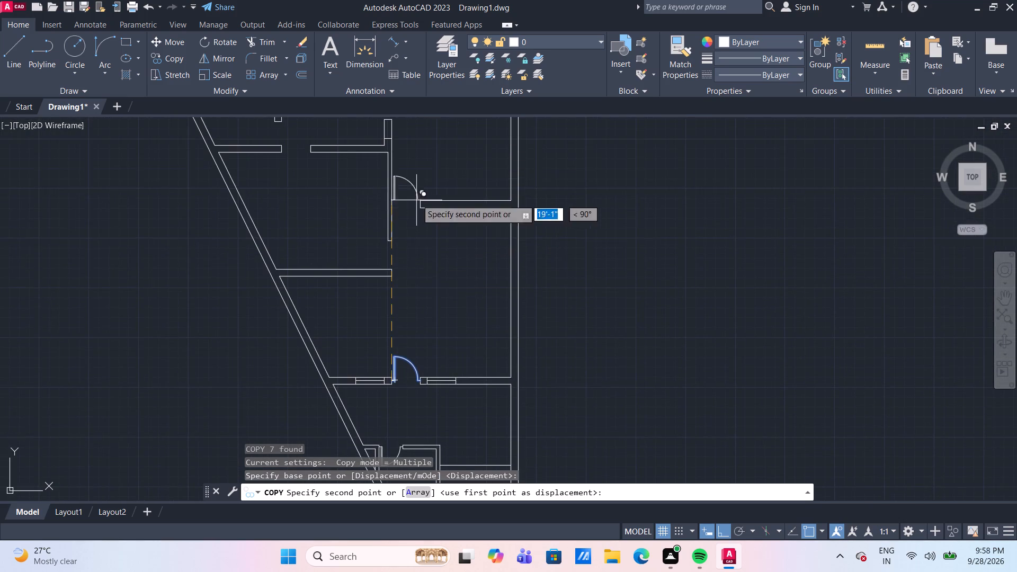
scroll(417, 188, "up", 3)
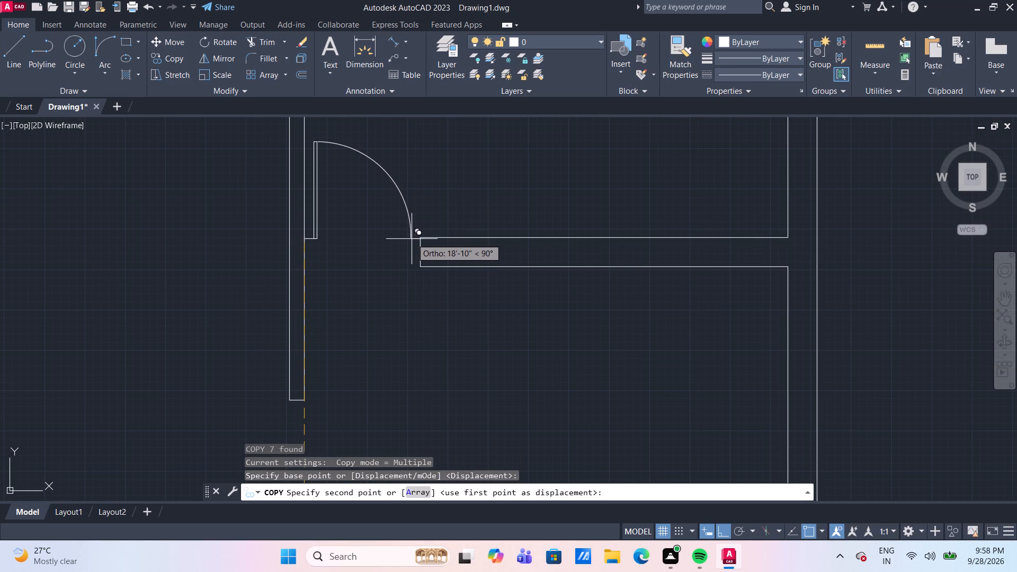
scroll(416, 237, "up", 1)
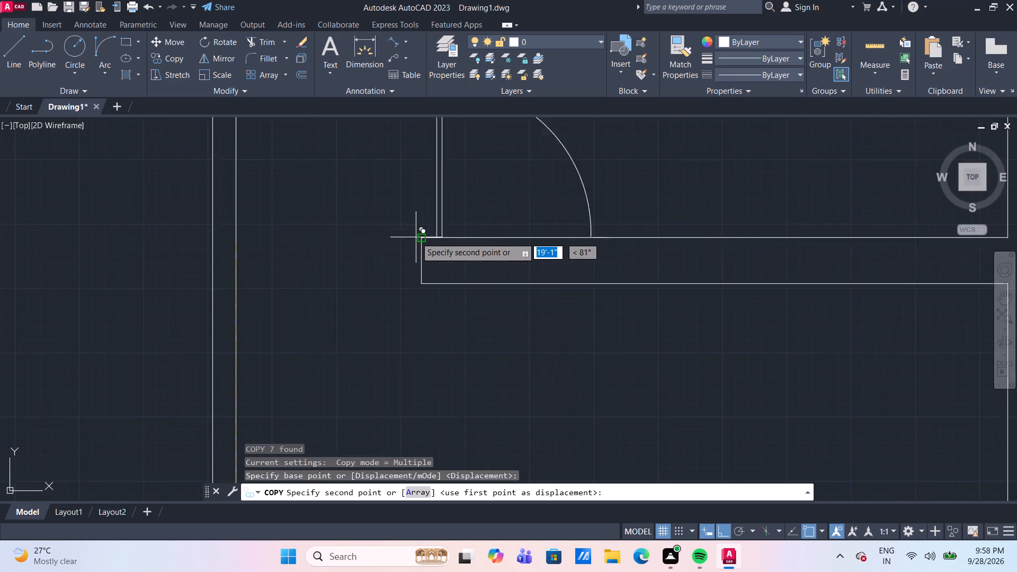
scroll(416, 237, "up", 1)
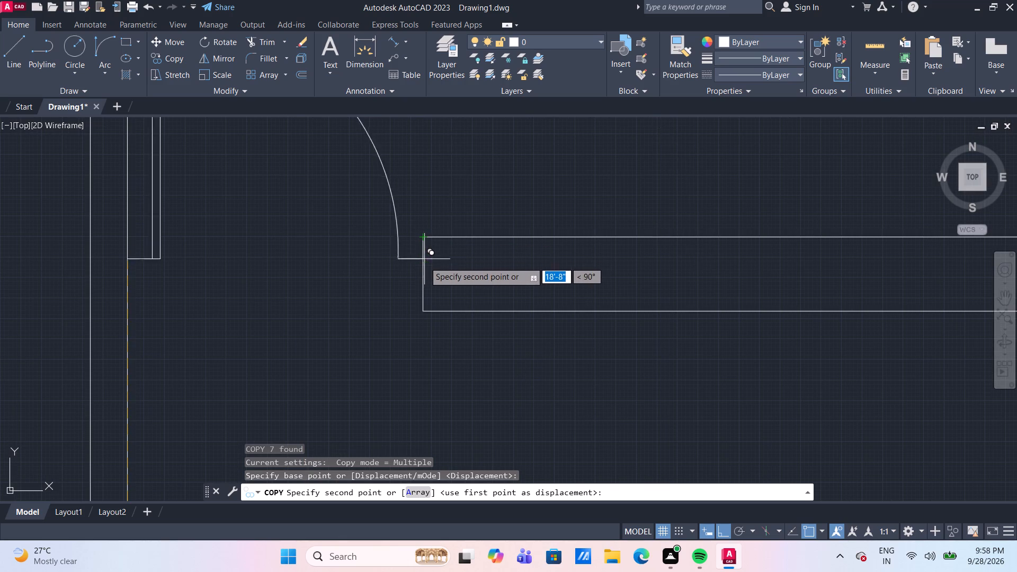
left_click(423, 274)
scroll(420, 278, "down", 3)
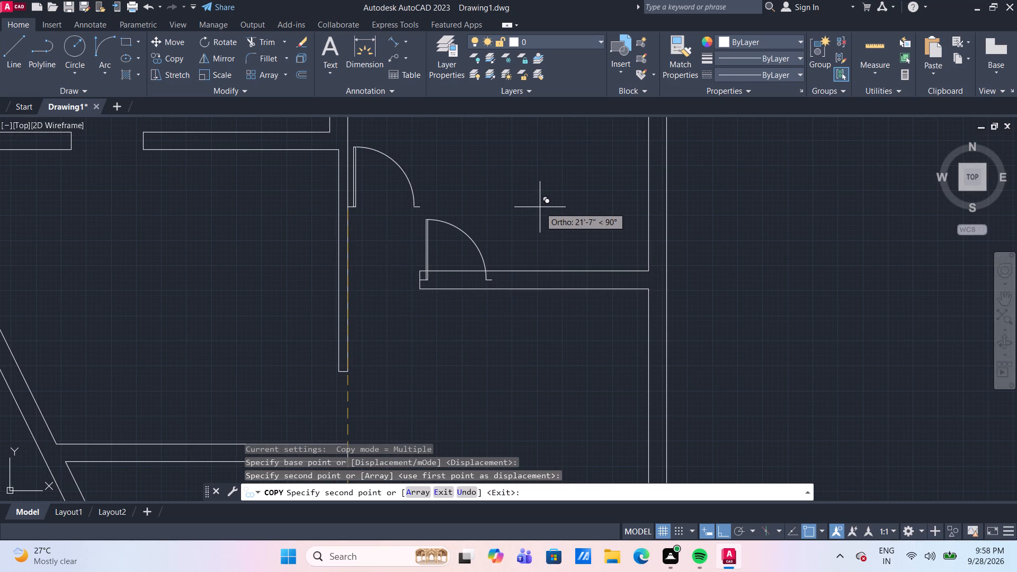
key("Escape")
Move the copied door horizontally so its outer 3" segment end meets the middle of the partition's free end, filling the doorway.
left_click(498, 243)
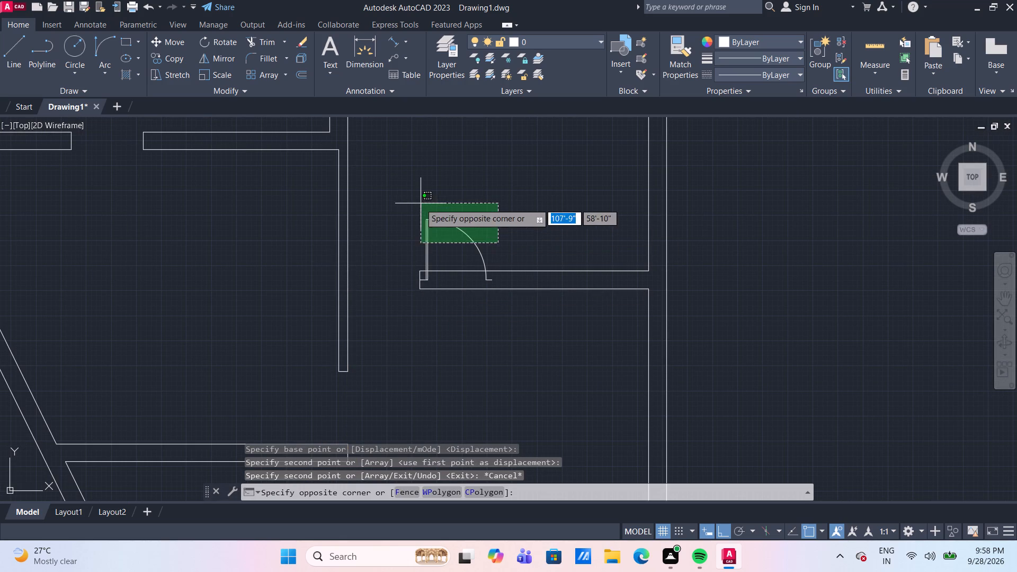
left_click(417, 203)
key("m")
key("Return")
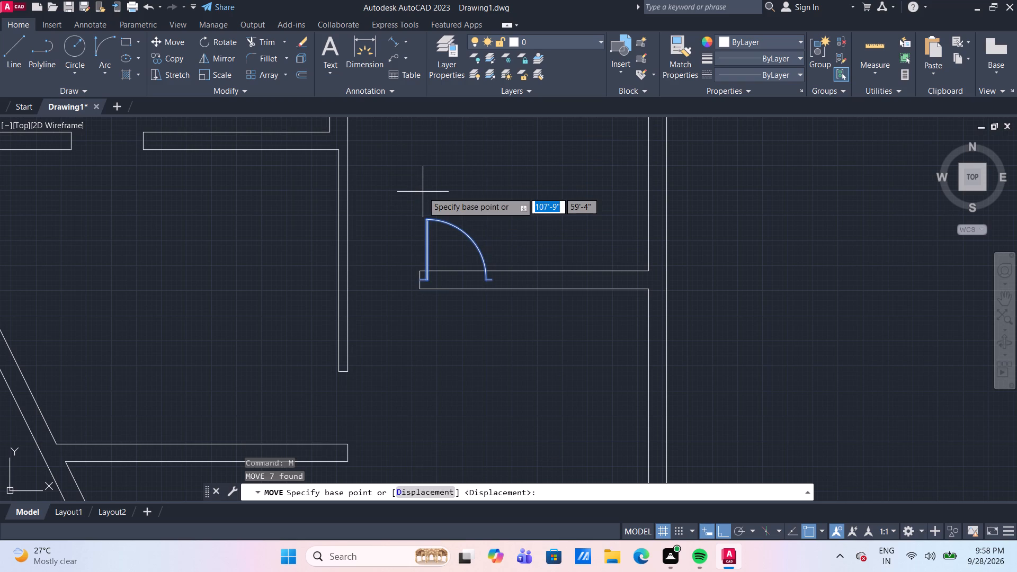
left_click(493, 277)
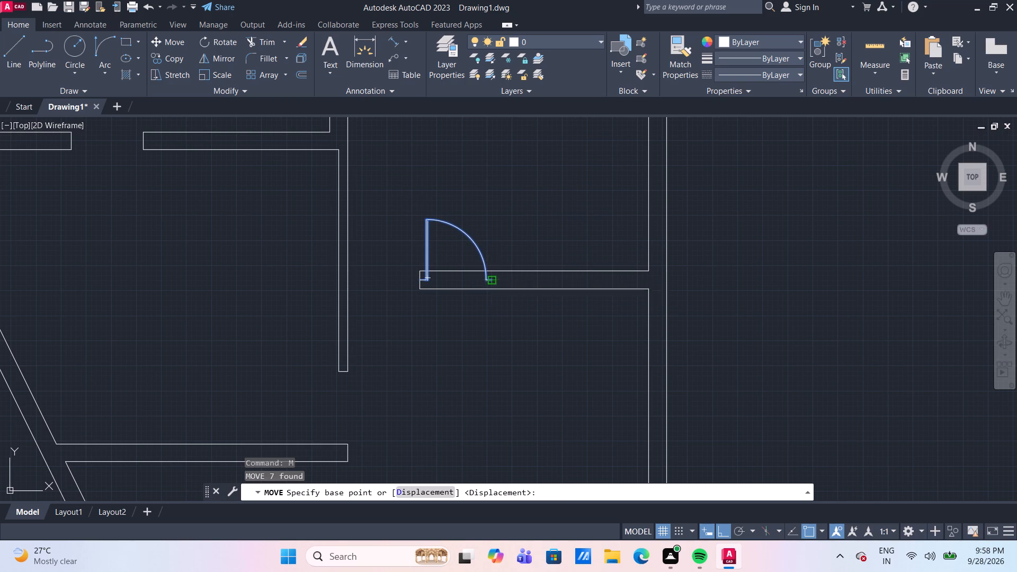
scroll(421, 276, "up", 3)
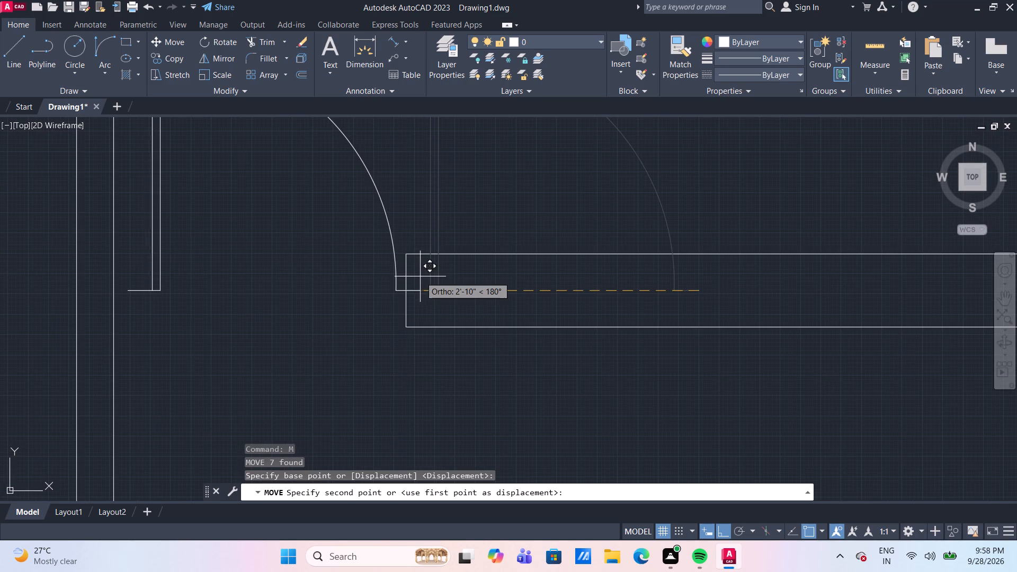
left_click(406, 292)
scroll(450, 163, "down", 4)
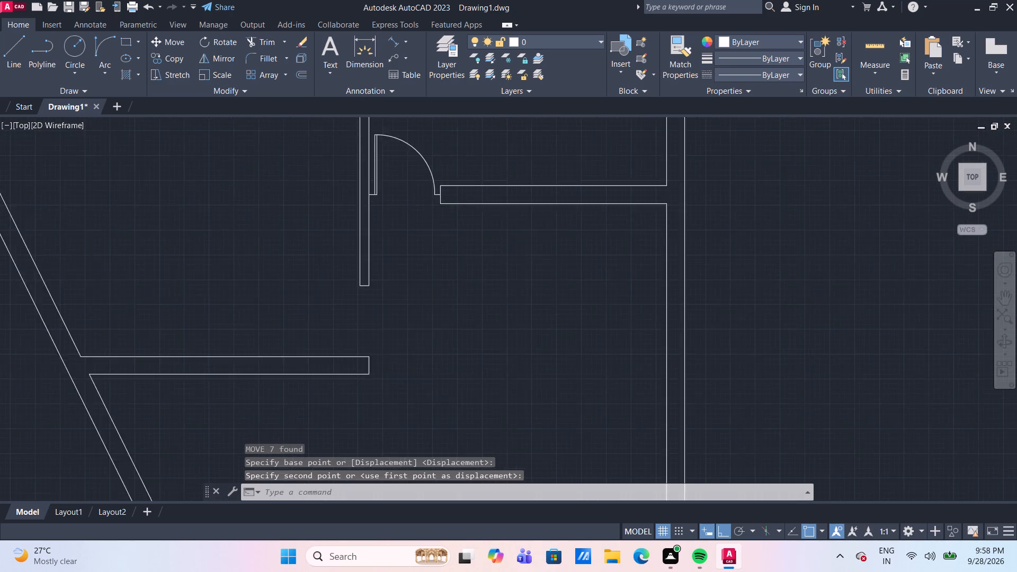
Copy the door at the upper right partition straight across into the adjoining room beside the slanted wall.
scroll(453, 174, "down", 1)
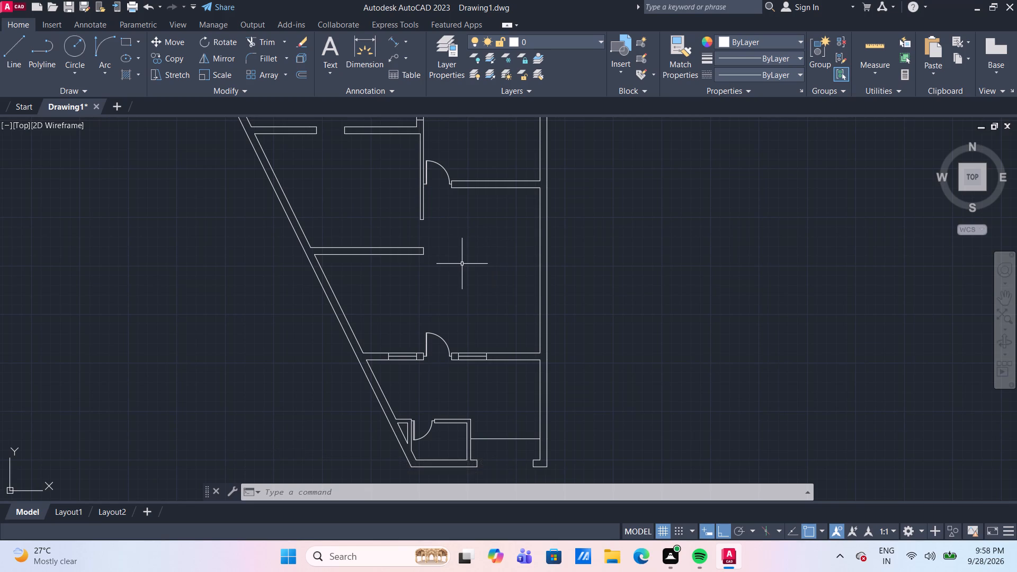
scroll(443, 191, "up", 2)
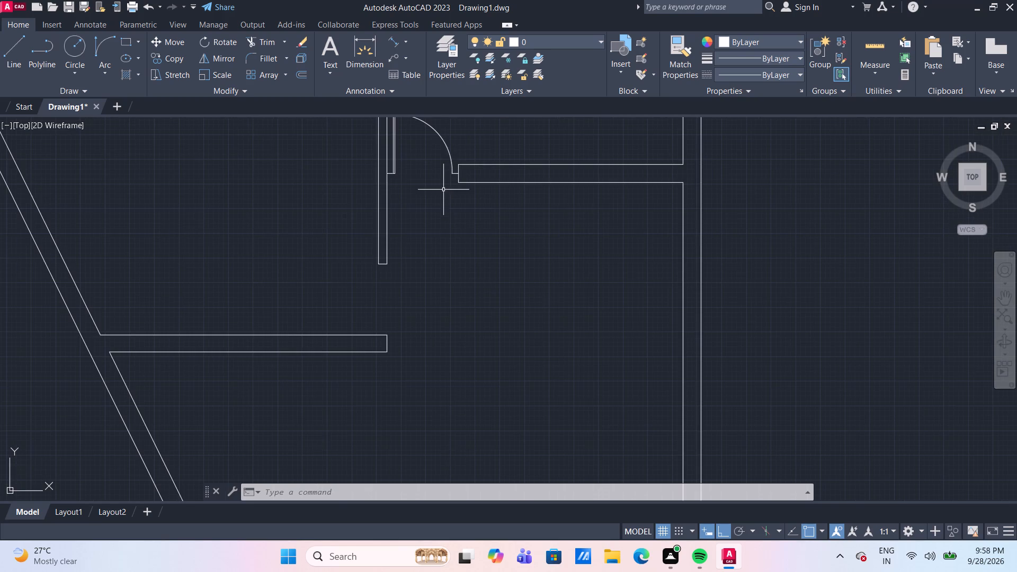
left_click(448, 143)
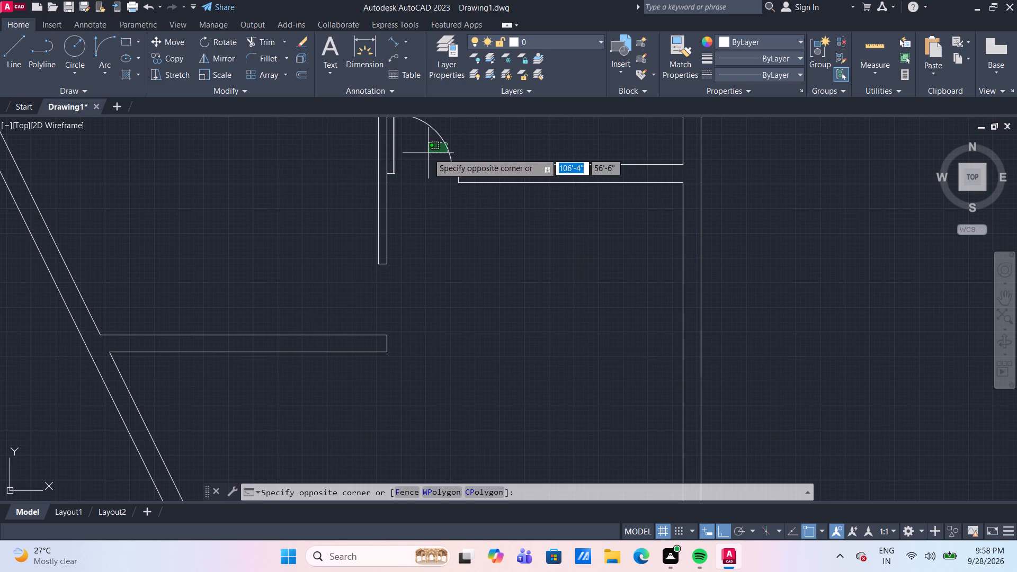
left_click(428, 153)
scroll(437, 248, "down", 1)
scroll(340, 195, "down", 1)
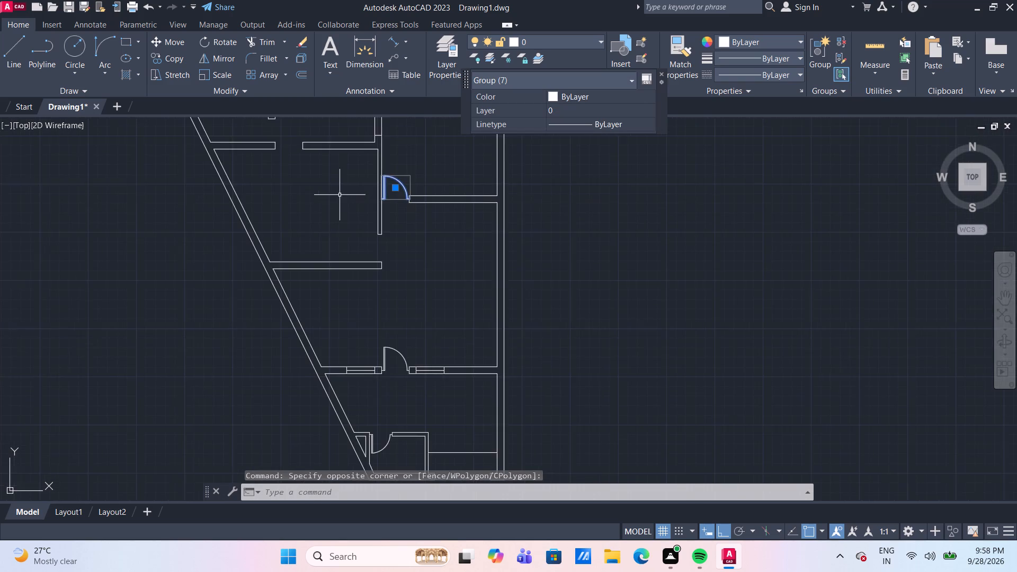
middle_click_drag(343, 205, 366, 244)
scroll(444, 251, "up", 1)
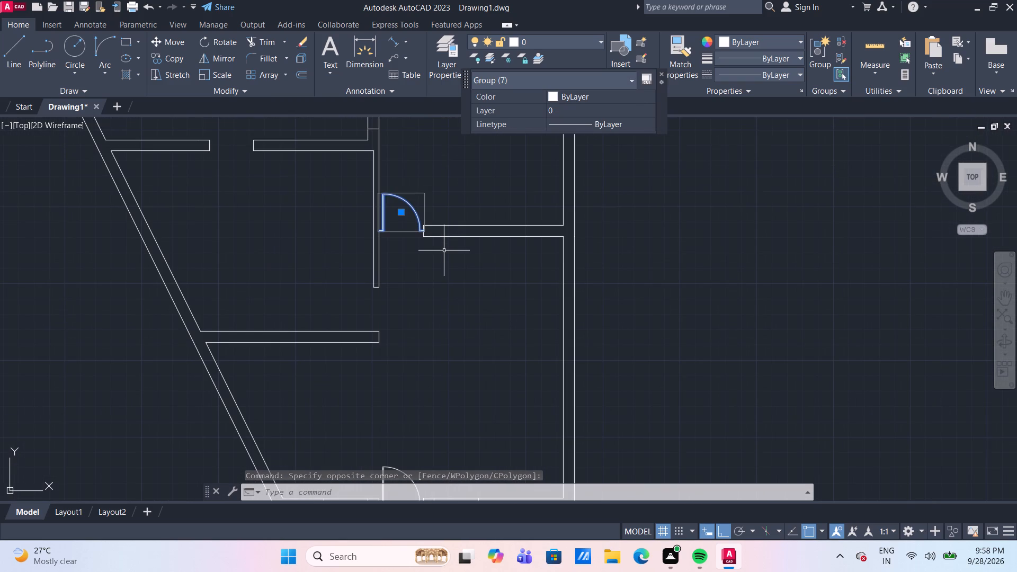
type("CO")
key("Return")
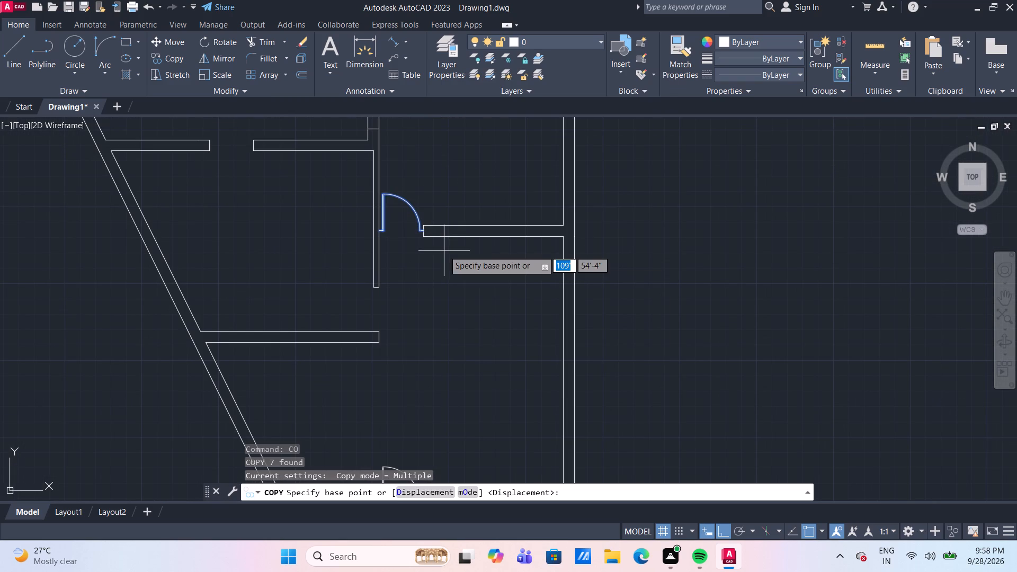
left_click(393, 199)
left_click(253, 194)
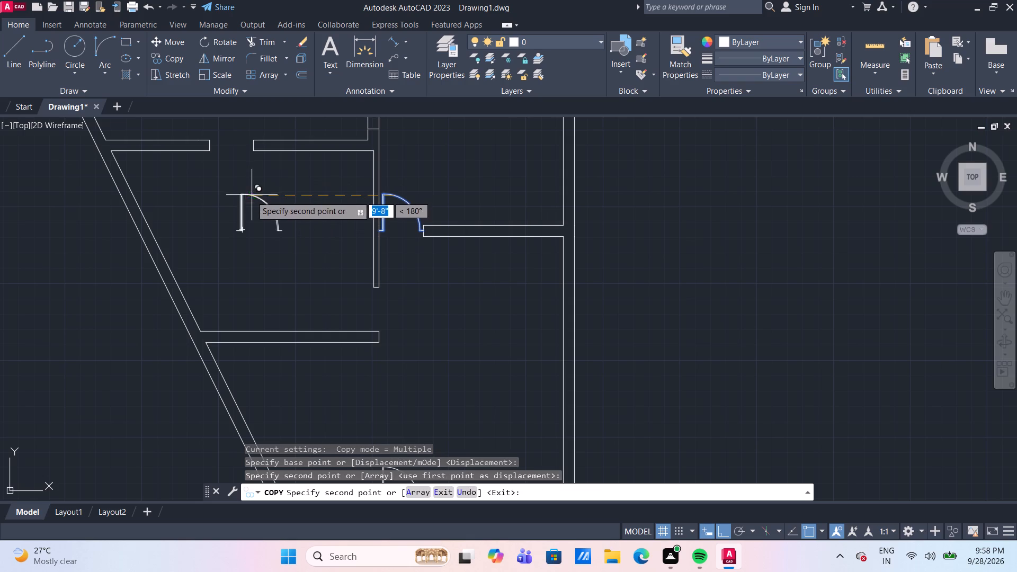
key("Escape")
Mirror the copied door about a horizontal line through the top of its leaf, keeping the source door.
left_click_drag(291, 243, 271, 227)
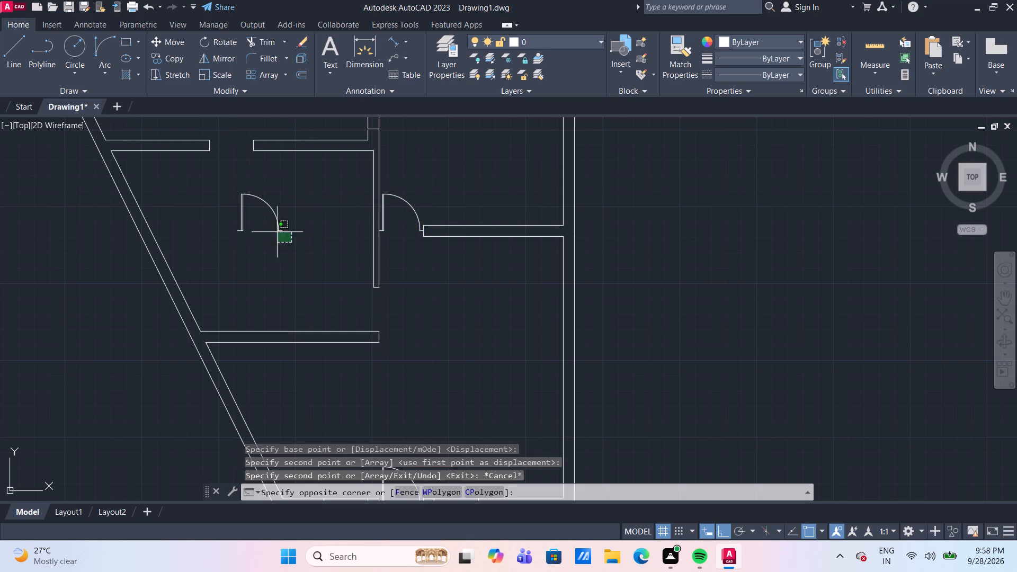
left_click_drag(271, 227, 263, 221)
left_click(189, 166)
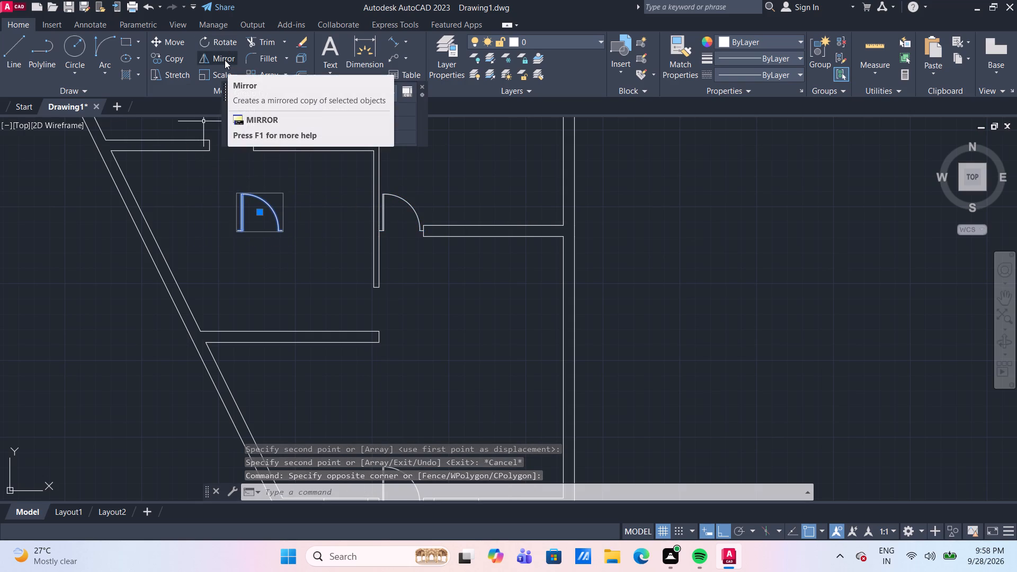
left_click(225, 60)
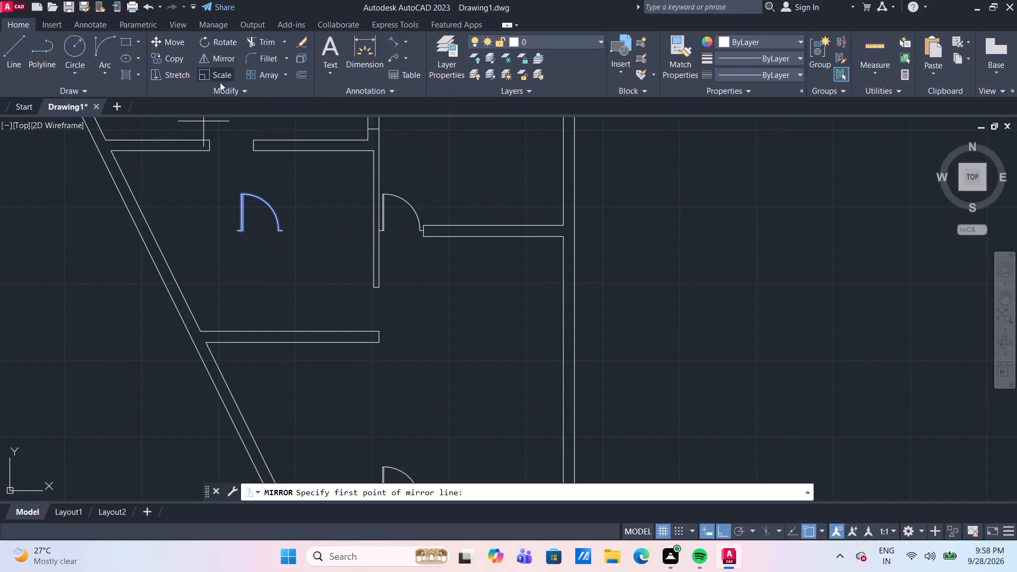
left_click(239, 198)
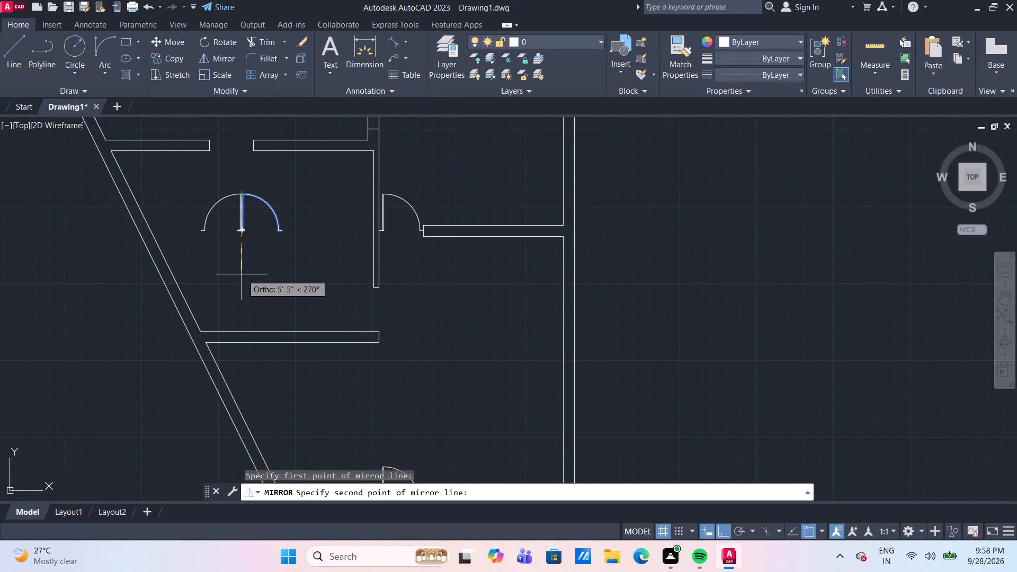
left_click(194, 192)
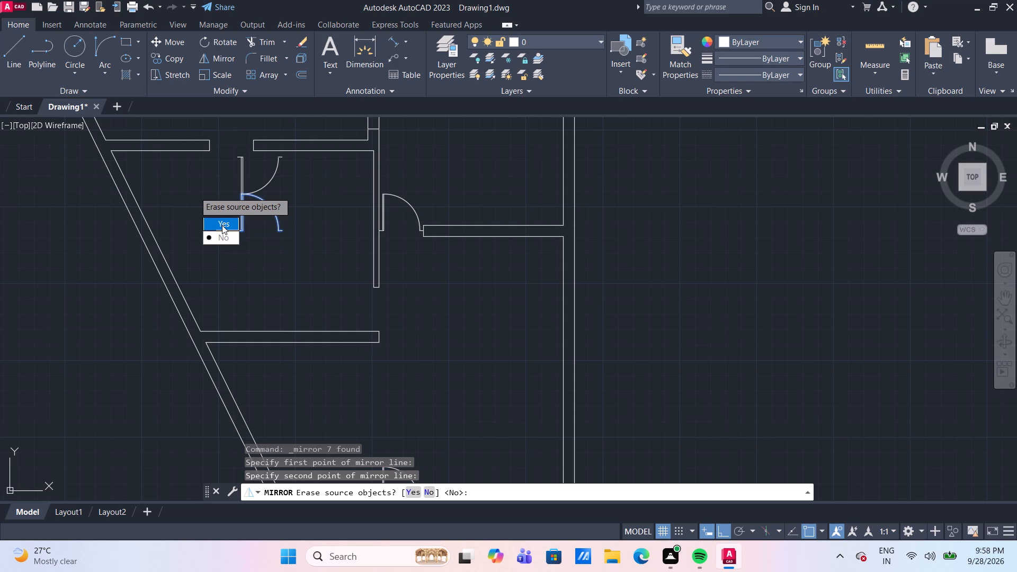
left_click_drag(225, 238, 194, 192)
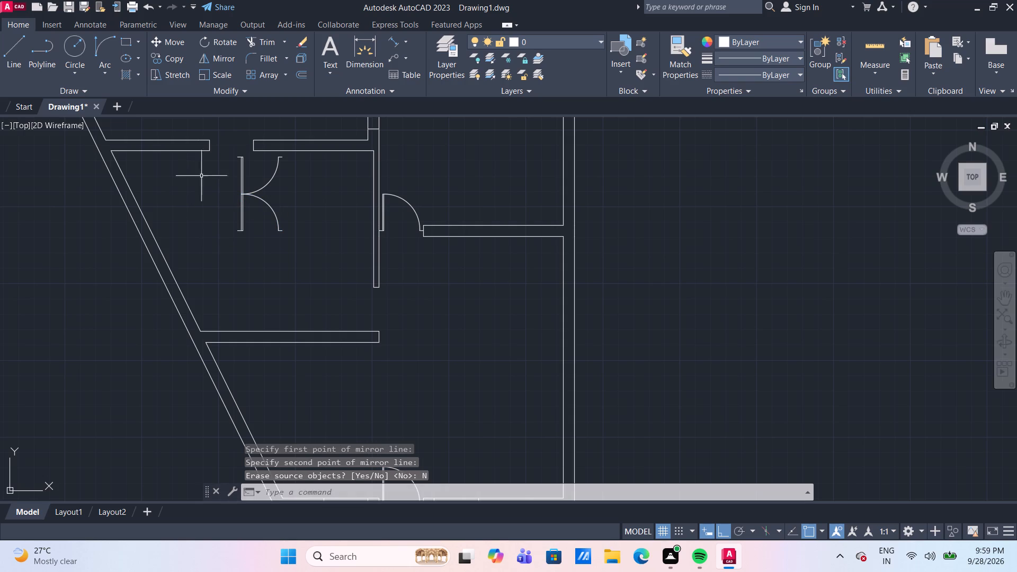
Rotate the lower door of the mirrored pair 90° counterclockwise about the outer end of its leaf-side 3" segment.
left_click(301, 243)
left_click(226, 213)
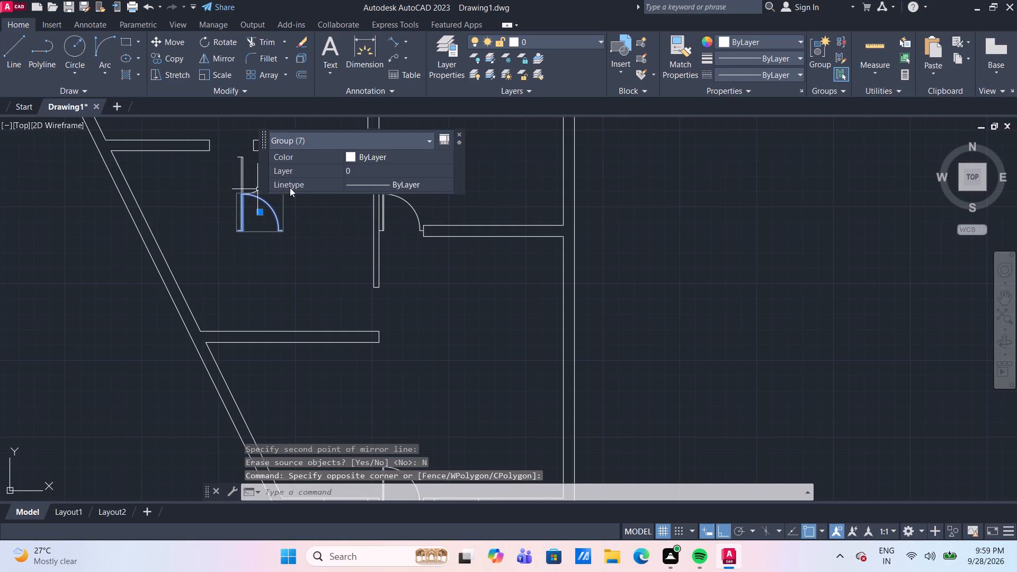
left_click(215, 38)
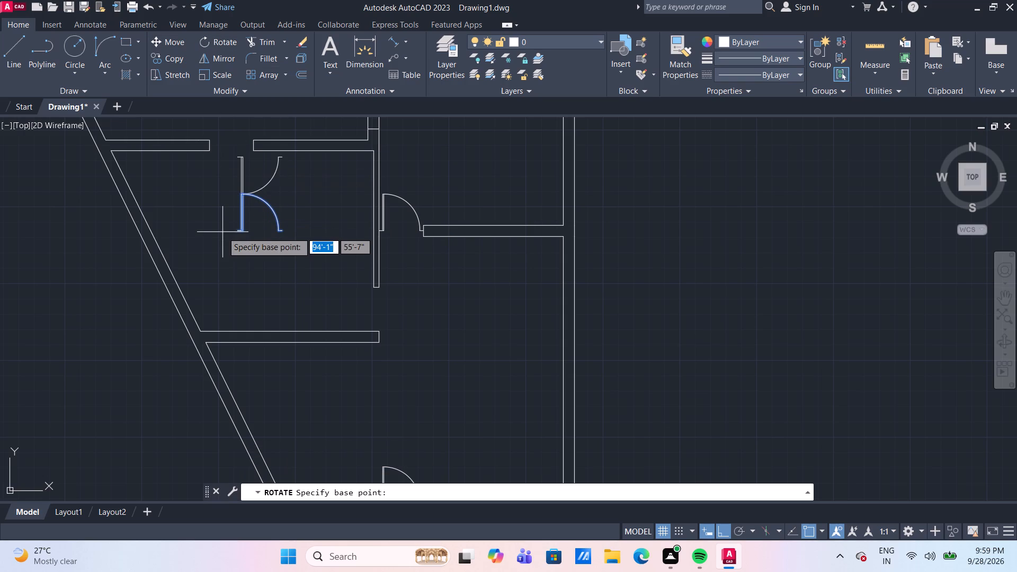
left_click(231, 231)
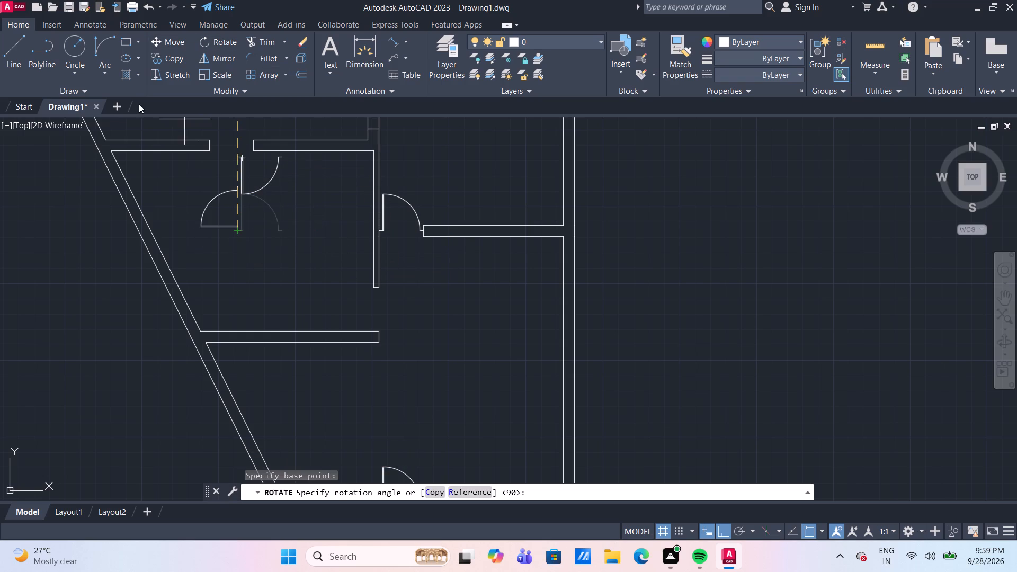
left_click(204, 170)
Move the upper door so its arc-side 3" segment end meets the middle of the wall end at the upper horizontal partition's doorway.
left_click(275, 174)
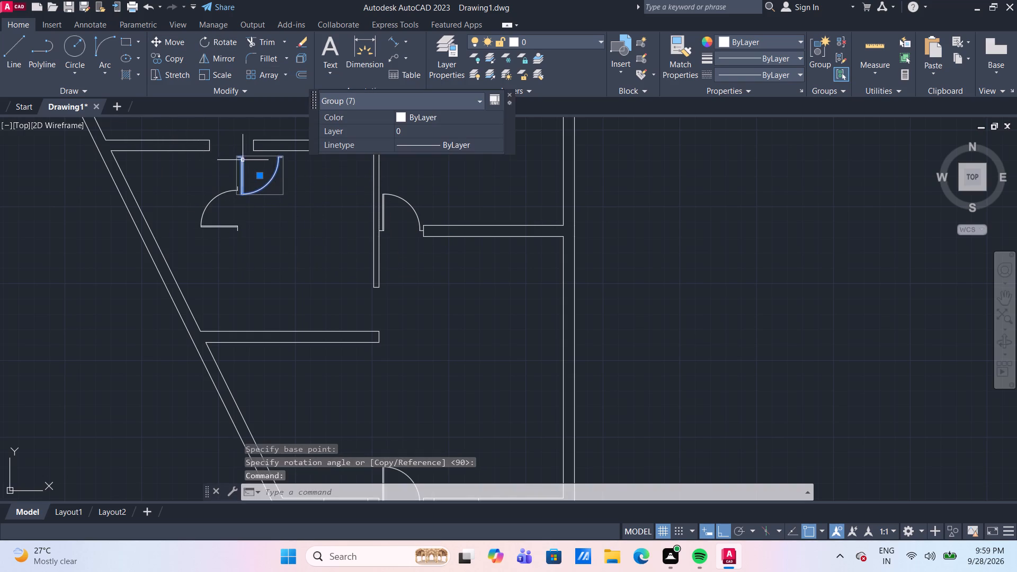
scroll(198, 194, "up", 2)
middle_click_drag(198, 198, 197, 300)
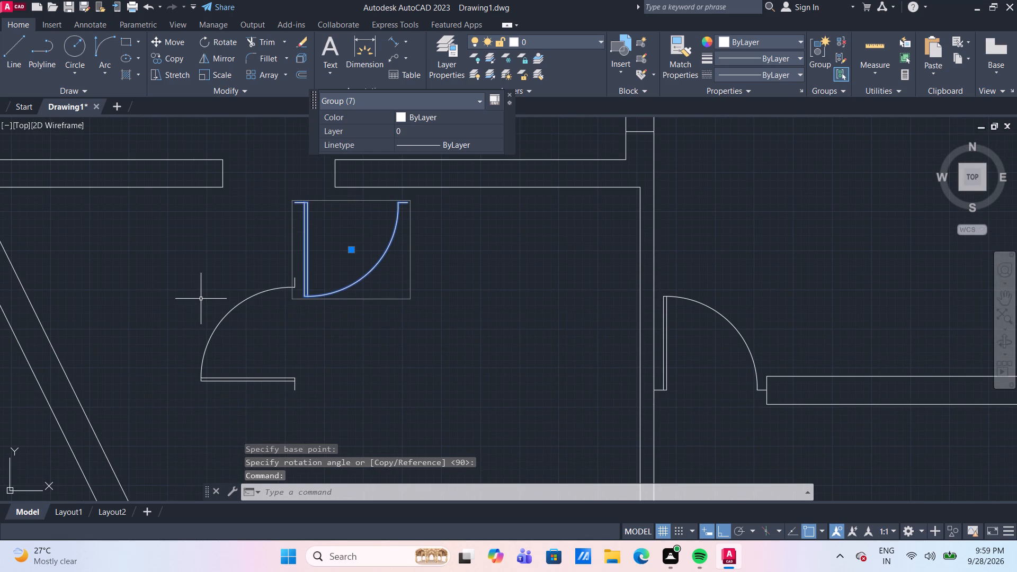
key("m")
key("Return")
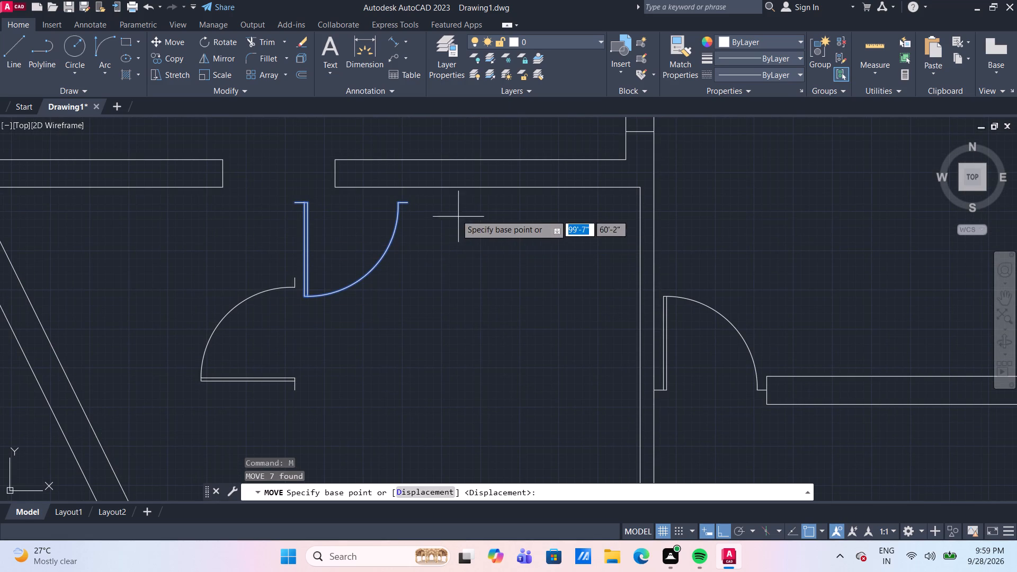
left_click(407, 205)
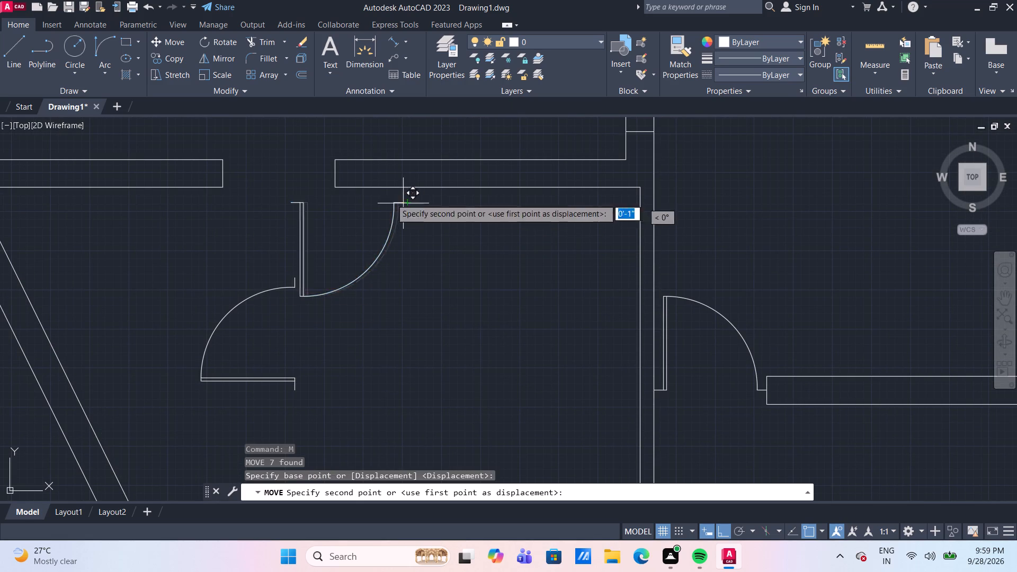
left_click(329, 177)
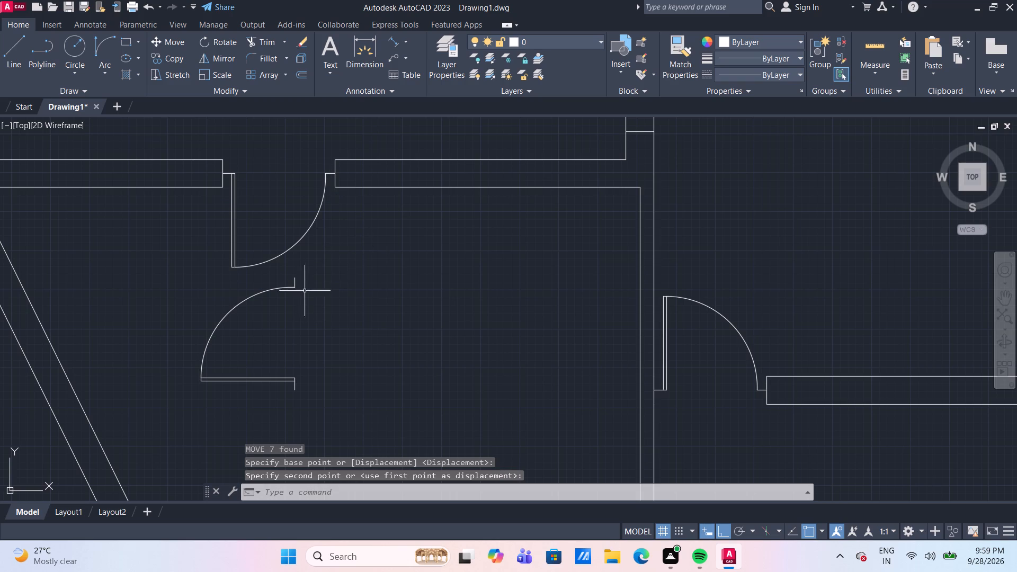
Move the rotated door so its leaf-side 3" segment end meets the upper corner of the lower horizontal partition's free end.
left_click_drag(302, 298, 296, 284)
left_click(290, 273)
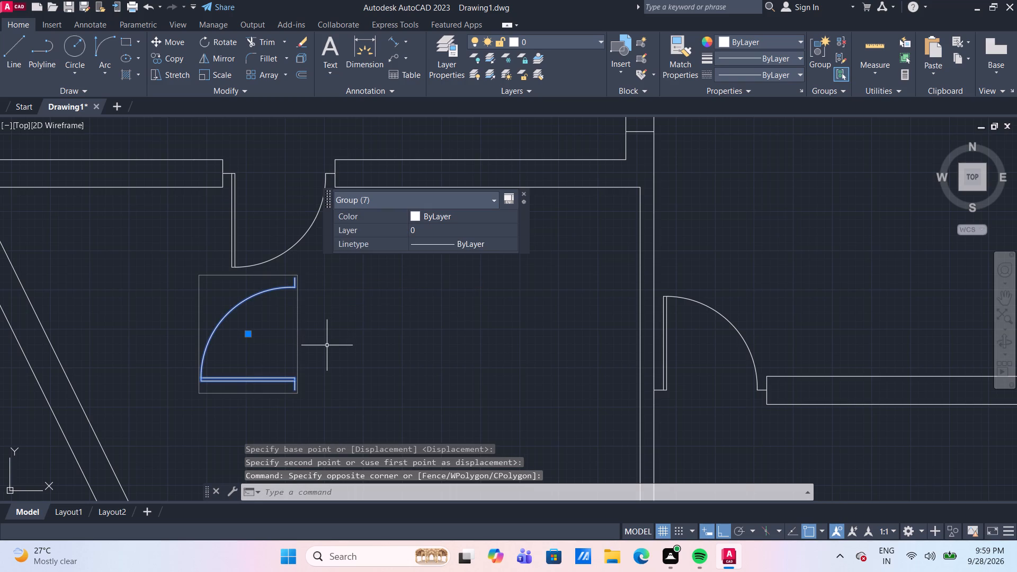
key("m")
key("Return")
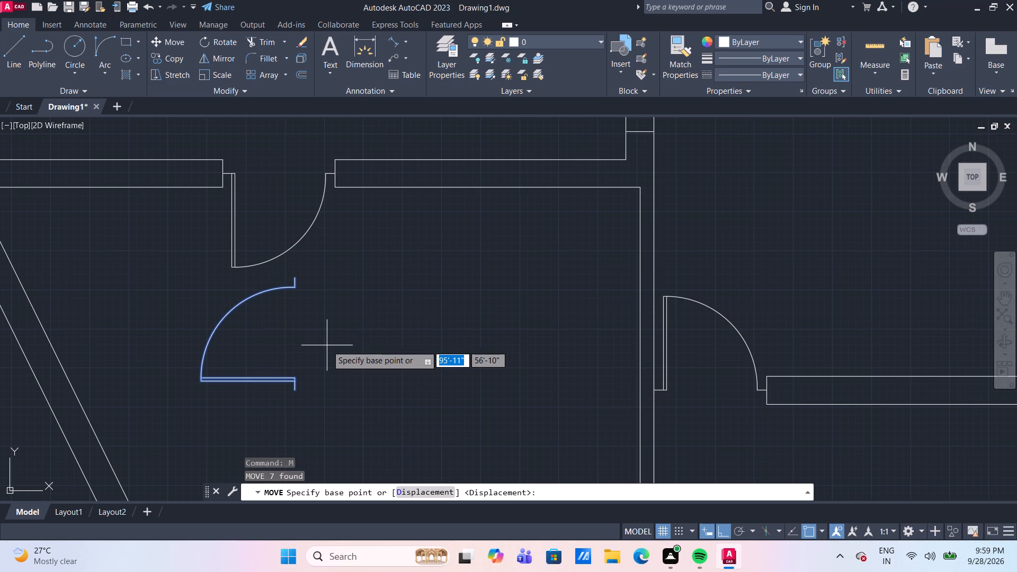
scroll(327, 345, "down", 3)
middle_click_drag(319, 386, 329, 331)
scroll(329, 331, "up", 3)
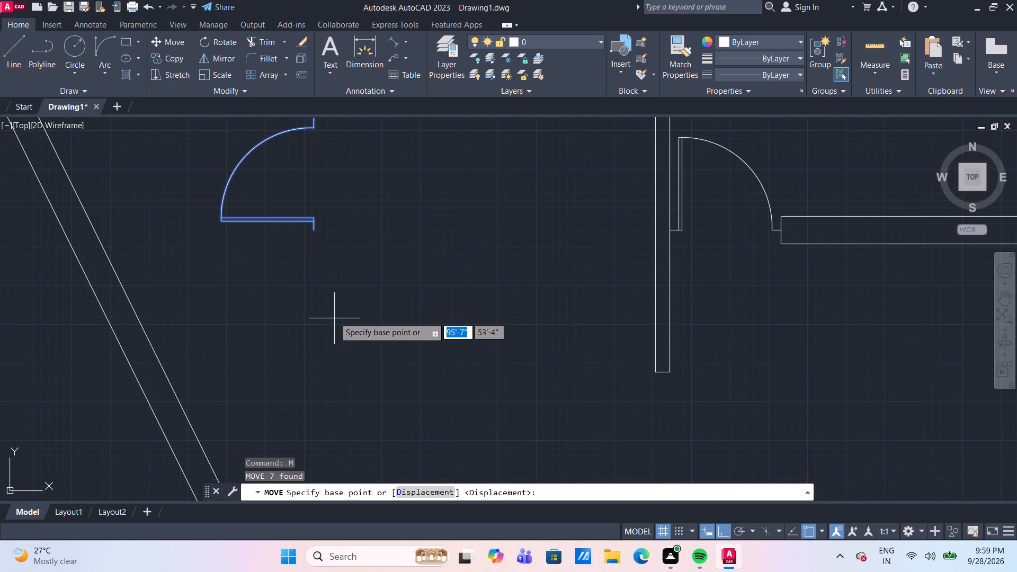
left_click(315, 233)
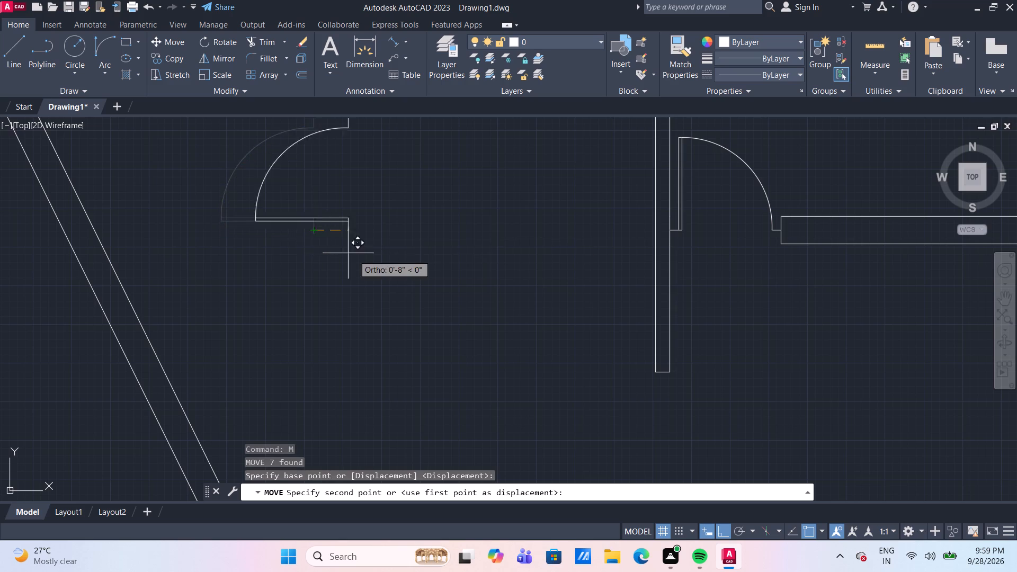
scroll(425, 273, "down", 3)
scroll(503, 320, "up", 4)
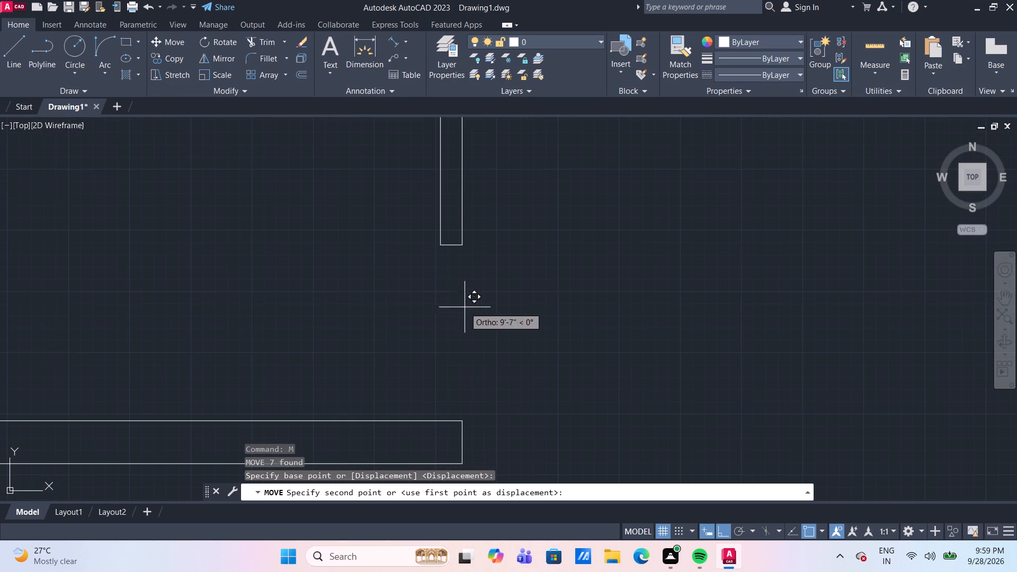
left_click(460, 420)
Move that door horizontally so its arc-side 3" segment end meets the middle of the vertical partition's lower end.
scroll(526, 373, "down", 1)
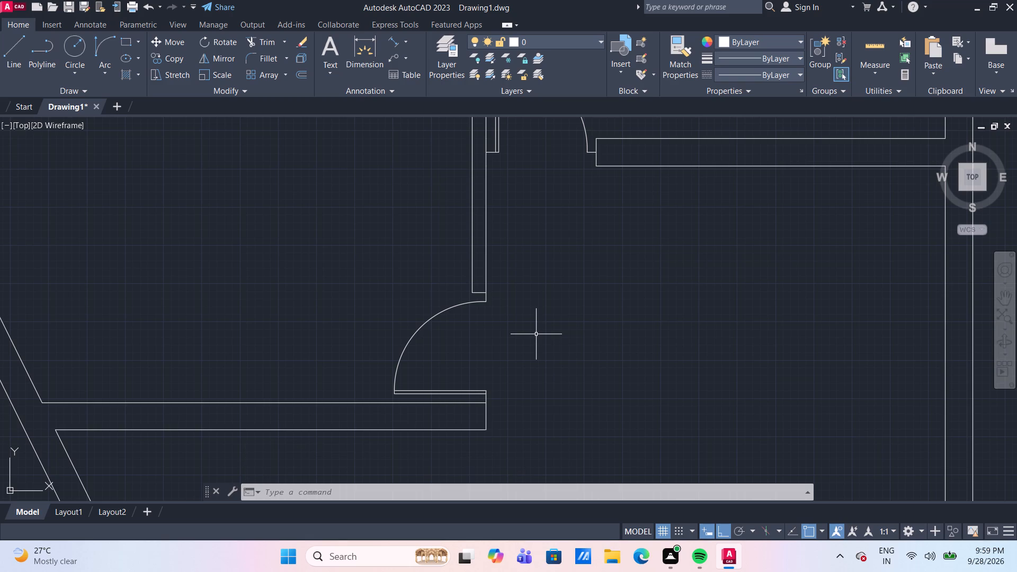
scroll(474, 298, "up", 2)
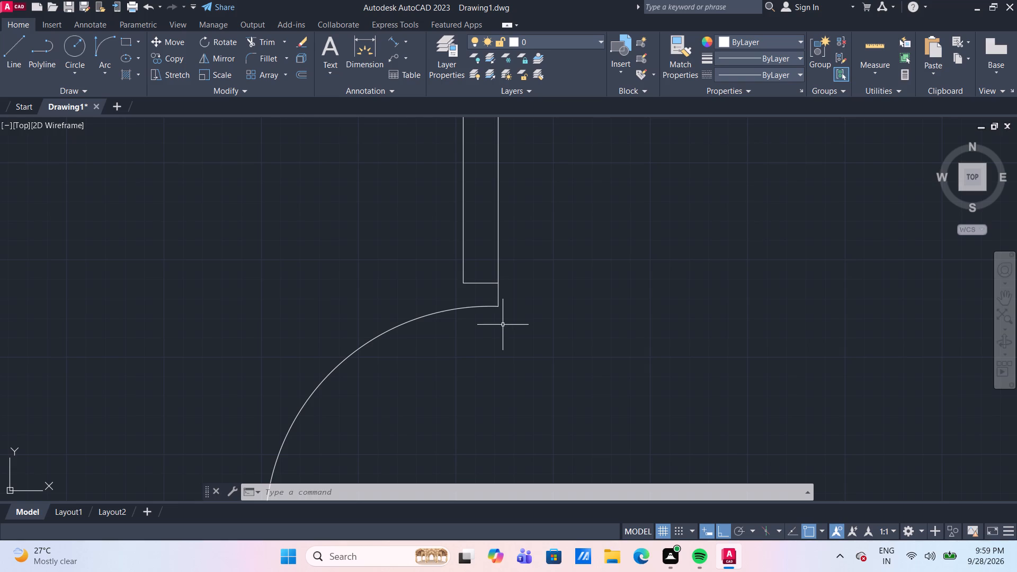
left_click(504, 320)
left_click(483, 300)
key("m")
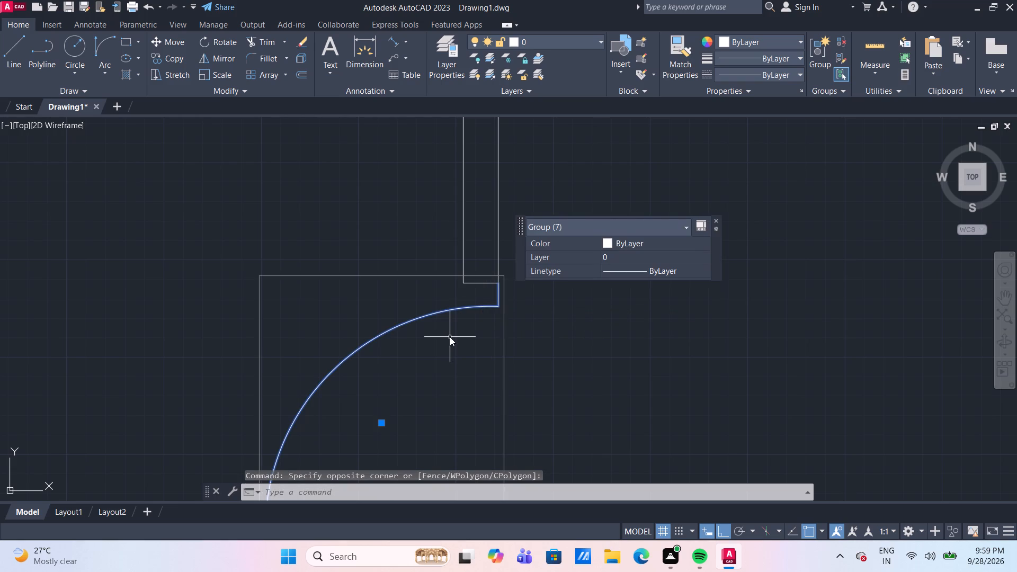
key("Return")
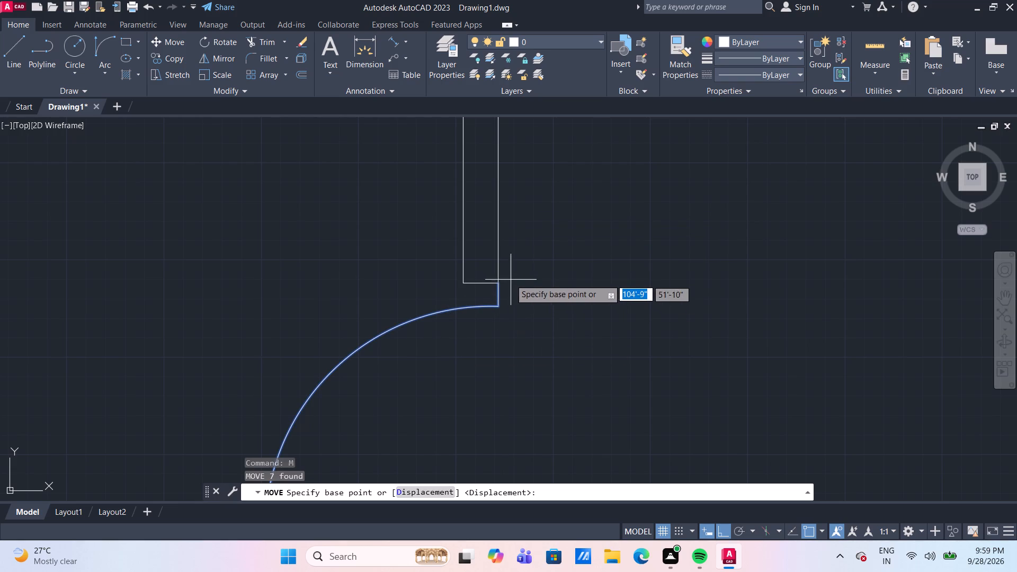
left_click(497, 284)
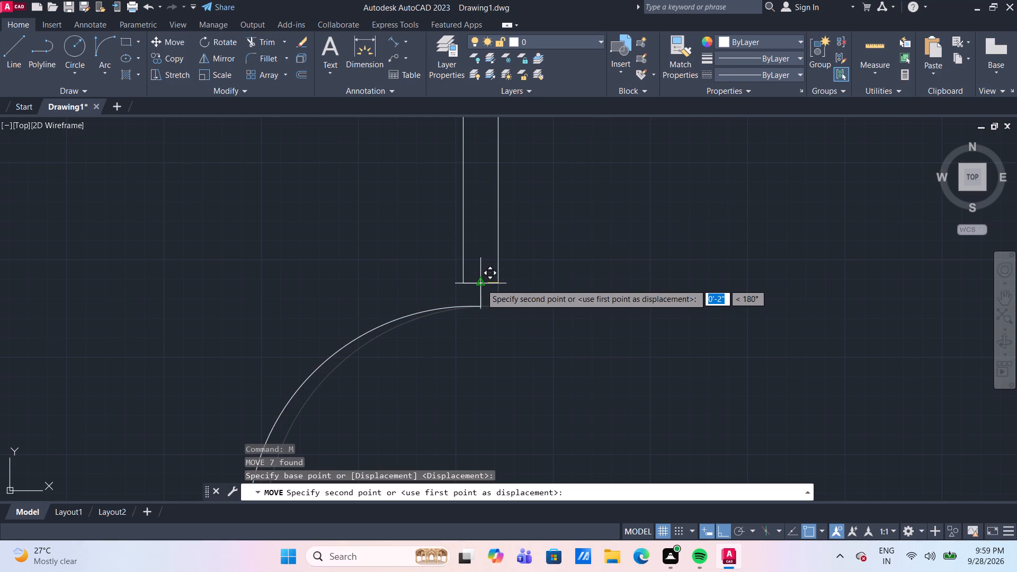
left_click(480, 284)
scroll(533, 300, "down", 3)
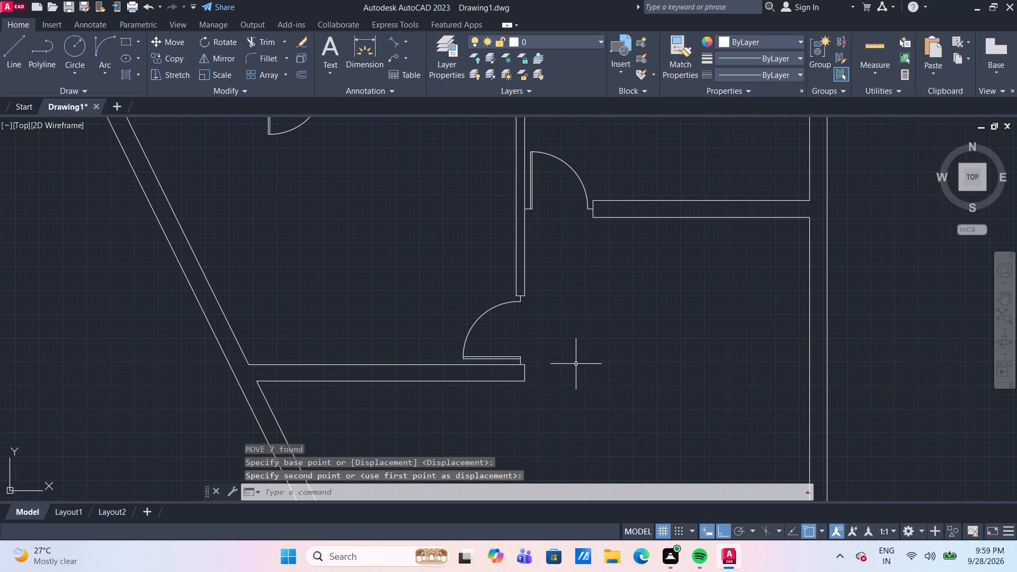
Copy the door at the lower partition straight up beside the doorway in the vertical partition near the top wall.
scroll(577, 337, "down", 2)
scroll(529, 208, "up", 1)
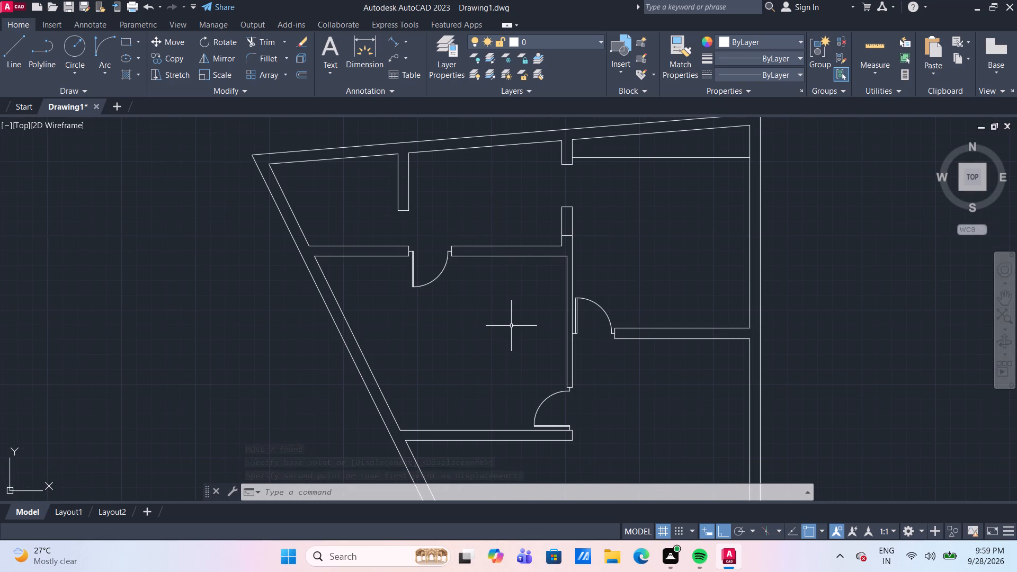
middle_click_drag(544, 375, 523, 360)
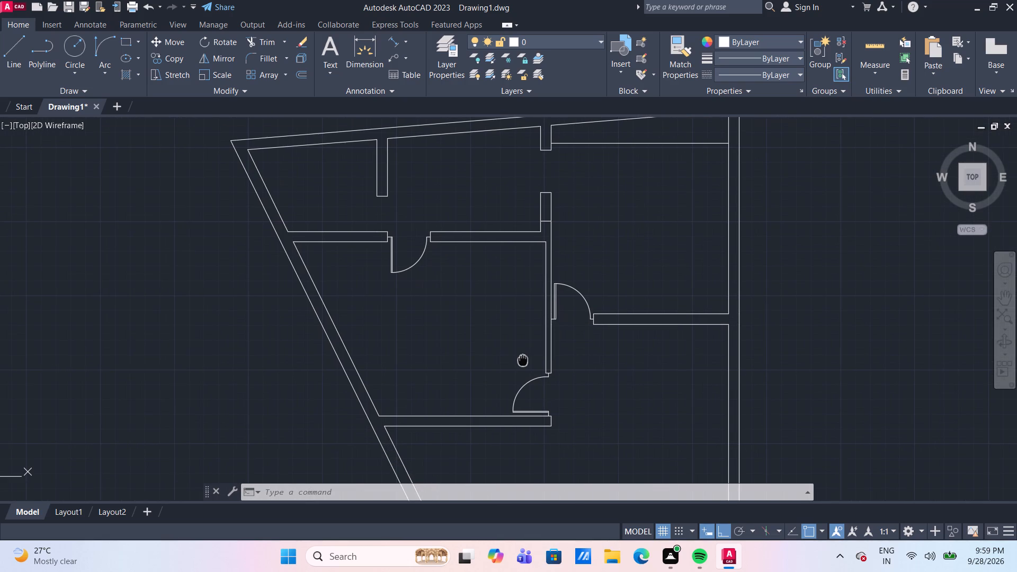
middle_click_drag(523, 360, 477, 381)
left_click_drag(489, 408, 472, 398)
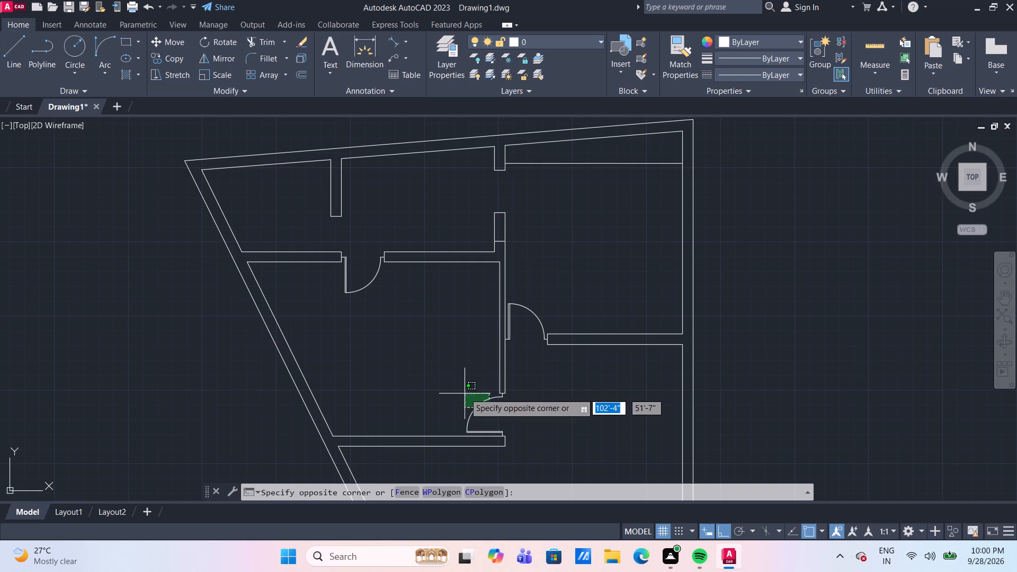
left_click(465, 393)
type("CO")
key("Return")
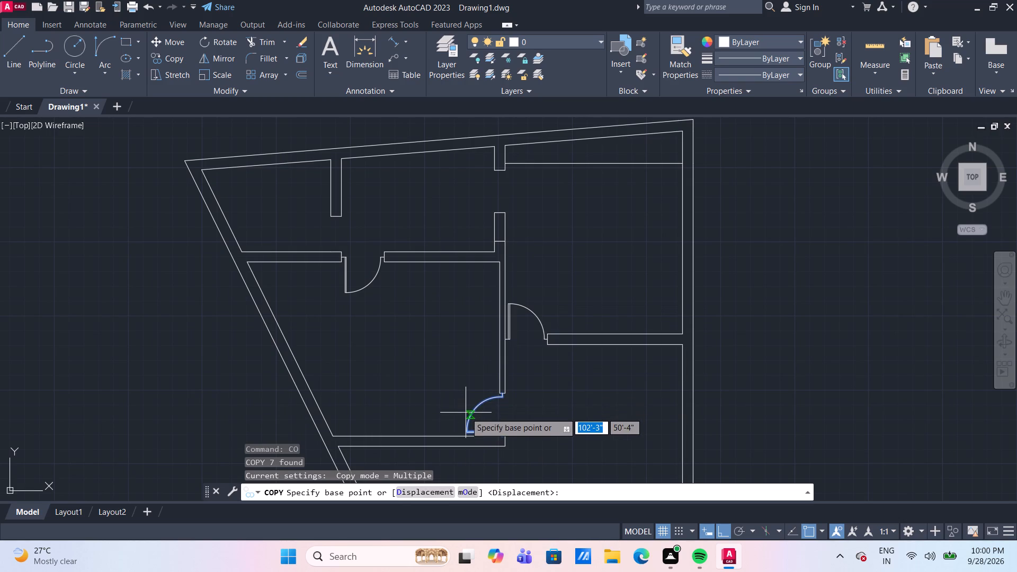
left_click(479, 409)
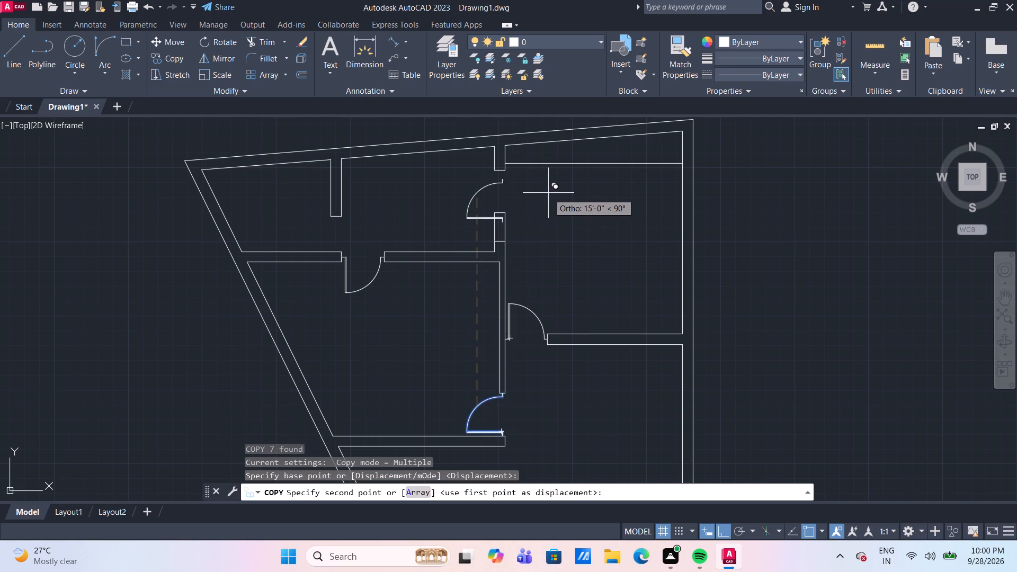
scroll(531, 199, "up", 2)
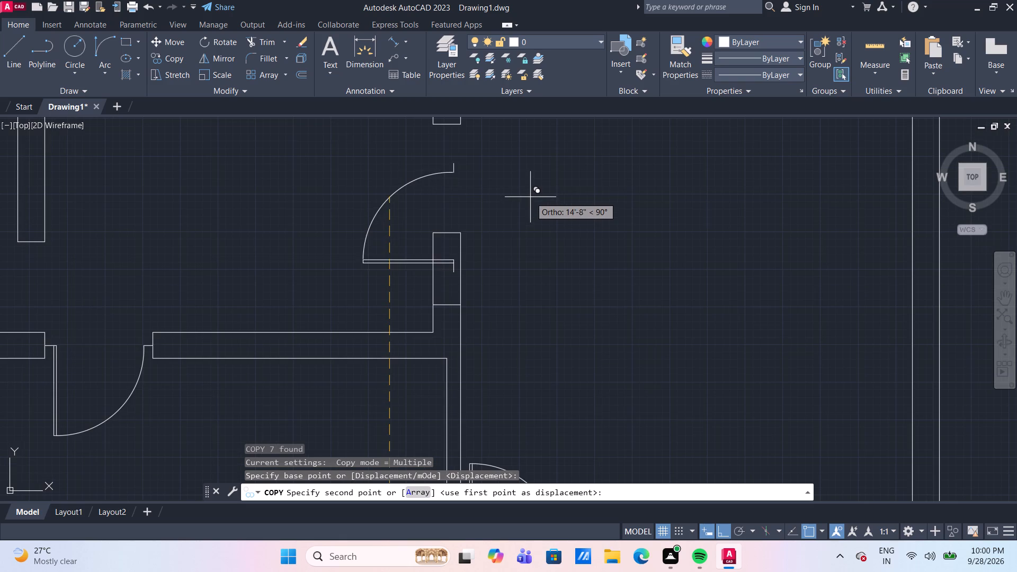
left_click(523, 172)
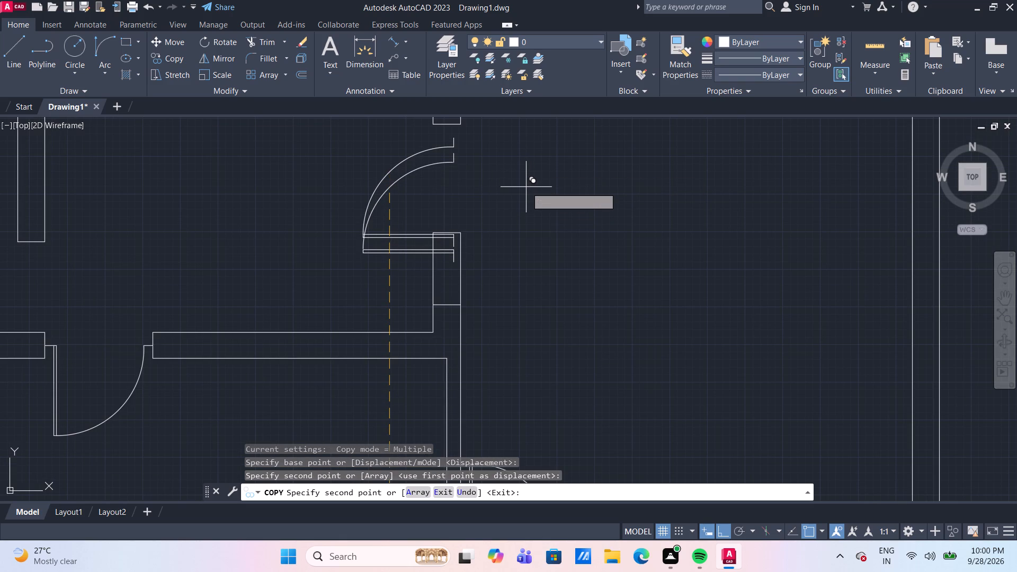
key("Escape")
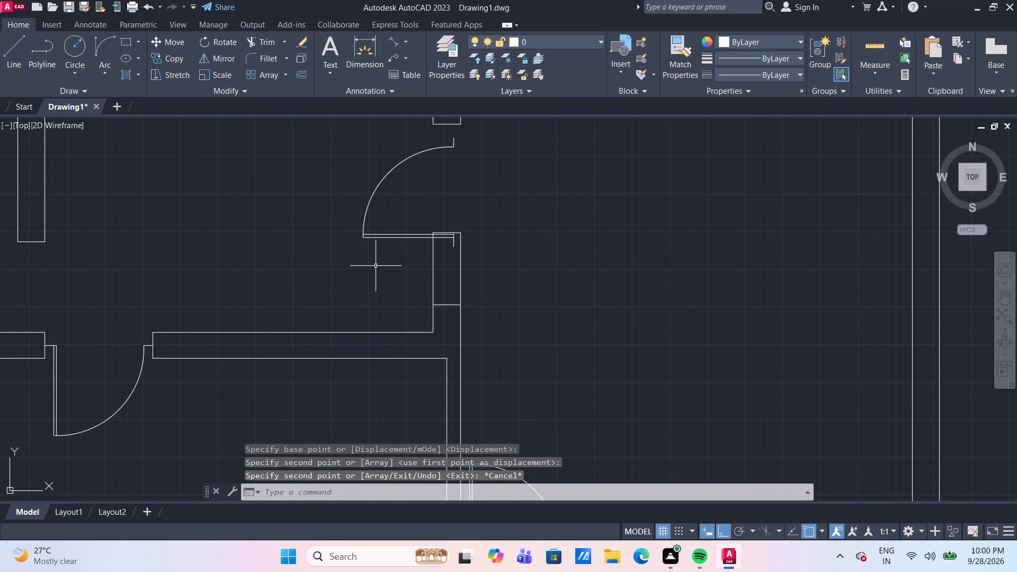
Mirror the copied door about a vertical line through its arc-side 3" segment end, erasing the source door.
middle_click_drag(378, 277, 381, 338)
left_click_drag(400, 332, 400, 326)
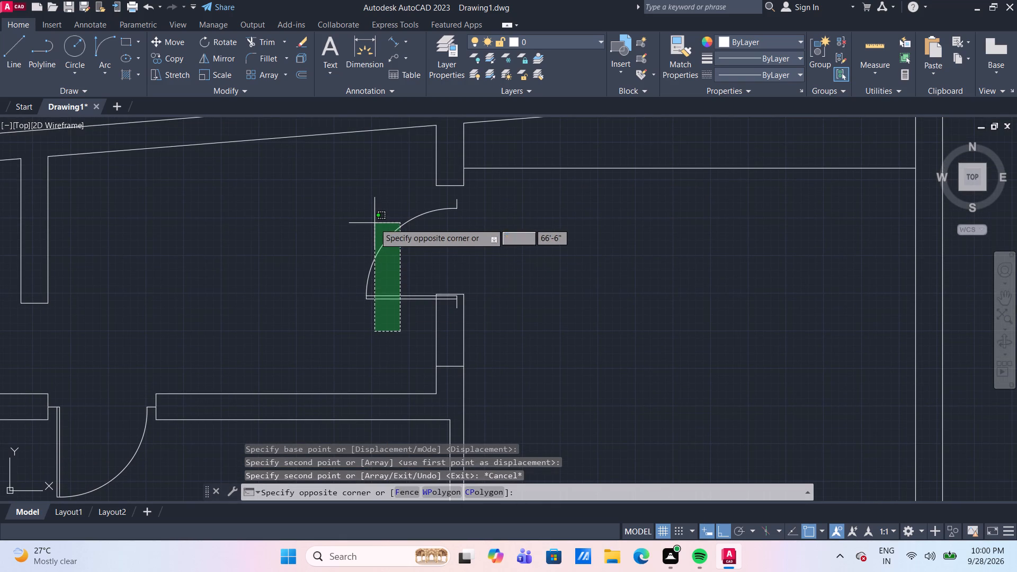
left_click(371, 211)
left_click(227, 55)
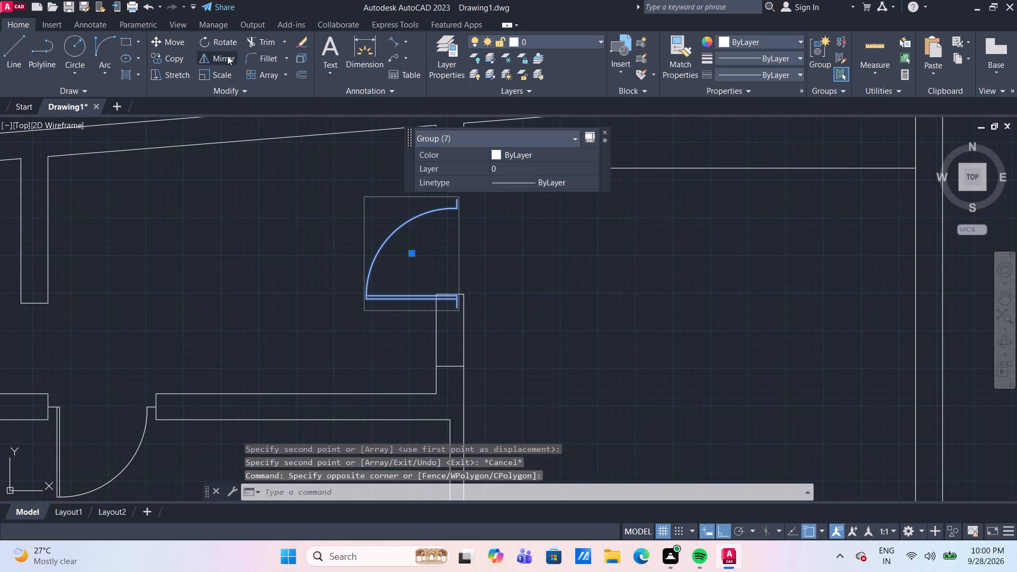
left_click(461, 200)
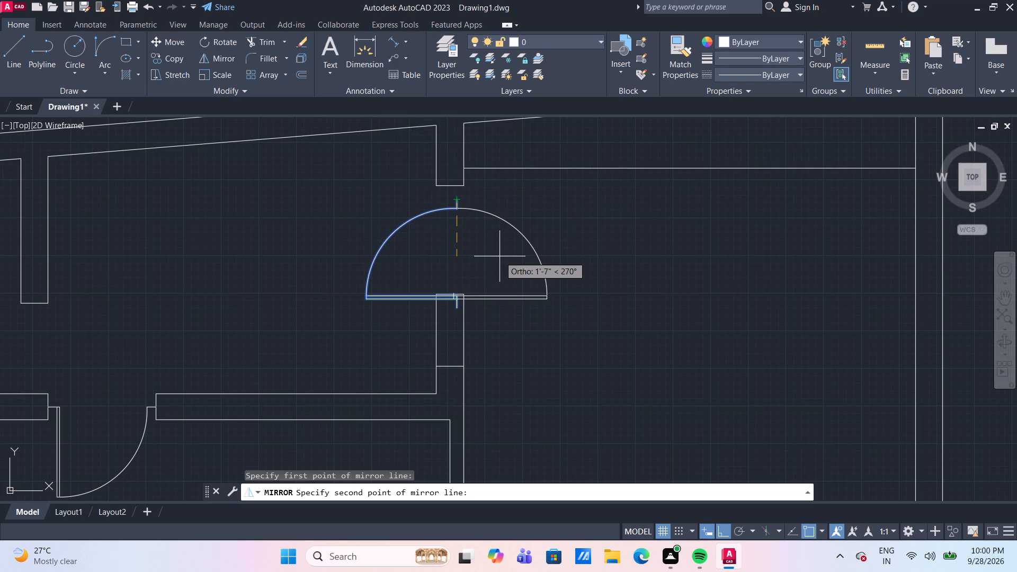
left_click(499, 257)
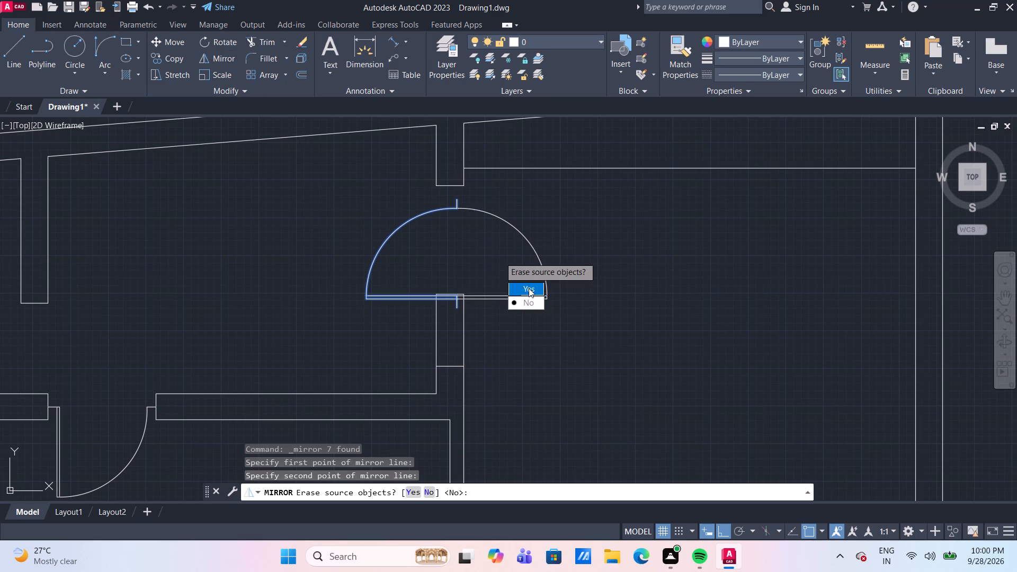
left_click_drag(529, 289, 499, 257)
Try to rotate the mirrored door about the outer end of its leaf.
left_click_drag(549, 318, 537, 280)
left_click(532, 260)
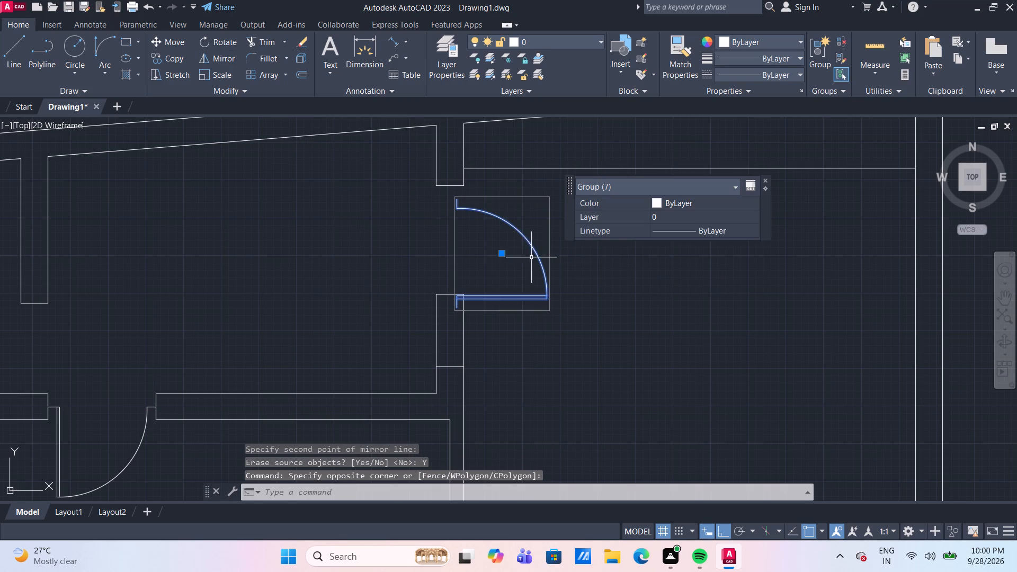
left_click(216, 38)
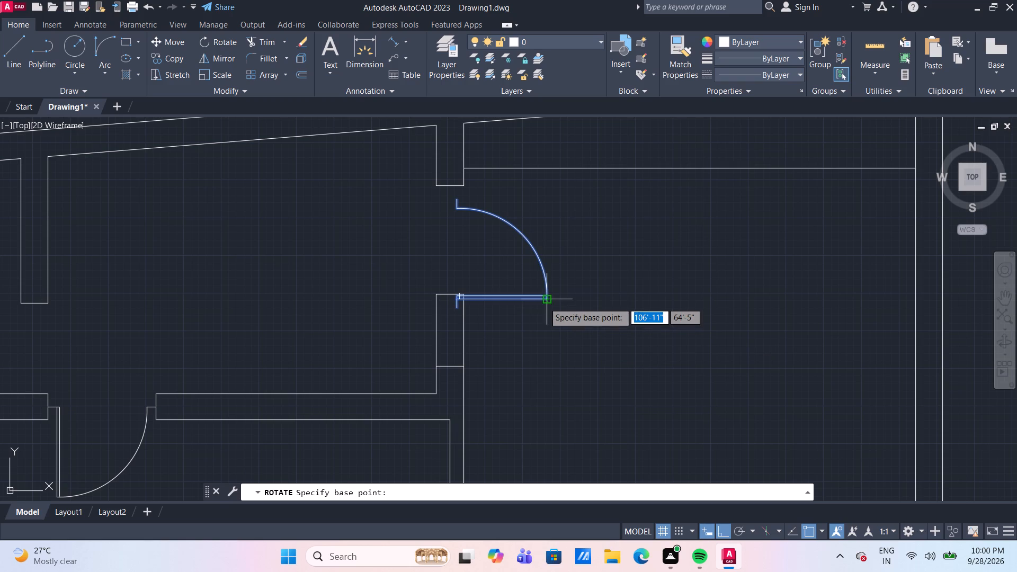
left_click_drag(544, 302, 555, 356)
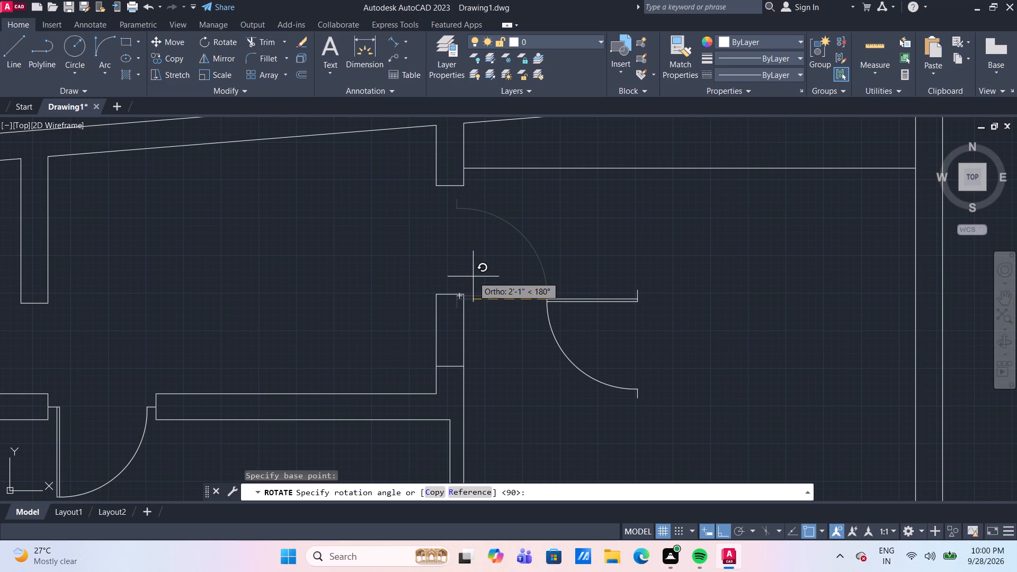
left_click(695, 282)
Mirror the door at the vertical partition's upper doorway about a horizontal line through its arc-side segment end, erasing the source door.
left_click_drag(580, 317, 574, 308)
left_click(524, 239)
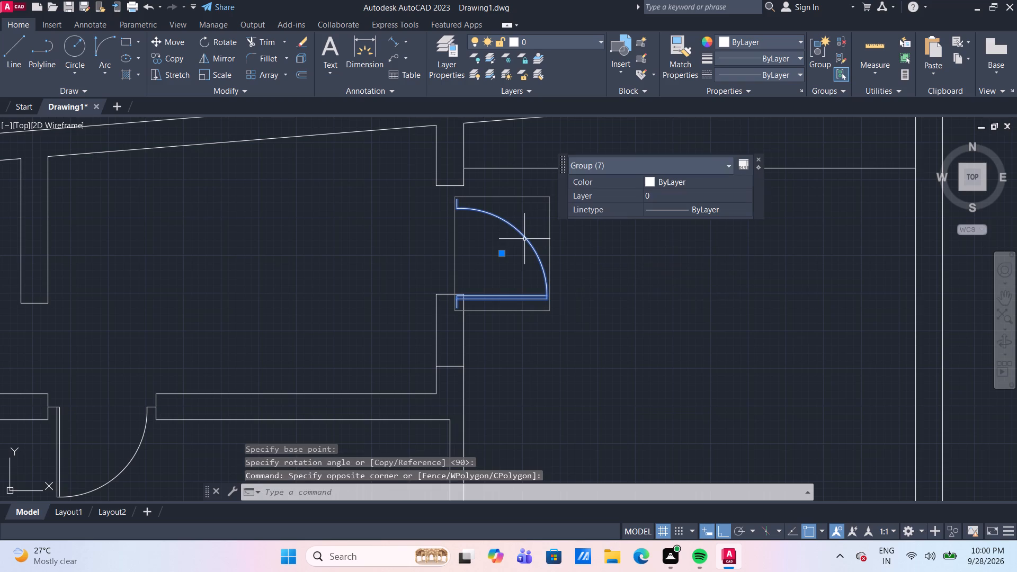
left_click(211, 55)
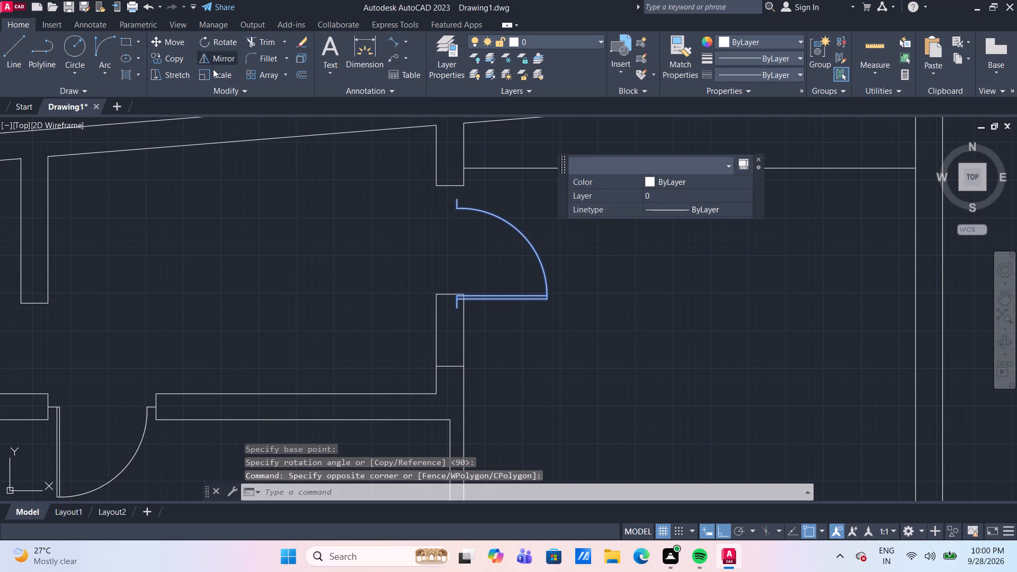
left_click_drag(454, 196, 459, 230)
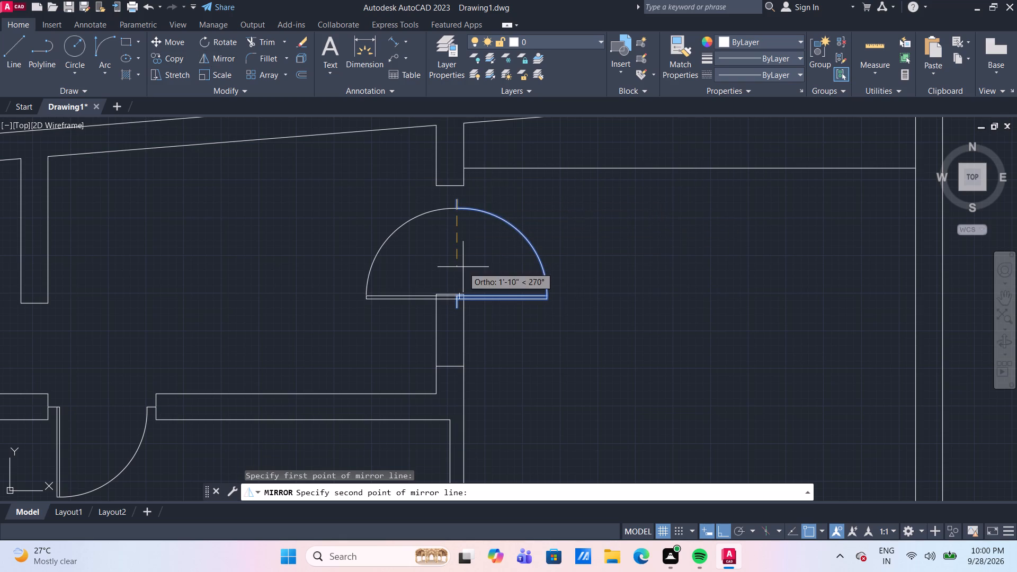
left_click(598, 224)
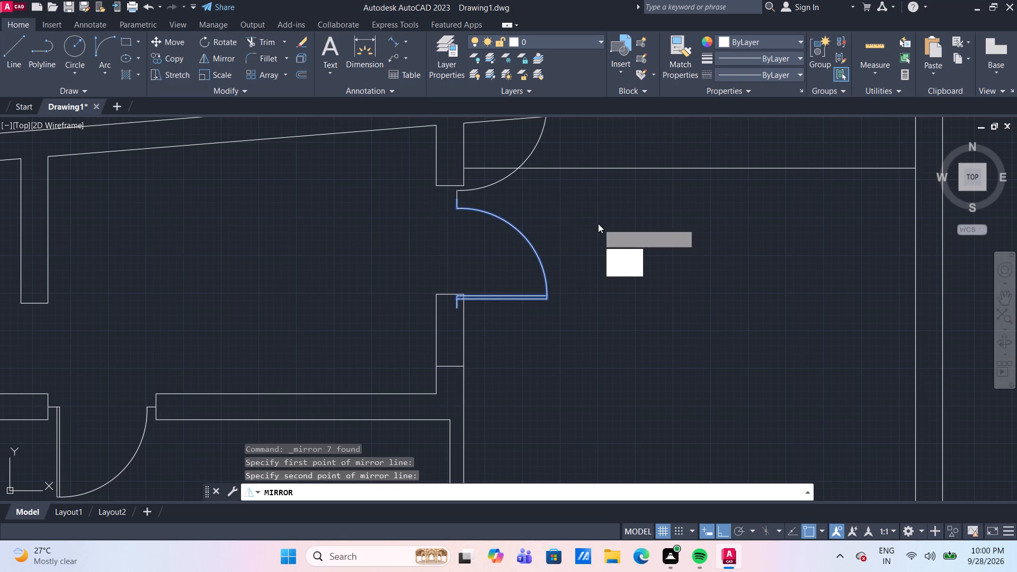
left_click_drag(618, 254, 598, 224)
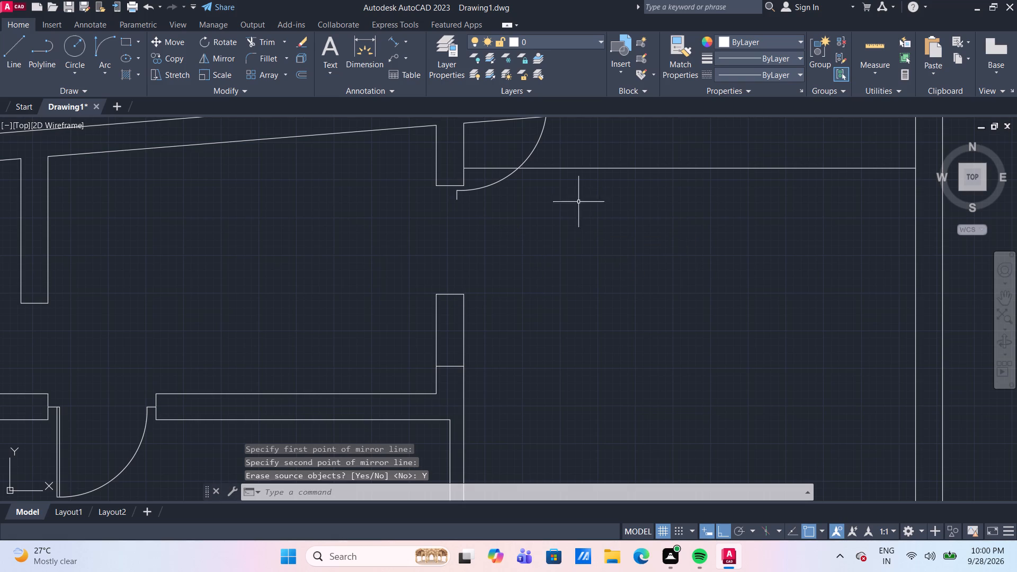
Move the mirrored door down so its leaf-side segment end meets the midpoint of the wall stub above the doorway.
middle_click_drag(576, 215, 560, 356)
scroll(559, 353, "down", 1)
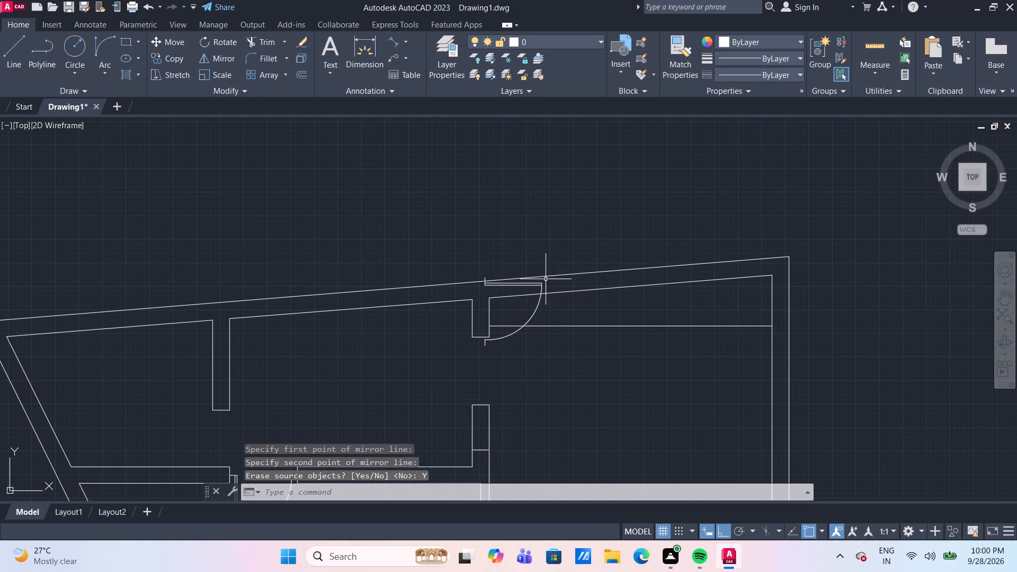
scroll(546, 280, "up", 2)
left_click(533, 295)
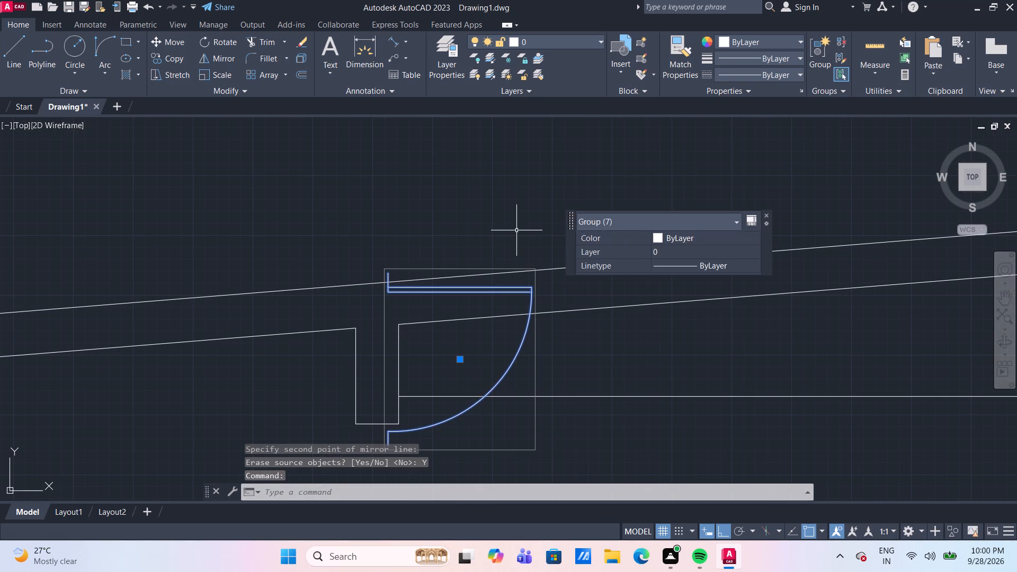
key("m")
key("Return")
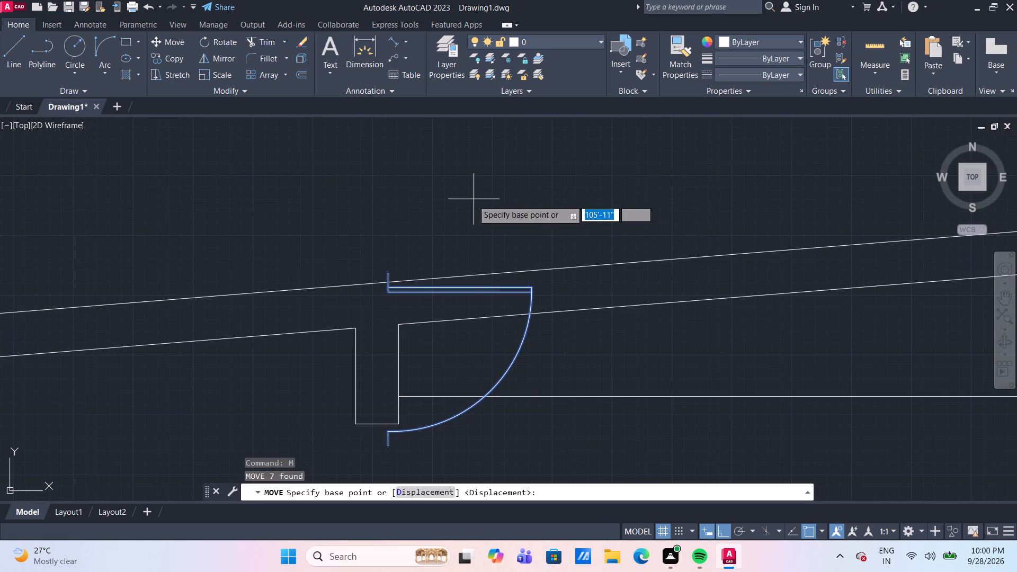
scroll(391, 264, "up", 2)
left_click(376, 289)
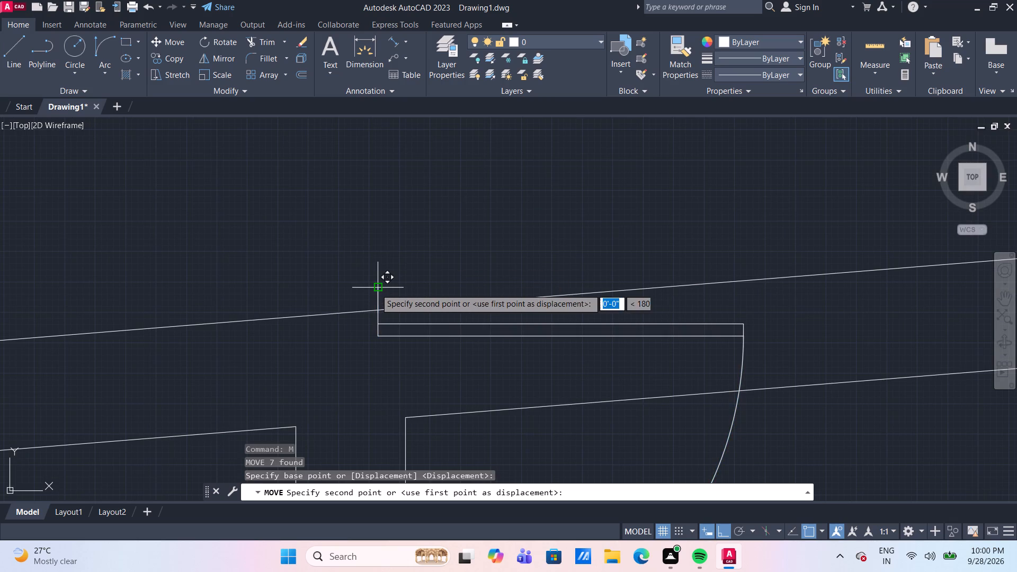
scroll(377, 285, "down", 1)
middle_click_drag(393, 269, 432, 145)
middle_click_drag(401, 408, 411, 364)
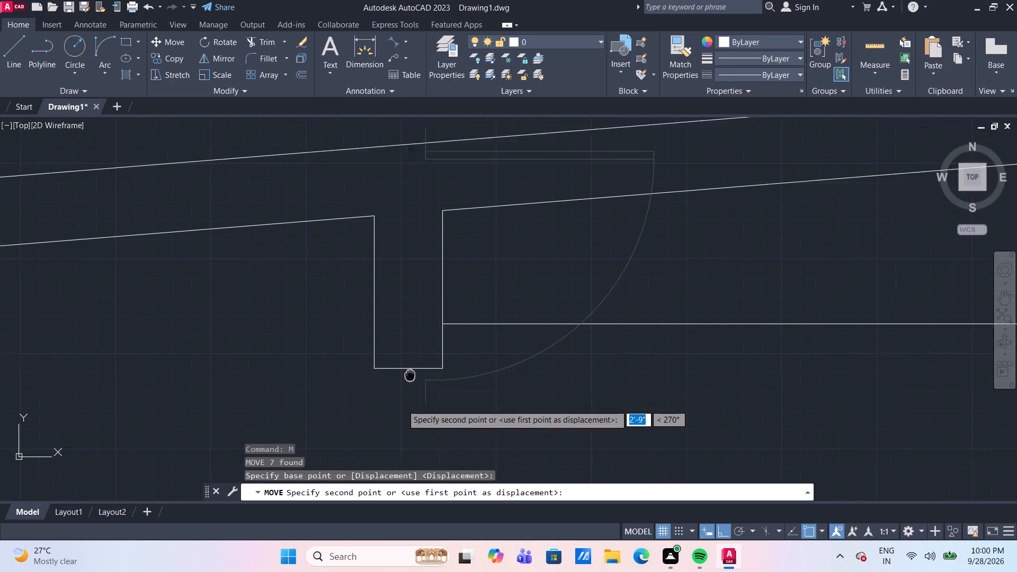
middle_click_drag(411, 364, 425, 315)
left_click(421, 314)
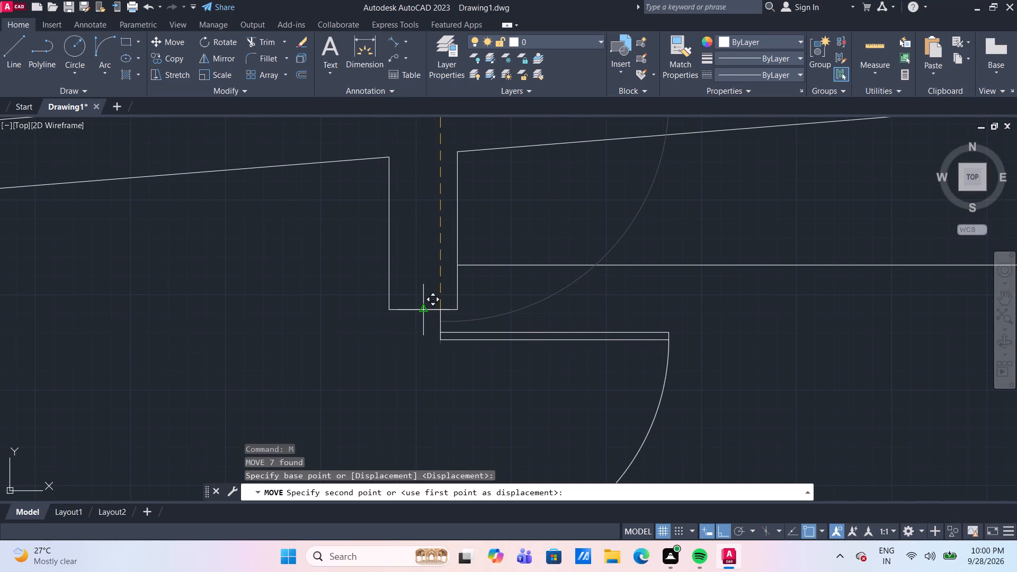
Copy the small room's door at the bottom of the plan by its arc-side segment end to the upper-left partition's lower-left corner.
scroll(543, 339, "down", 4)
middle_click_drag(582, 374, 569, 259)
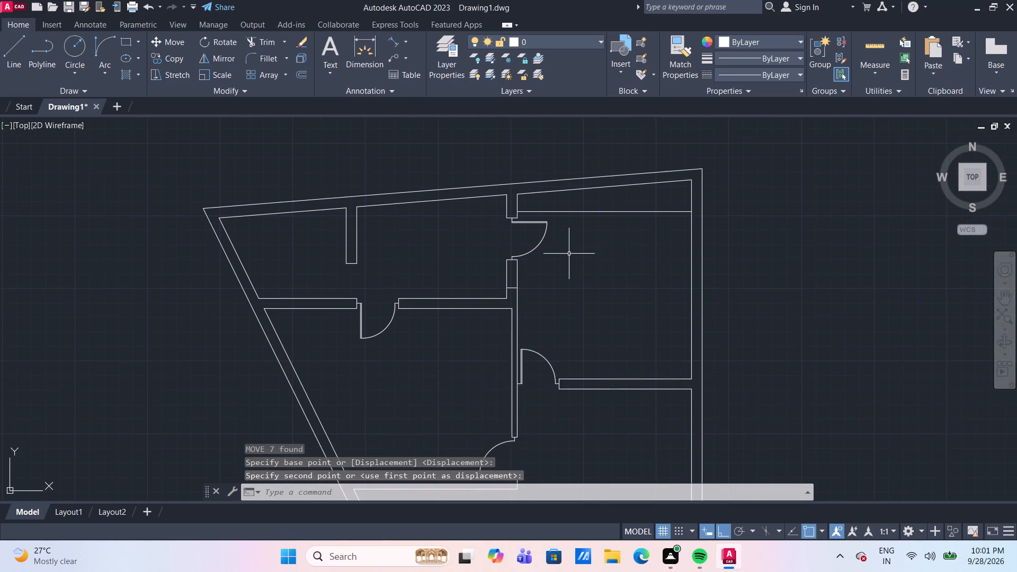
scroll(565, 260, "down", 2)
middle_click_drag(534, 441, 520, 300)
scroll(520, 300, "up", 1)
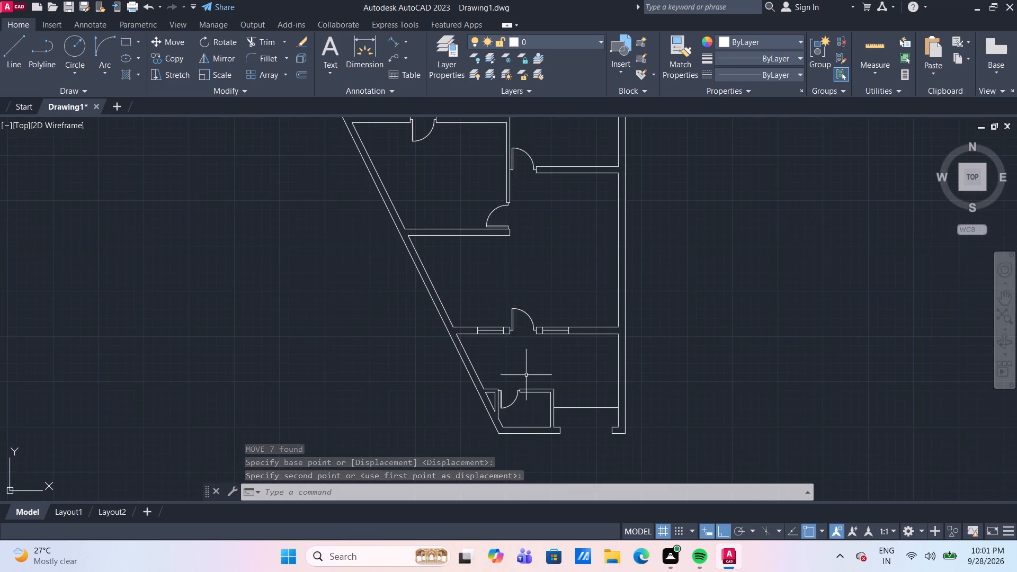
scroll(516, 389, "up", 4)
left_click(517, 417)
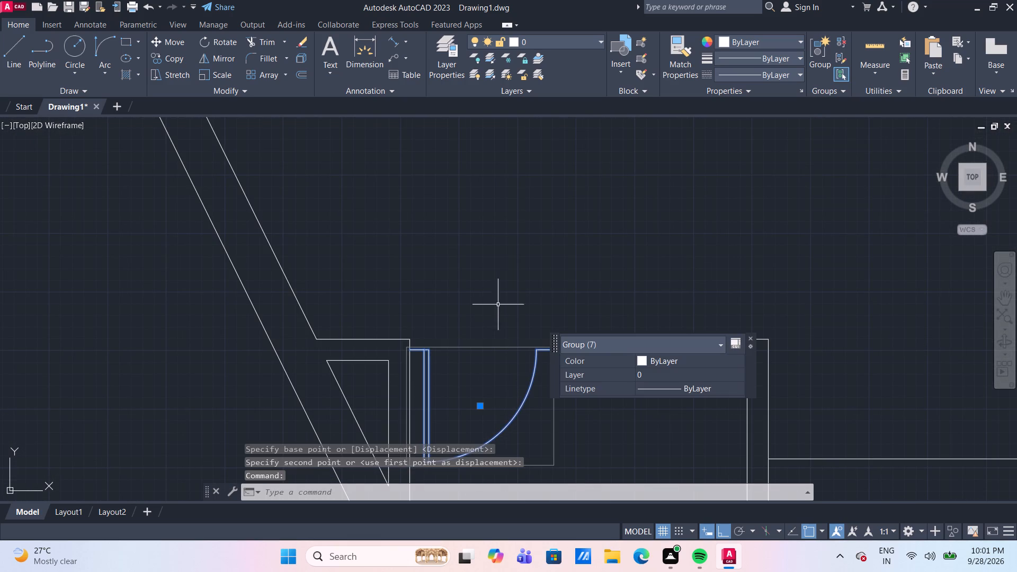
type("CO")
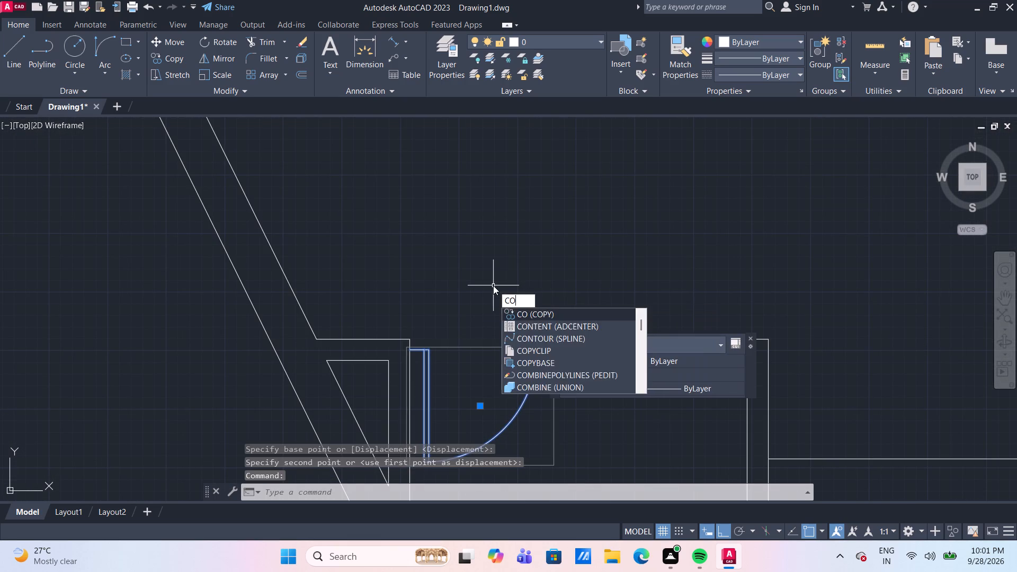
key("Return")
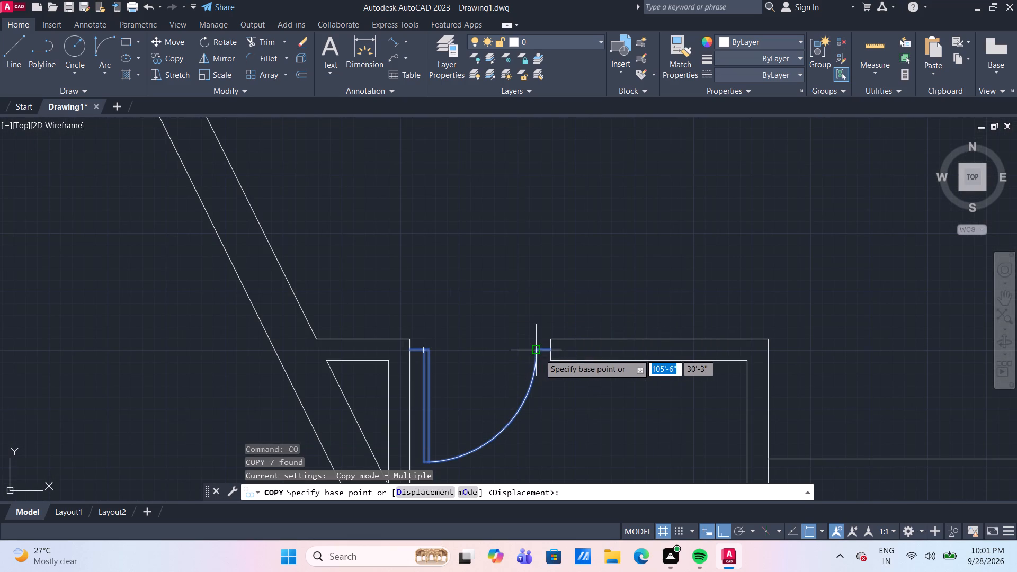
left_click(548, 352)
scroll(497, 243, "down", 2)
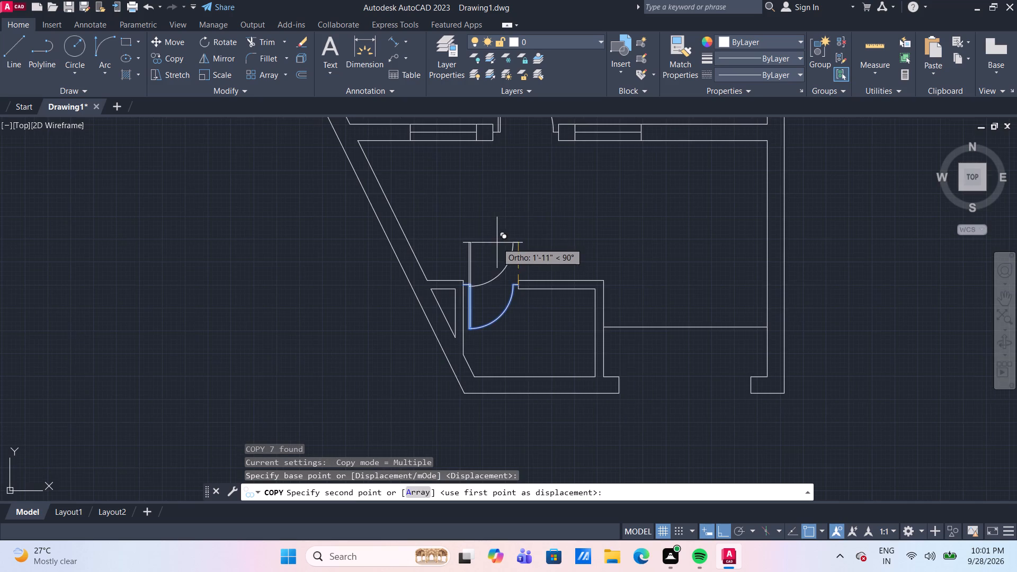
middle_click_drag(456, 201, 479, 439)
scroll(381, 191, "down", 1)
middle_click_drag(390, 212, 395, 252)
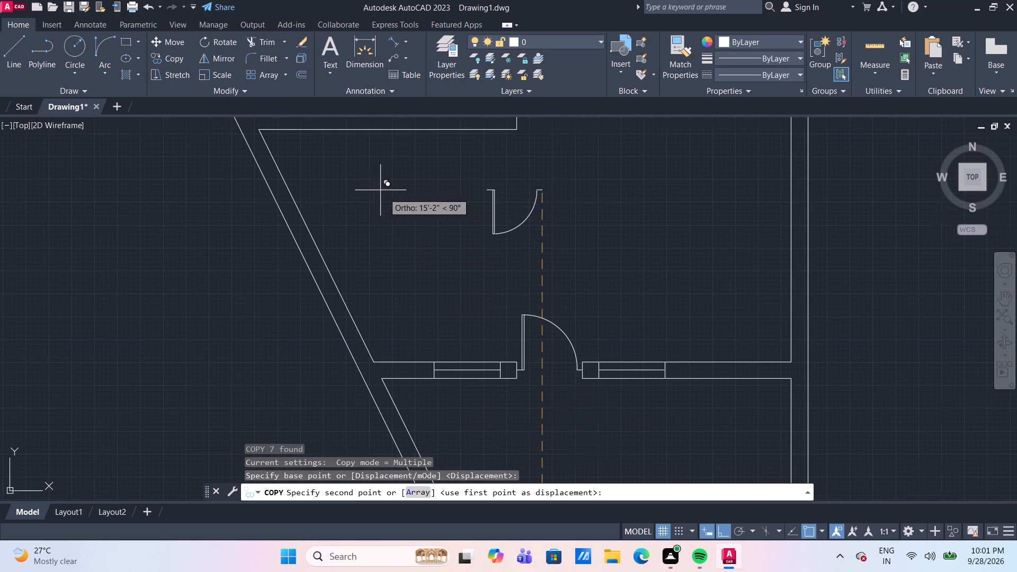
middle_click_drag(395, 252, 397, 458)
scroll(317, 216, "up", 3)
middle_click_drag(375, 153, 380, 180)
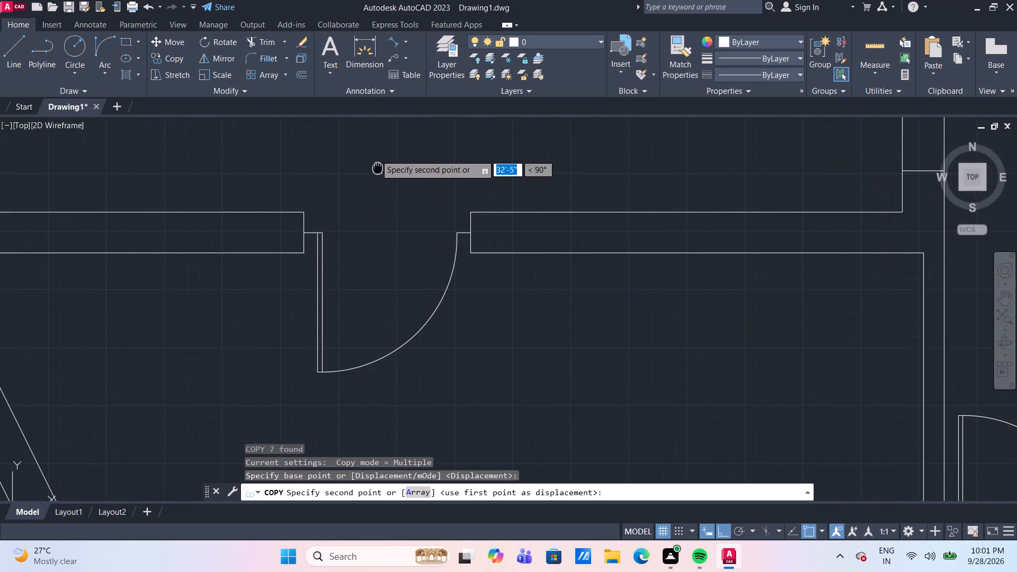
middle_click_drag(380, 180, 374, 341)
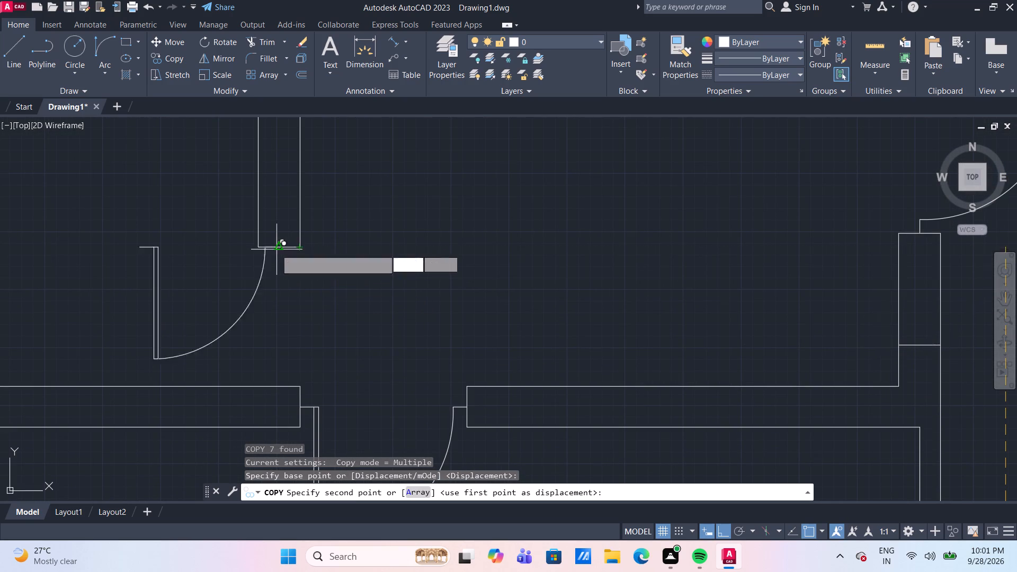
left_click(252, 247)
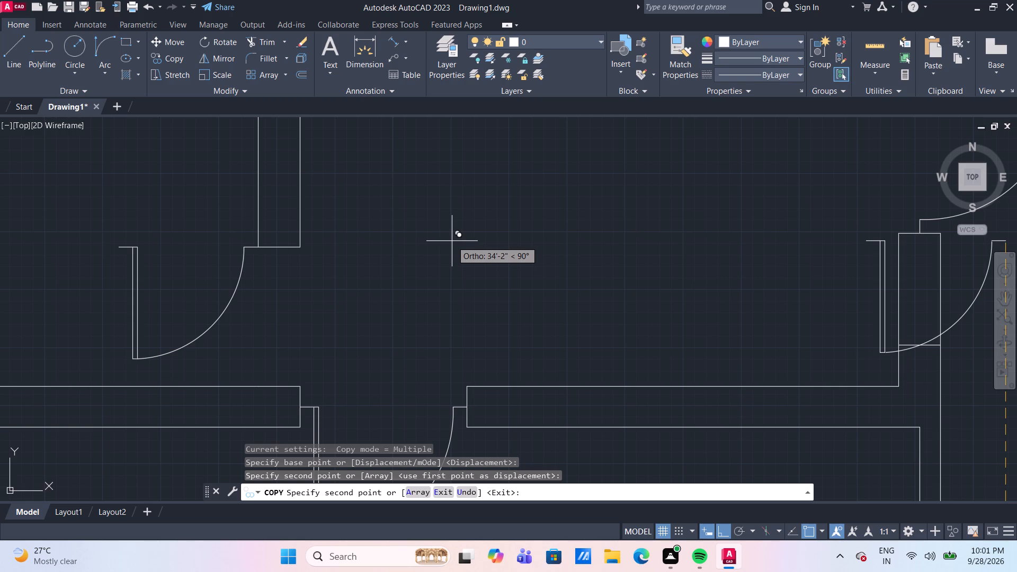
key("Escape")
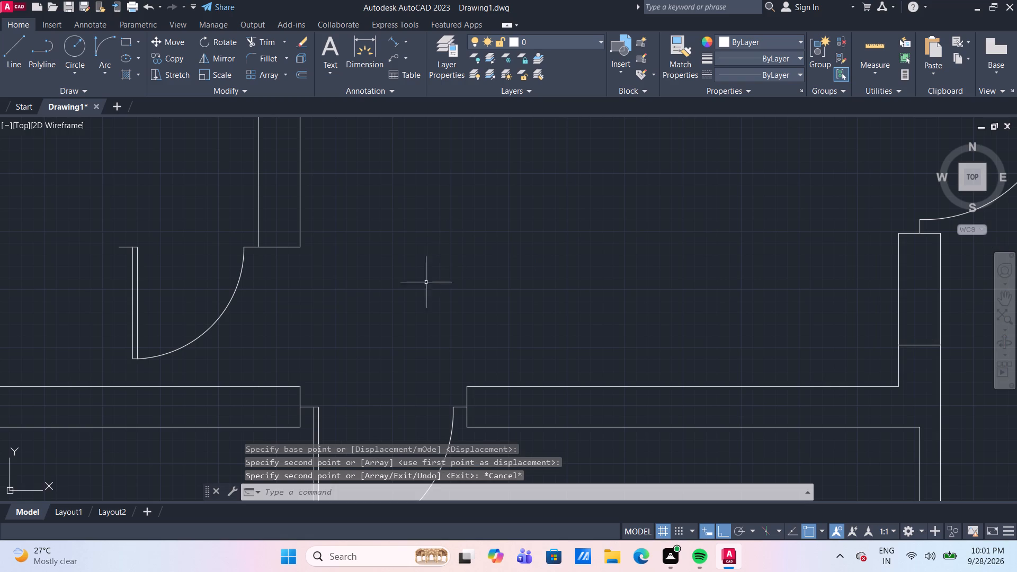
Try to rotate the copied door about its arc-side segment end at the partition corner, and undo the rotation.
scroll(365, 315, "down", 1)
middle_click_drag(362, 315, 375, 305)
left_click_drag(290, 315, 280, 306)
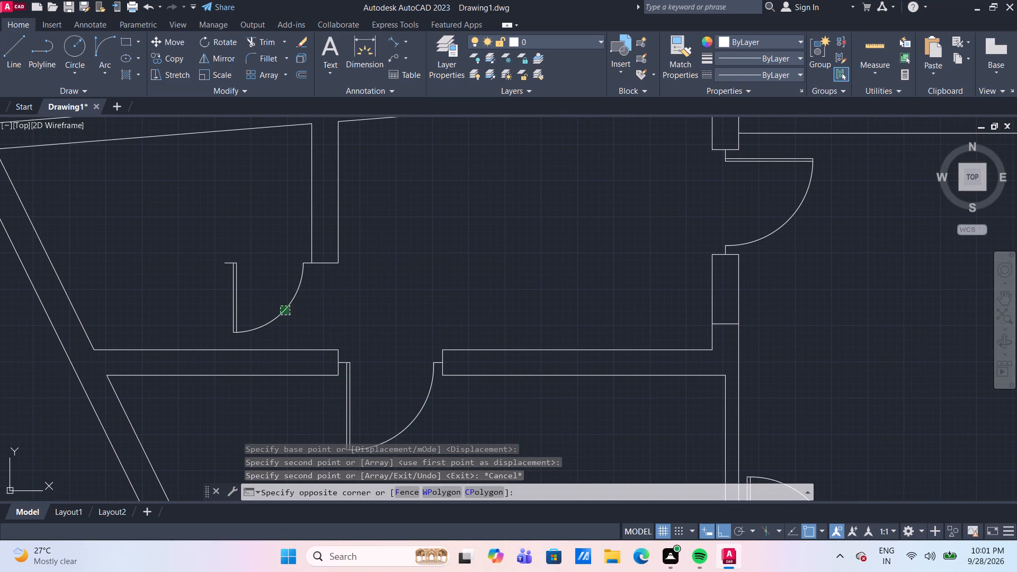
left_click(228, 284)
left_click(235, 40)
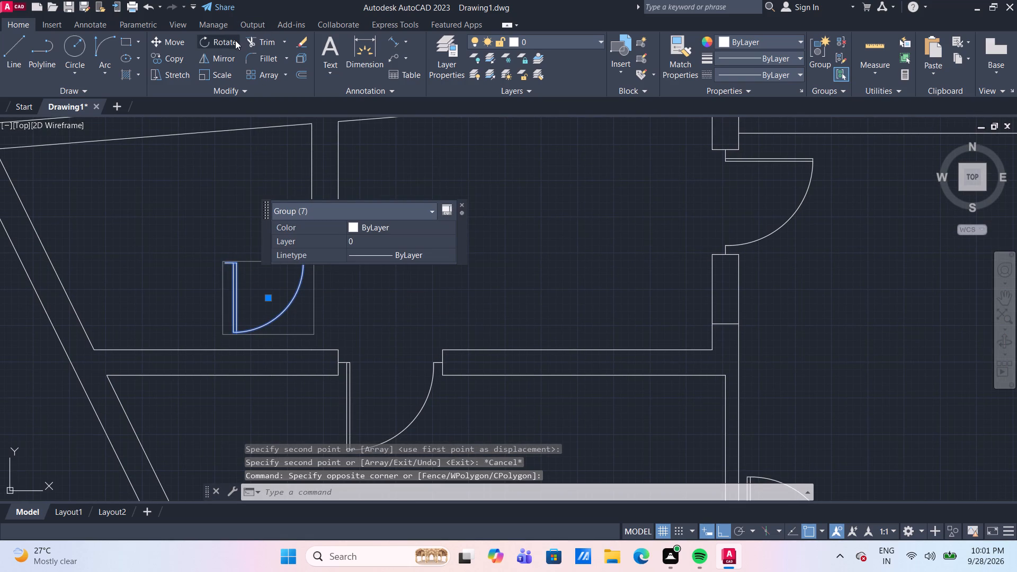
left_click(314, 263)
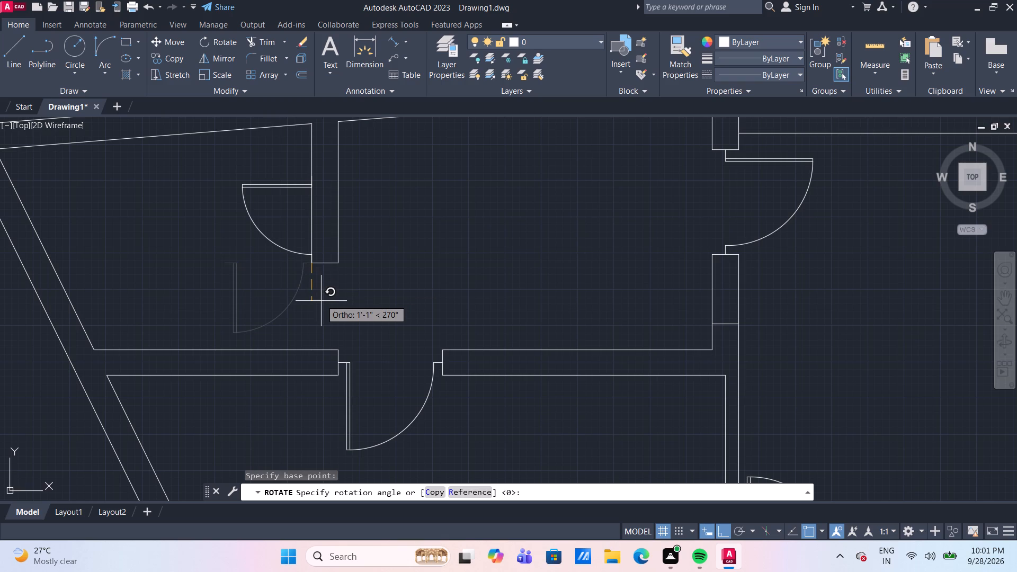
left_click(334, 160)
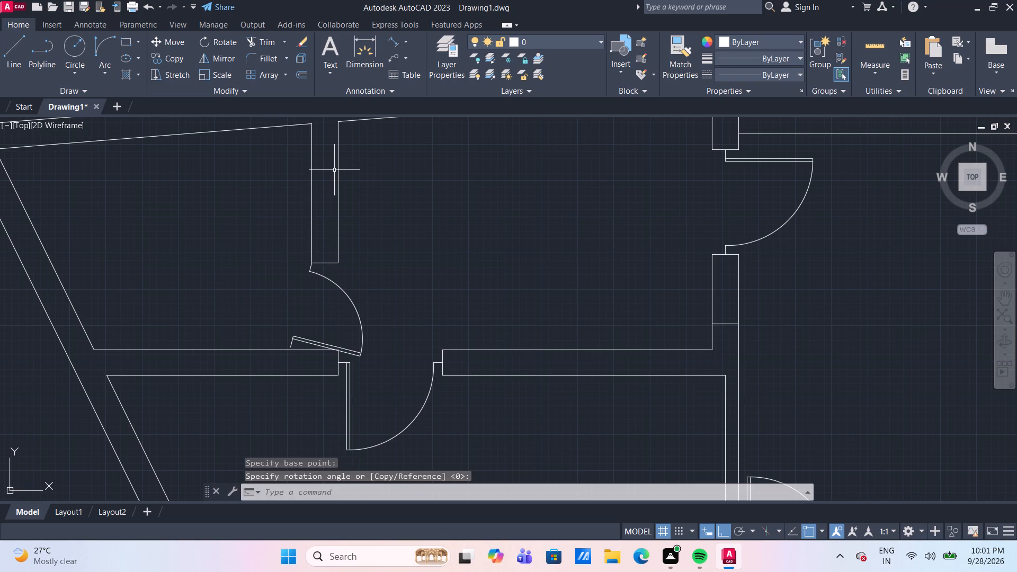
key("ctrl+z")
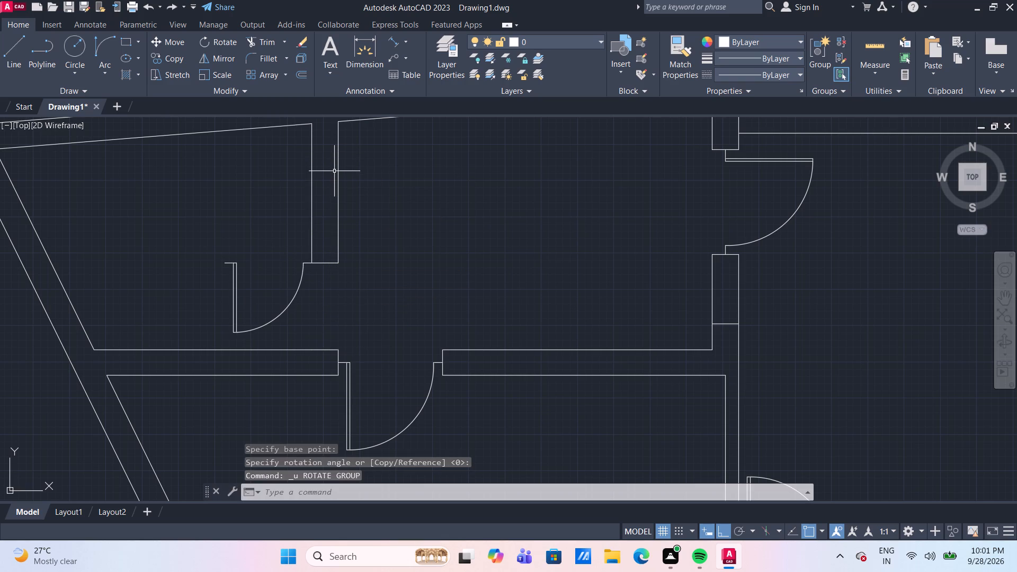
Rotate the copied door 270° about the outer end of its leaf-side segment.
left_click(215, 41)
left_click(274, 318)
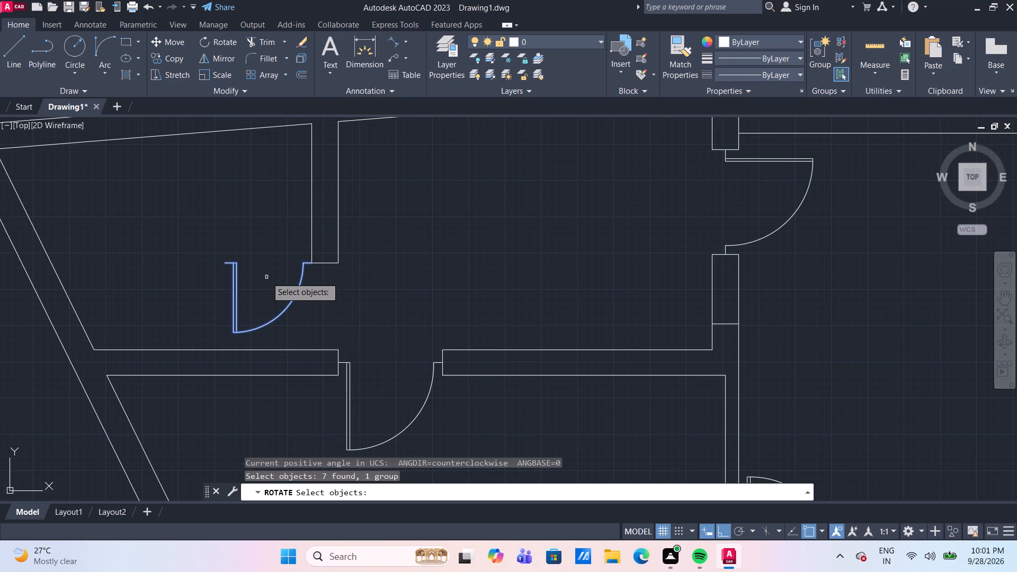
key("Return")
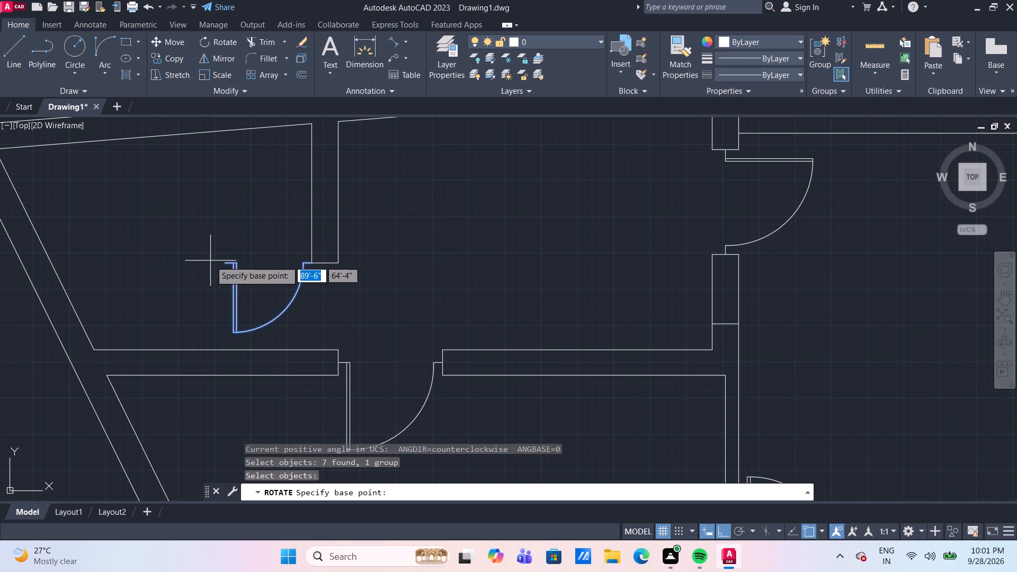
left_click_drag(225, 264, 225, 269)
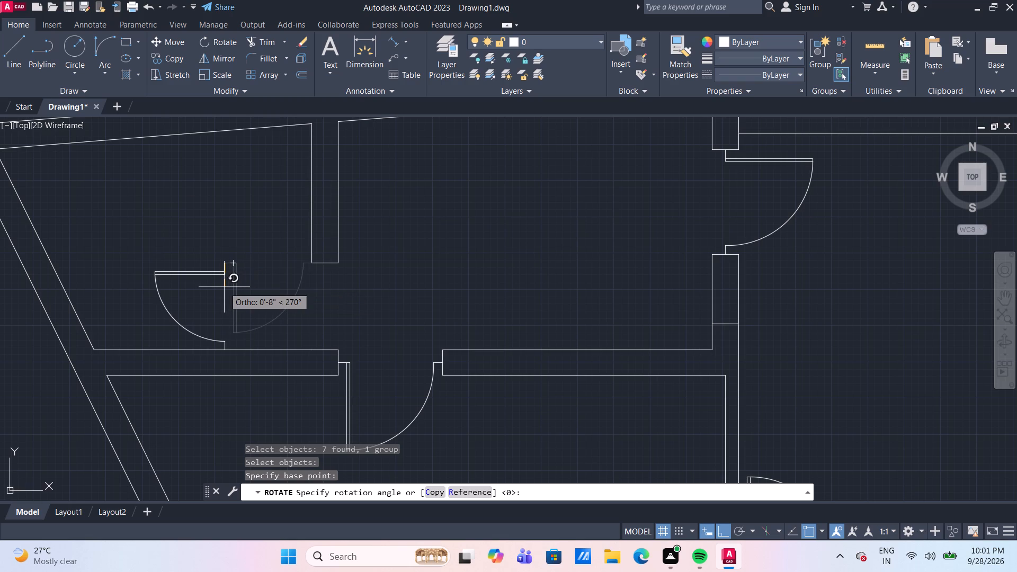
left_click(224, 287)
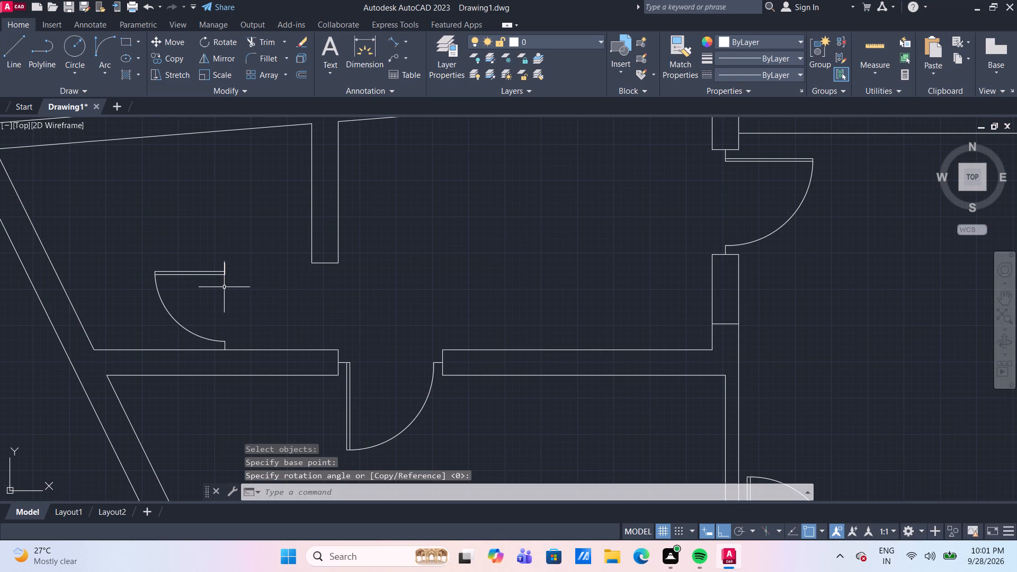
Mirror the rotated door about a horizontal line through its leaf-side segment end, erasing the source door.
left_click_drag(218, 304, 213, 283)
left_click(200, 248)
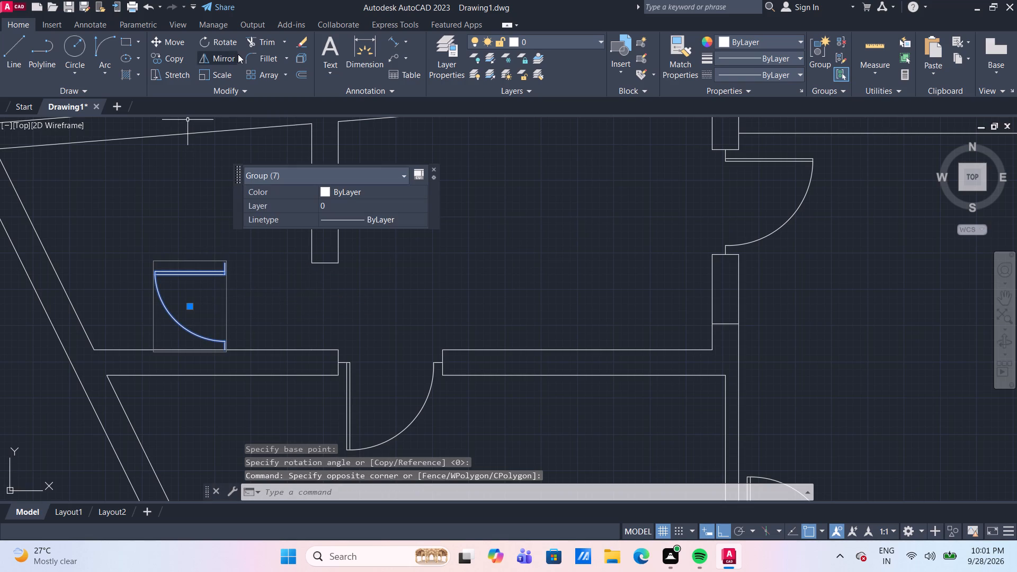
left_click(231, 56)
left_click(227, 263)
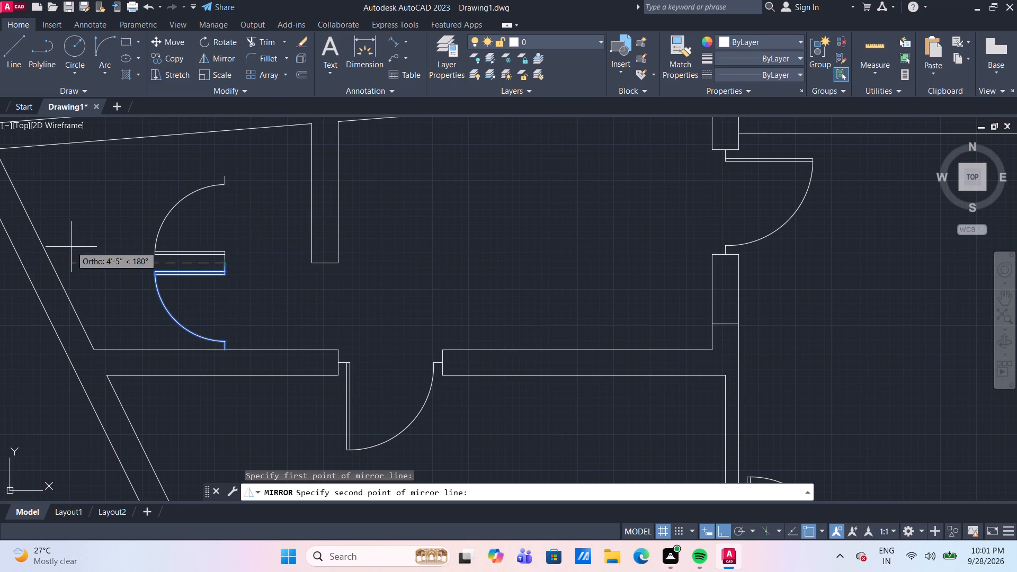
left_click(83, 235)
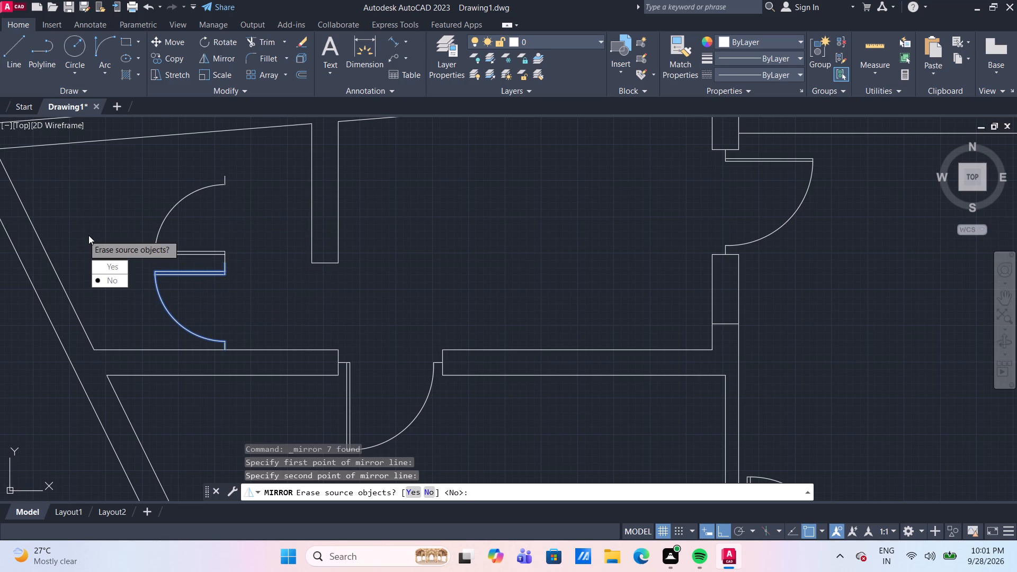
left_click_drag(109, 260, 83, 235)
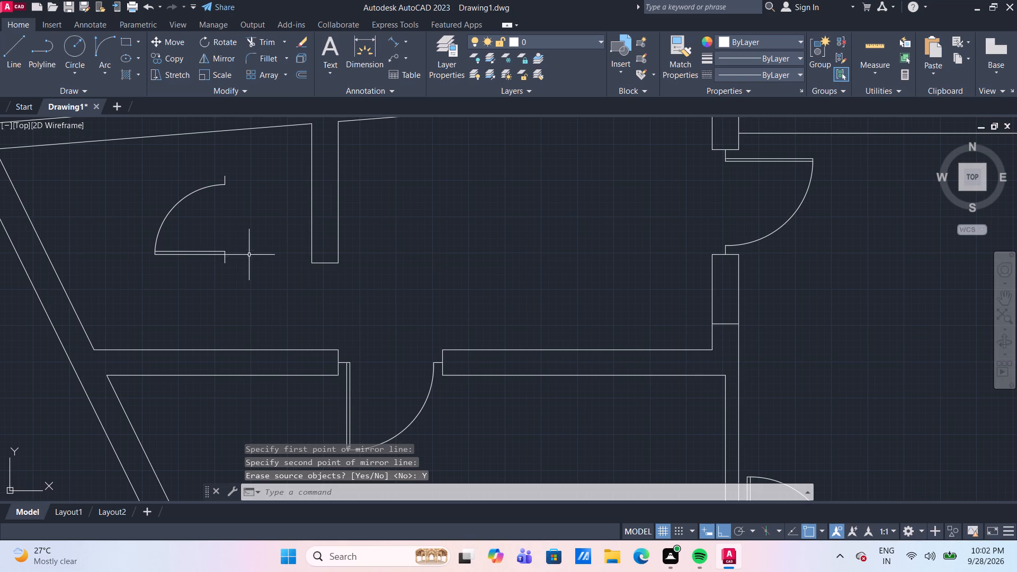
Move the mirrored door by its arc-side segment's outer end to the midpoint of the upper-left partition's lower end.
left_click(249, 258)
left_click(190, 234)
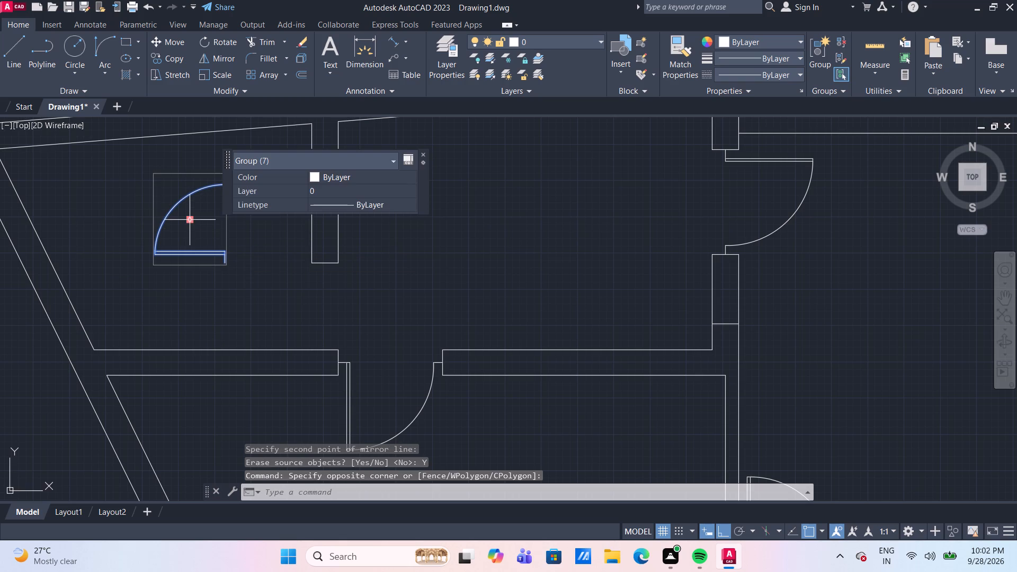
key("m")
key("Return")
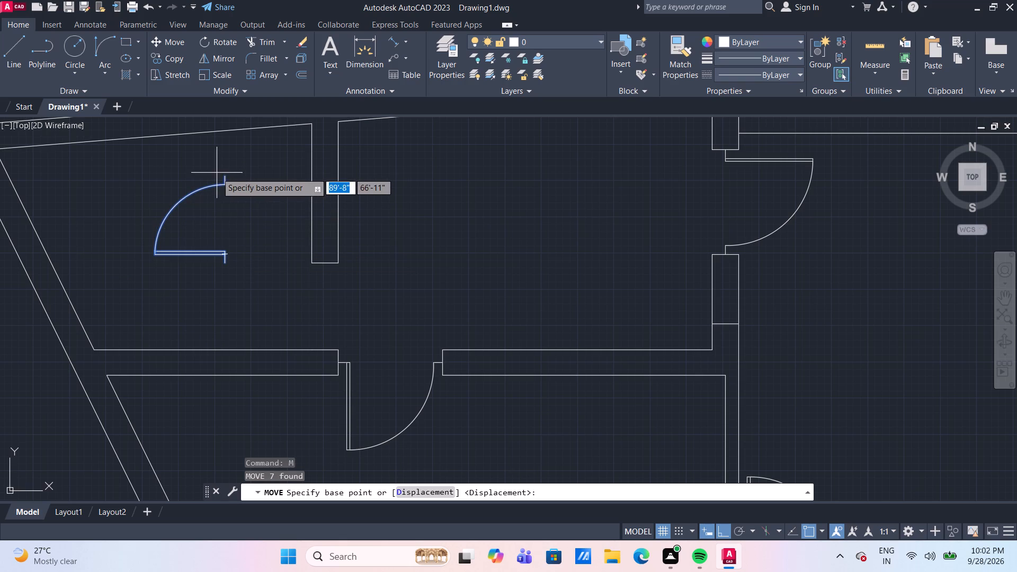
left_click(224, 173)
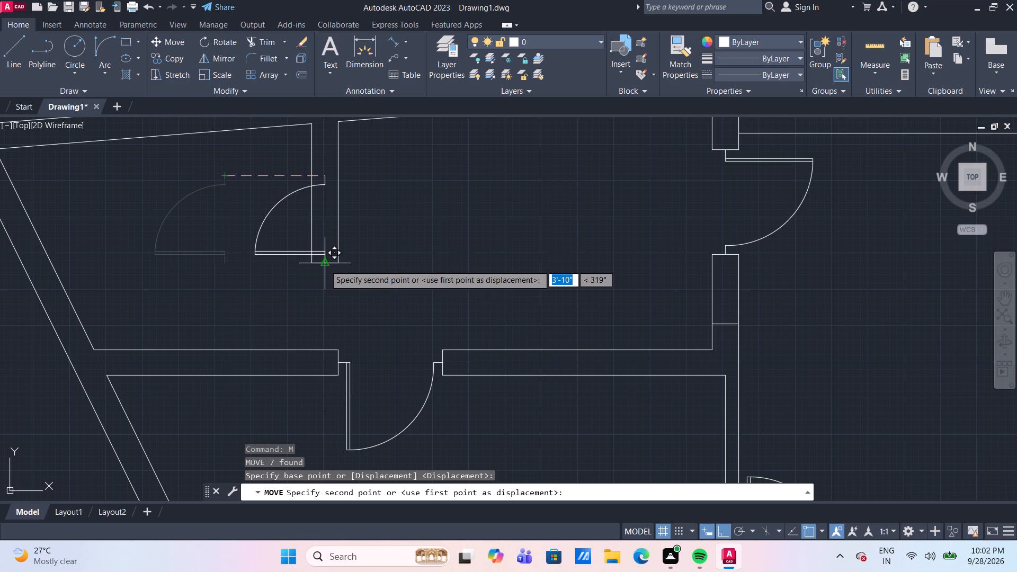
left_click(325, 265)
Check the doors and remaining openings from the middle rooms down to the small room and entrance at the plan's bottom.
scroll(435, 288, "down", 2)
scroll(454, 326, "down", 1)
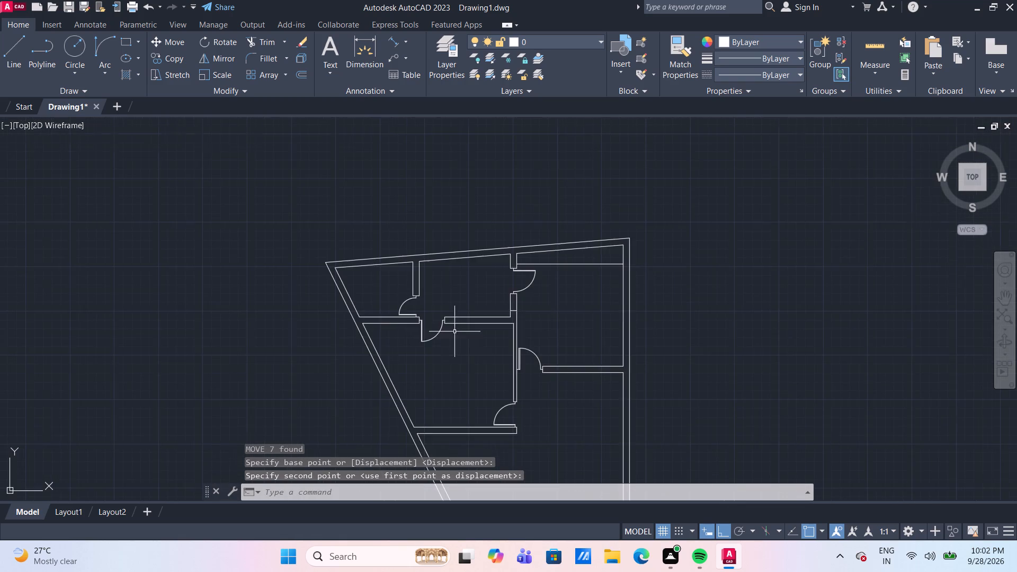
middle_click_drag(469, 368, 388, 256)
middle_click_drag(503, 337, 461, 269)
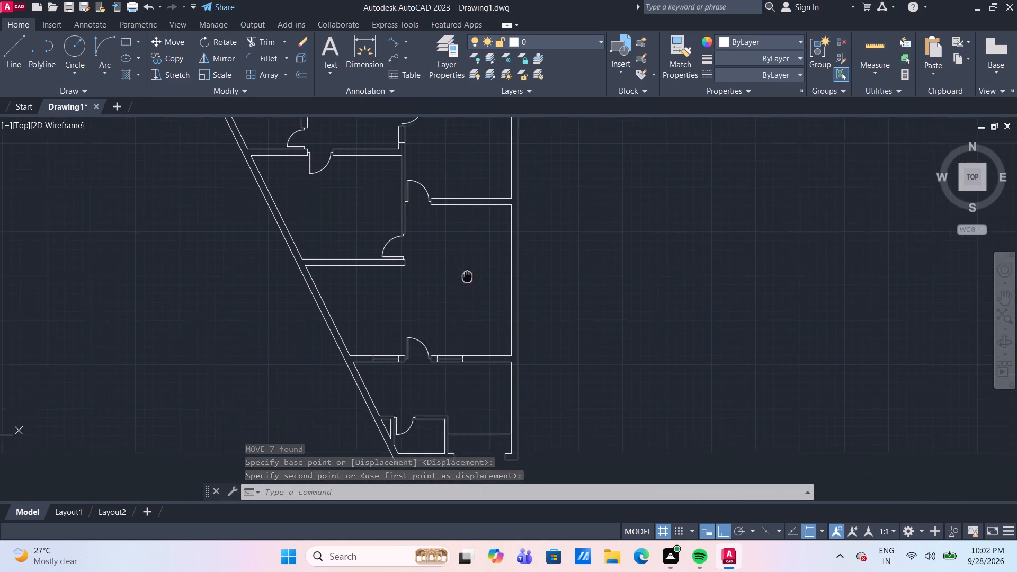
middle_click_drag(461, 269, 447, 253)
scroll(442, 350, "up", 1)
middle_click_drag(427, 341, 394, 273)
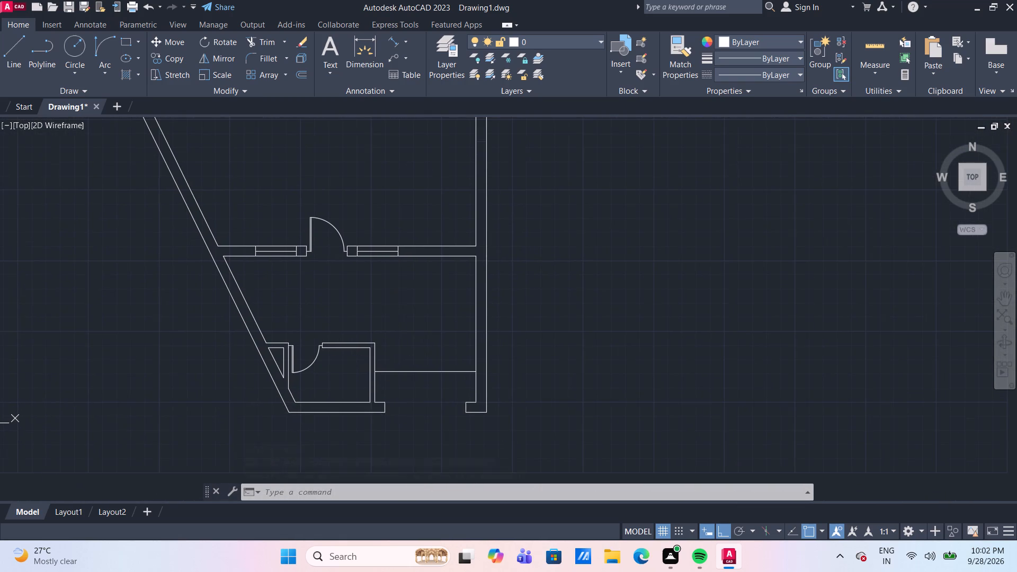
scroll(361, 408, "up", 3)
scroll(314, 341, "down", 1)
middle_click_drag(304, 318, 284, 288)
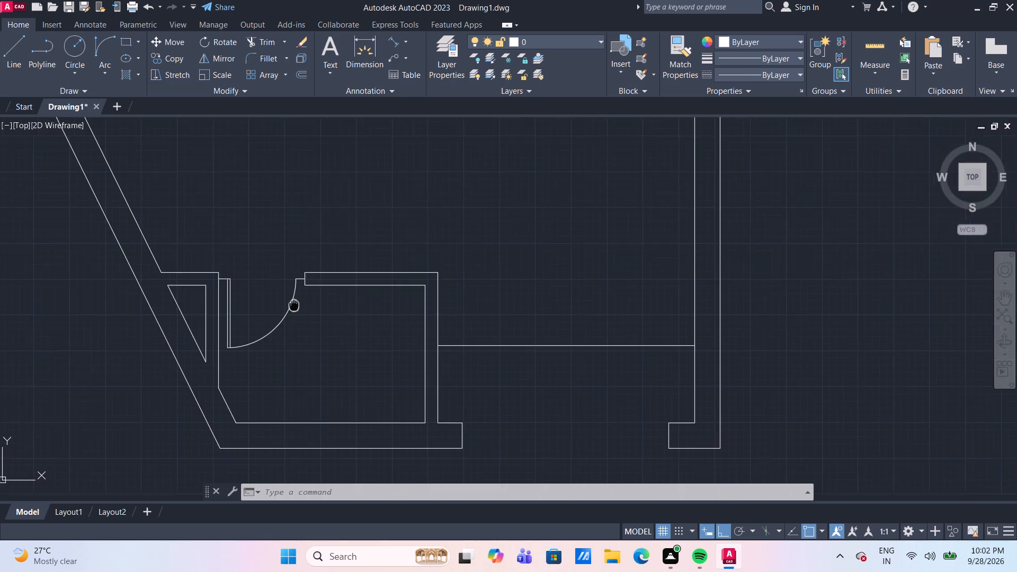
middle_click_drag(284, 288, 281, 280)
scroll(281, 280, "down", 2)
scroll(398, 211, "up", 1)
scroll(398, 211, "down", 2)
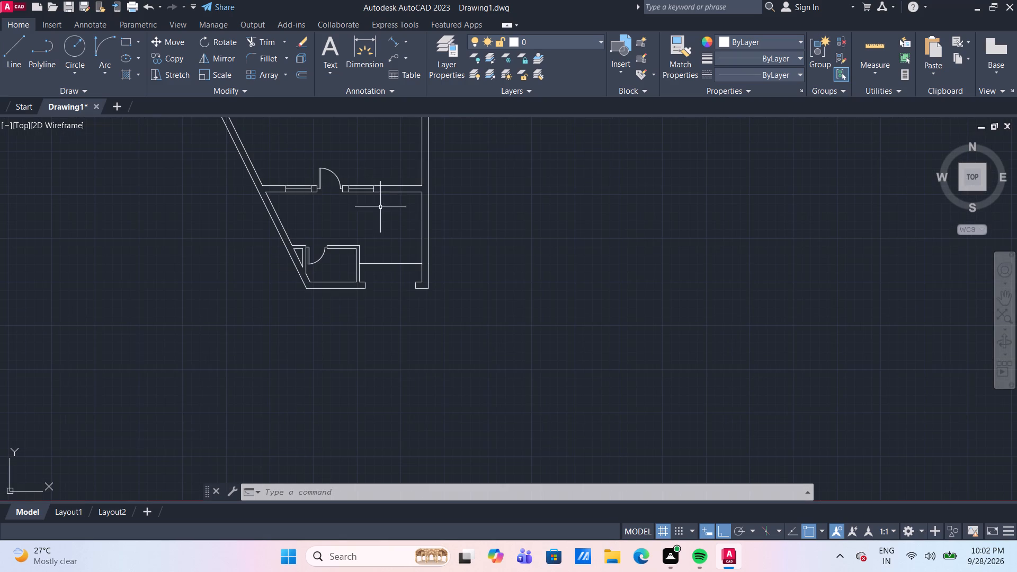
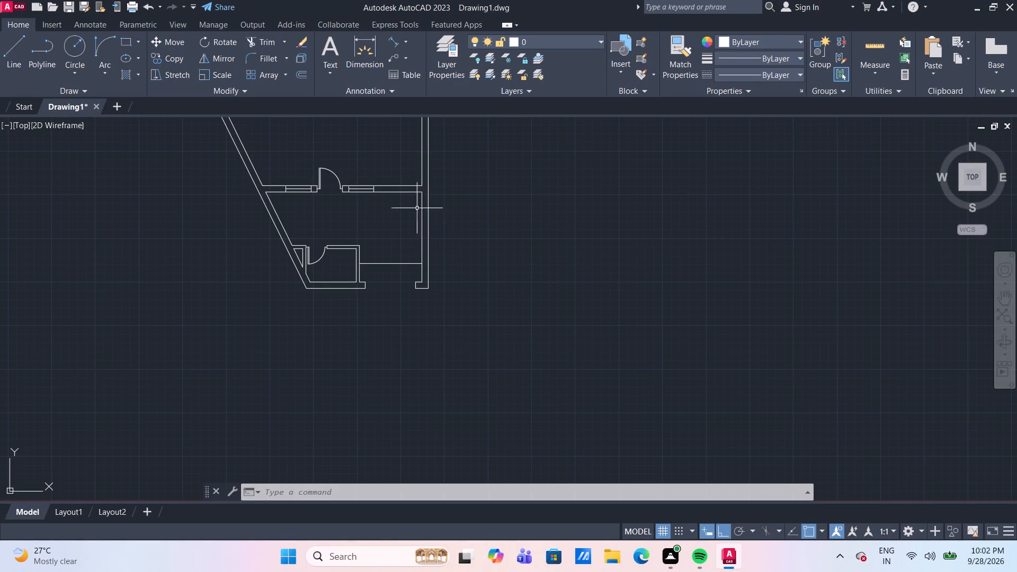
Examine the doors and rooms from the entrance and small bottom room up to the middle rooms.
middle_click_drag(287, 138, 344, 290)
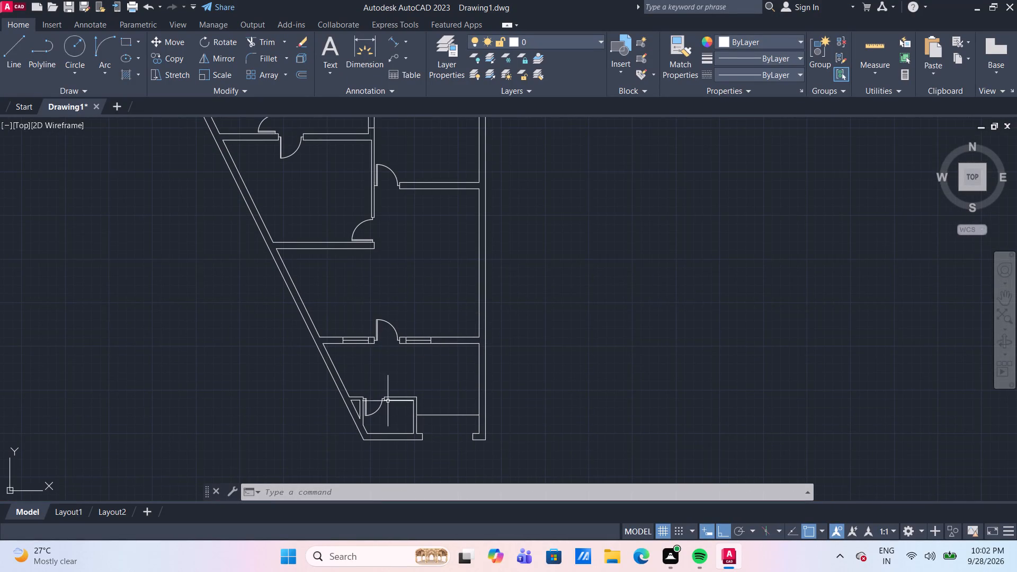
middle_click_drag(399, 400, 381, 266)
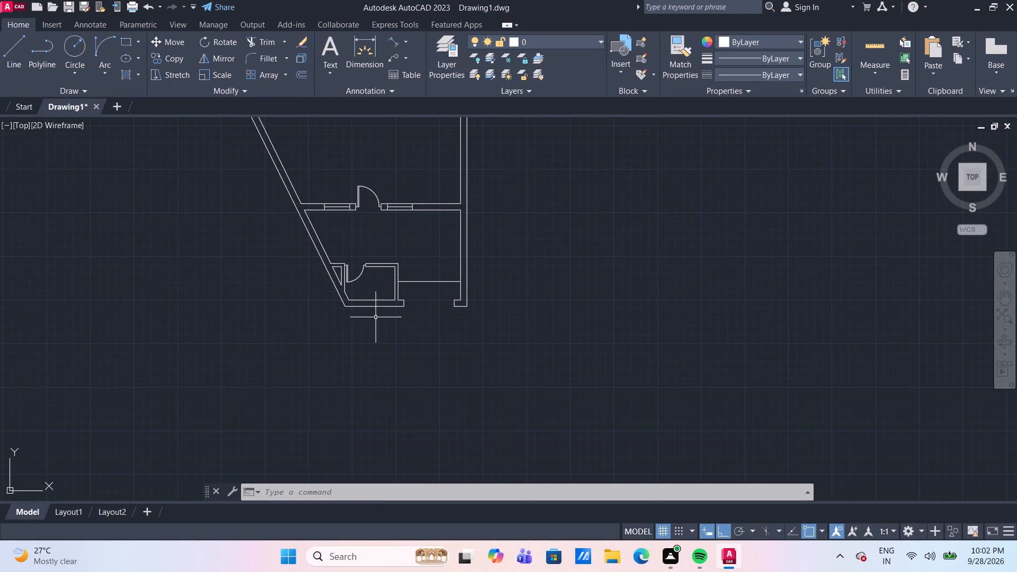
scroll(386, 289, "up", 2)
scroll(334, 273, "up", 2)
middle_click_drag(329, 274, 347, 272)
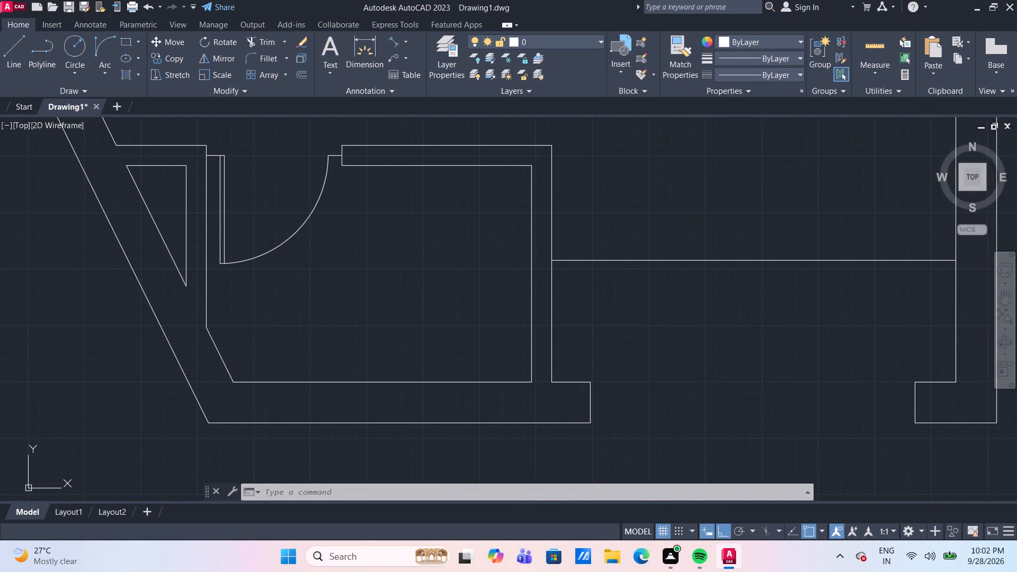
scroll(347, 272, "down", 3)
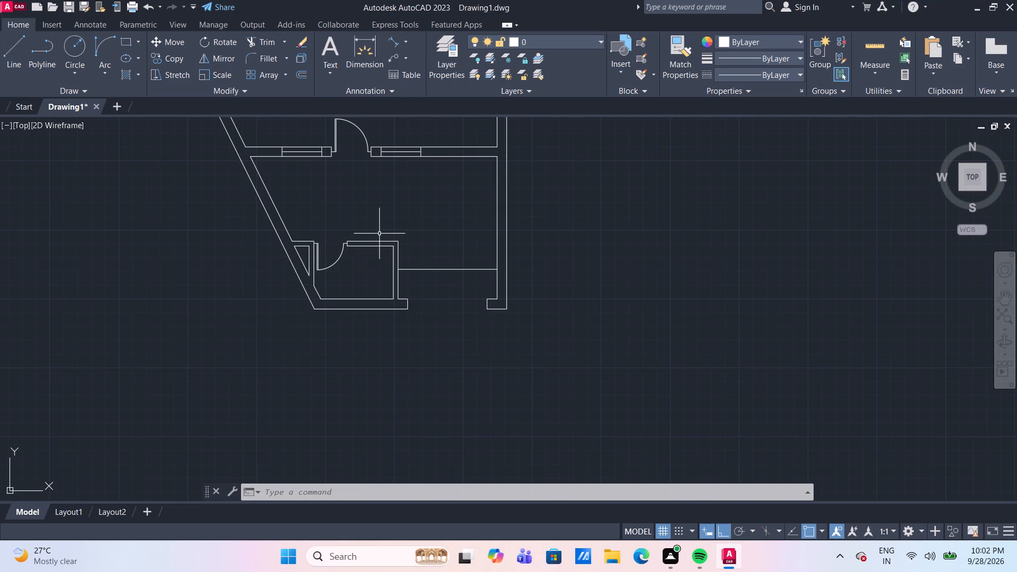
middle_click_drag(323, 139, 354, 266)
scroll(354, 266, "down", 1)
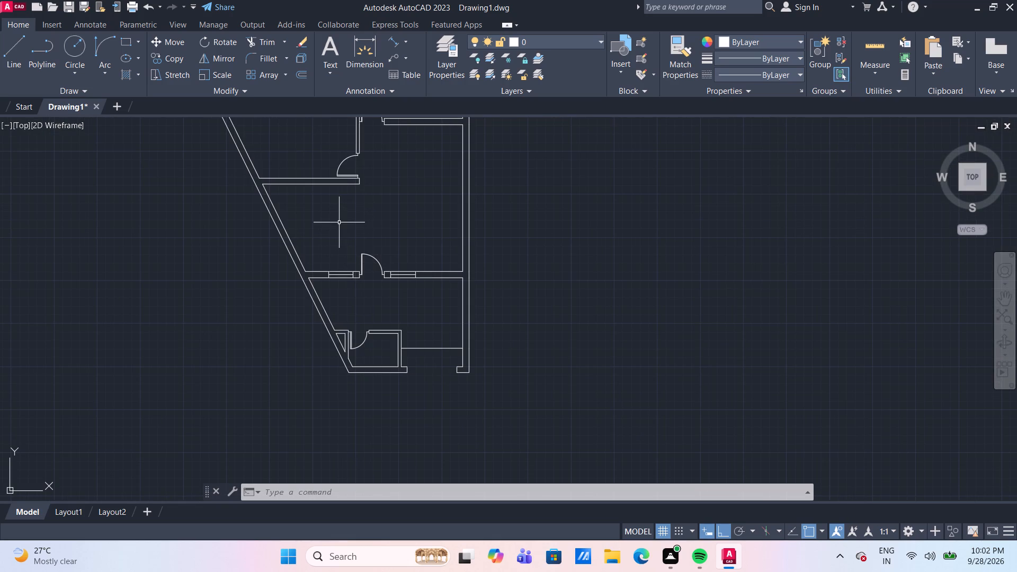
scroll(310, 153, "down", 1)
middle_click_drag(310, 153, 376, 262)
scroll(345, 243, "up", 2)
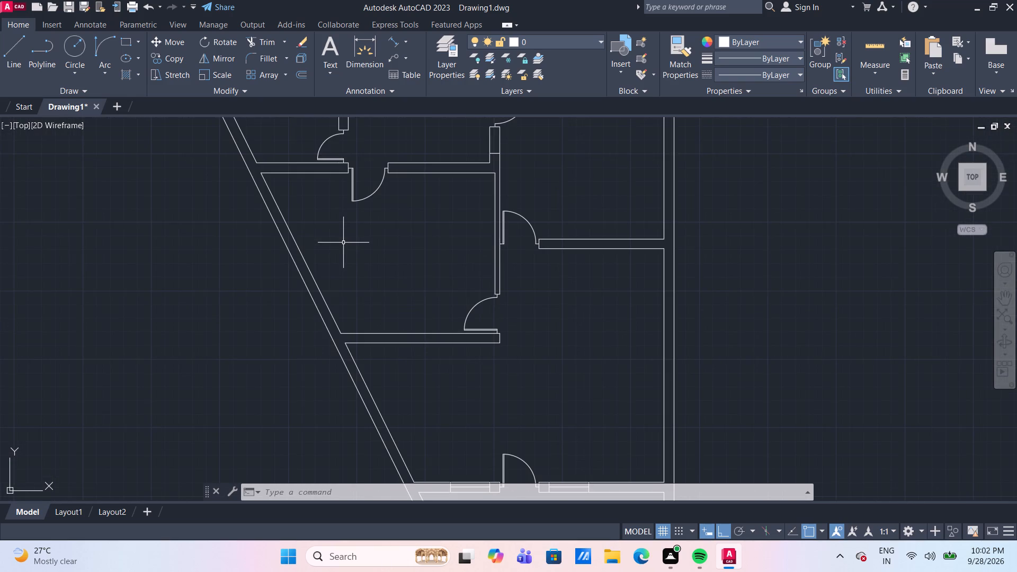
Draw a vertical line about 12'-3" long from the middle-left room's lower-left inner corner up to the partition above.
middle_click_drag(343, 243, 357, 233)
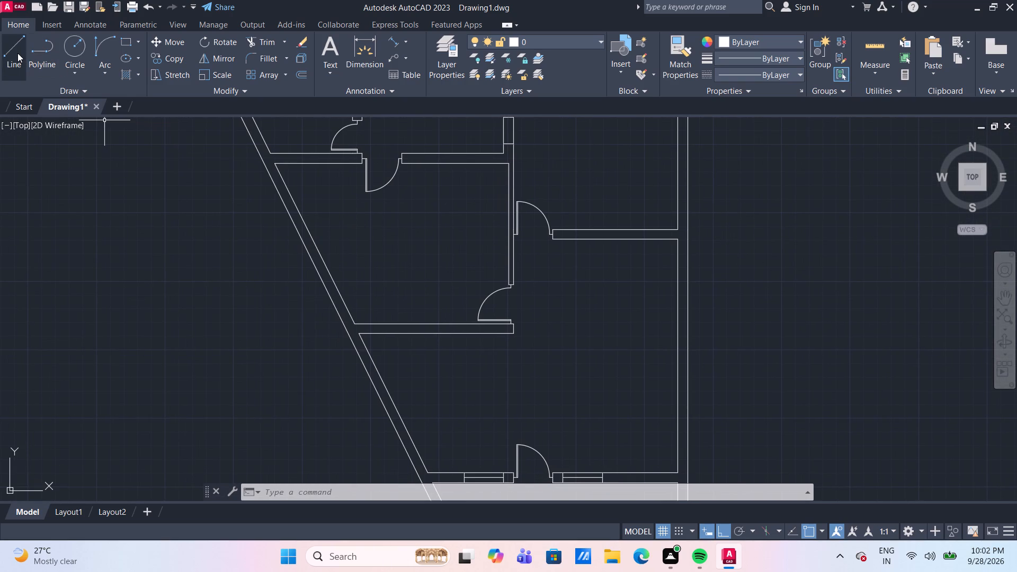
left_click(17, 53)
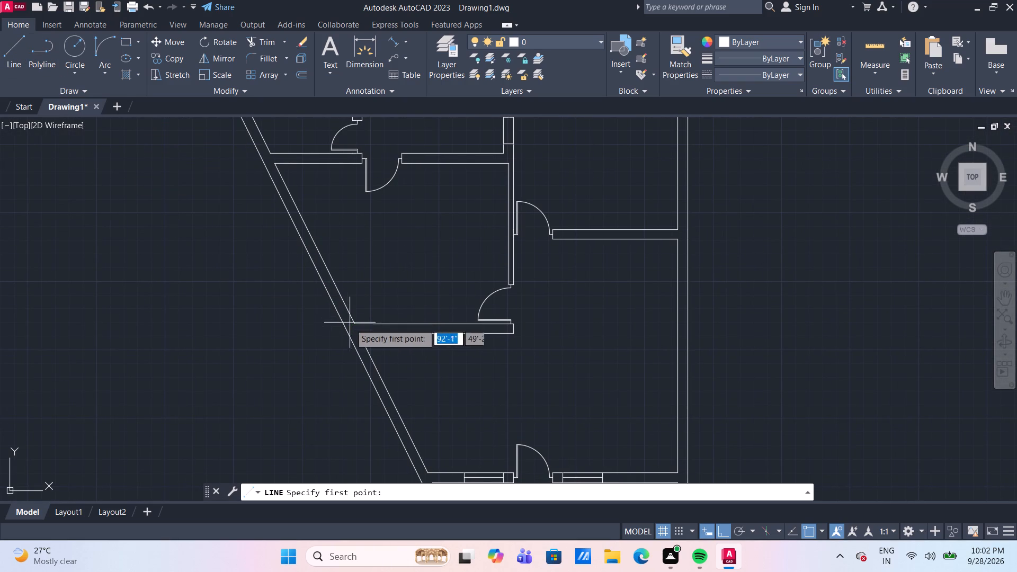
left_click(355, 327)
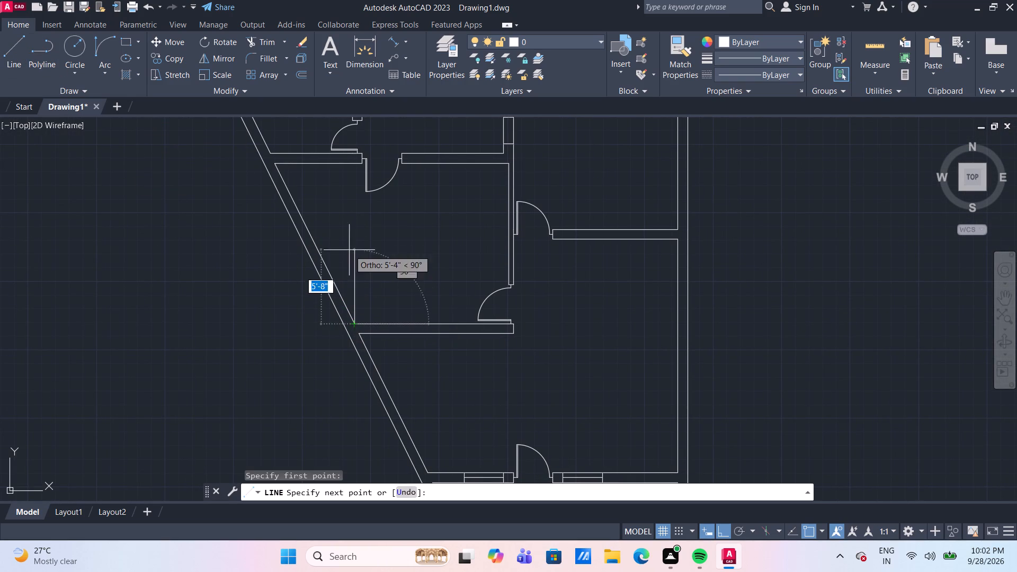
scroll(350, 165, "up", 2)
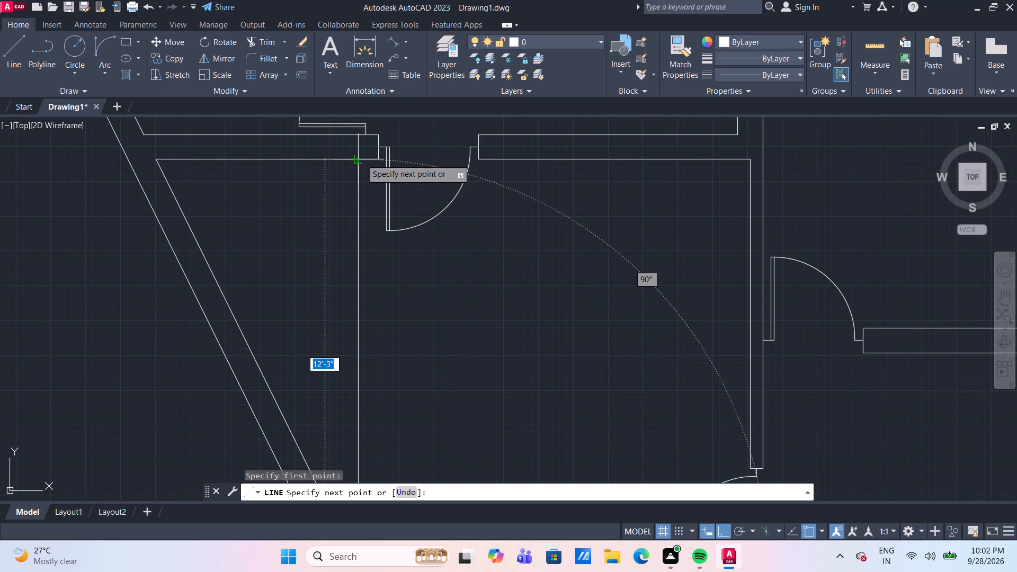
left_click(360, 158)
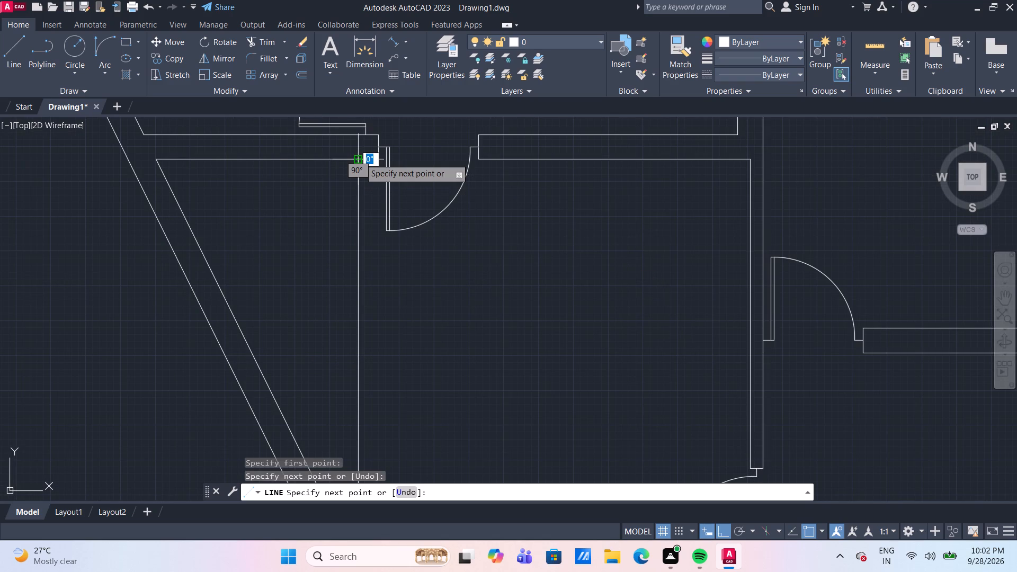
key("Return")
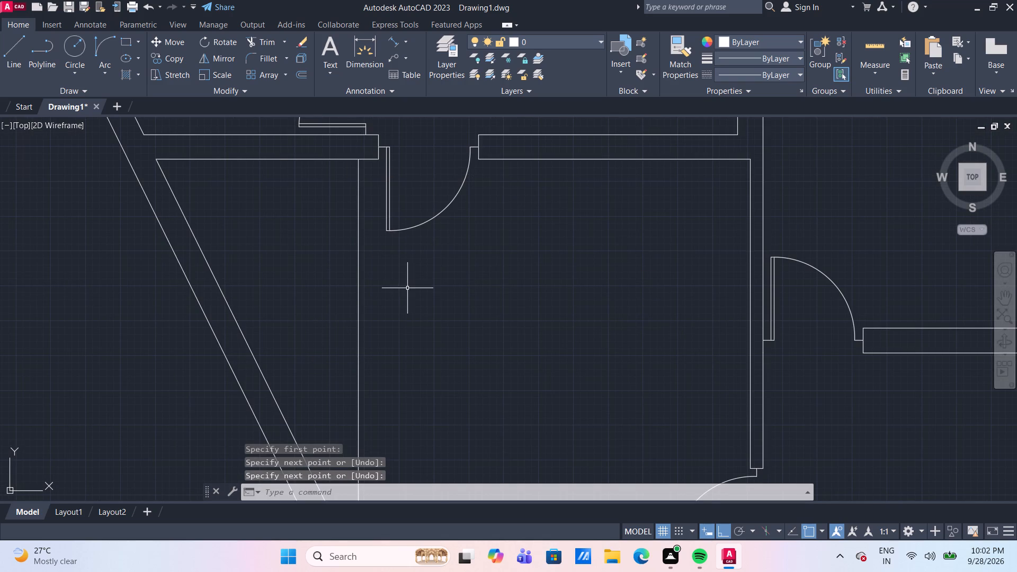
Examine the upper-left rooms and the rooms below them down to the entrance.
scroll(409, 291, "down", 3)
middle_click_drag(447, 314, 427, 283)
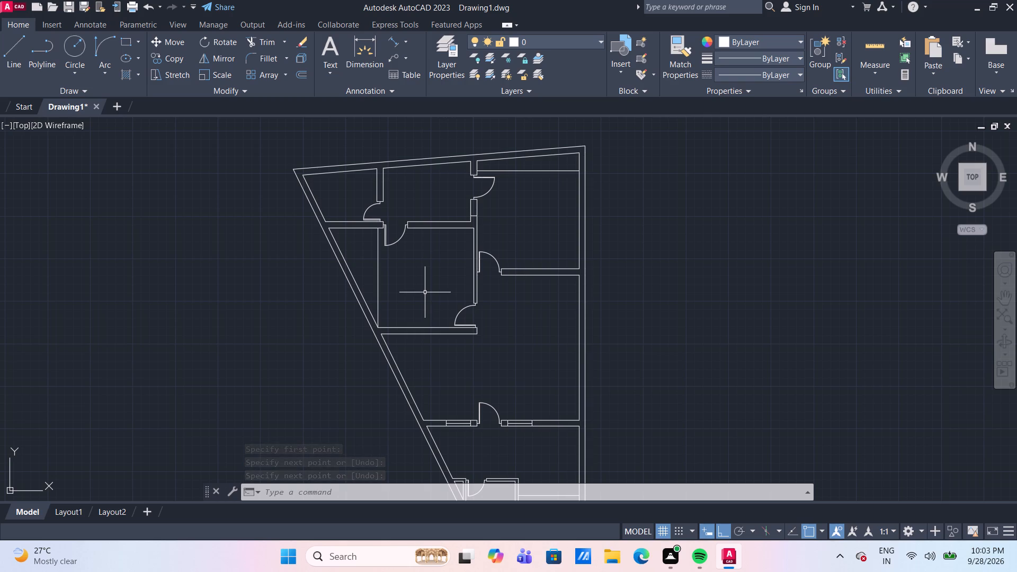
scroll(396, 218, "up", 2)
middle_click_drag(260, 194, 265, 195)
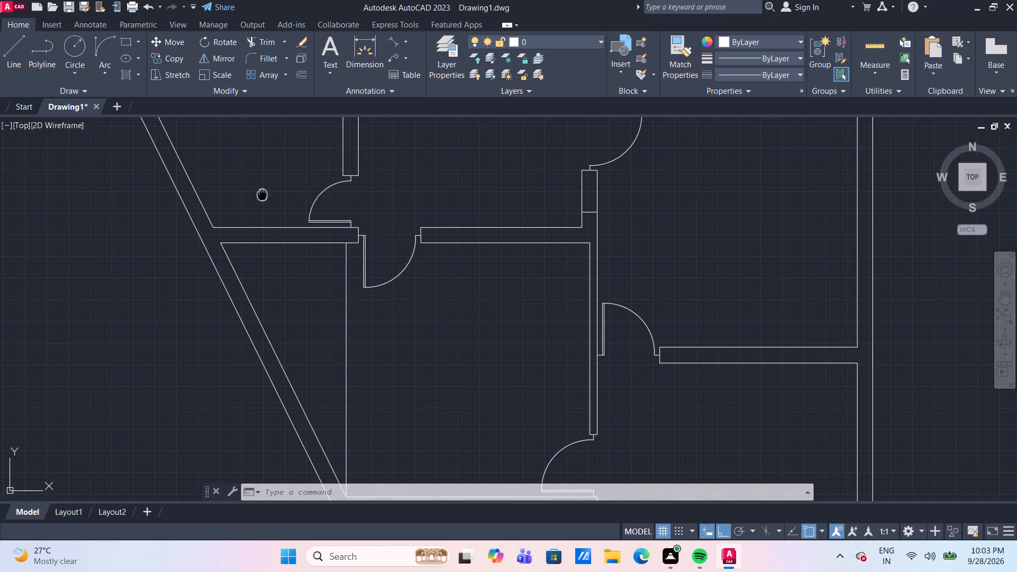
middle_click_drag(265, 195, 325, 252)
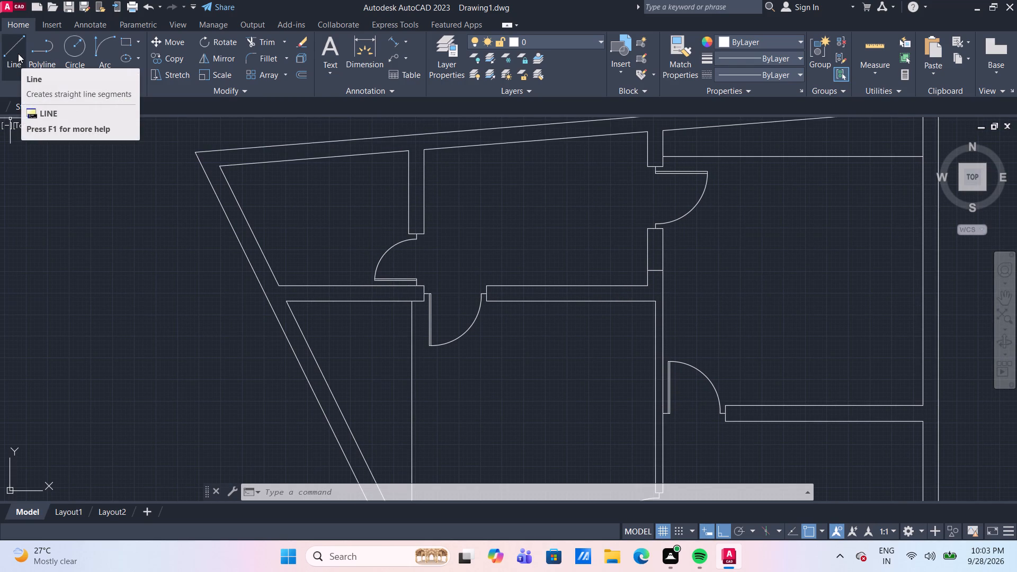
scroll(273, 246, "down", 2)
middle_click_drag(400, 306, 384, 231)
middle_click_drag(382, 345, 377, 272)
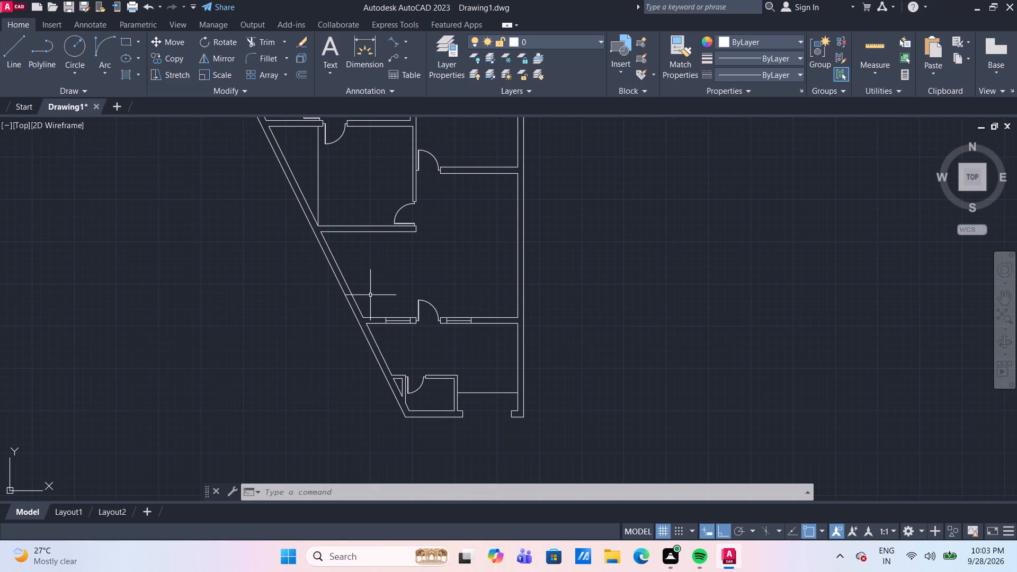
Draw a line 2' down from near the free end of the partition below the middle-left room, continuing horizontally toward the slanted wall.
middle_click_drag(398, 280, 391, 263)
scroll(391, 263, "up", 1)
scroll(404, 206, "up", 1)
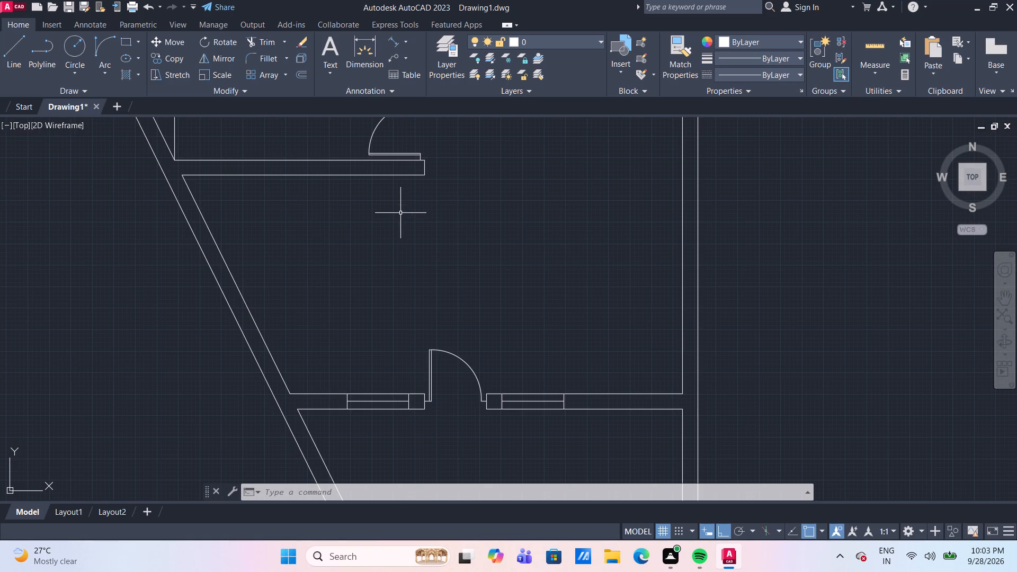
left_click_drag(21, 55, 26, 60)
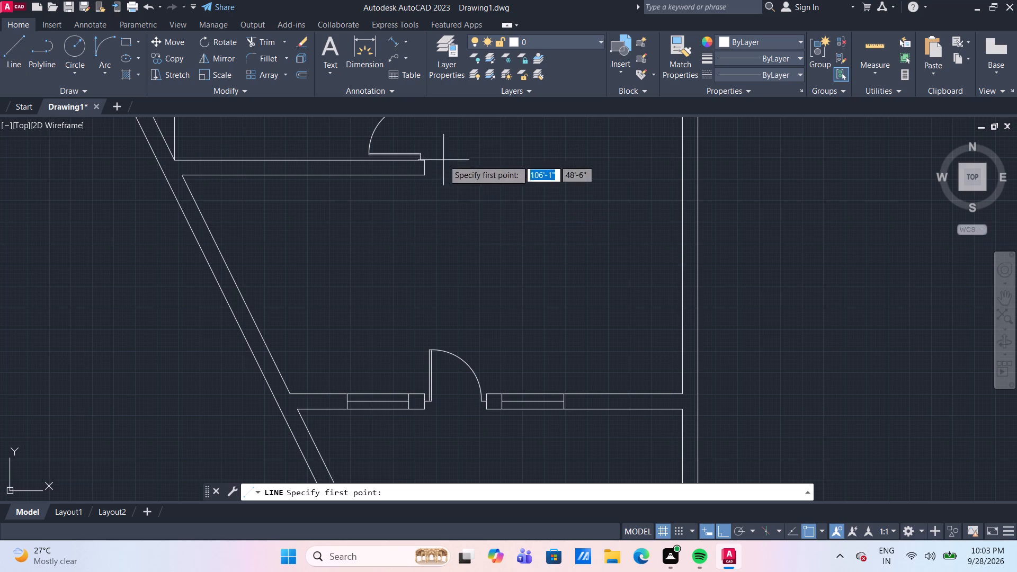
scroll(407, 163, "up", 1)
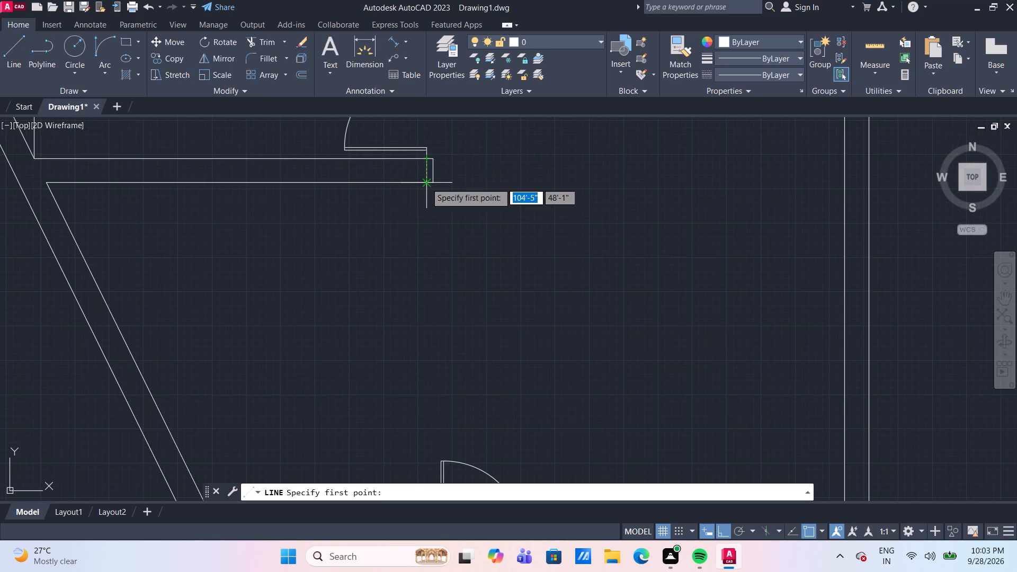
left_click(426, 183)
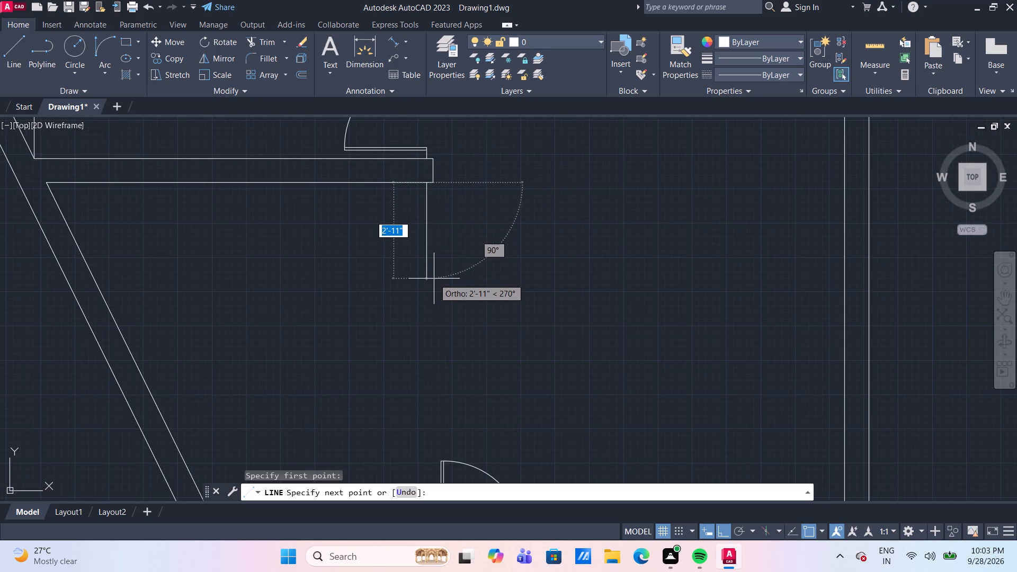
key("2")
key("apostrophe")
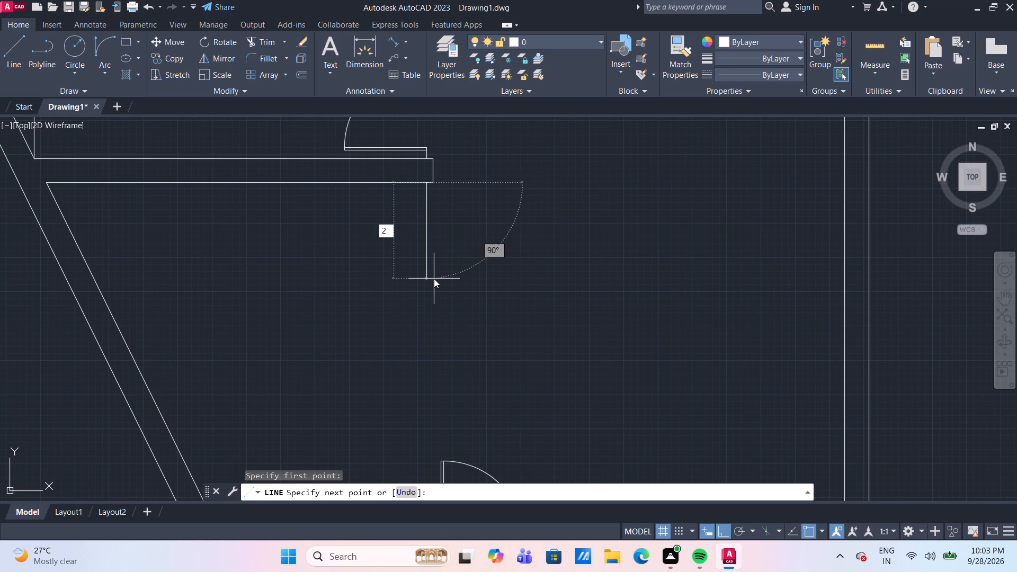
key("Return")
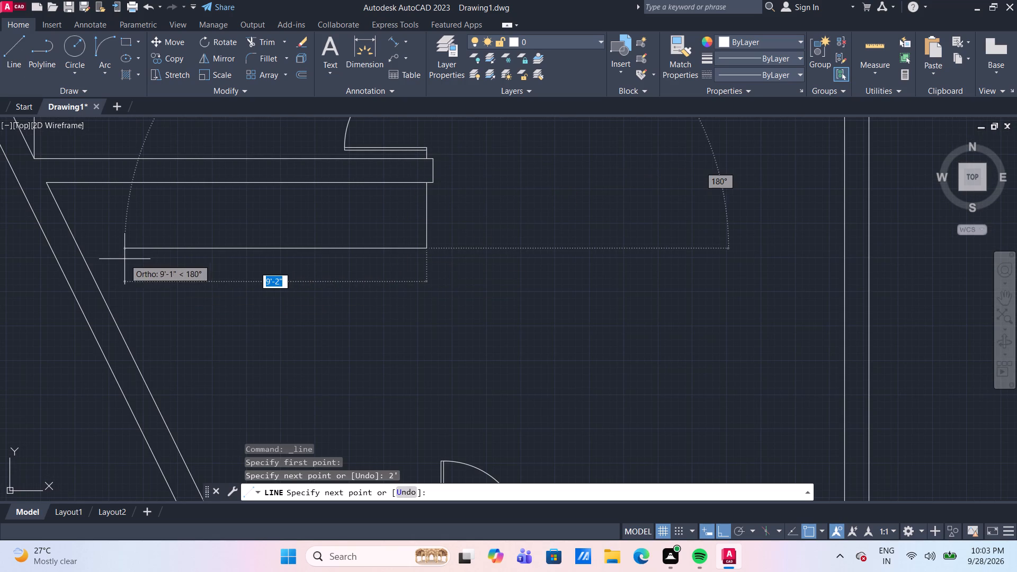
middle_click_drag(136, 247, 138, 247)
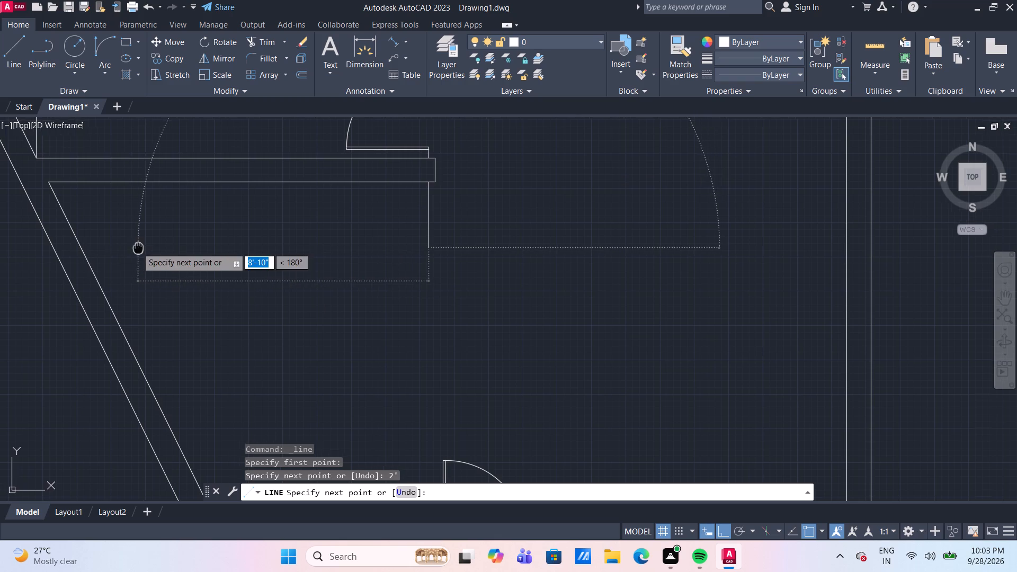
middle_click_drag(138, 247, 172, 216)
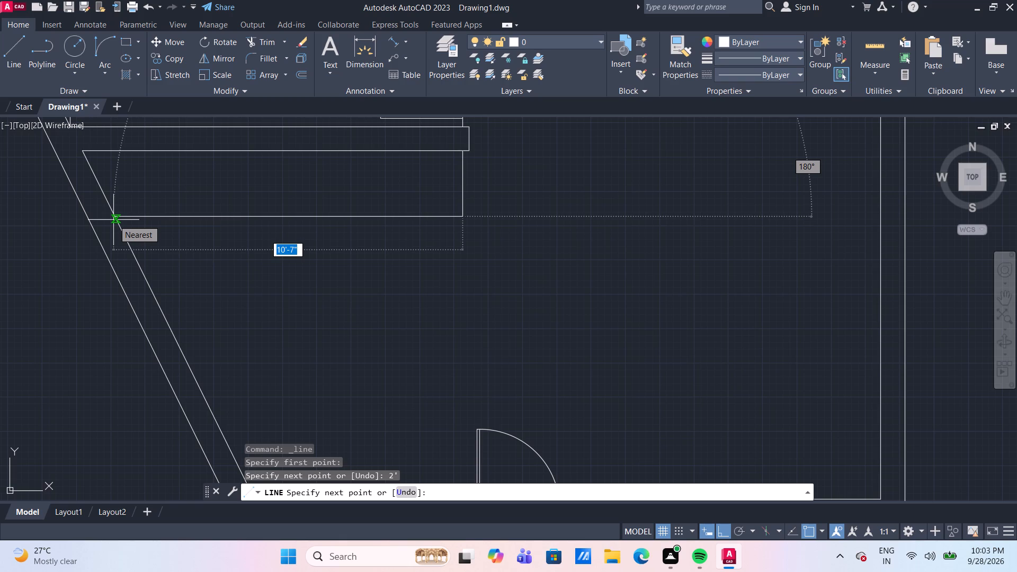
left_click(146, 220)
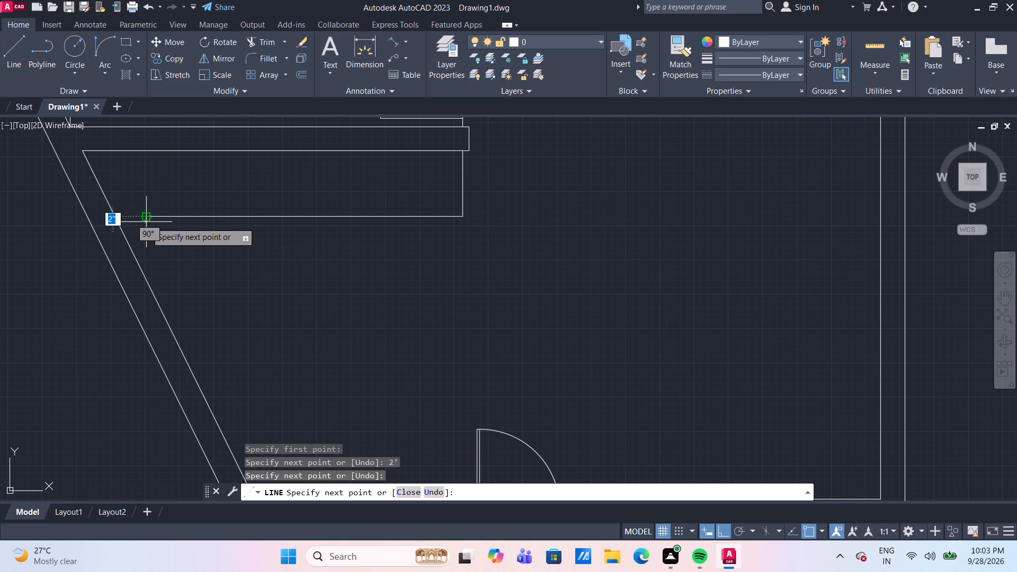
key("Return")
Offset the upper edge of the wall segment beside the lower door 2' upward into the room.
scroll(146, 222, "down", 2)
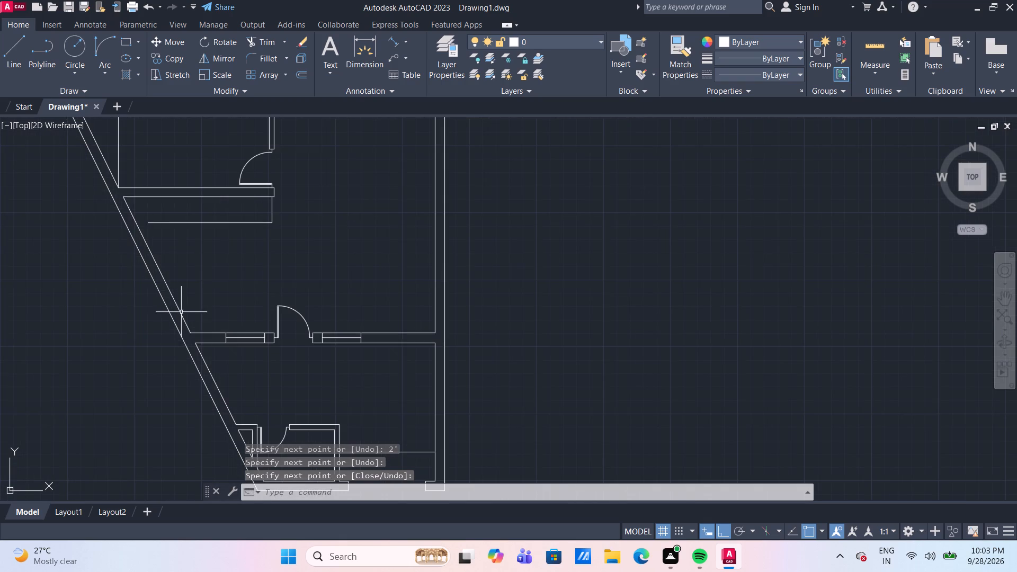
scroll(252, 311, "up", 2)
middle_click_drag(249, 290, 256, 246)
scroll(256, 246, "down", 2)
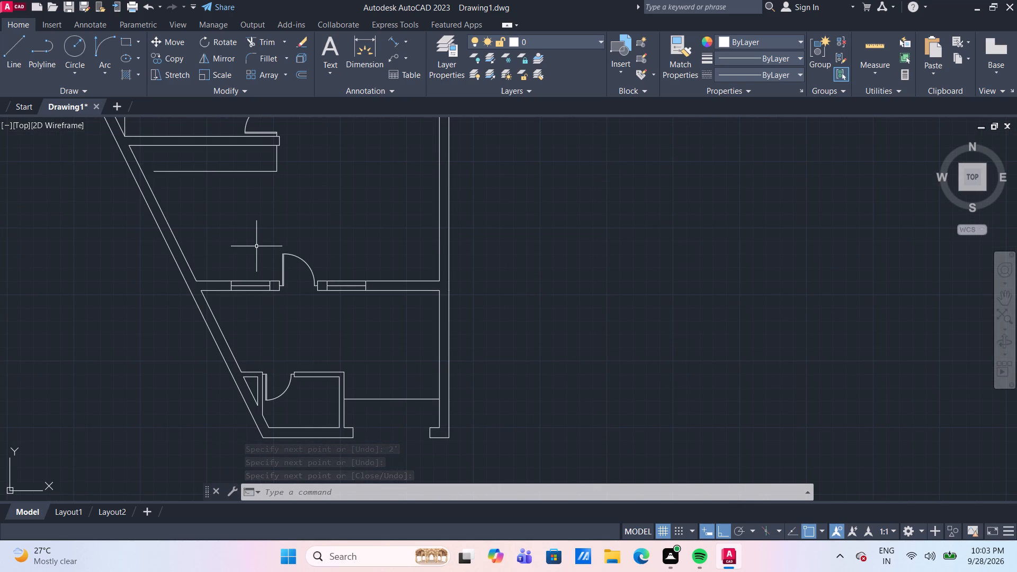
key("o")
key("Return")
key("Return")
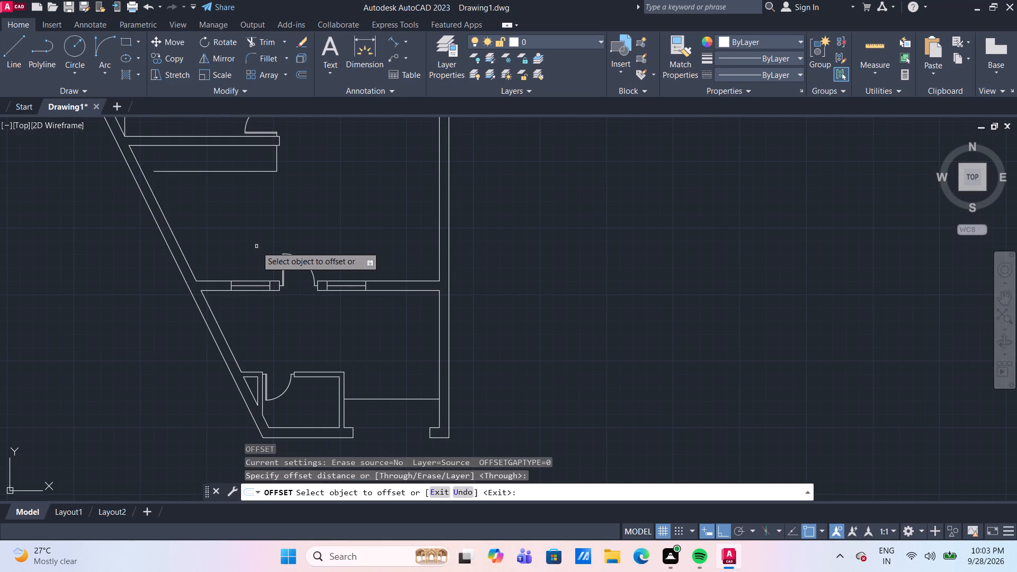
left_click(217, 280)
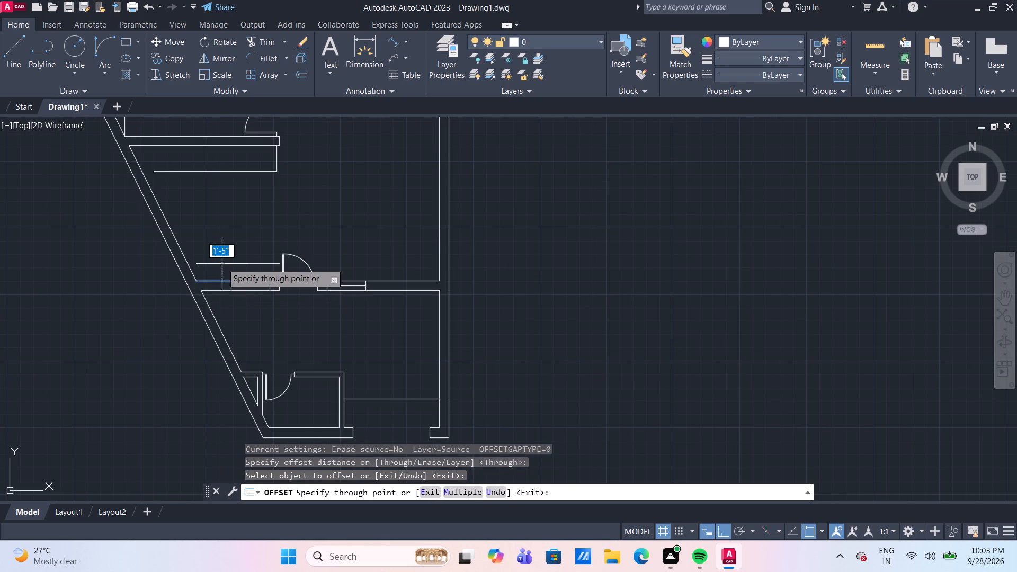
type("2'")
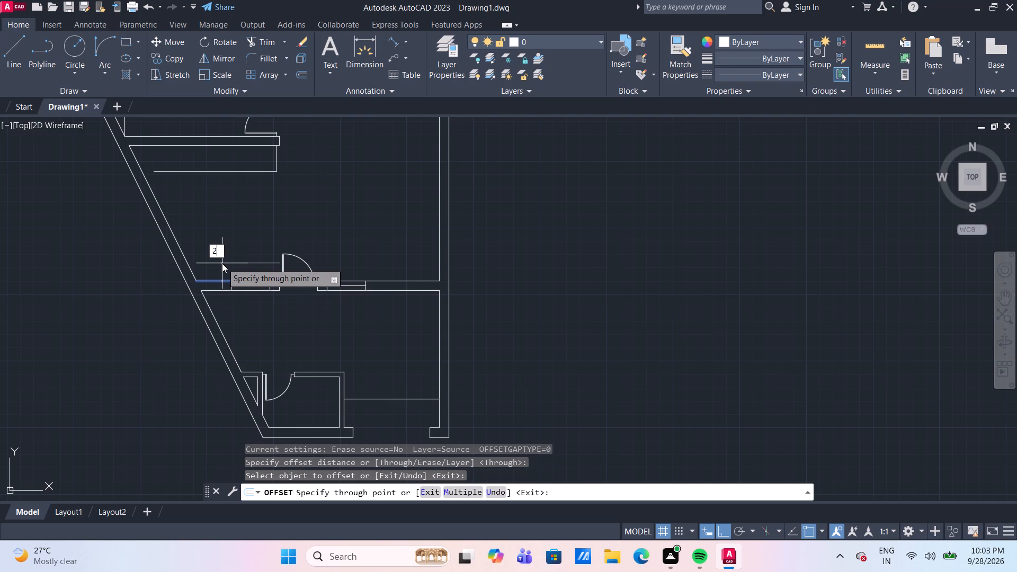
key("Return")
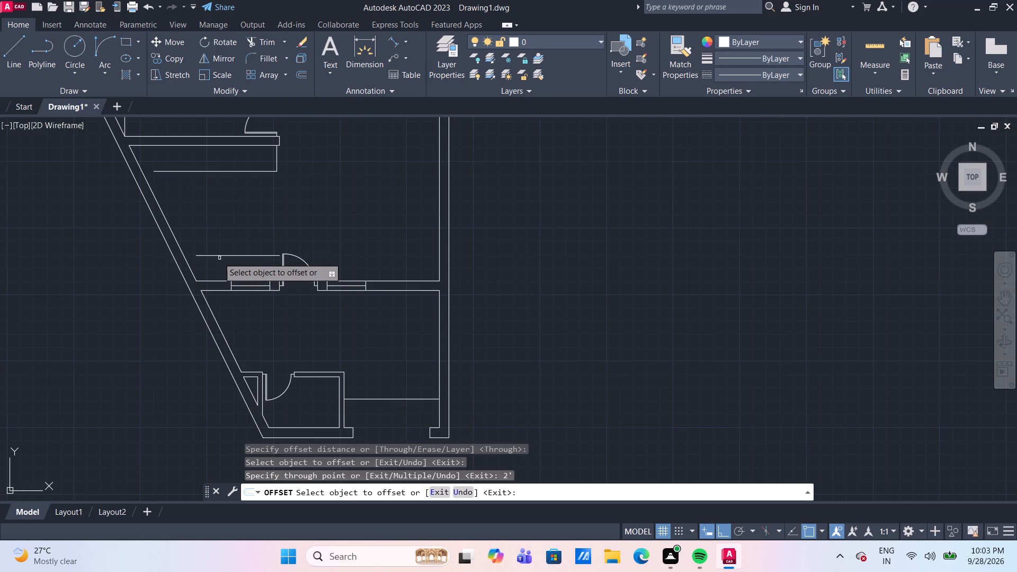
Offset the slanted outer wall's inner line 2' into the same room.
left_click(170, 233)
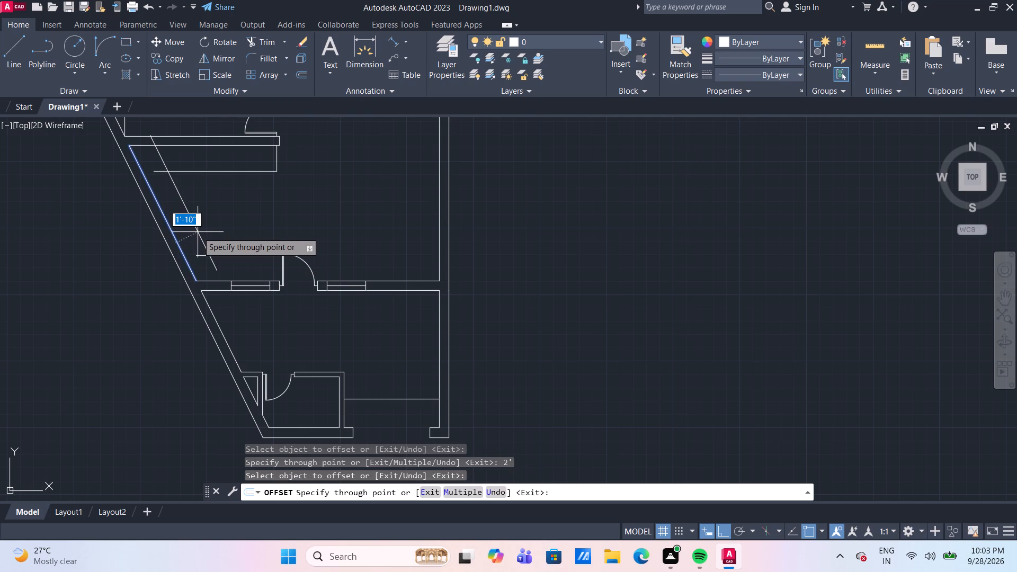
type("2'")
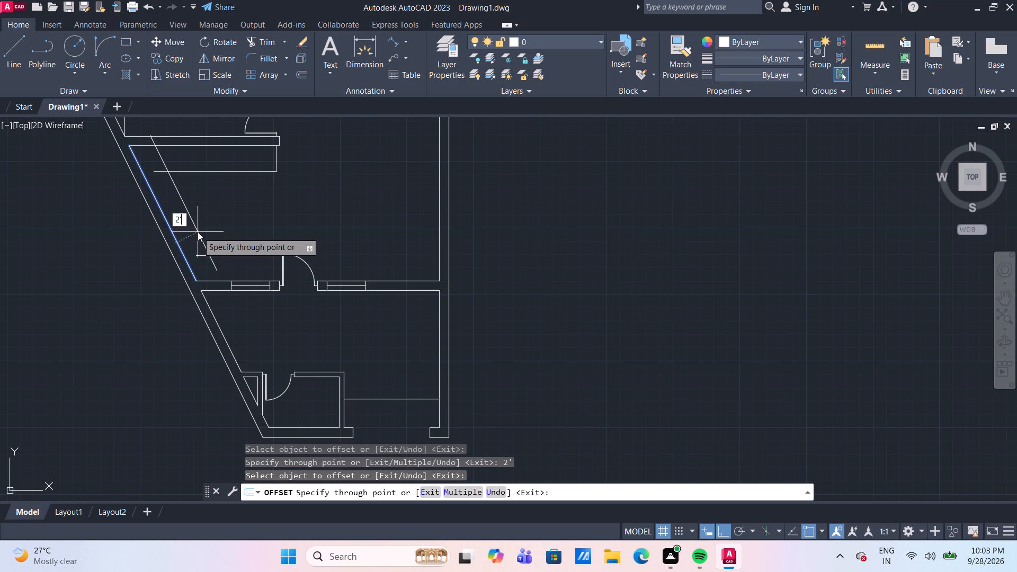
key("Return")
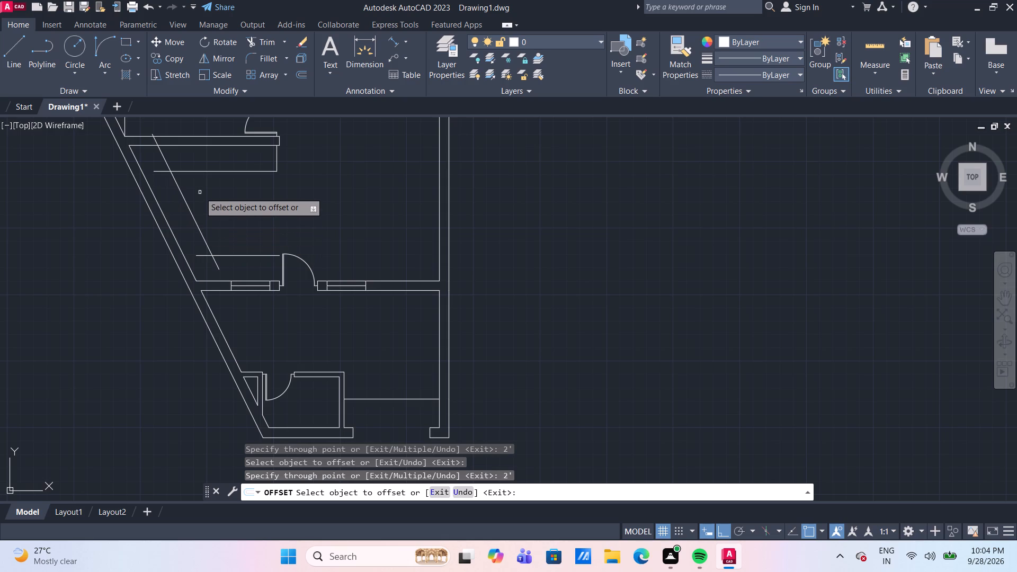
middle_click_drag(211, 213, 215, 253)
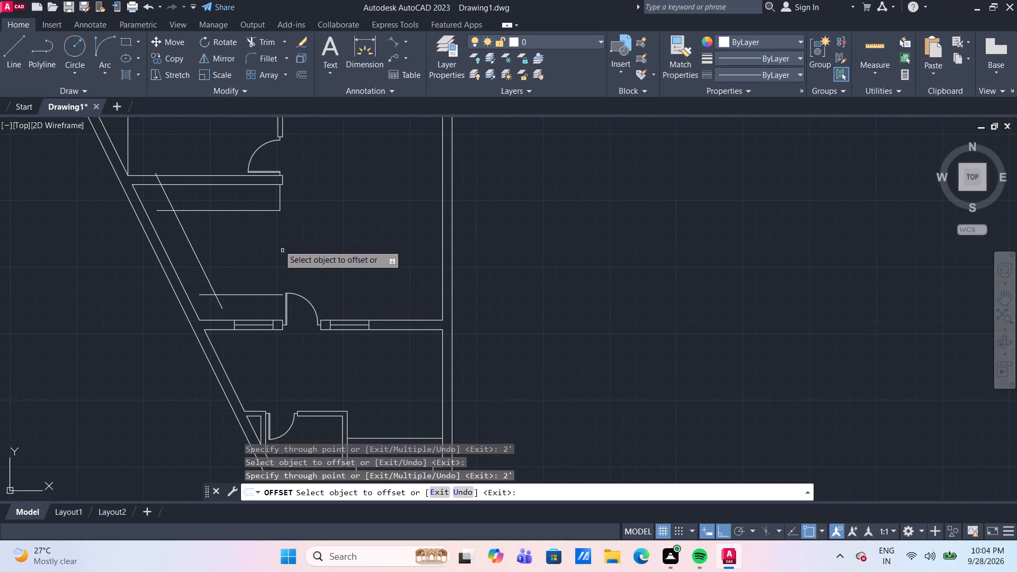
Extend the wall's end line beside the lower door up to the offset counter line.
scroll(261, 267, "up", 1)
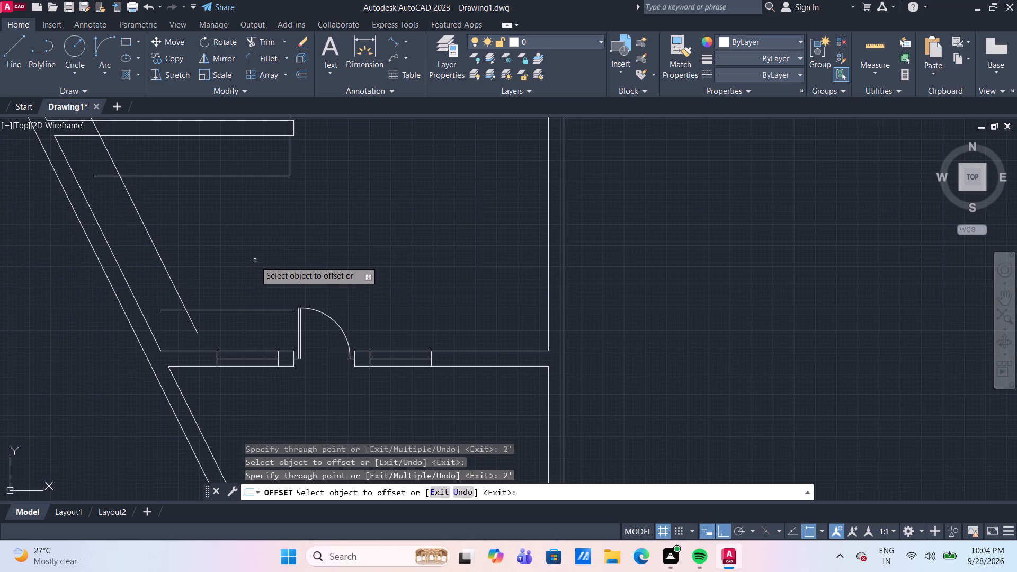
middle_click_drag(216, 229, 246, 291)
scroll(155, 171, "up", 1)
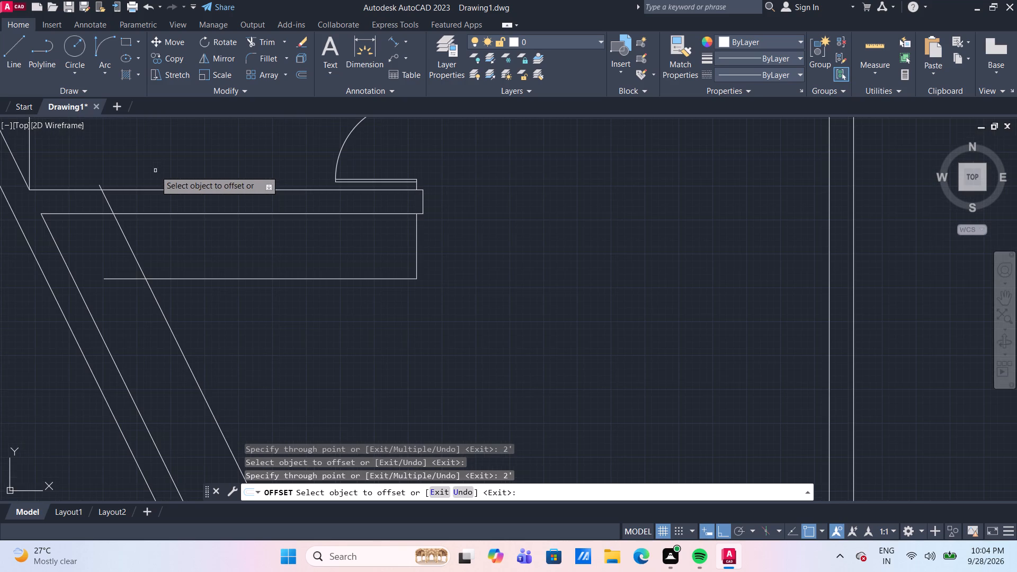
key("Escape")
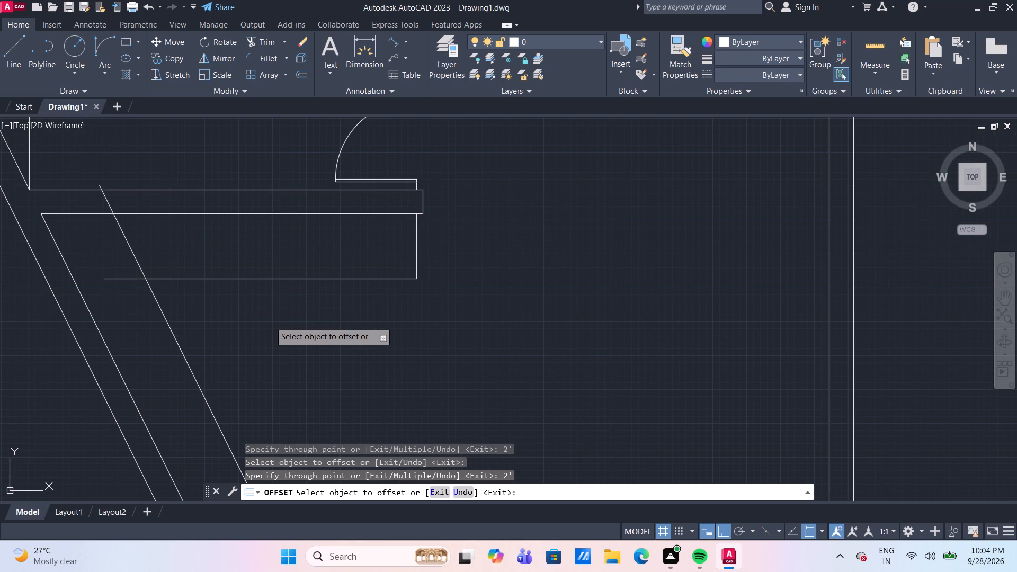
scroll(360, 353, "down", 1)
middle_click_drag(442, 365, 390, 245)
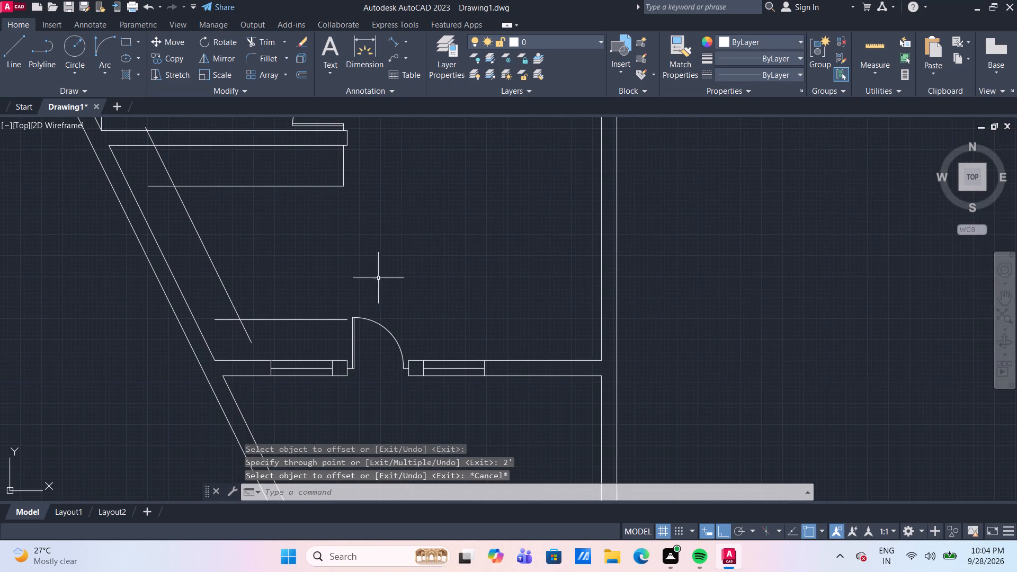
scroll(329, 278, "up", 1)
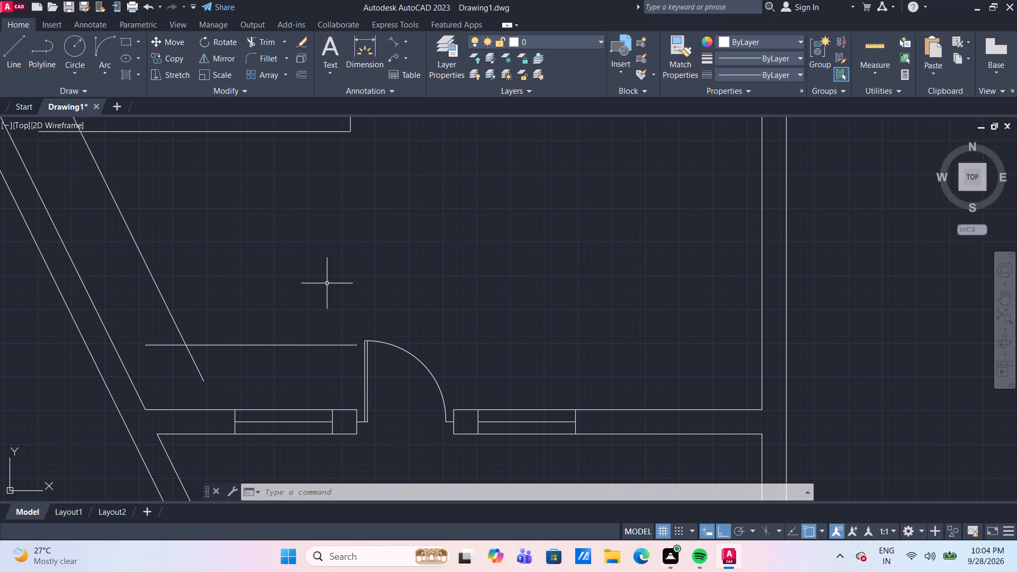
type("TR")
key("Return")
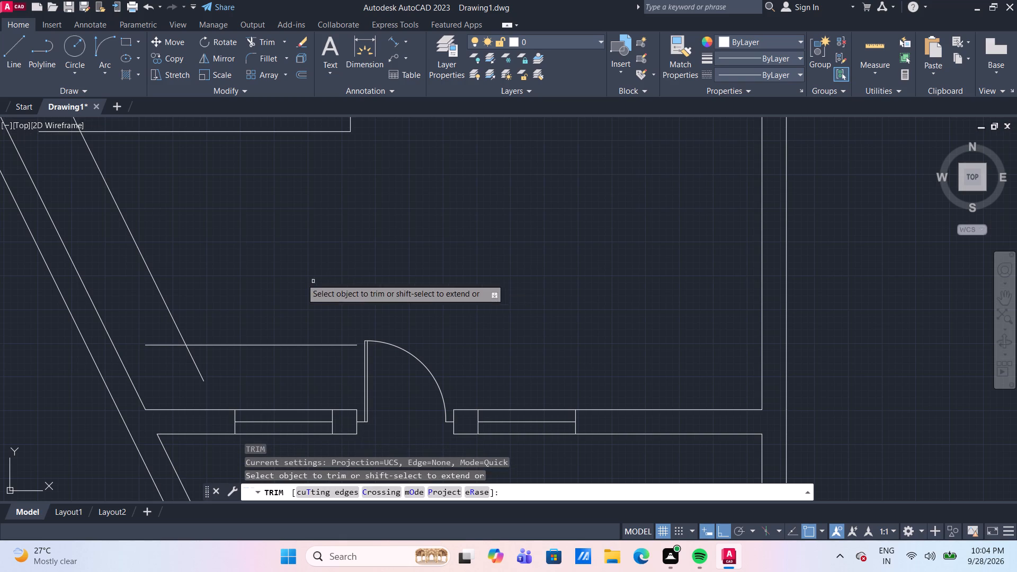
left_click(355, 412, "shift")
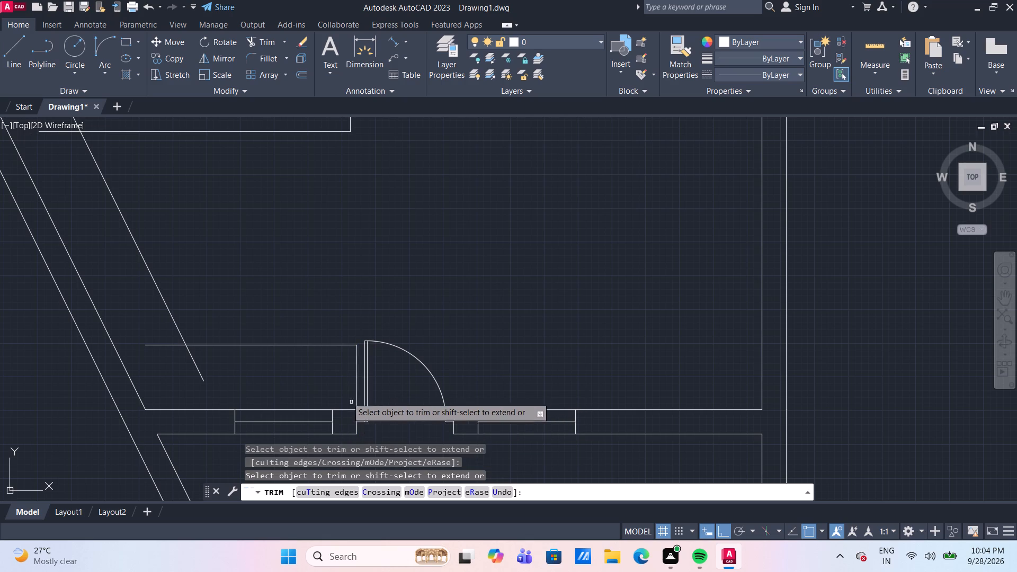
Trim the overhanging line ends at the counter outline's lower and upper corners, including the slanted remnant crossing the partition.
left_click(155, 333)
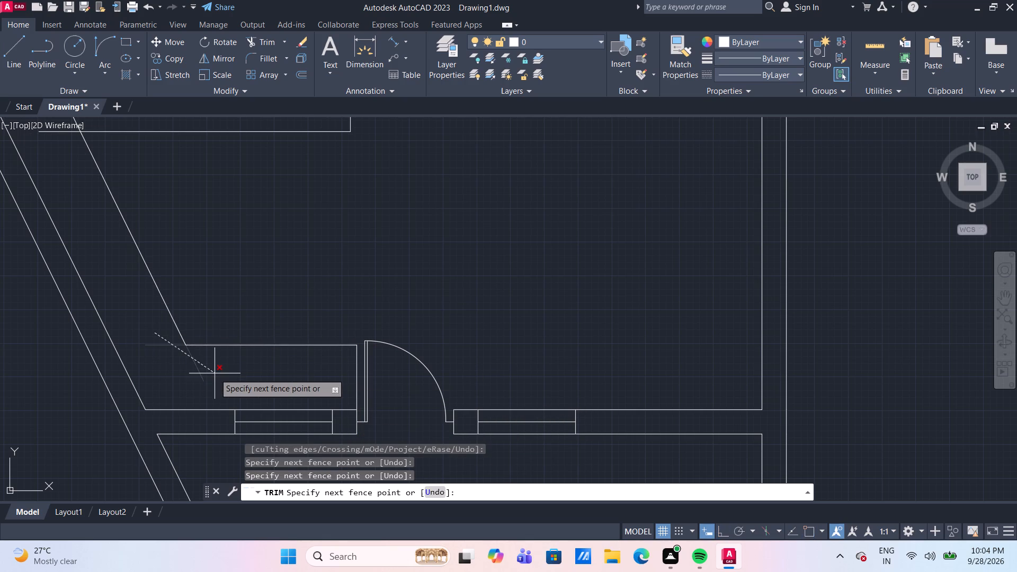
left_click(215, 373)
scroll(206, 217, "down", 1)
middle_click_drag(198, 212, 248, 317)
left_click_drag(157, 279, 162, 274)
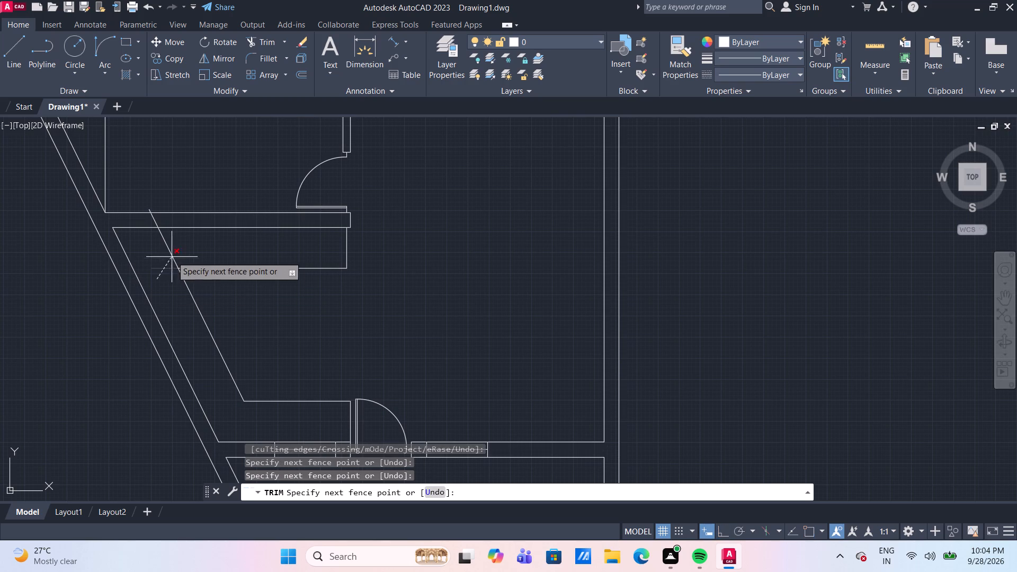
left_click(174, 243)
scroll(156, 209, "up", 3)
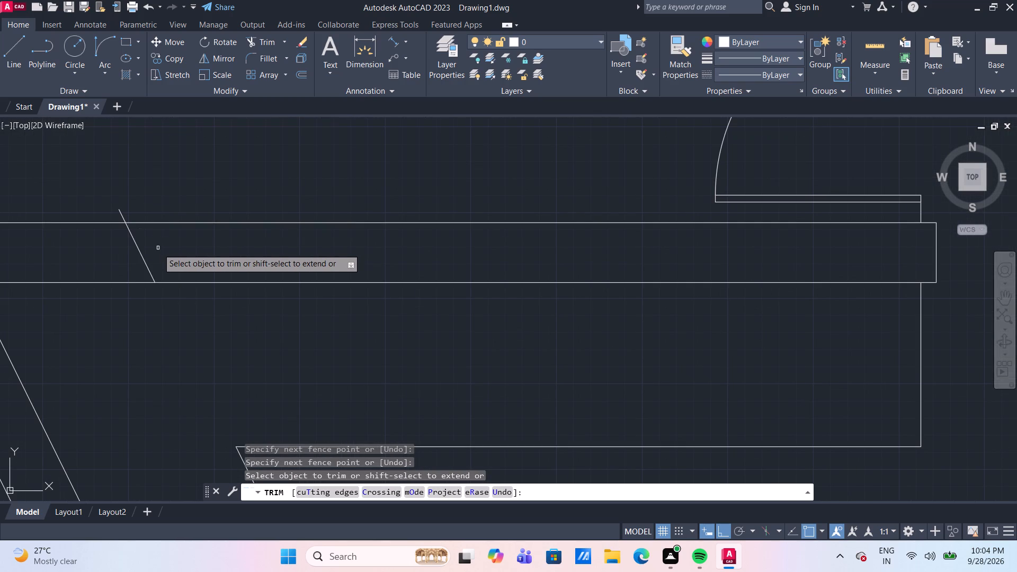
left_click(137, 247)
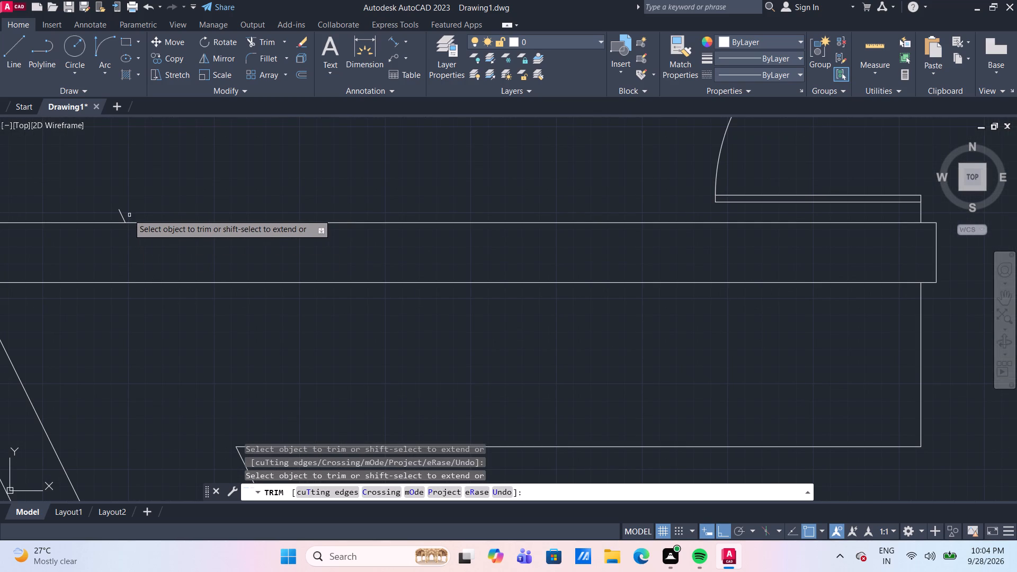
left_click(121, 214)
scroll(253, 296, "down", 3)
scroll(359, 375, "down", 1)
middle_click_drag(359, 375, 342, 283)
middle_click_drag(411, 310, 403, 262)
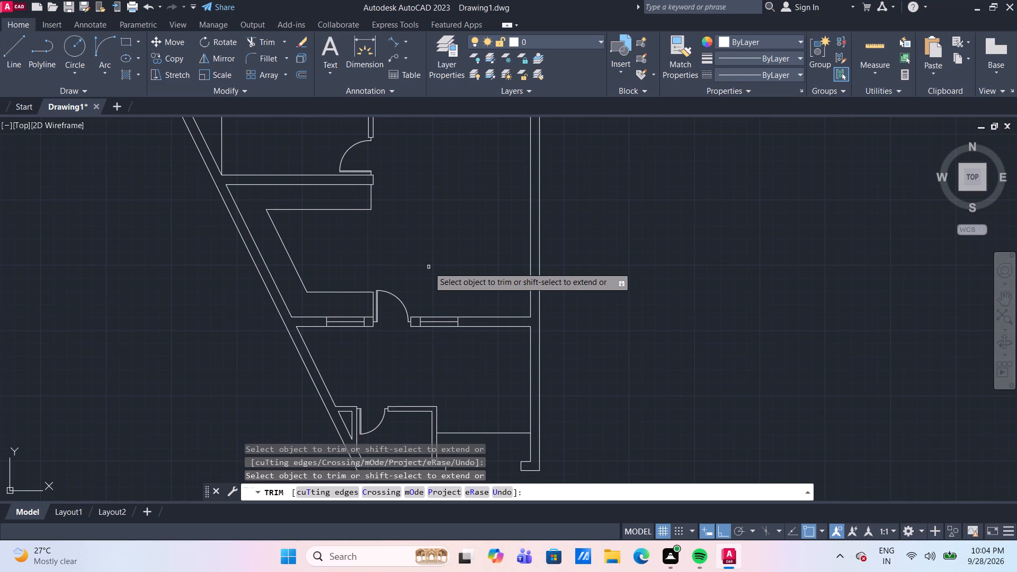
scroll(429, 267, "down", 1)
middle_click_drag(433, 240, 427, 257)
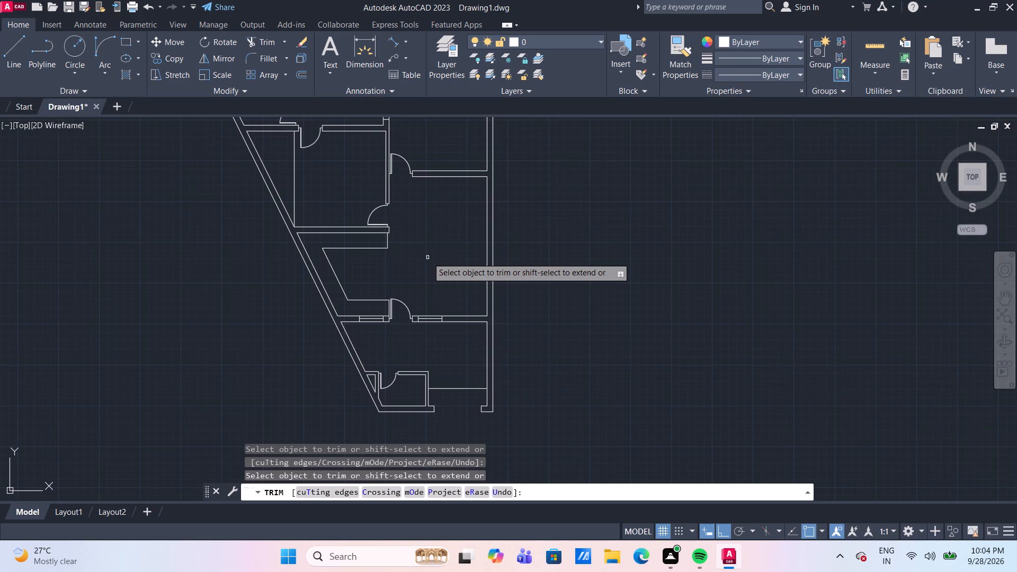
key("Escape")
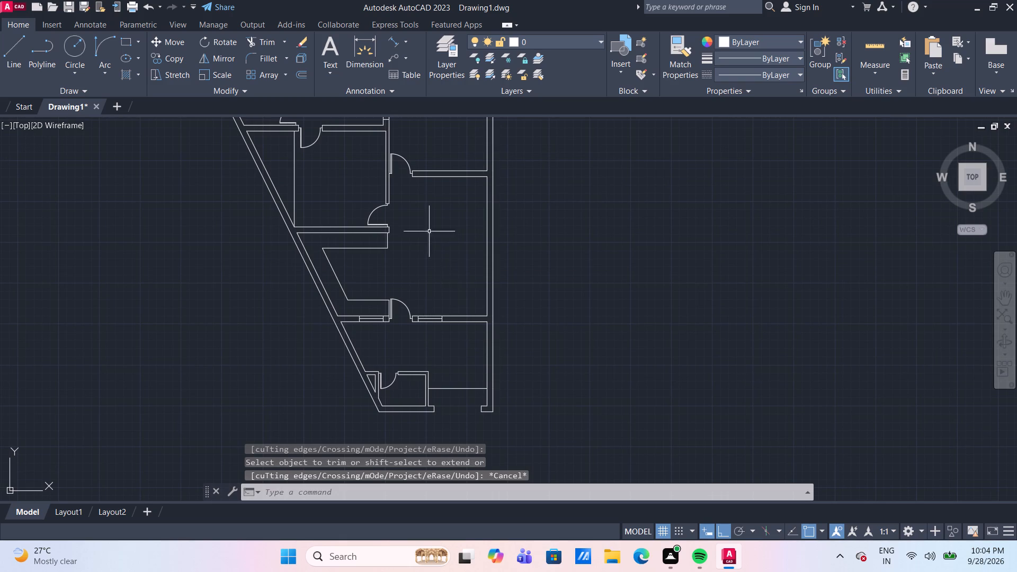
Examine the whole floor plan, from the upper rooms and middle rooms down to the small room and entrance at the bottom.
middle_click_drag(424, 216, 456, 305)
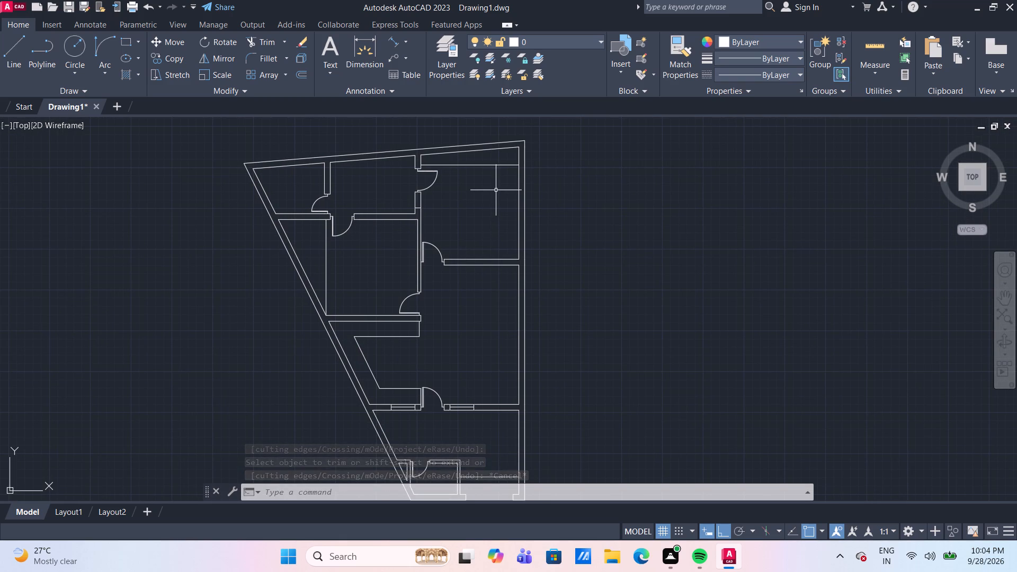
scroll(484, 191, "up", 1)
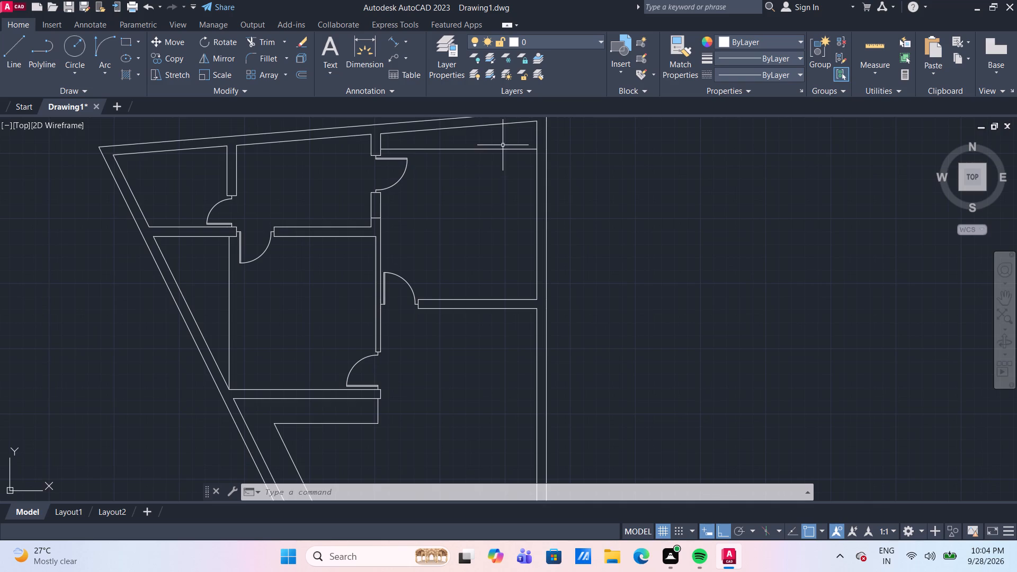
scroll(503, 145, "up", 1)
middle_click_drag(503, 145, 488, 216)
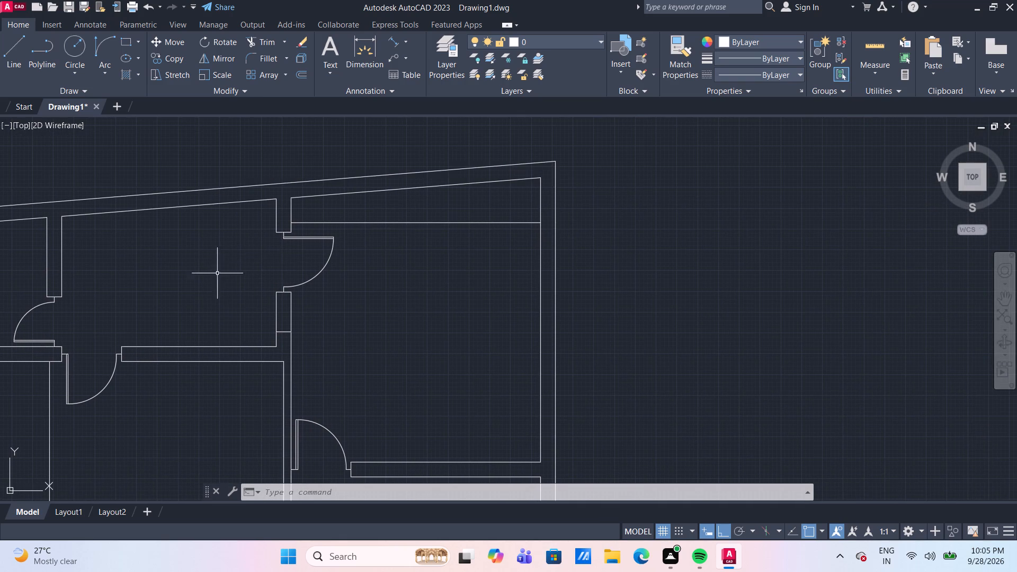
middle_click_drag(217, 274, 308, 229)
scroll(309, 228, "down", 2)
middle_click_drag(423, 287, 440, 213)
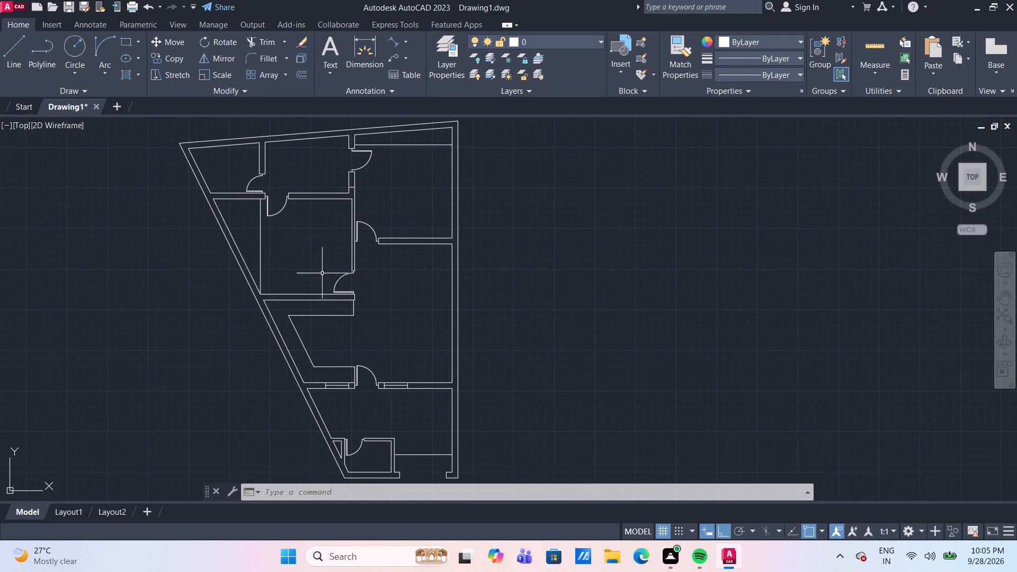
scroll(236, 267, "up", 2)
middle_click_drag(317, 216, 325, 263)
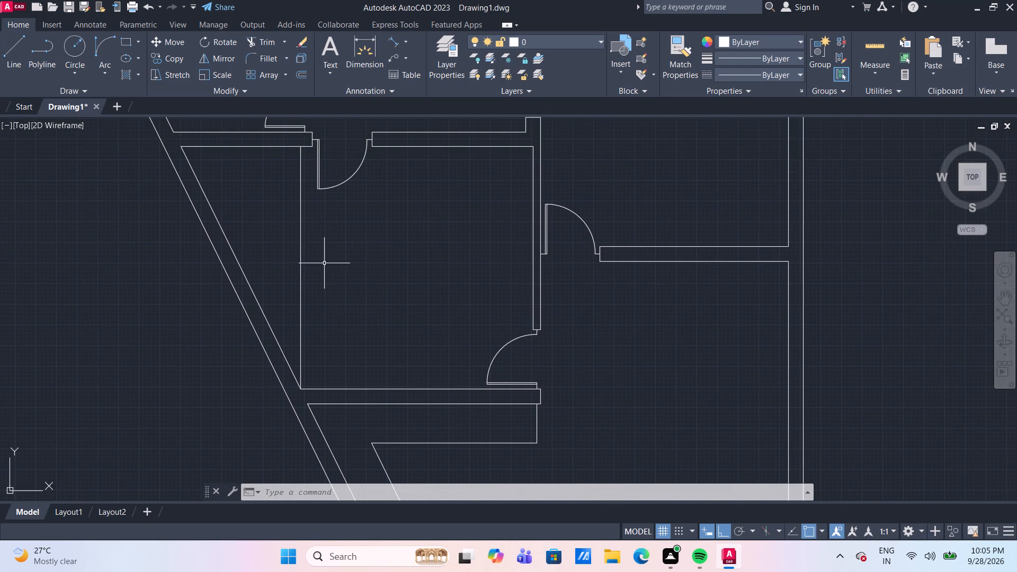
scroll(324, 263, "down", 2)
middle_click_drag(444, 320, 436, 301)
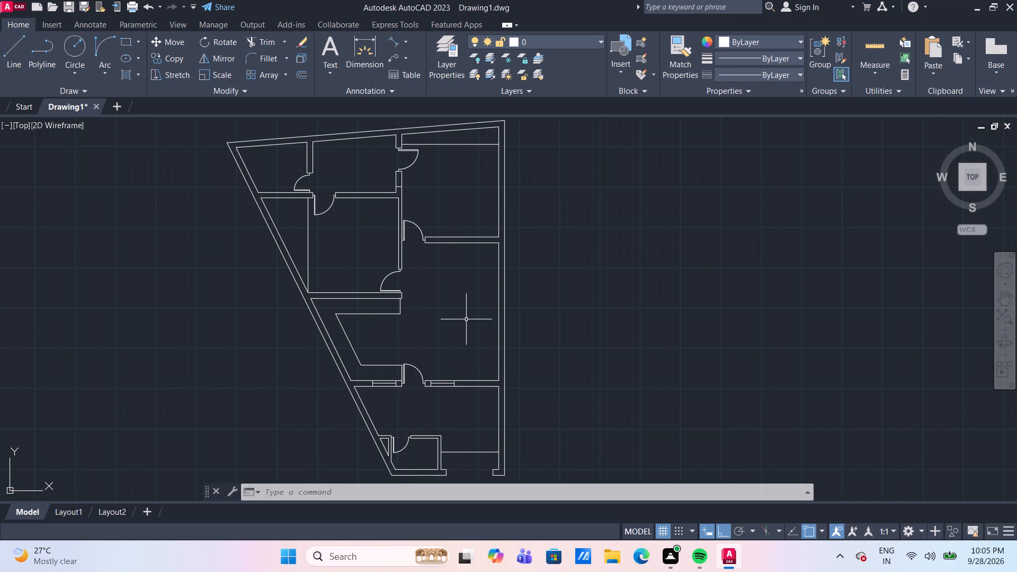
middle_click_drag(464, 335, 444, 277)
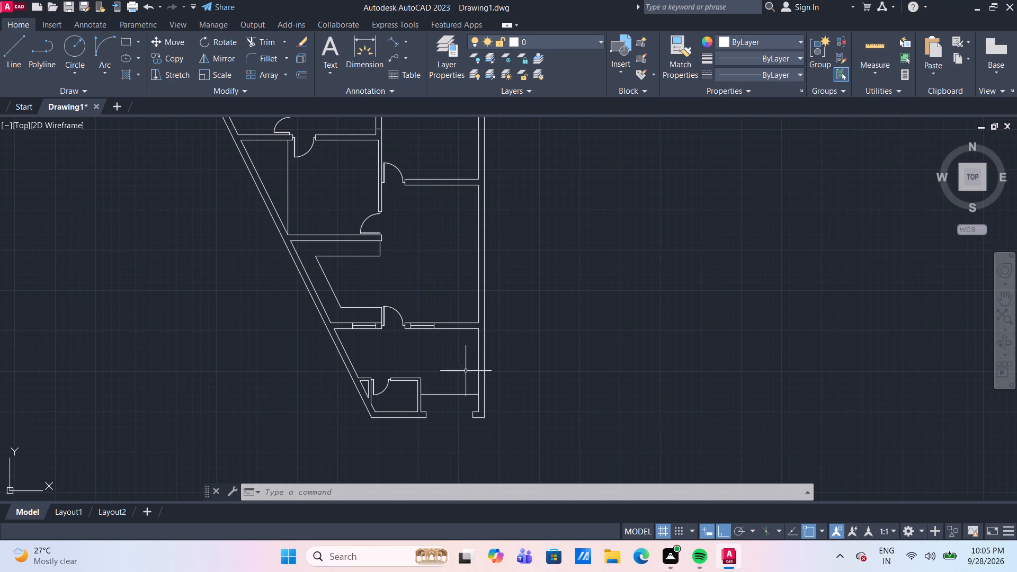
middle_click_drag(456, 393, 446, 329)
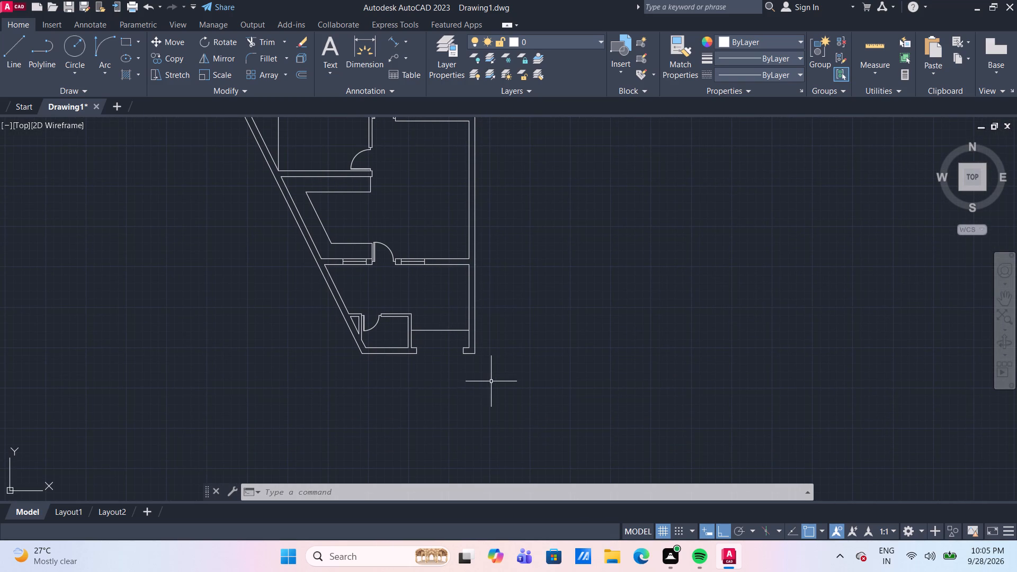
scroll(495, 377, "up", 1)
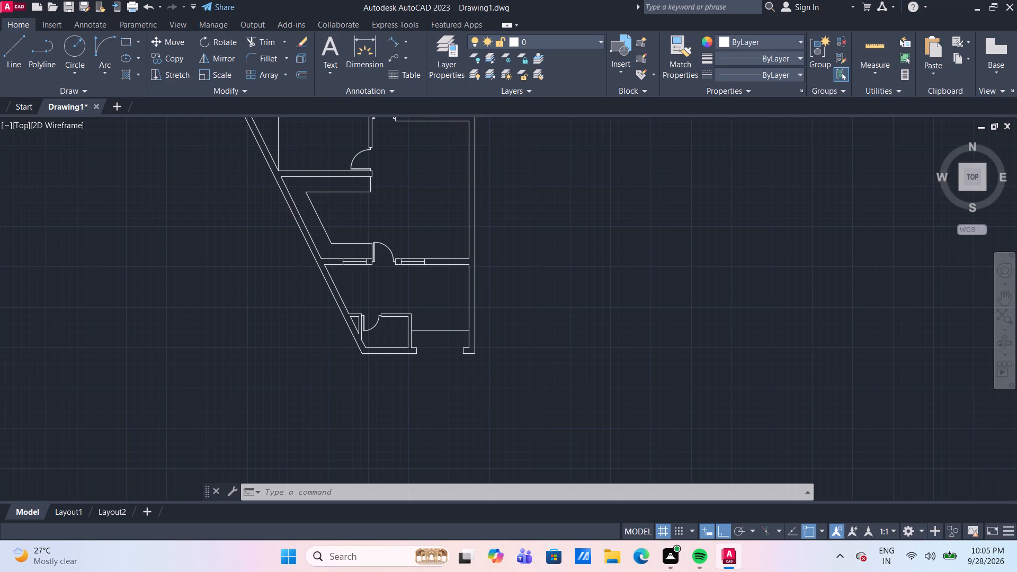
left_click(495, 377)
left_click(420, 170)
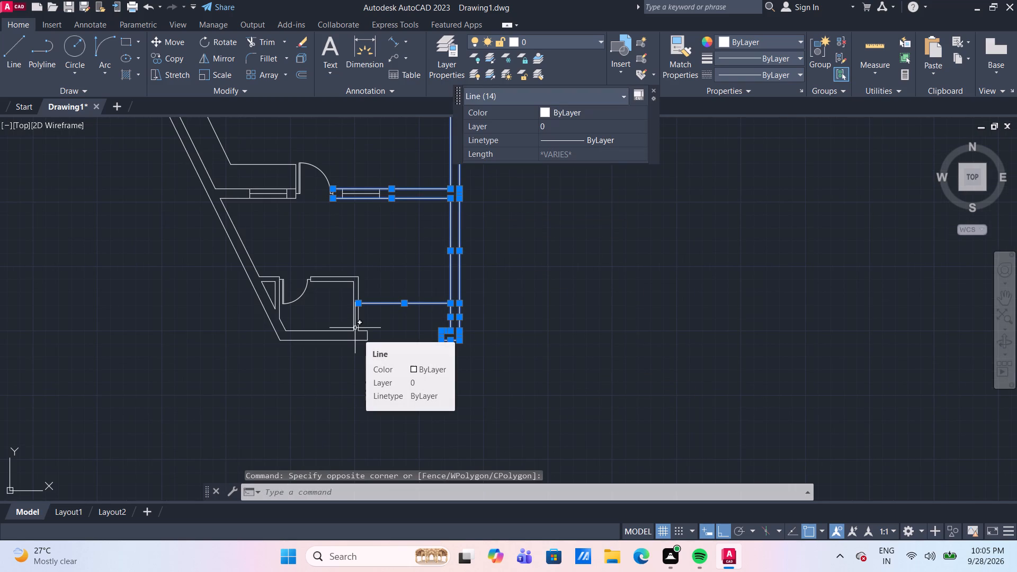
key("Escape")
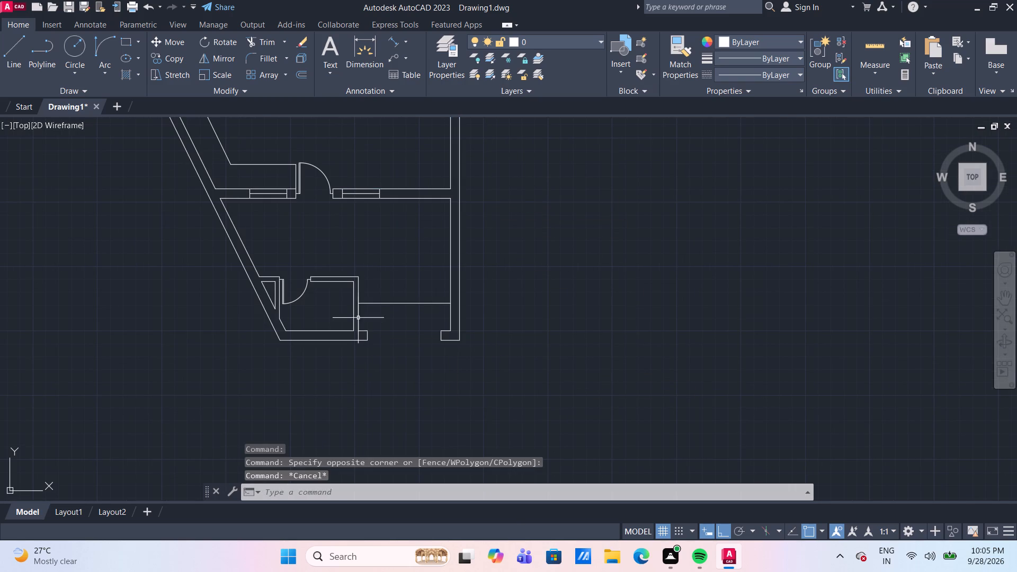
scroll(360, 258, "up", 1)
middle_click_drag(354, 252, 414, 224)
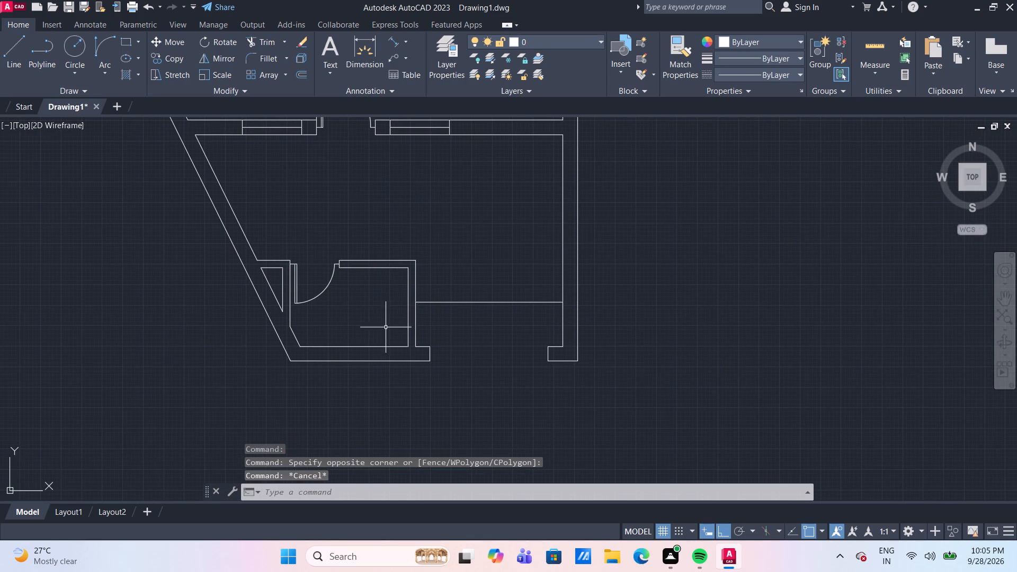
middle_click_drag(388, 319, 415, 258)
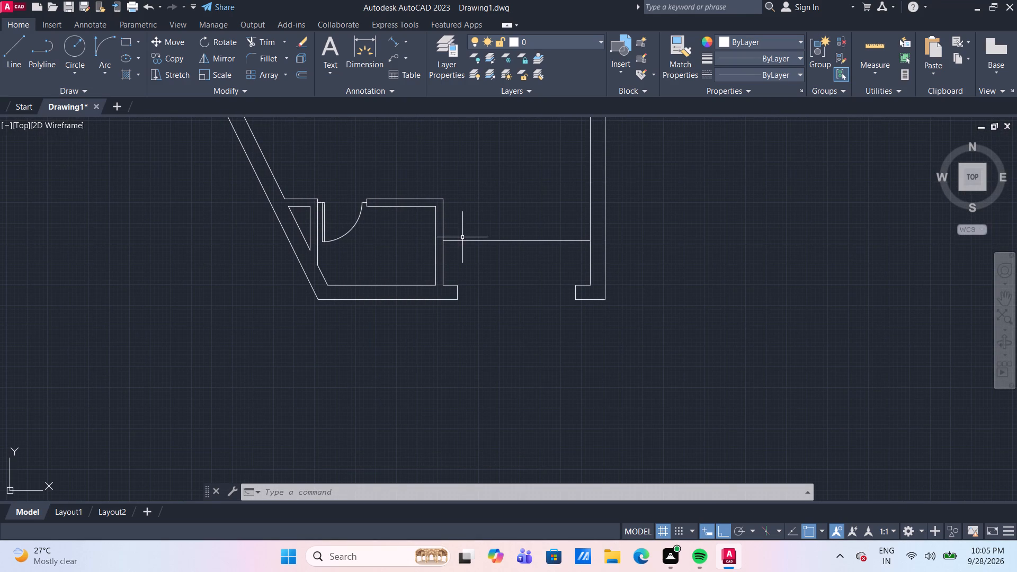
scroll(492, 237, "down", 2)
middle_click_drag(510, 207, 524, 234)
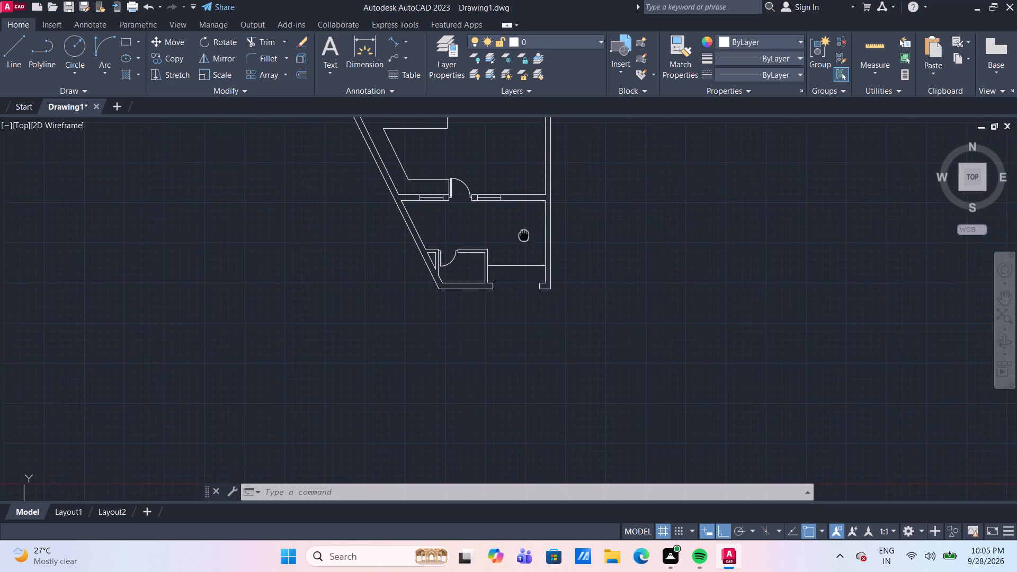
middle_click_drag(524, 234, 517, 285)
middle_click_drag(509, 182, 516, 263)
scroll(517, 263, "down", 2)
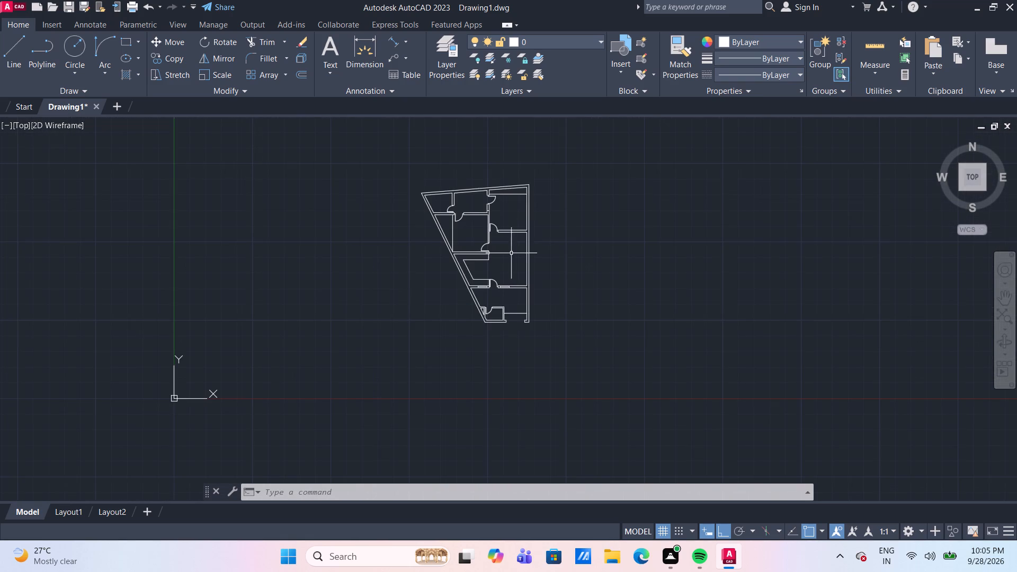
Draw a 6' by 4' rectangle in the empty space outside the plan, beyond its straight vertical outer wall.
scroll(514, 204, "up", 3)
middle_click_drag(520, 201, 419, 186)
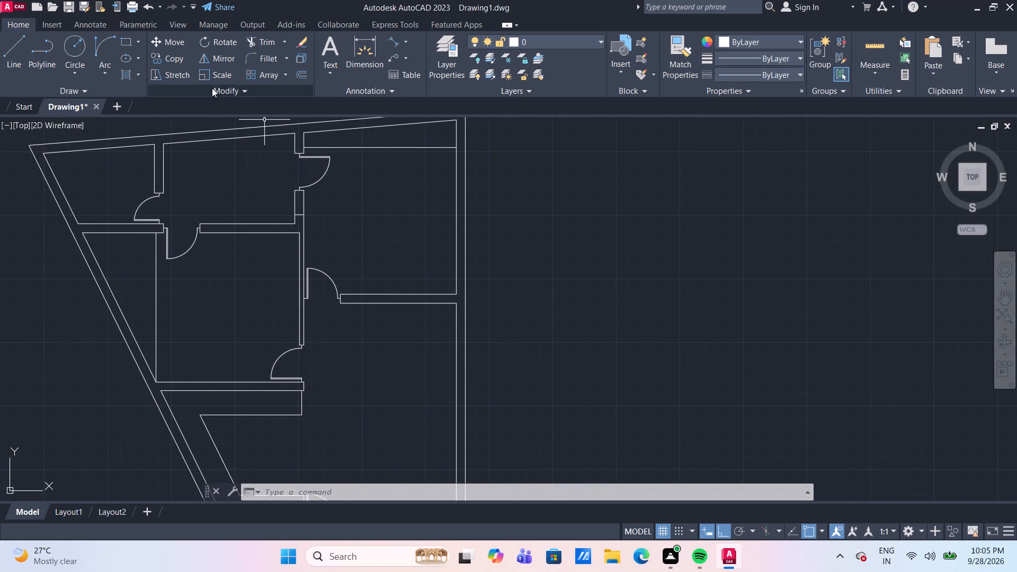
left_click_drag(127, 42, 129, 49)
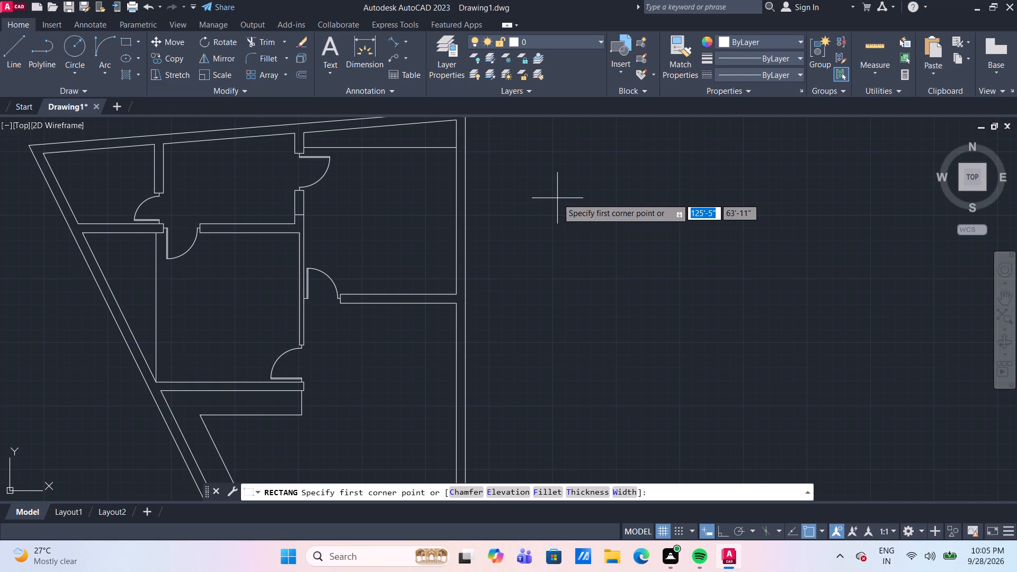
left_click(557, 198)
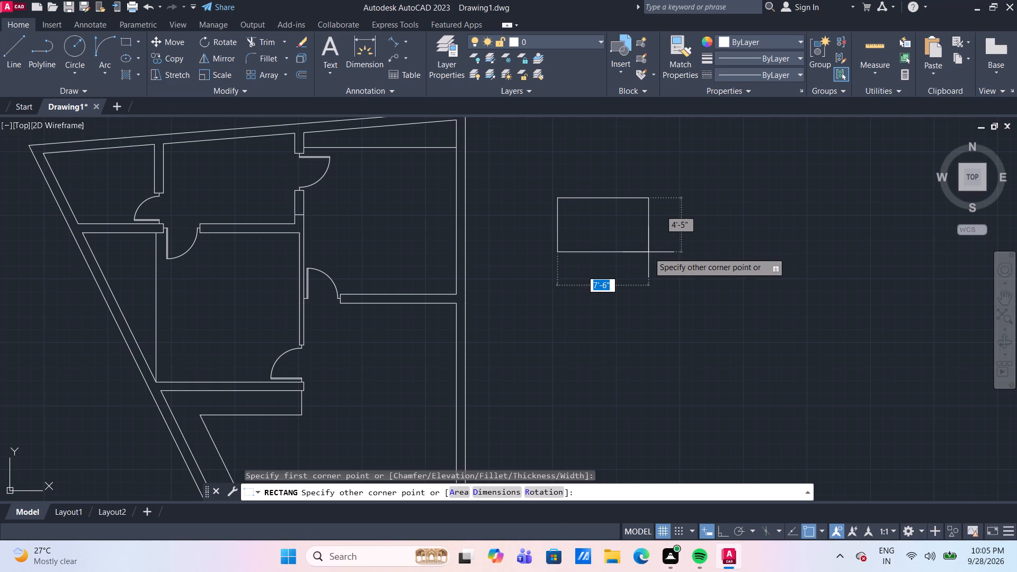
key("6")
key("apostrophe")
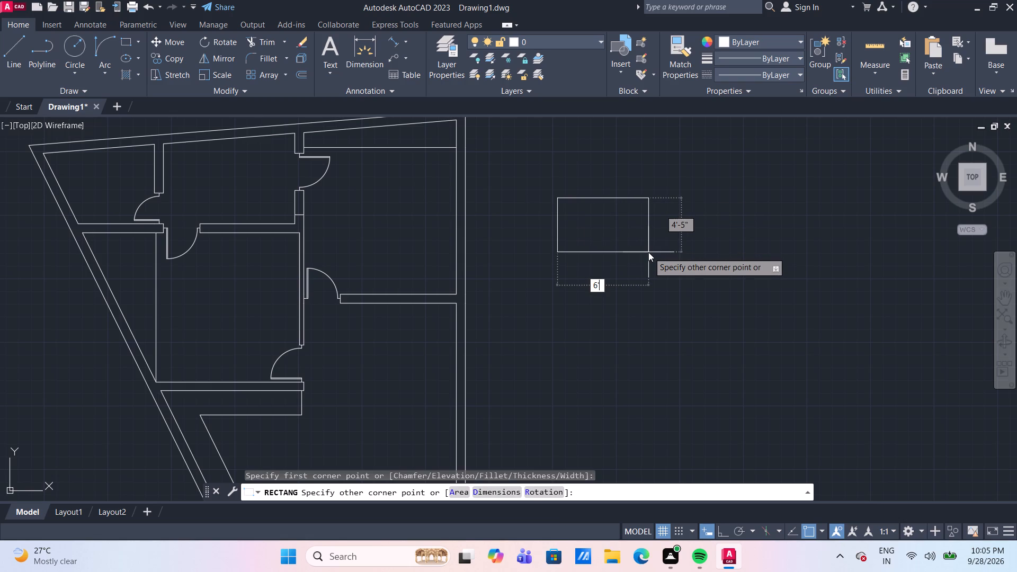
key("Tab")
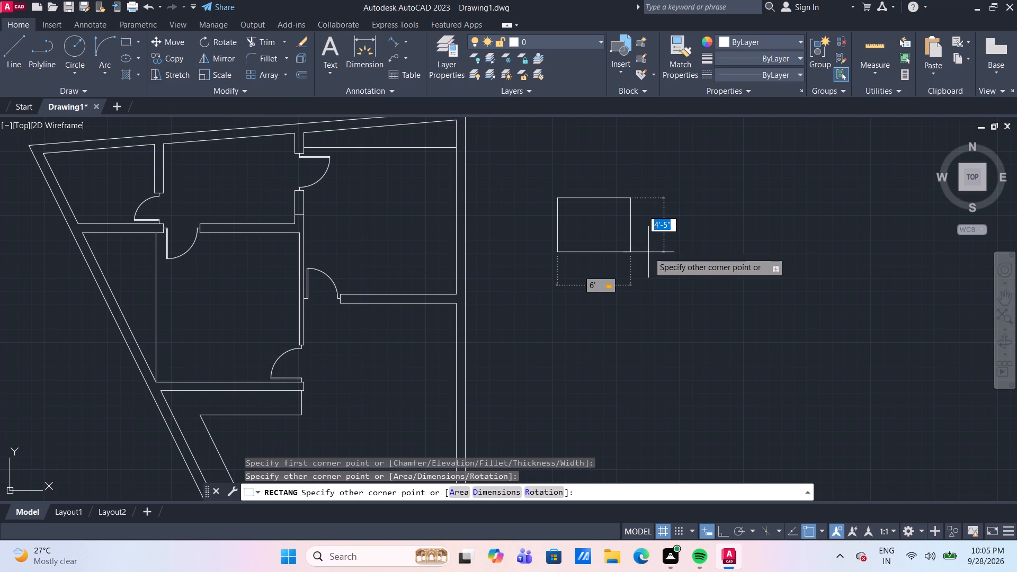
type("4'")
key("Return")
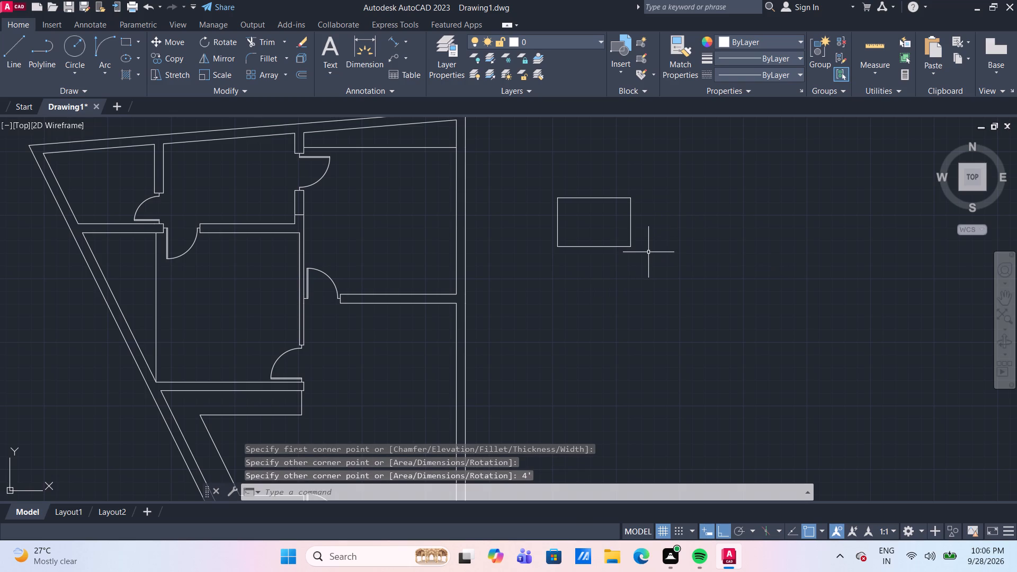
Draw a 1'6" by 1'6" square below the 6' by 4' rectangle, starting at its lower-right corner and flush with its right edge.
left_click_drag(127, 39, 129, 43)
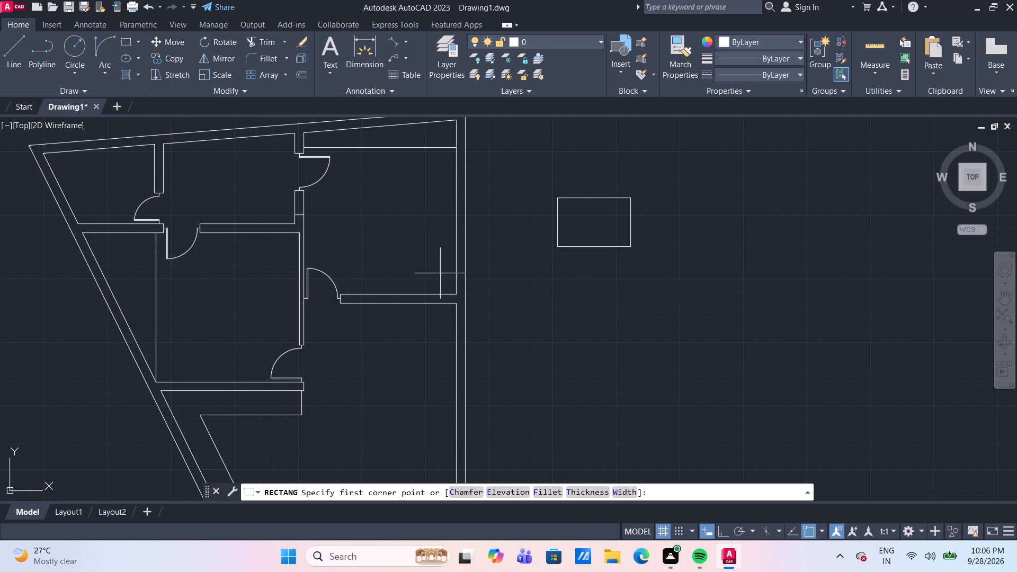
scroll(684, 299, "up", 2)
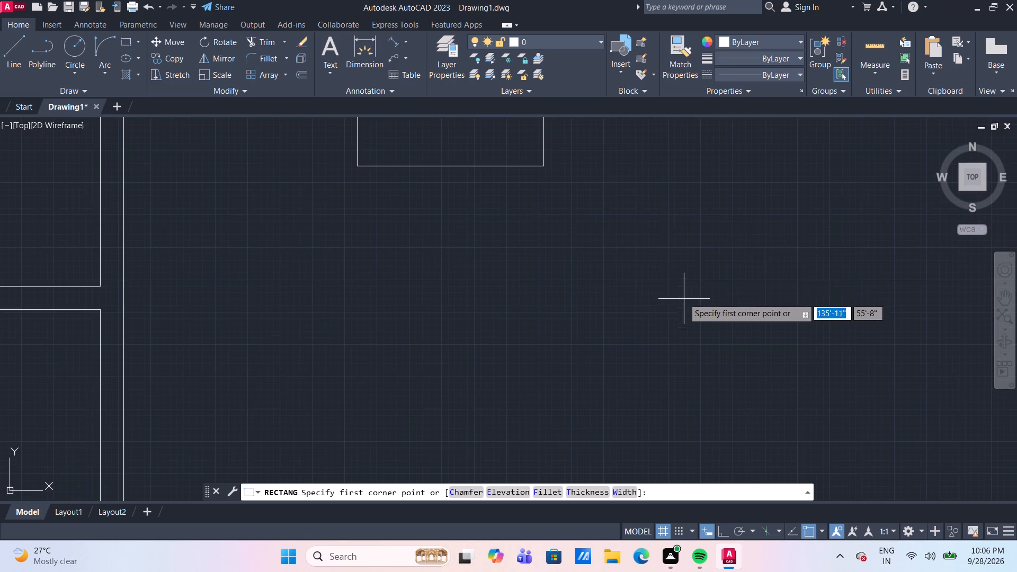
left_click_drag(543, 166, 537, 173)
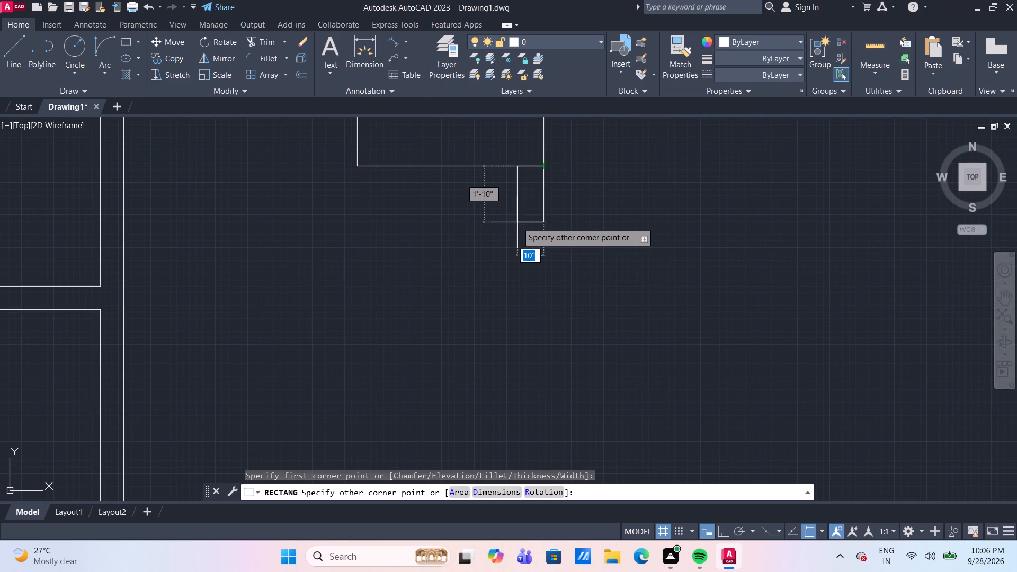
scroll(517, 222, "down", 2)
middle_click_drag(513, 228, 504, 298)
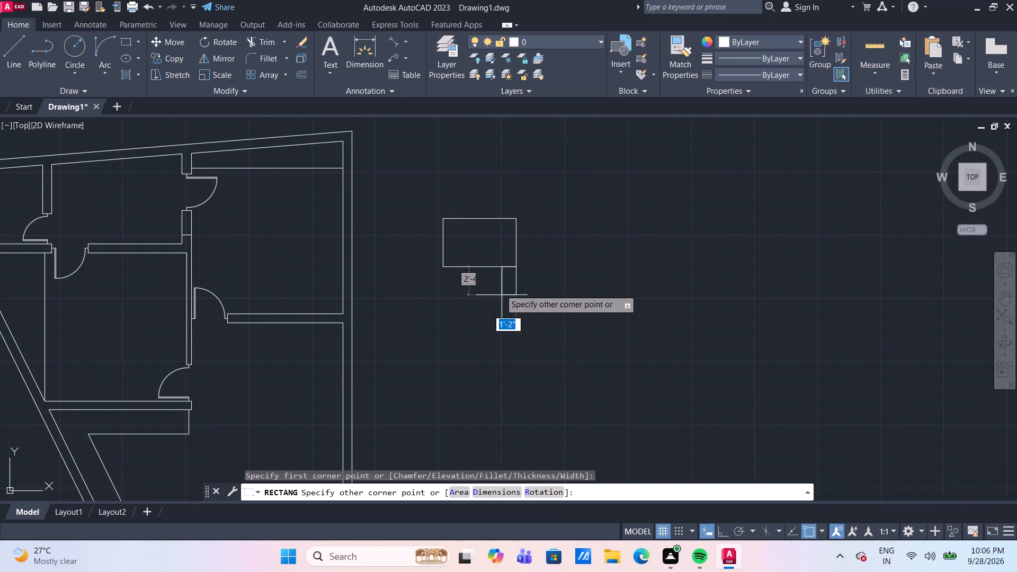
scroll(498, 283, "up", 2)
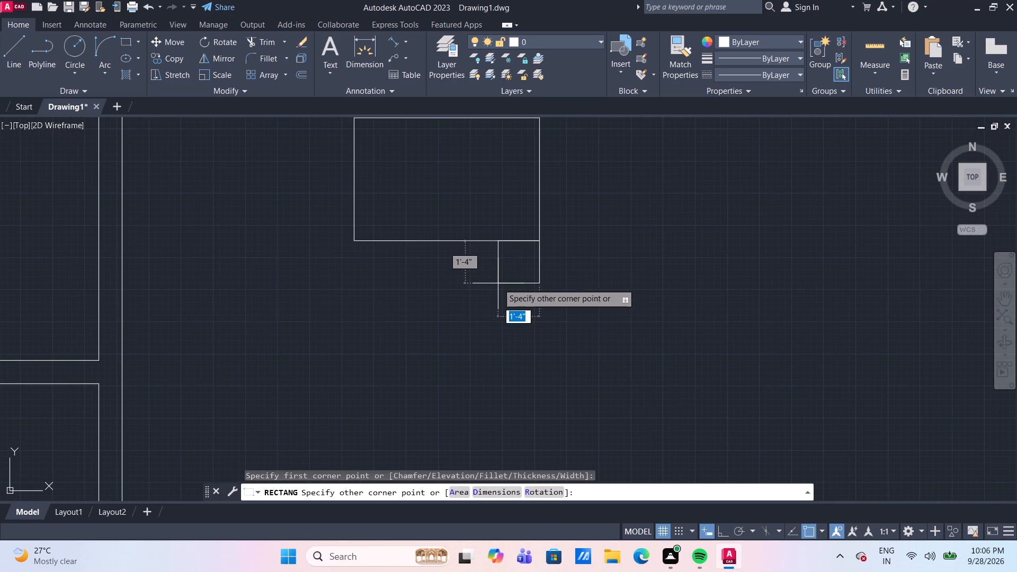
type("1'6")
key("shift+quotedbl")
key("Tab")
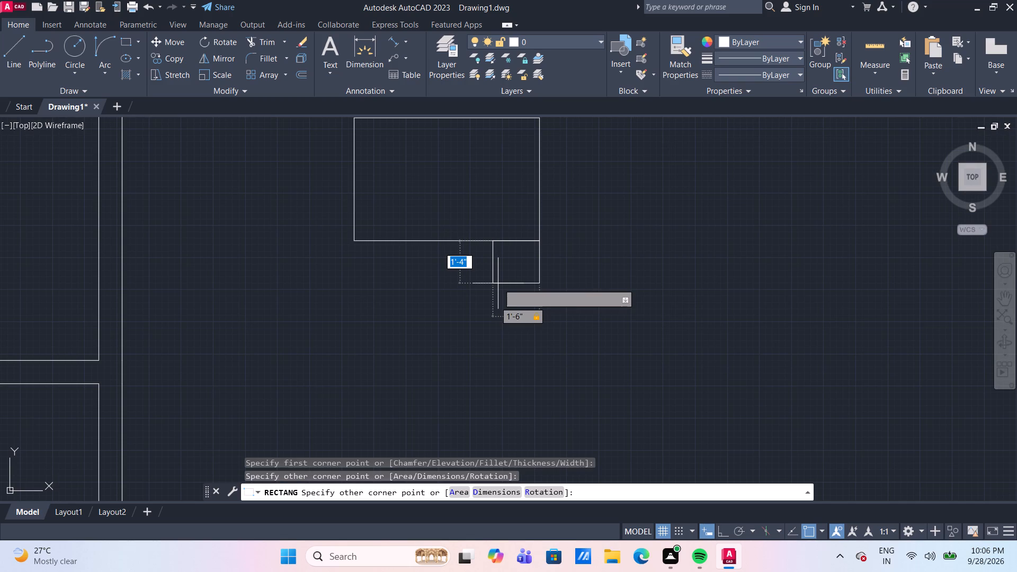
type("1'6")
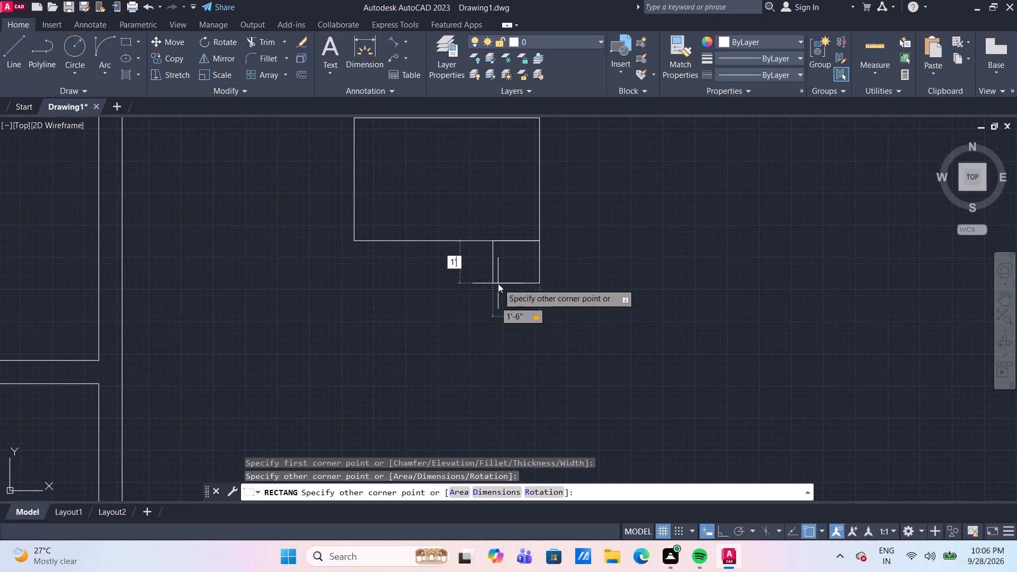
key("shift+quotedbl")
key("Return")
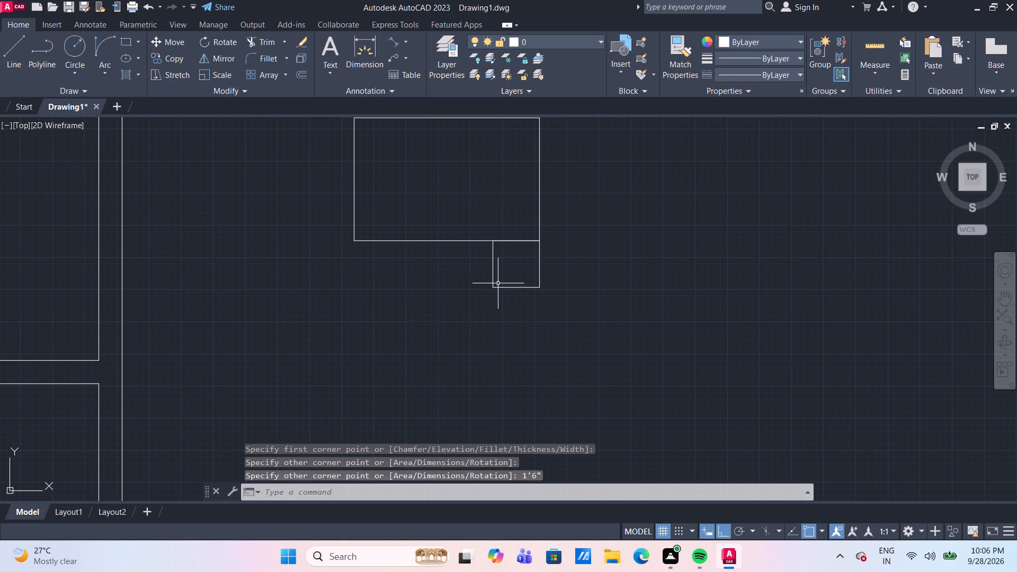
Copy the 1'6" square from its lower-right corner to the upper-right corner of the 6' by 4' rectangle.
left_click(546, 296)
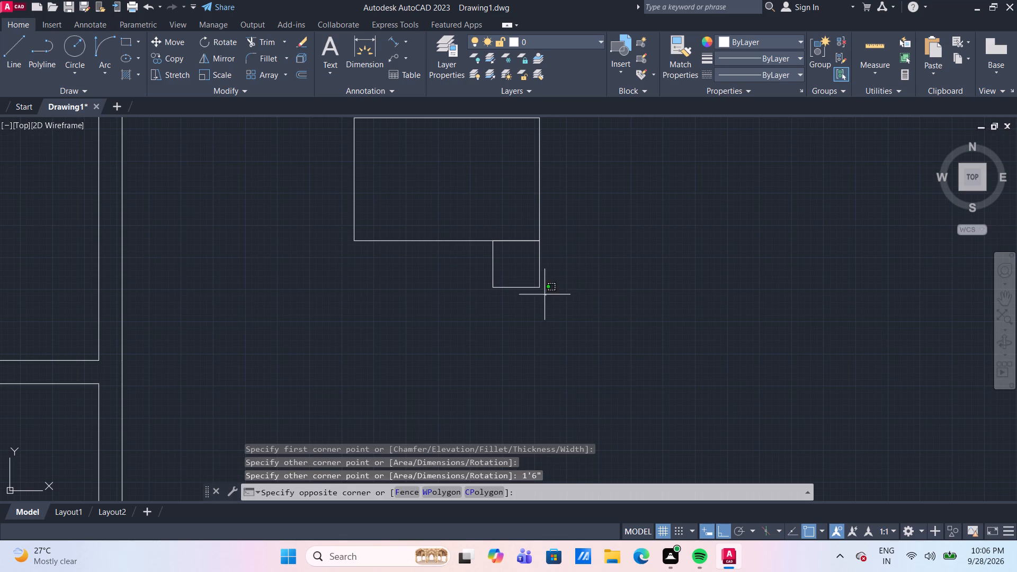
left_click(525, 272)
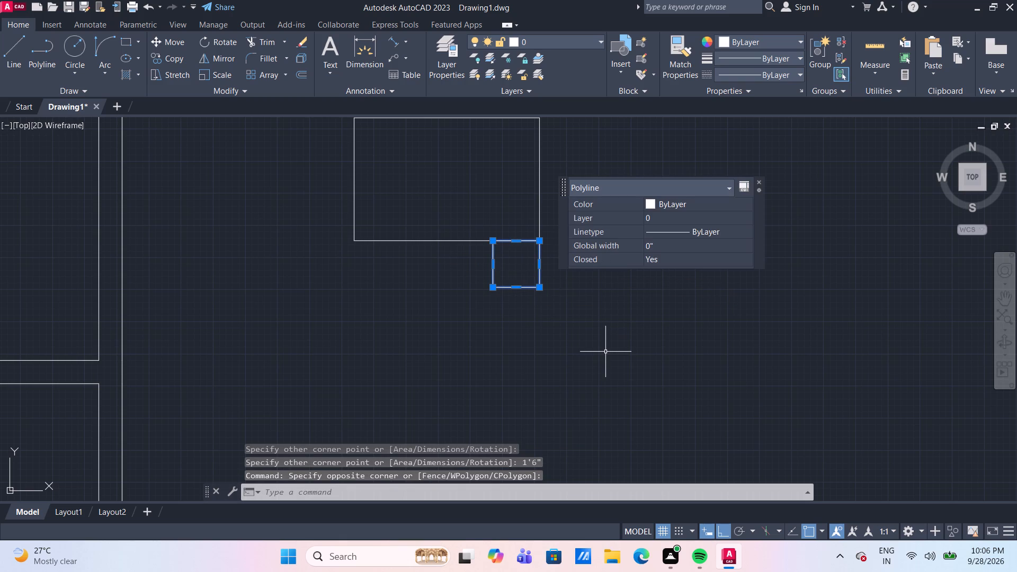
type("CO")
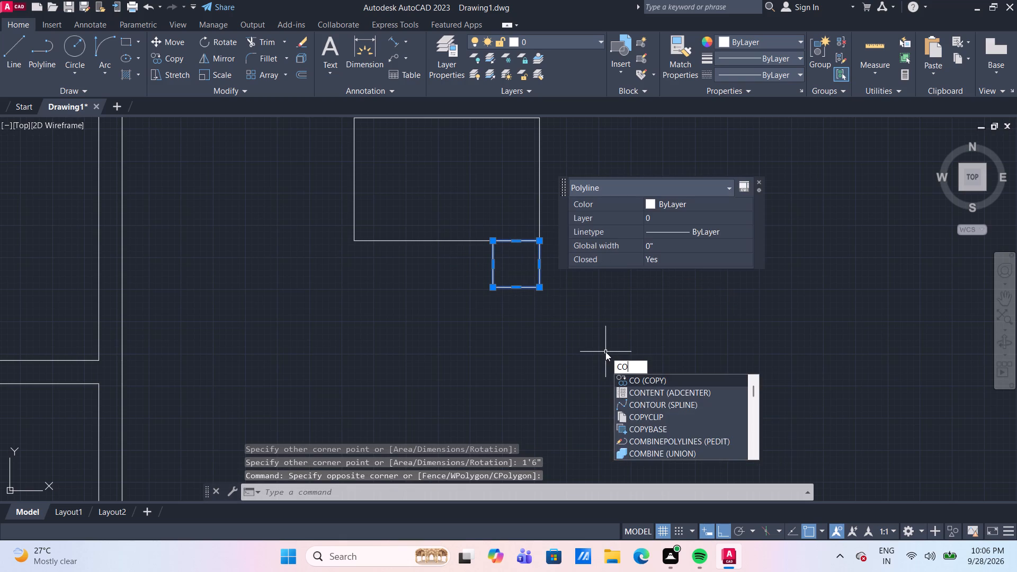
key("Return")
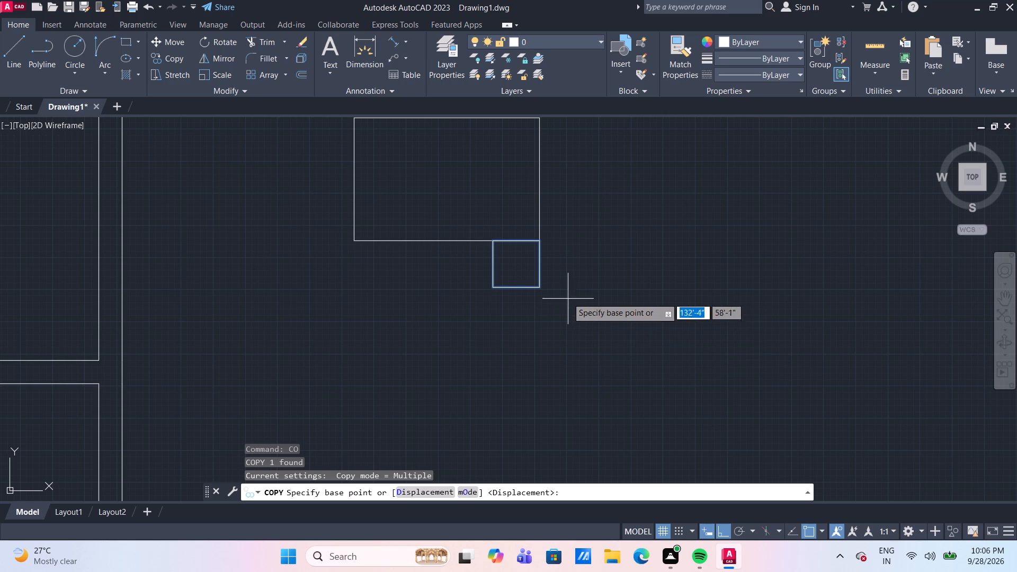
left_click(537, 287)
middle_click_drag(530, 176, 541, 248)
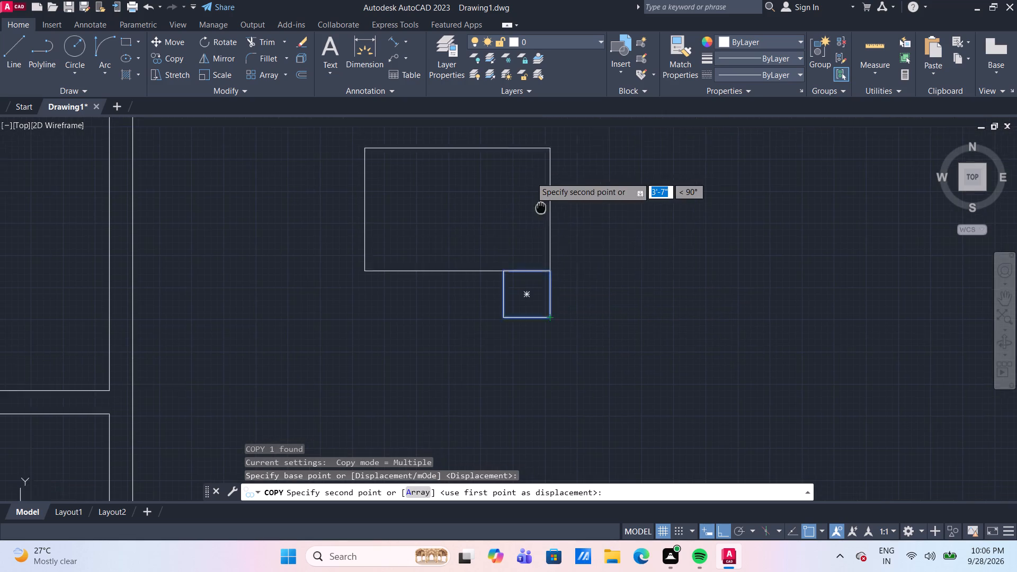
middle_click_drag(541, 248, 541, 267)
left_click(547, 212)
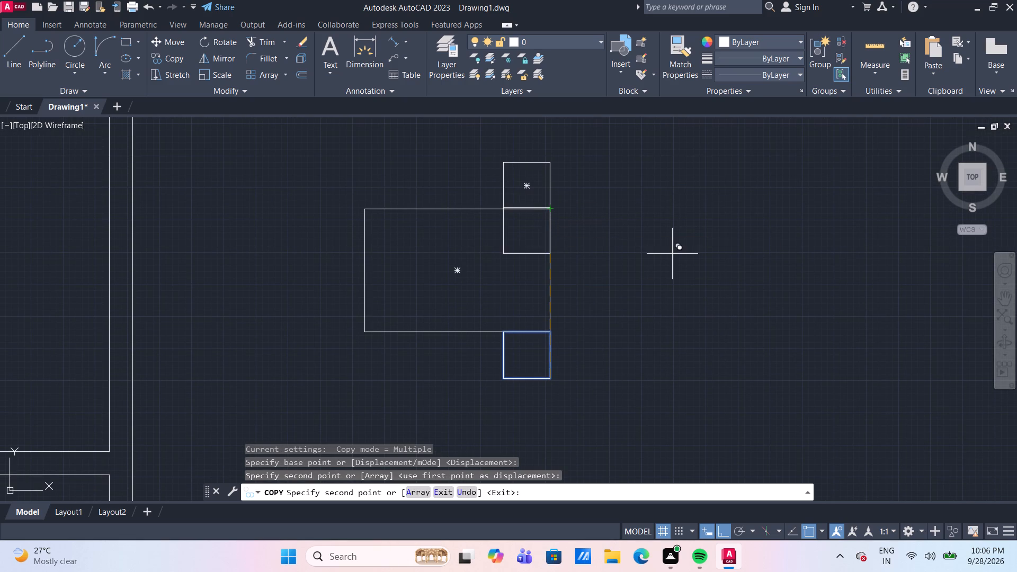
key("Escape")
Offset the 6' by 4' rectangle 3" inward.
scroll(672, 255, "down", 1)
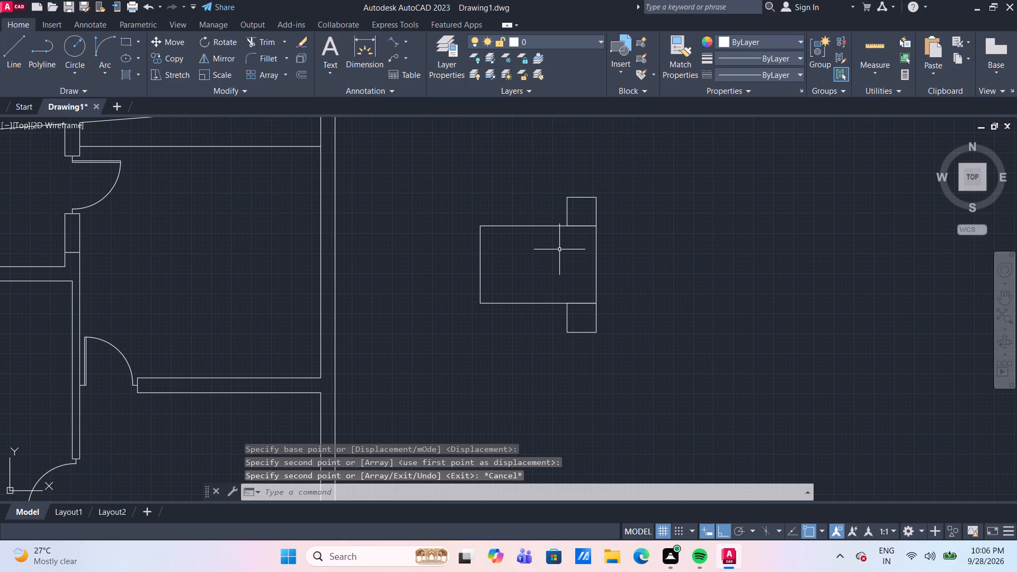
key("o")
key("Return")
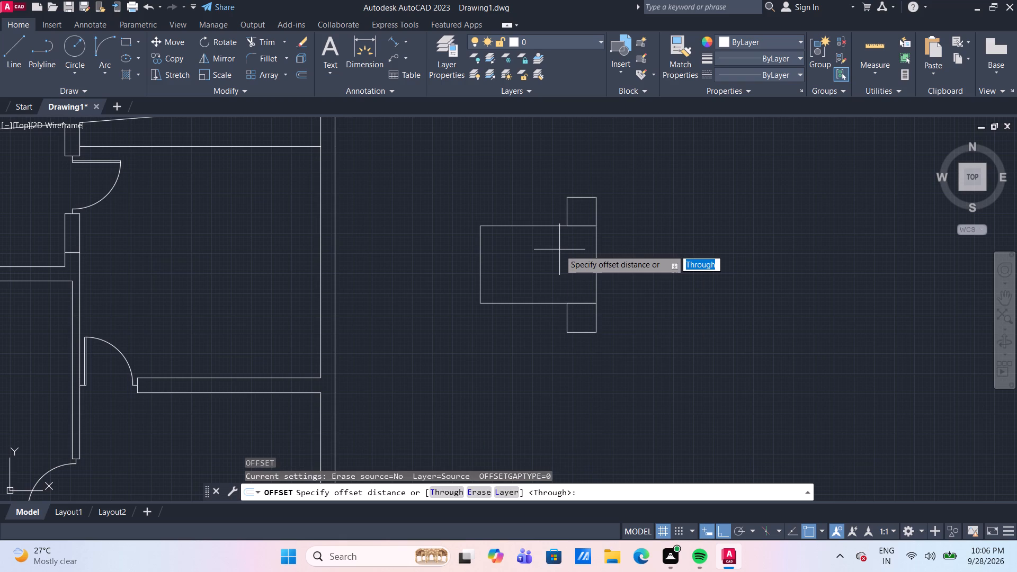
key("Return")
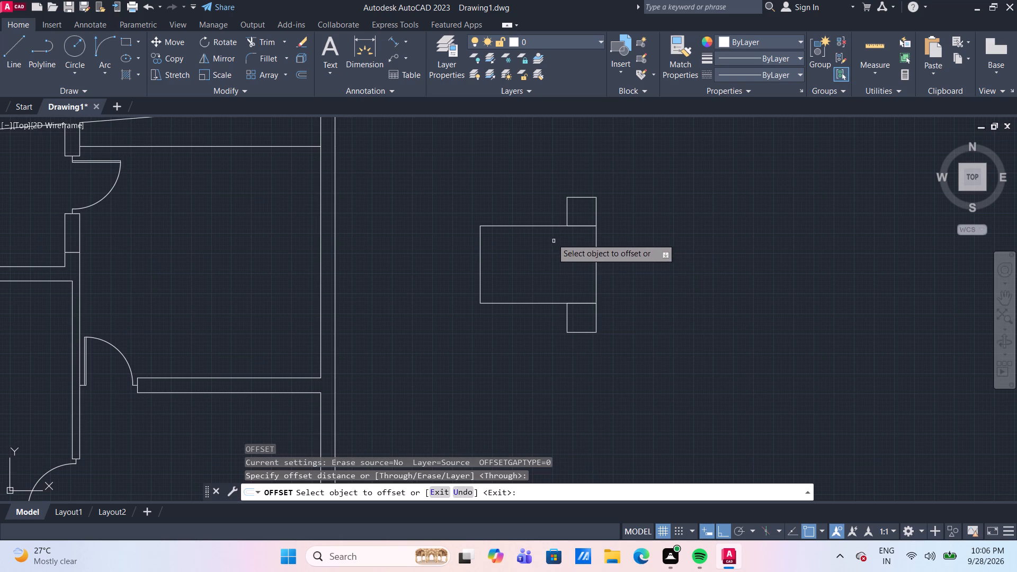
left_click(543, 225)
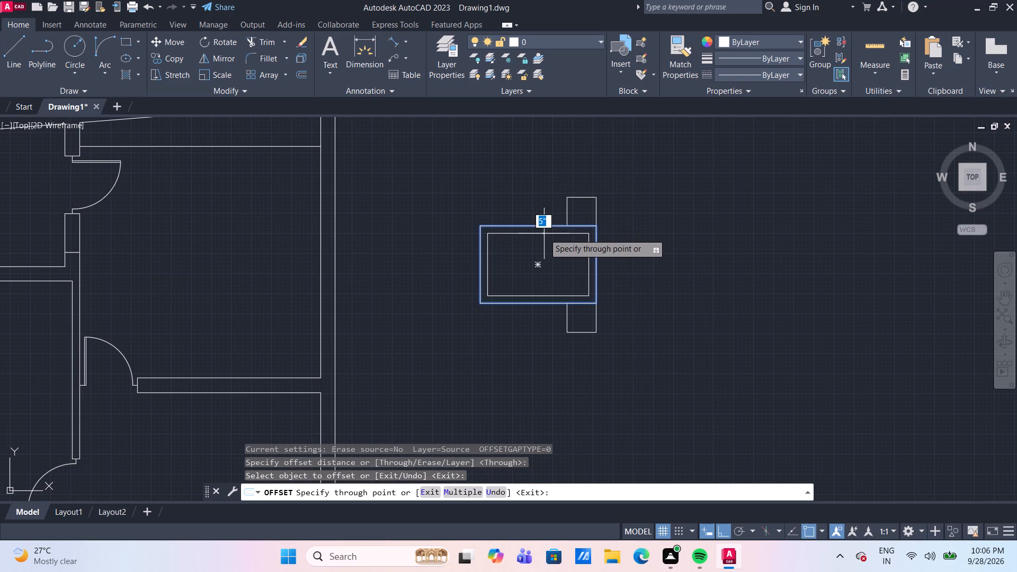
scroll(544, 234, "up", 2)
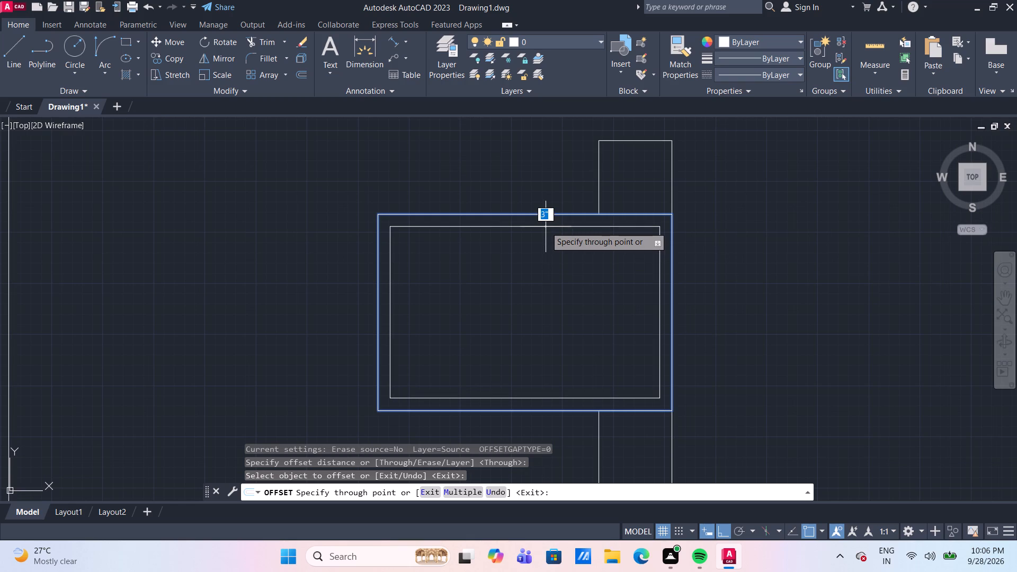
type("3\"")
key("Return")
scroll(546, 227, "down", 1)
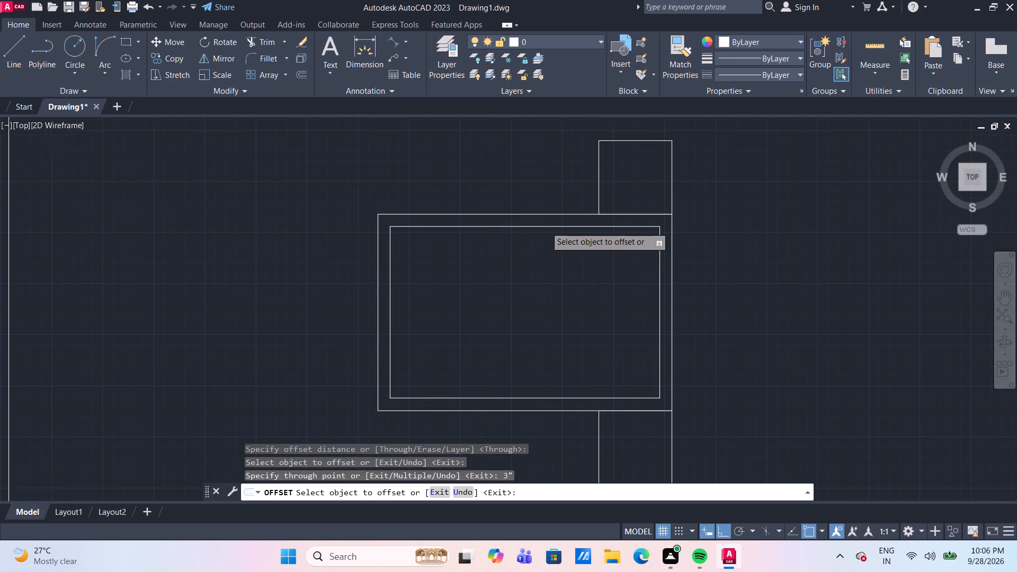
scroll(546, 227, "down", 1)
middle_click_drag(636, 295, 631, 256)
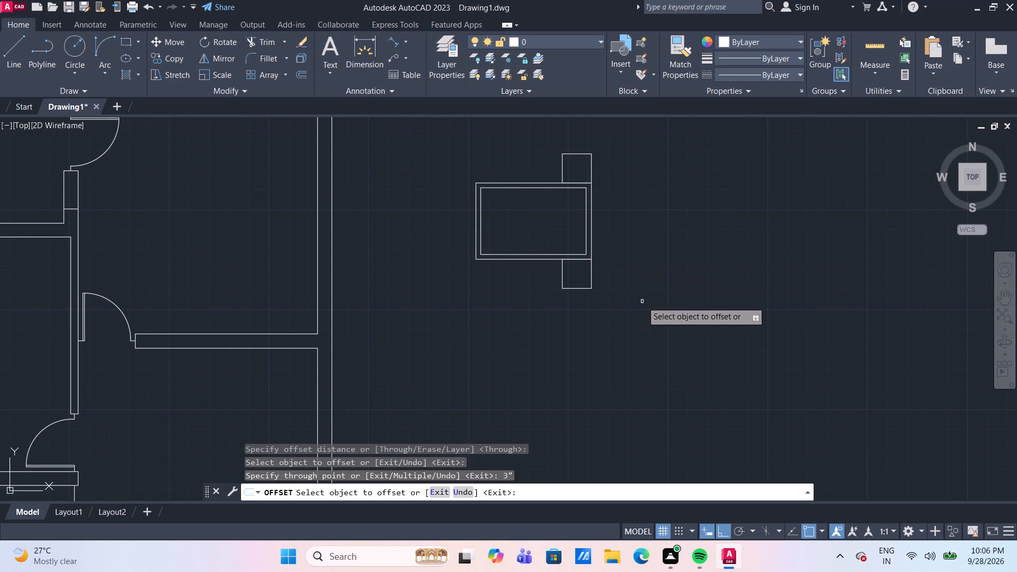
key("Escape")
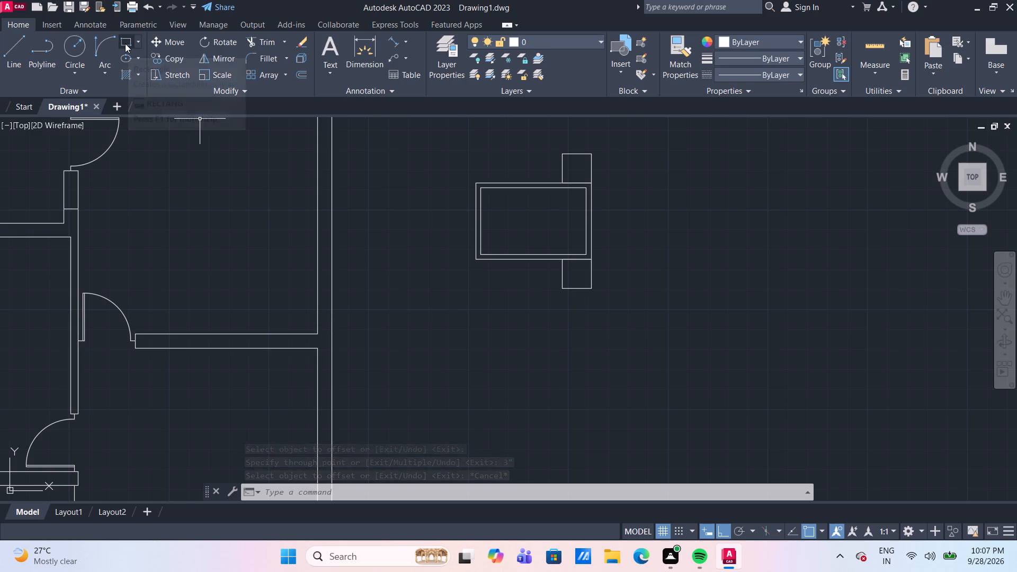
Draw a separate 2' by 2' square in the empty space to the right of the rectangle with its two side squares.
left_click_drag(125, 43, 131, 52)
middle_click_drag(695, 249, 601, 233)
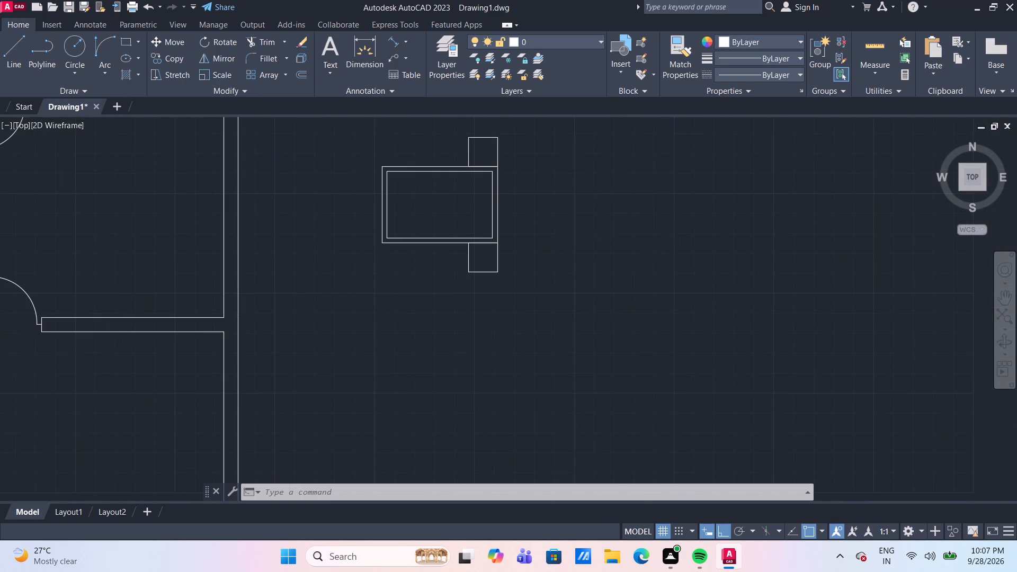
left_click(130, 42)
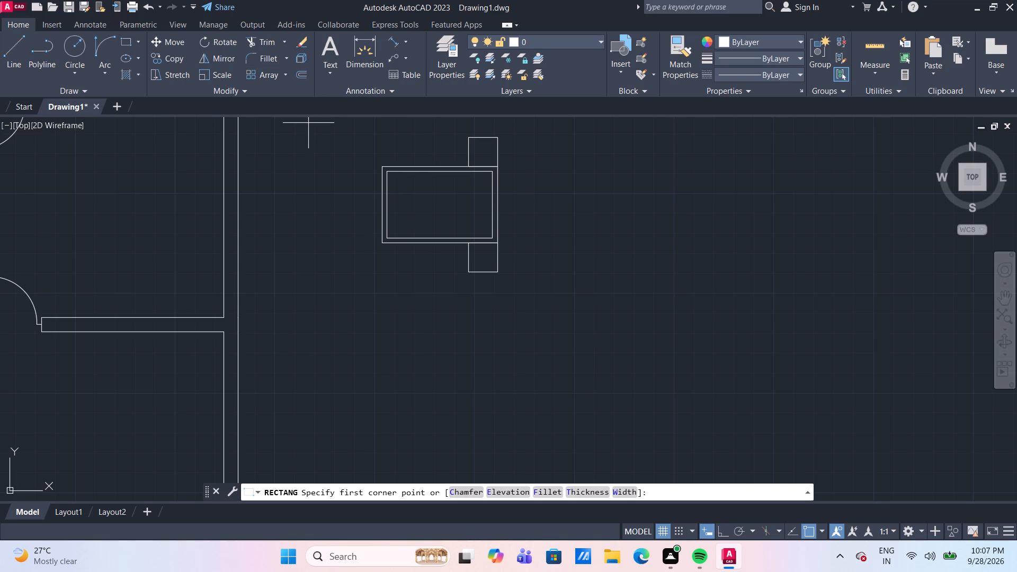
left_click(573, 181)
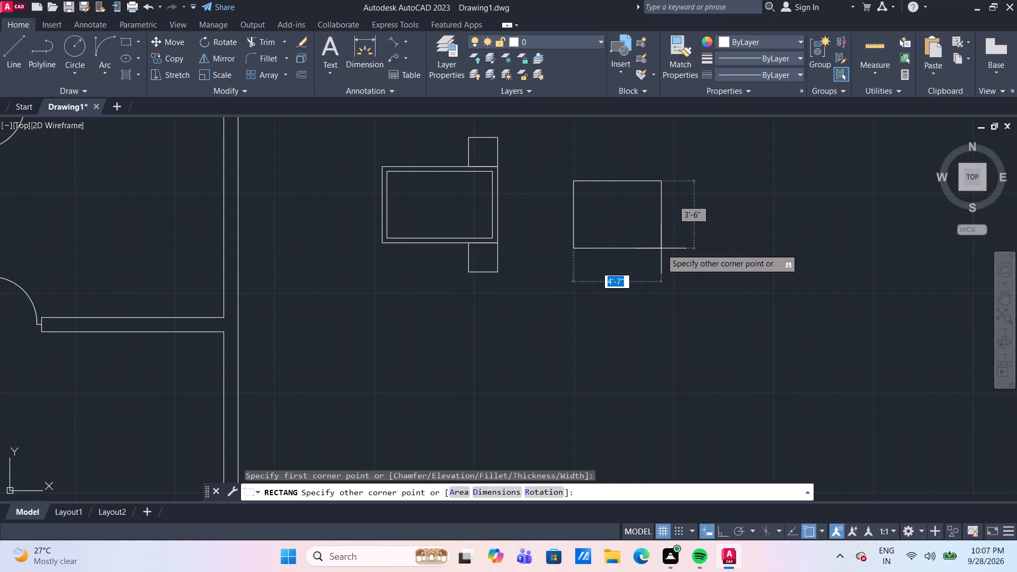
key("2")
key("apostrophe")
key("Tab")
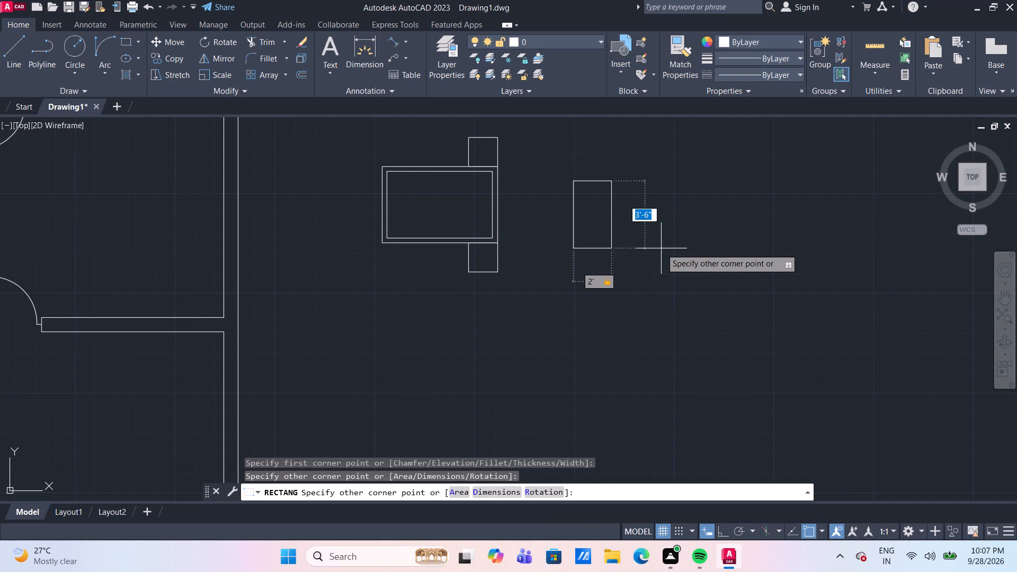
type("2'")
key("Return")
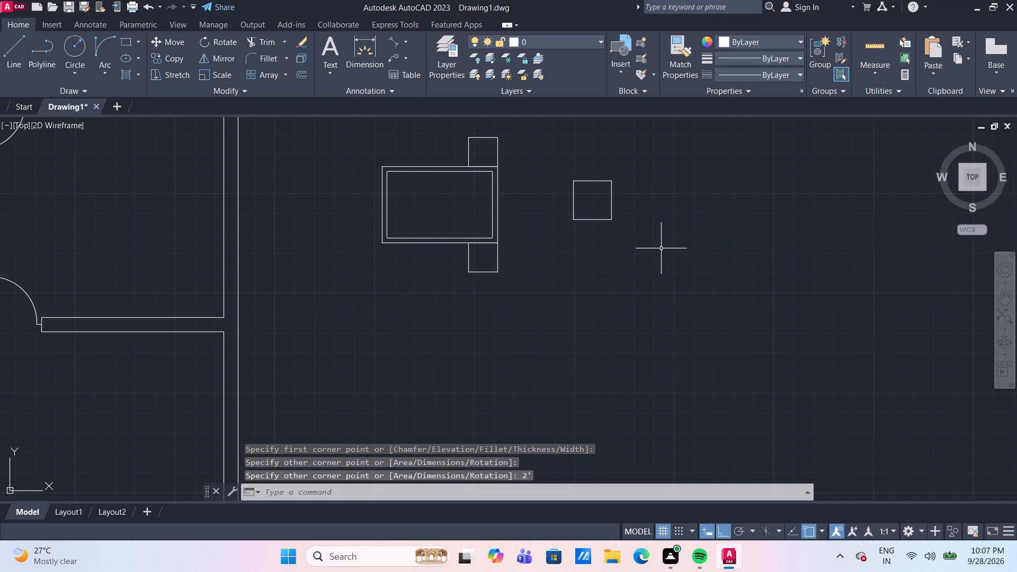
Start offsetting the new 2' by 2' square.
key("o")
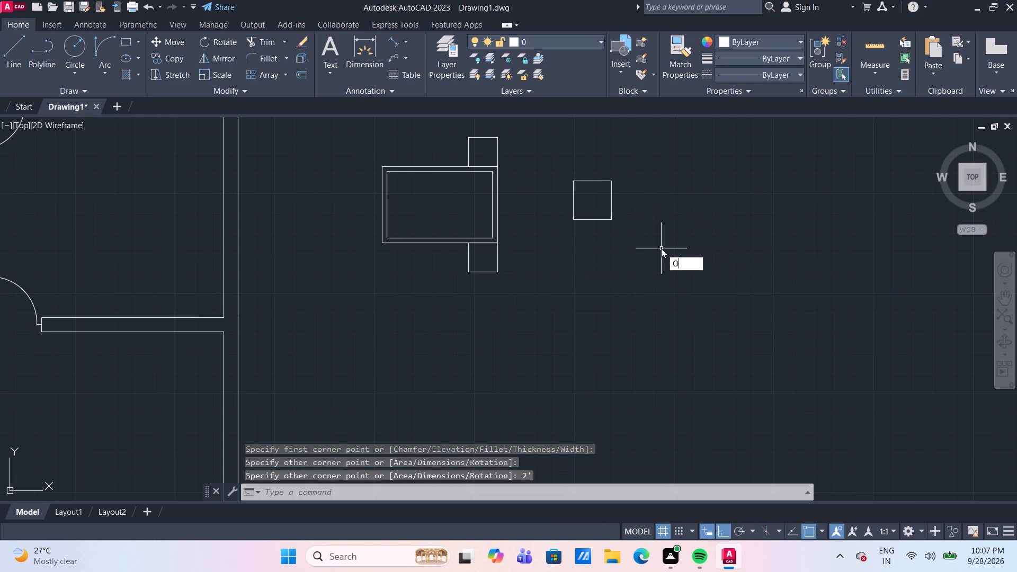
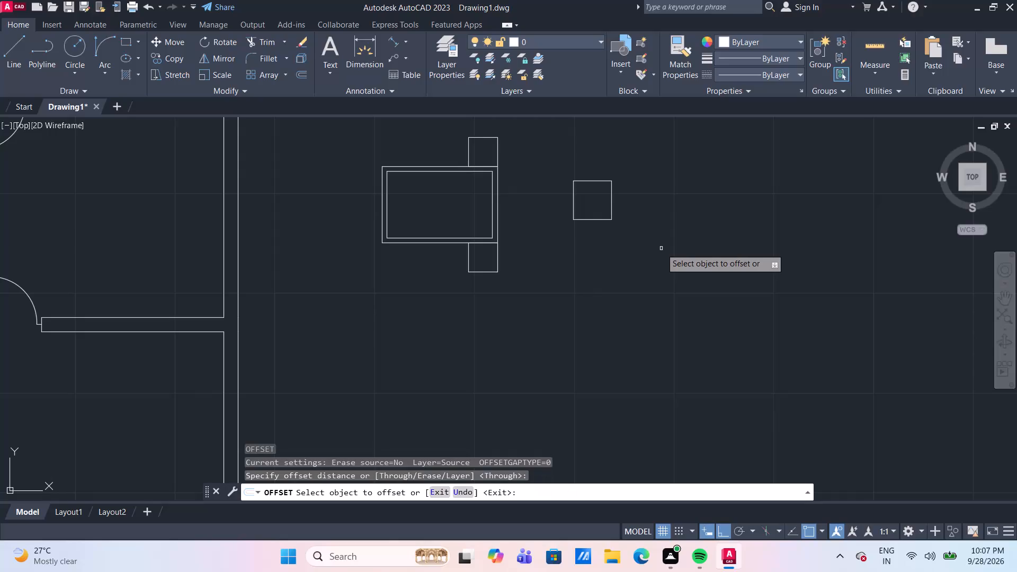
Offset the small standalone square east of the bed inward by 2".
scroll(596, 180, "up", 1)
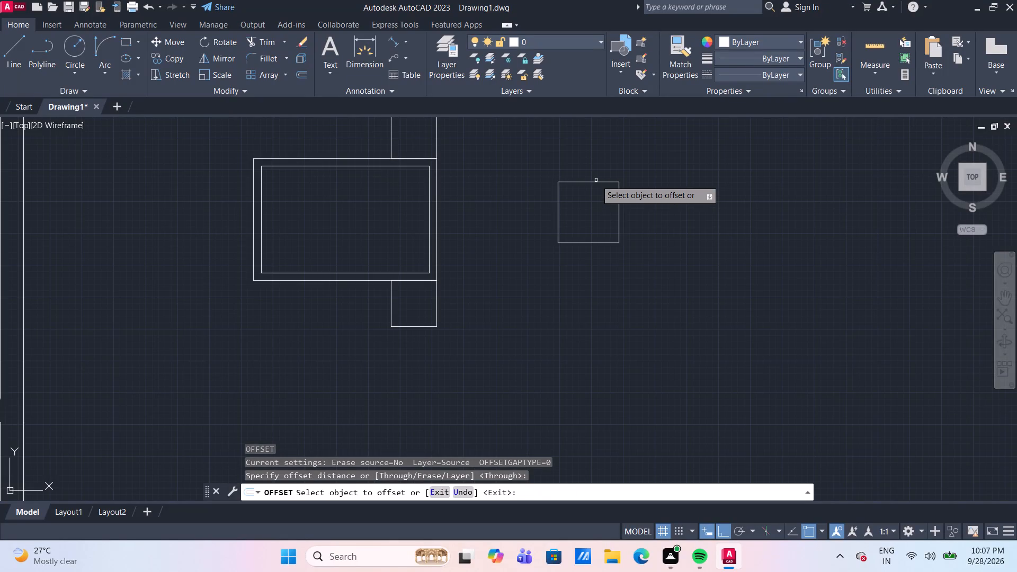
left_click(598, 182)
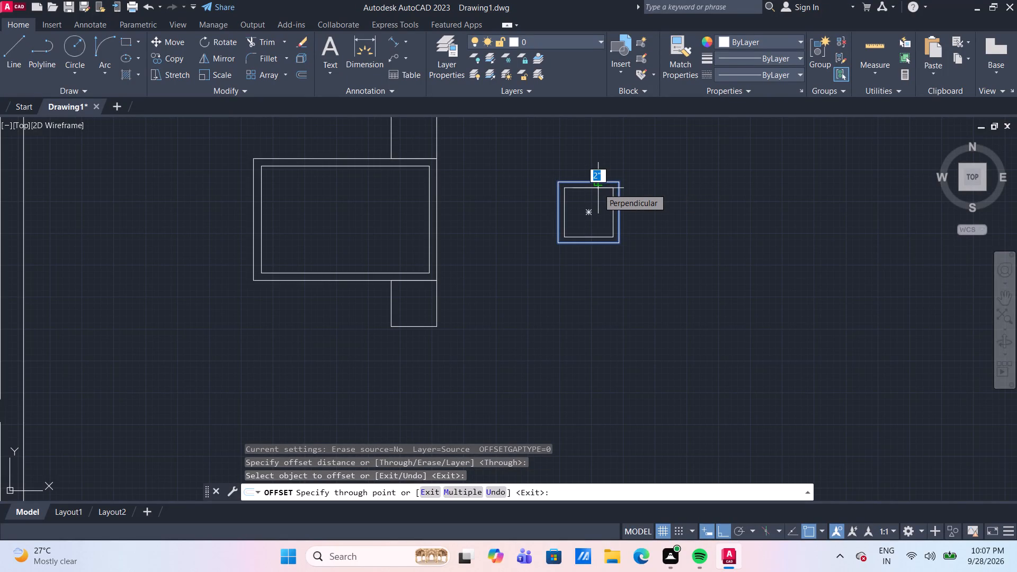
type("2\"")
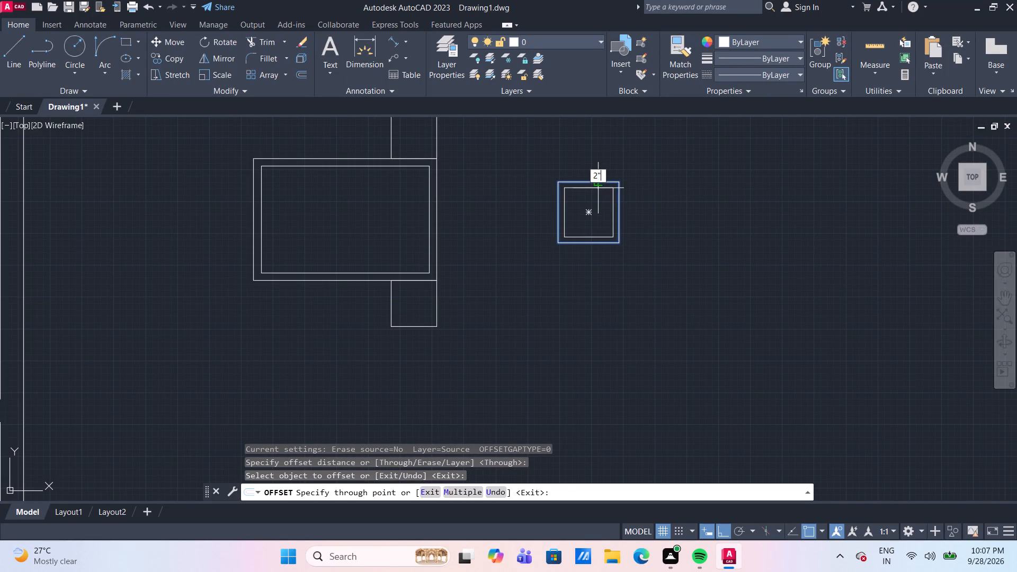
key("Return")
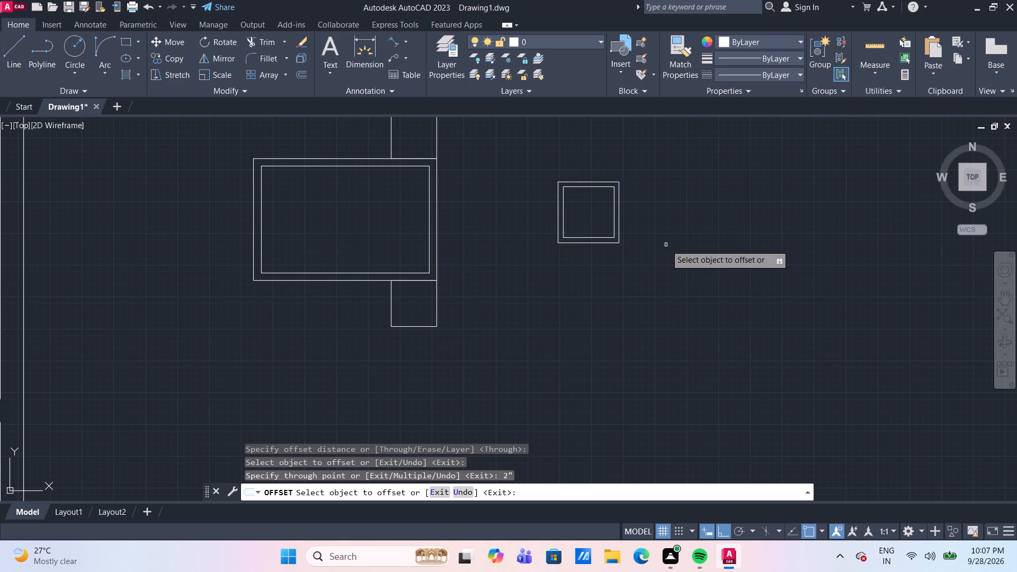
scroll(628, 230, "up", 2)
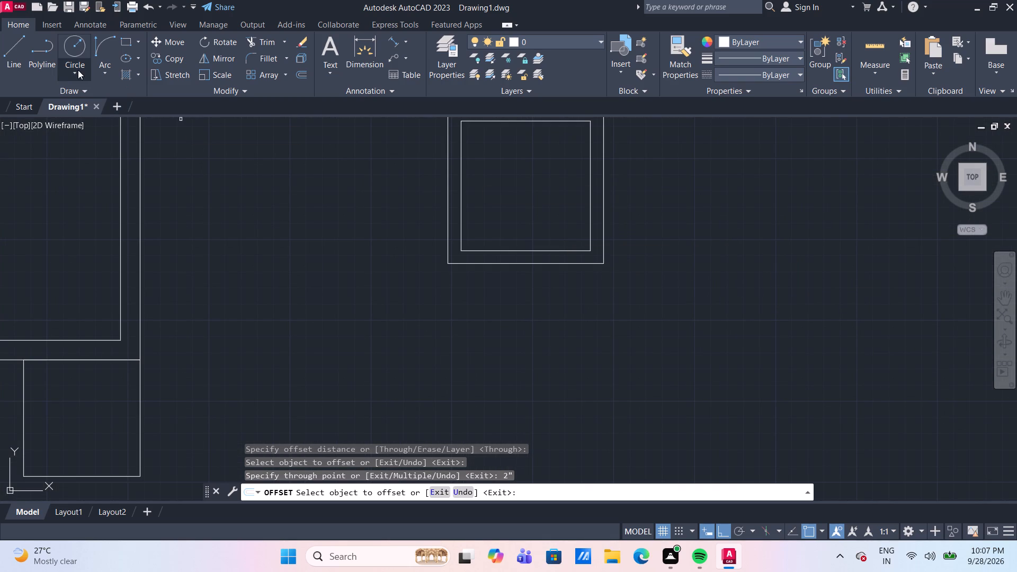
key("Escape")
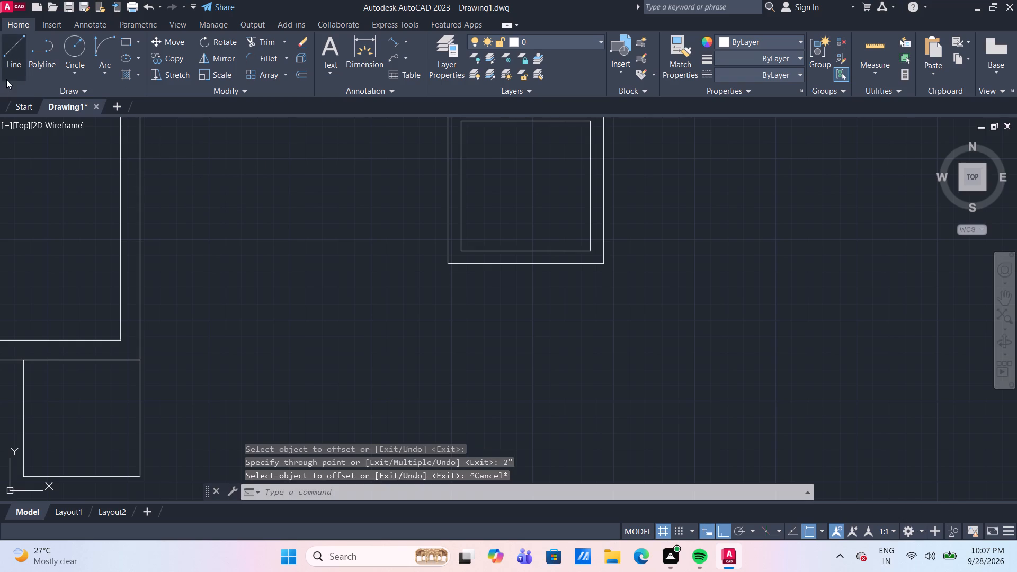
left_click(129, 42)
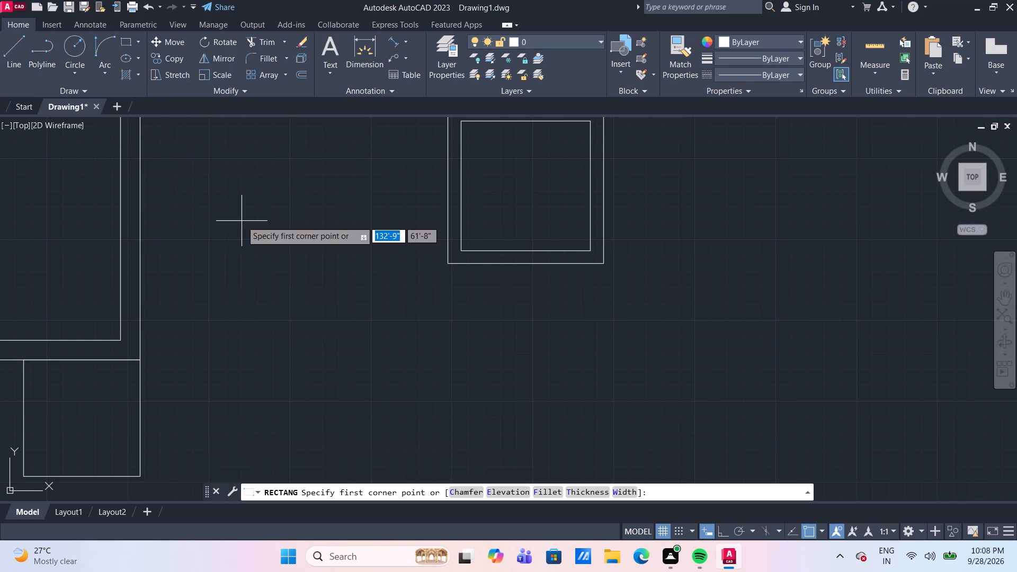
key("Escape")
Copy the bed and its two side tables into the northeast bedroom, against the east wall's inner face, with Ortho off.
scroll(242, 221, "down", 2)
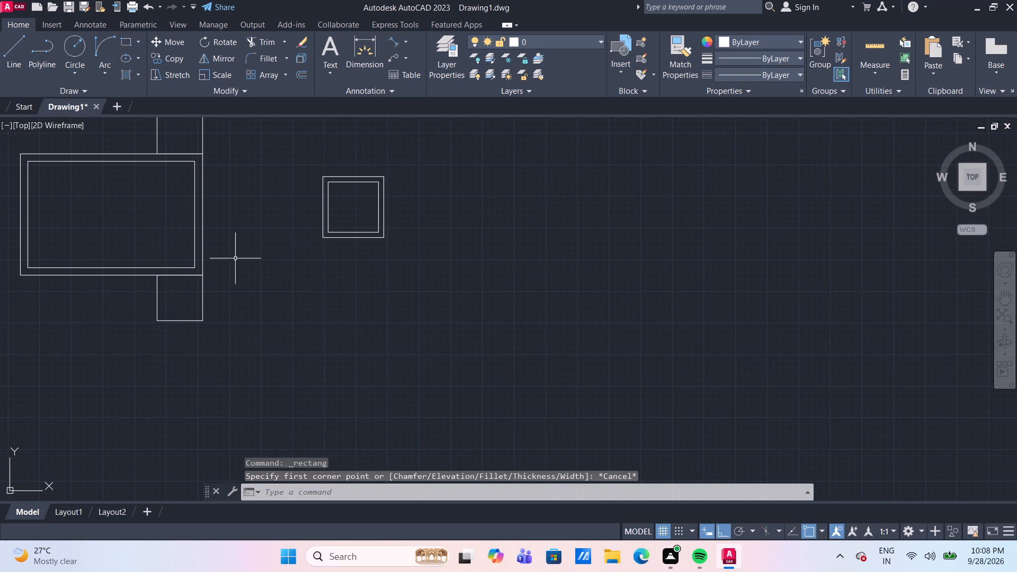
scroll(234, 267, "down", 1)
middle_click_drag(251, 278, 261, 286)
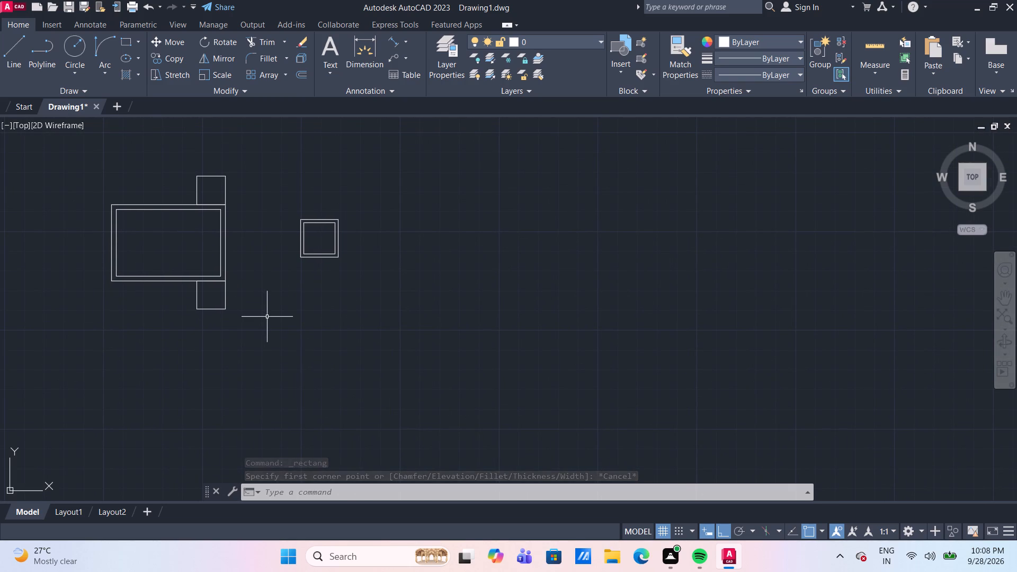
scroll(271, 320, "down", 2)
scroll(257, 317, "up", 1)
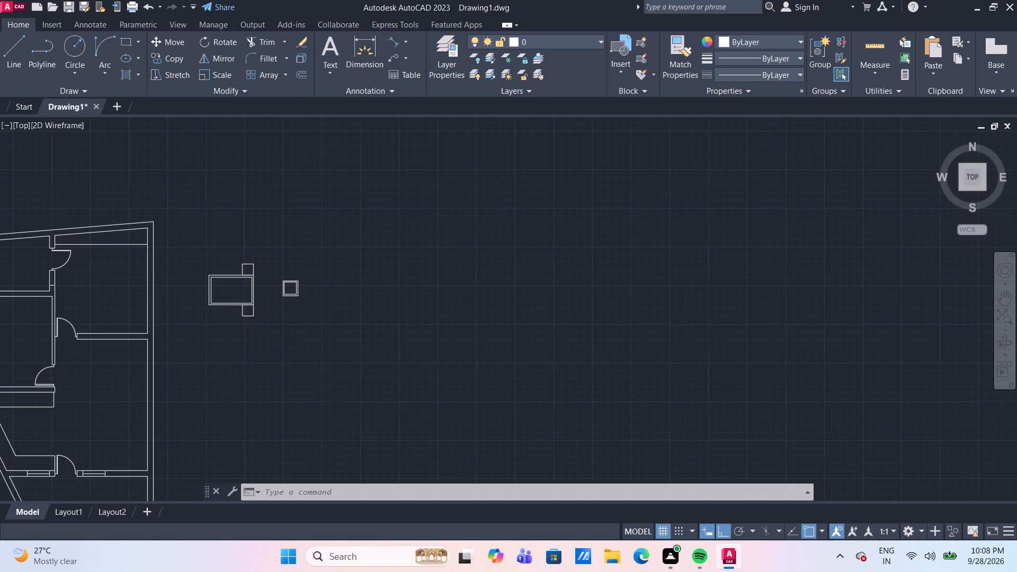
scroll(257, 317, "up", 1)
left_click_drag(256, 325, 246, 300)
left_click(119, 176)
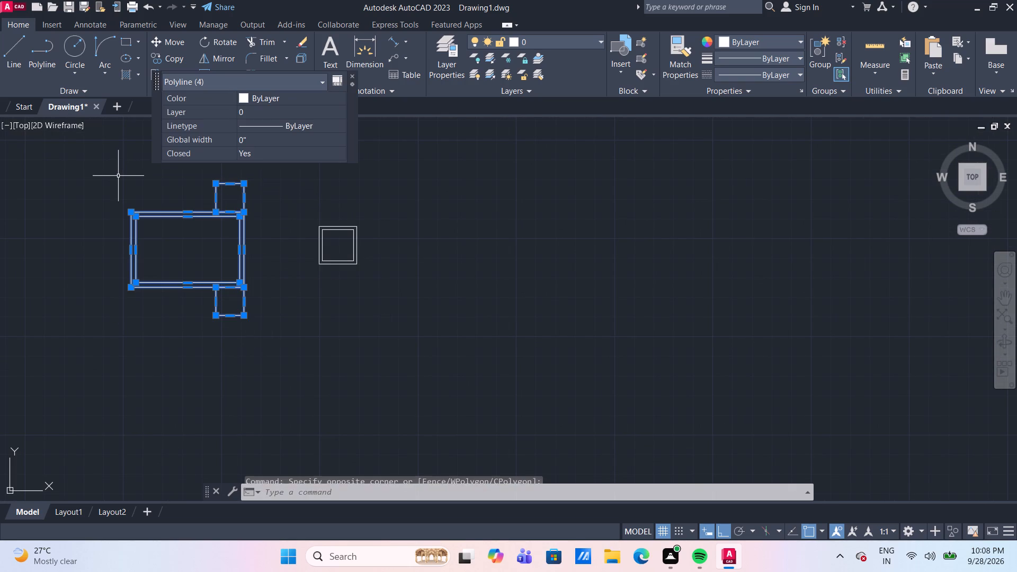
type("CO")
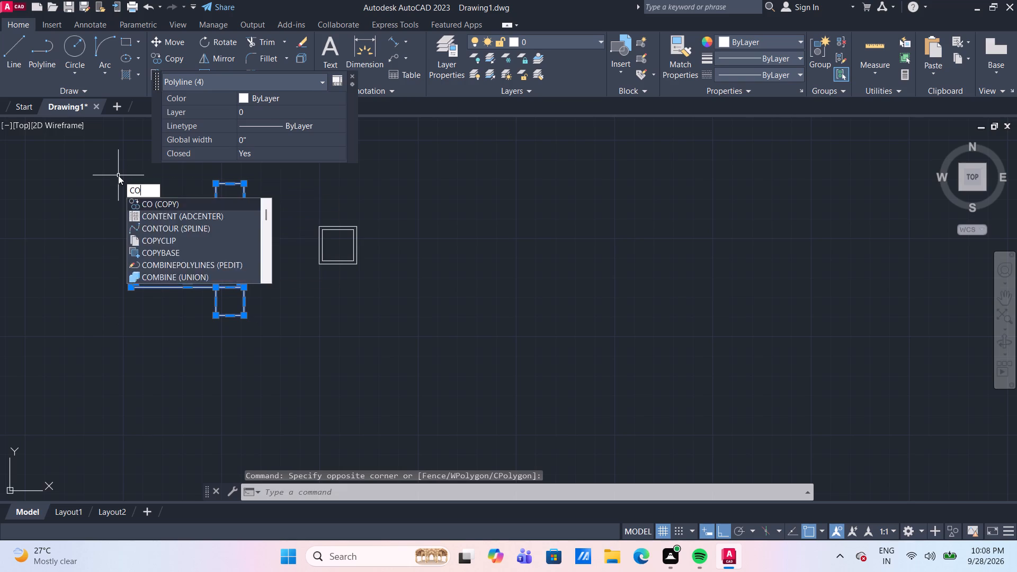
key("Return")
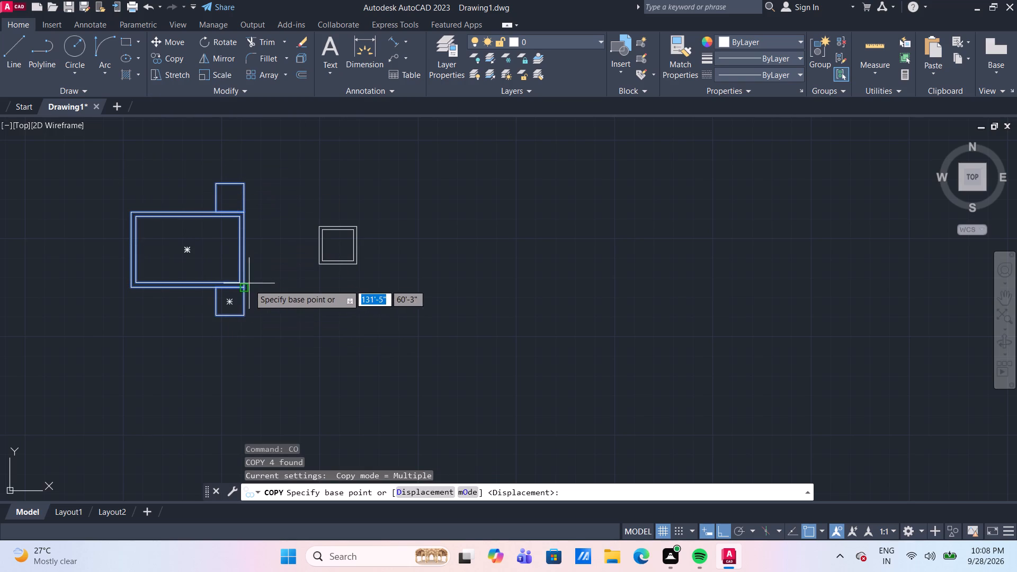
left_click(247, 315)
scroll(247, 315, "down", 2)
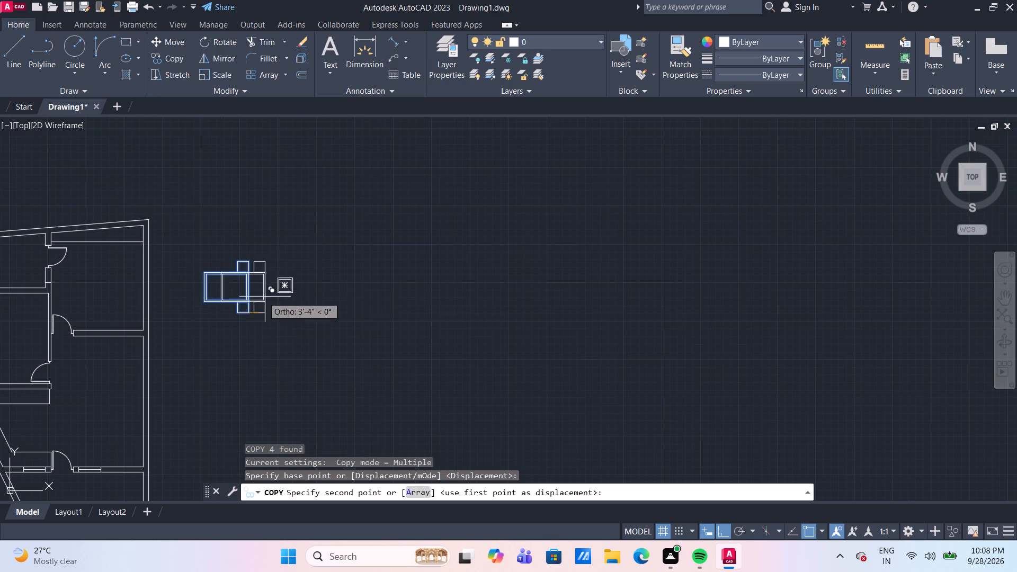
middle_click_drag(122, 275, 166, 265)
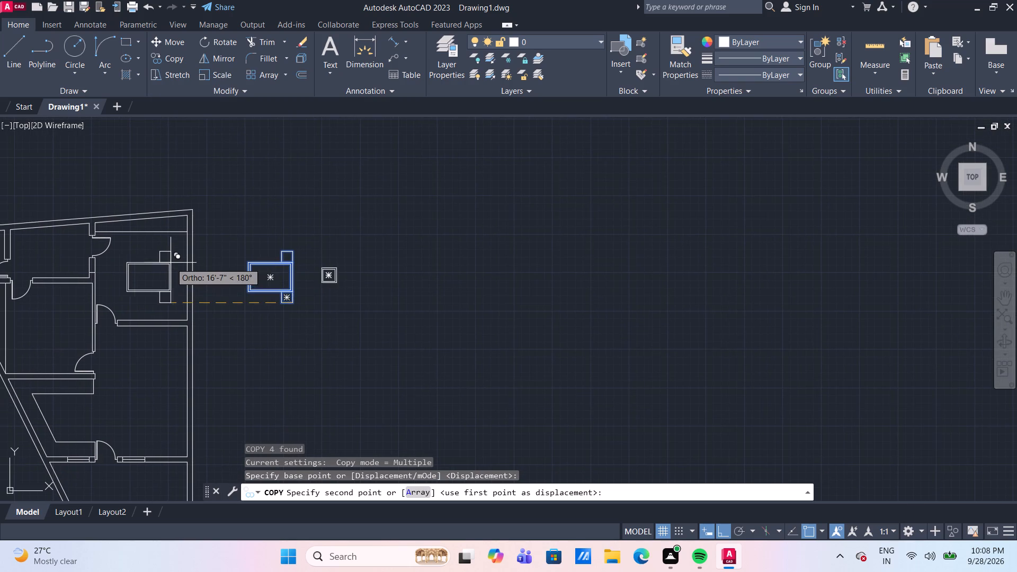
scroll(175, 263, "up", 1)
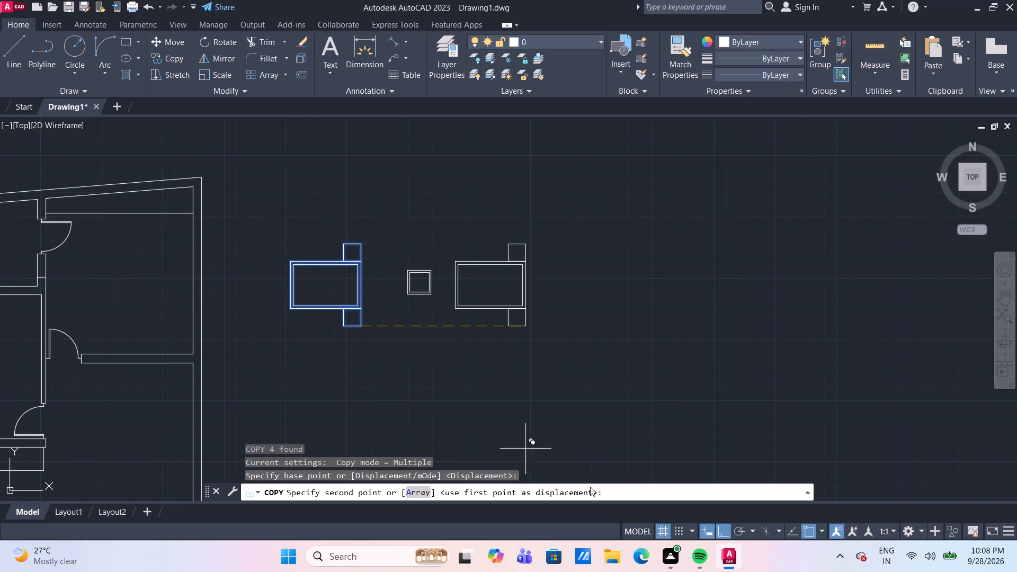
left_click(727, 533)
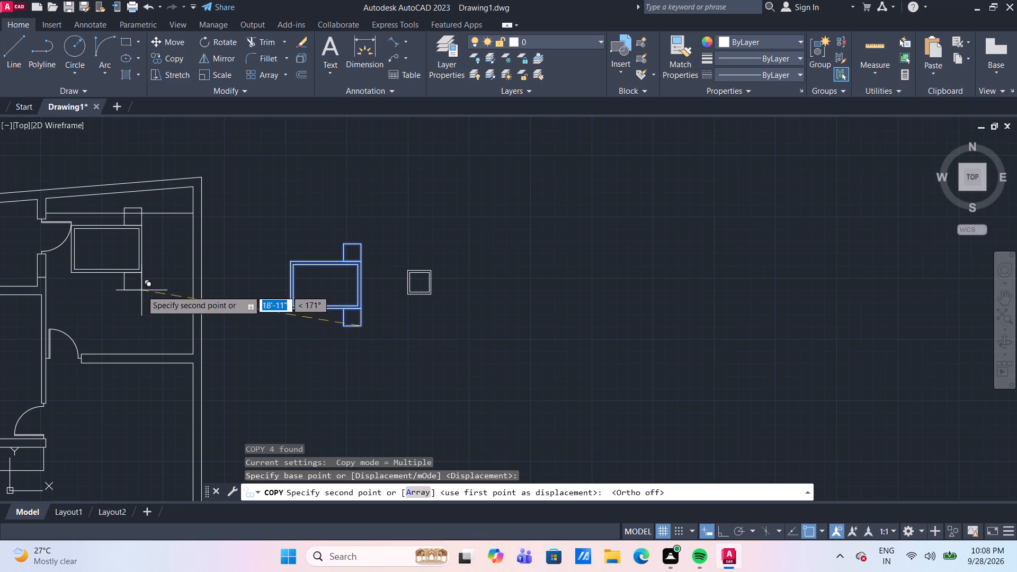
middle_click_drag(194, 317, 212, 300)
scroll(205, 296, "up", 2)
scroll(205, 296, "down", 1)
middle_click_drag(207, 296, 237, 314)
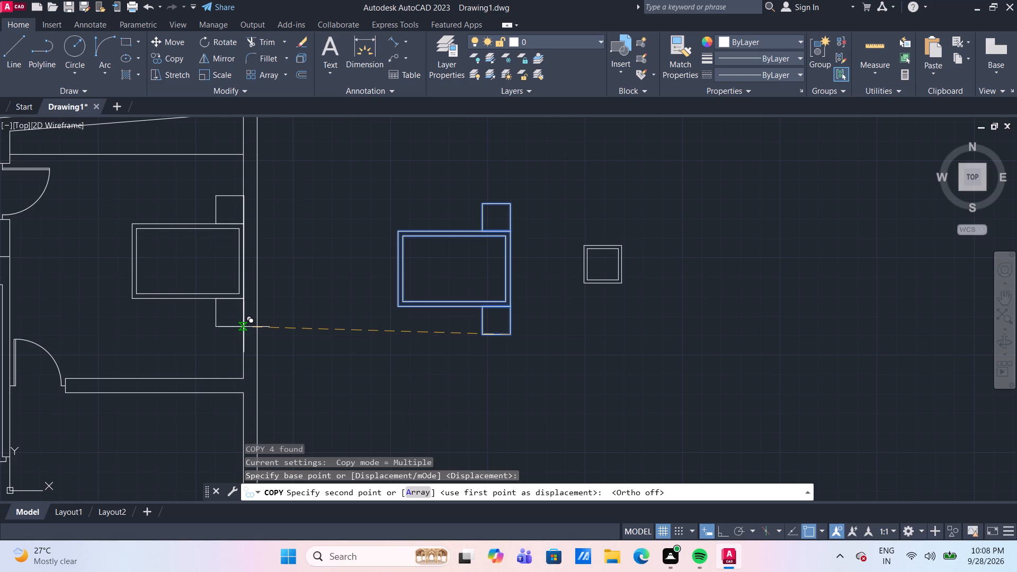
left_click(244, 327)
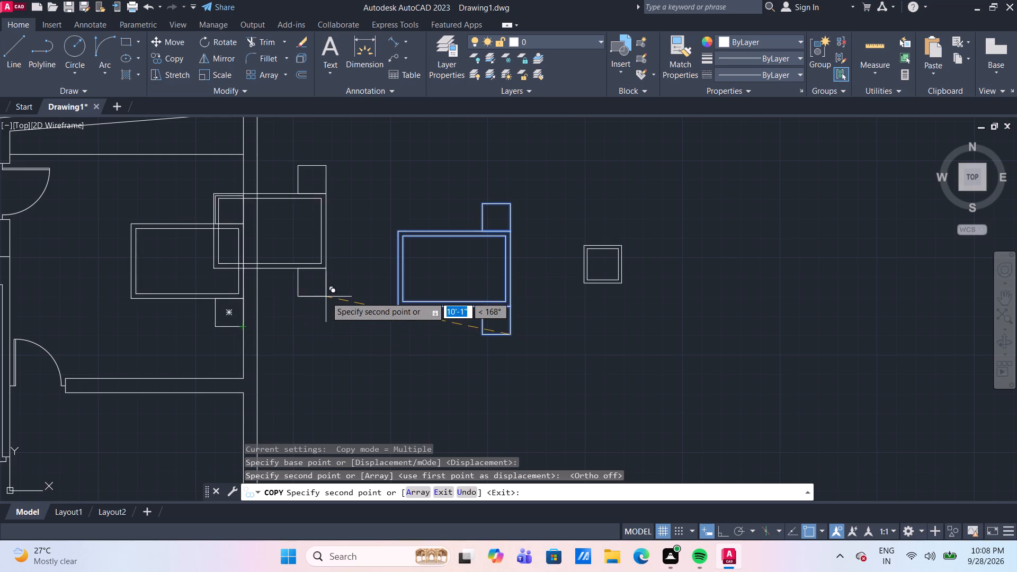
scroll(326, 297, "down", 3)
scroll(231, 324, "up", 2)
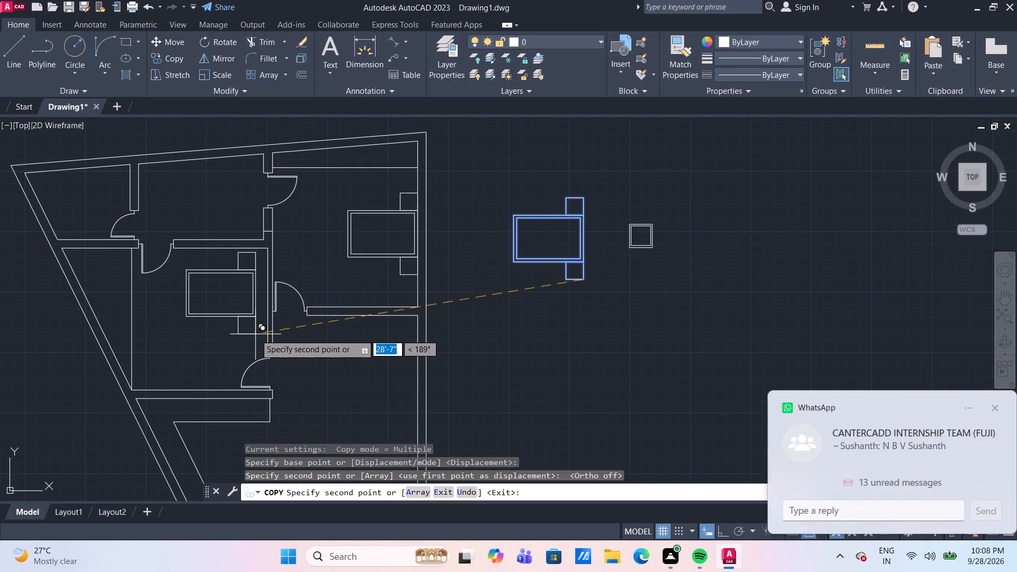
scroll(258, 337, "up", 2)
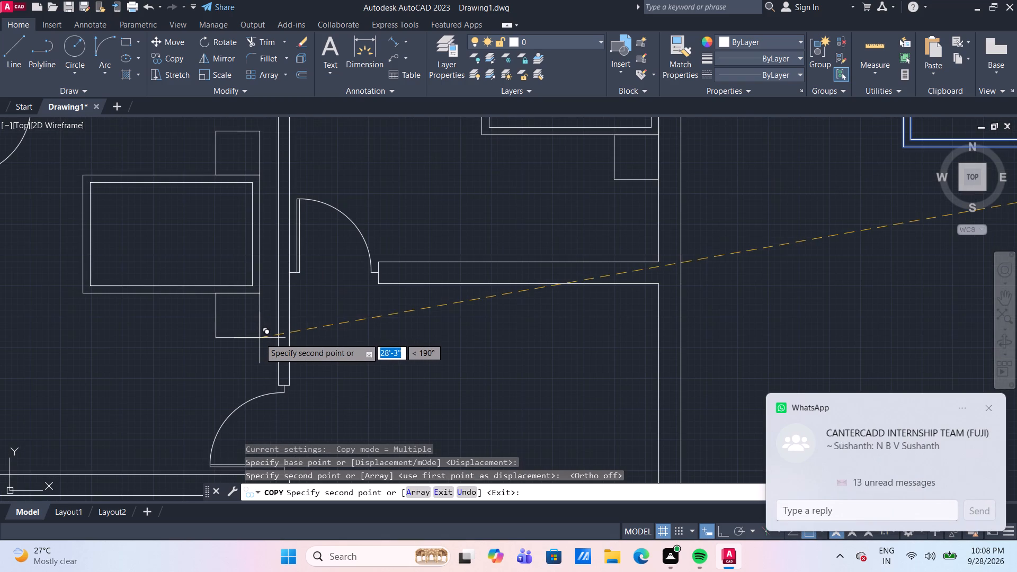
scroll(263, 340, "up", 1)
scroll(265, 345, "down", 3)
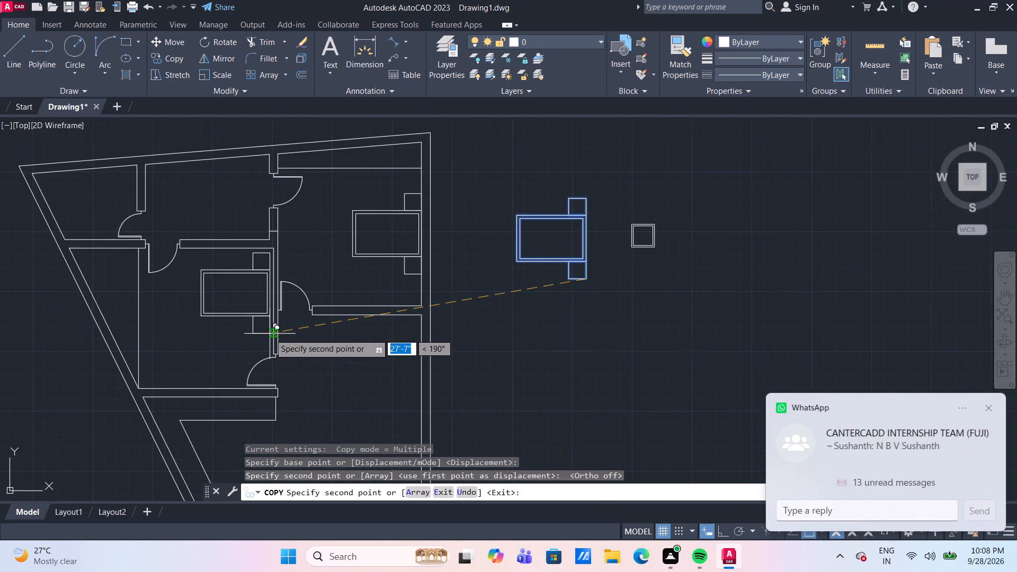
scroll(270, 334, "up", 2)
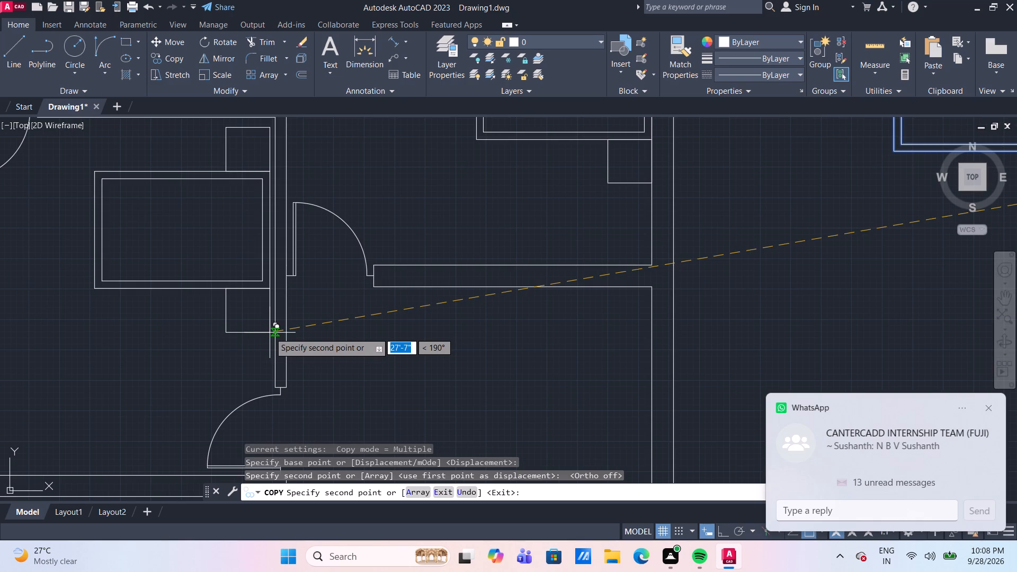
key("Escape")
Move the original bed with its two side tables into the middle bedroom, snapping its upper side table into the room's northeast inner corner.
scroll(417, 300, "down", 1)
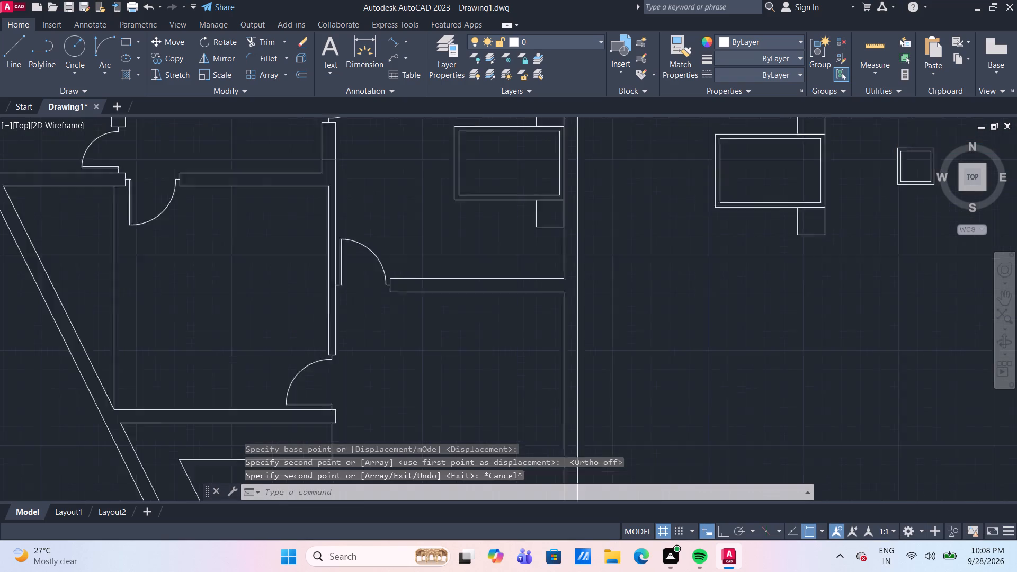
scroll(444, 300, "down", 2)
scroll(638, 310, "up", 2)
left_click_drag(668, 274, 657, 257)
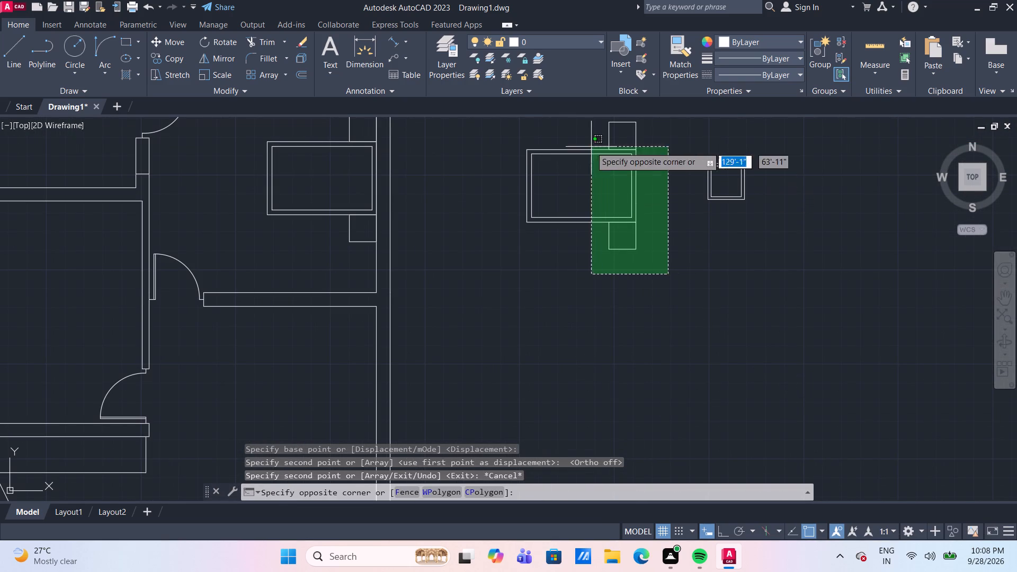
left_click(552, 135)
scroll(483, 244, "down", 1)
middle_click_drag(478, 269, 475, 288)
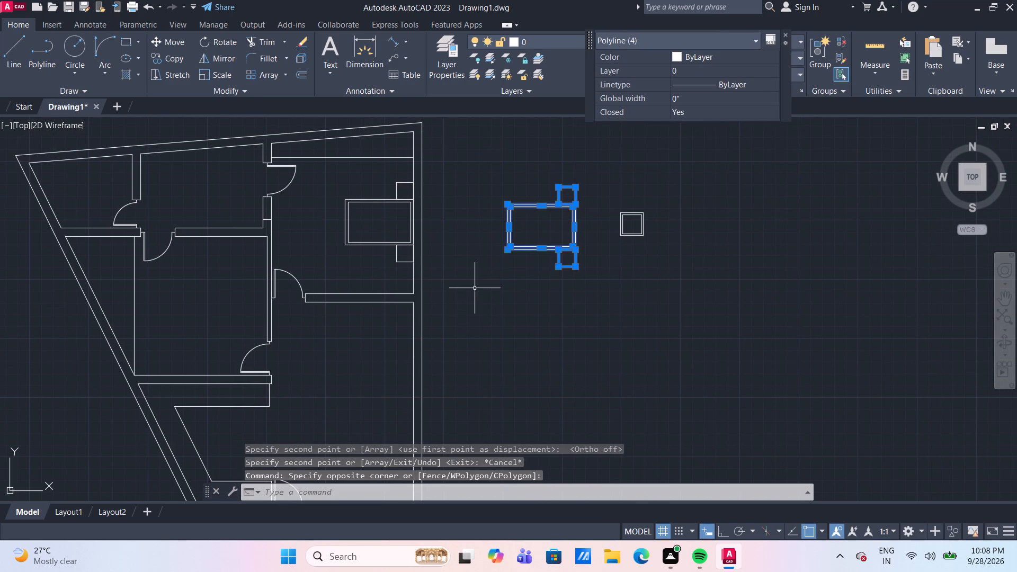
key("m")
key("Return")
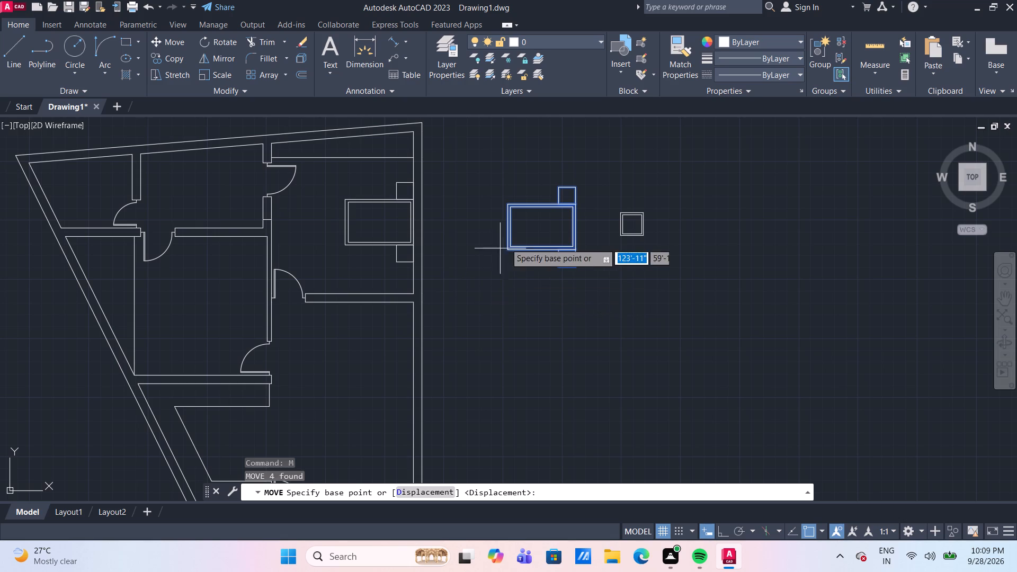
left_click(574, 189)
scroll(270, 241, "up", 2)
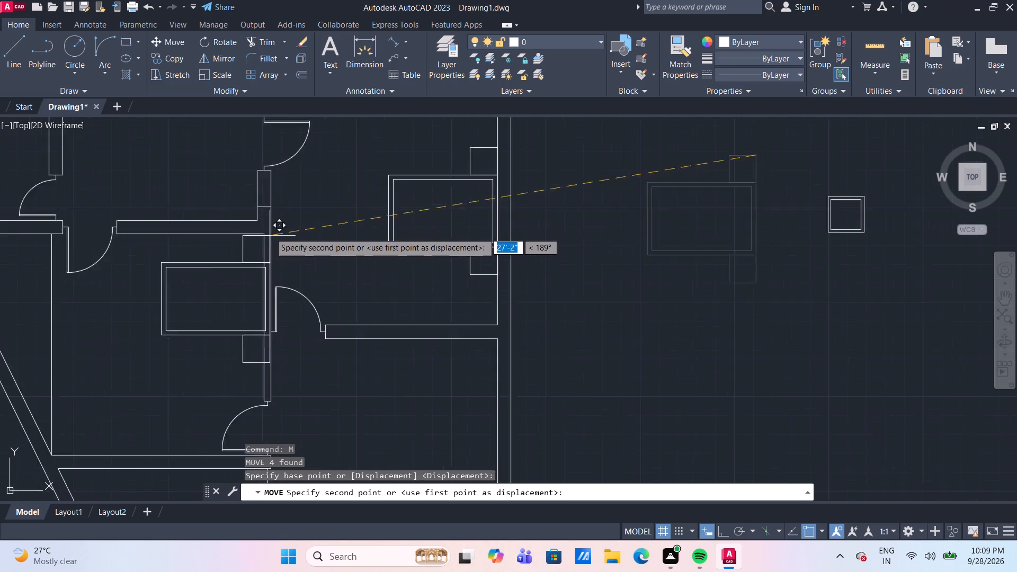
scroll(270, 233, "up", 1)
left_click(250, 236)
Draw a thin upright rectangle about 2" by 3' just off the middle bedroom's west wall, opposite the bed.
scroll(257, 231, "down", 1)
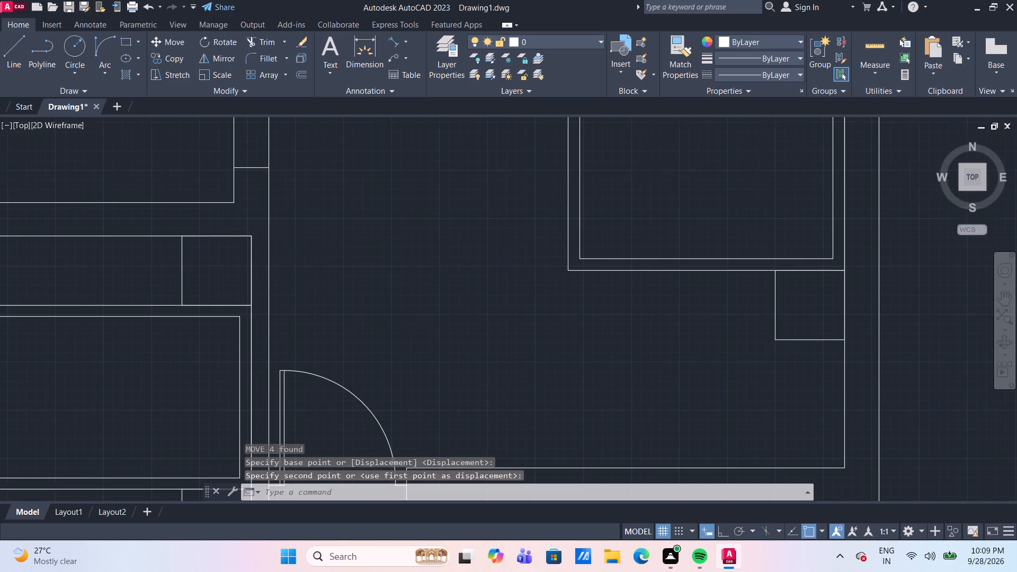
scroll(257, 231, "down", 2)
scroll(256, 315, "up", 1)
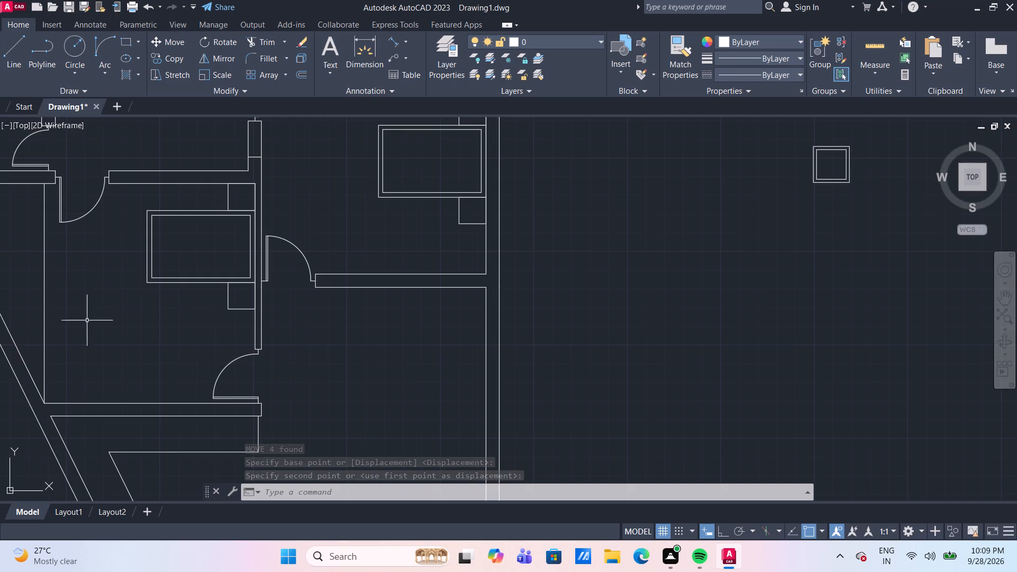
middle_click_drag(90, 314, 145, 297)
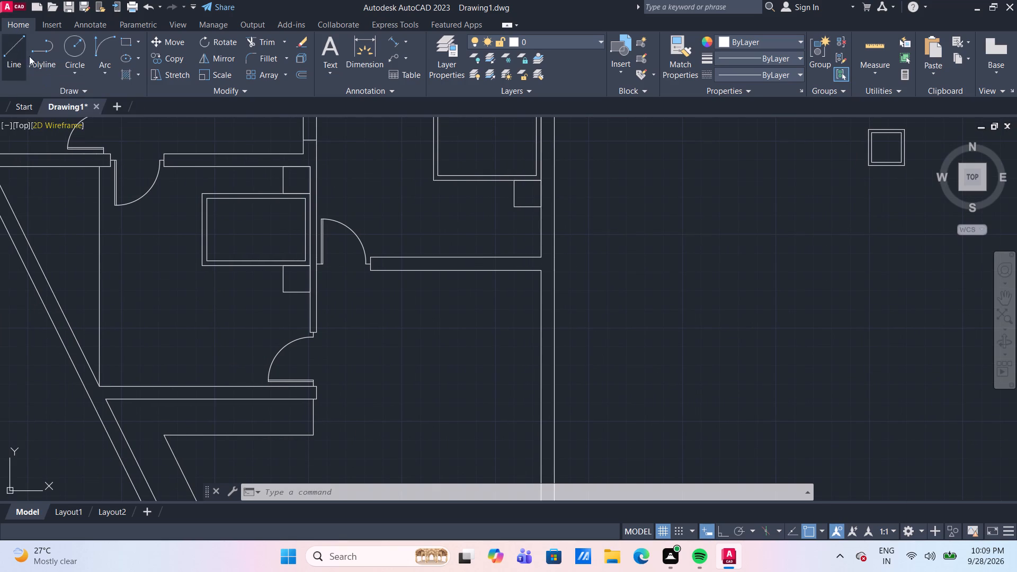
left_click(120, 41)
scroll(104, 229, "up", 1)
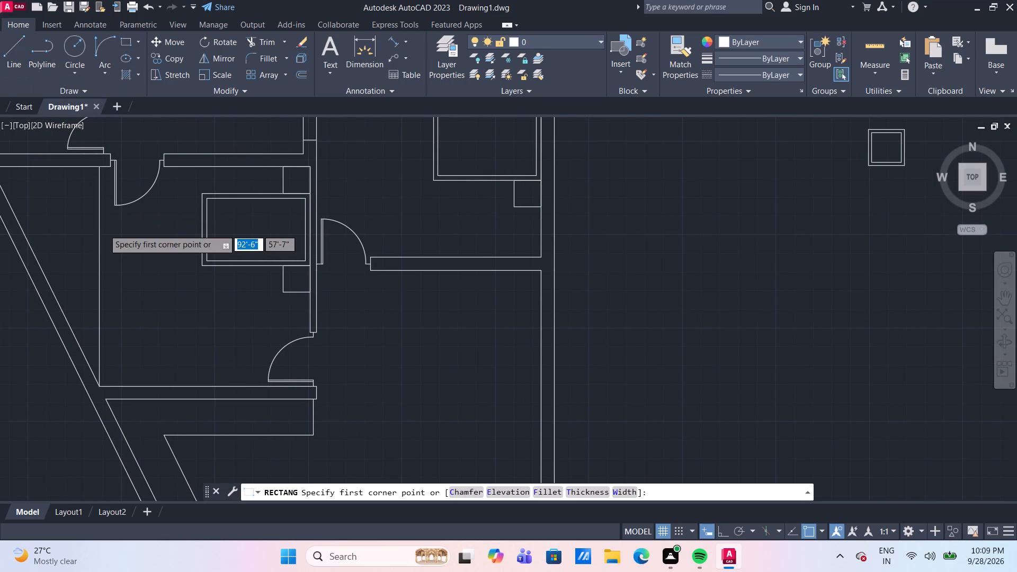
scroll(104, 229, "up", 1)
middle_click_drag(113, 225, 129, 208)
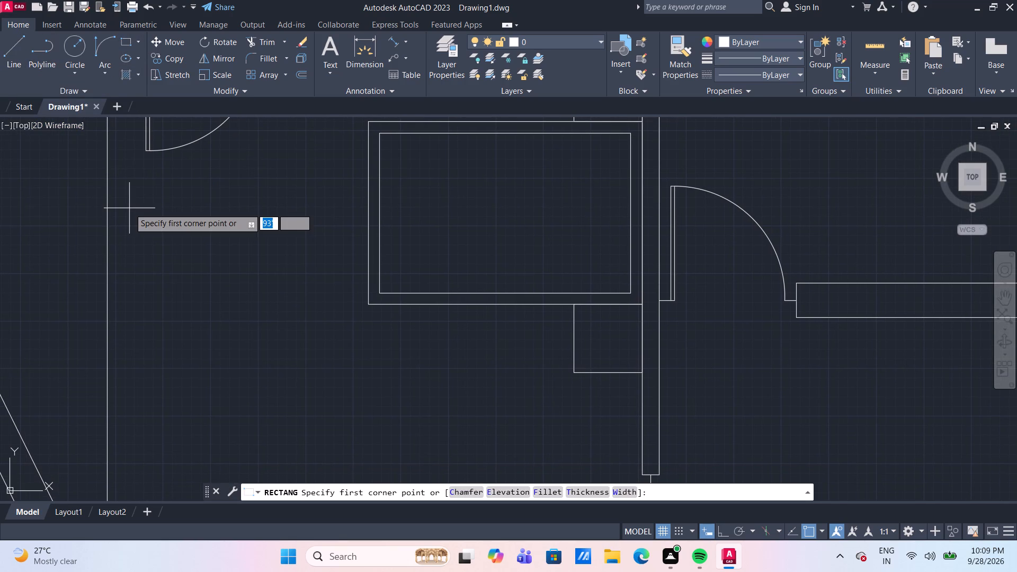
scroll(127, 183, "up", 1)
middle_click_drag(127, 183, 137, 186)
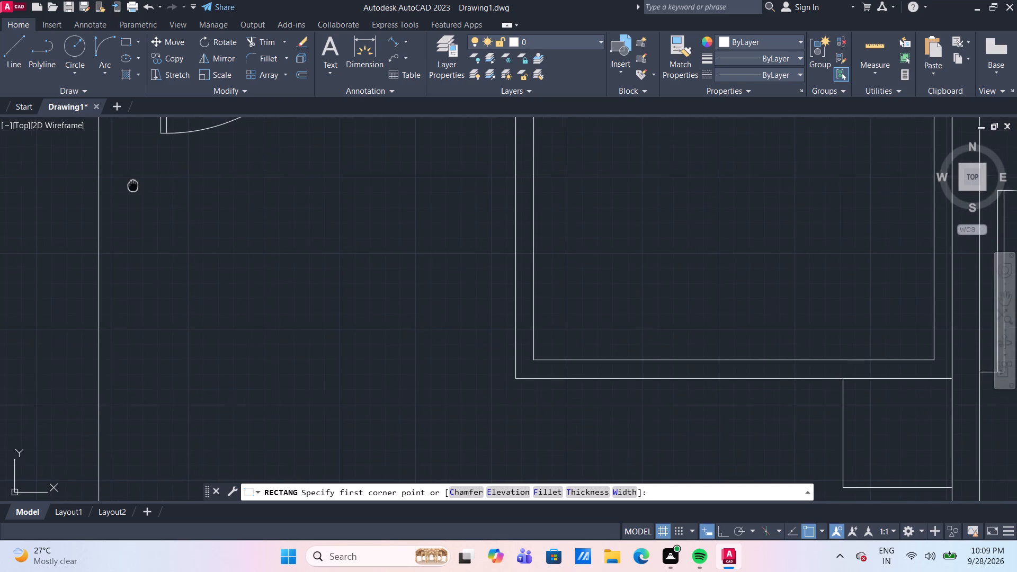
middle_click_drag(137, 186, 147, 189)
scroll(148, 190, "down", 1)
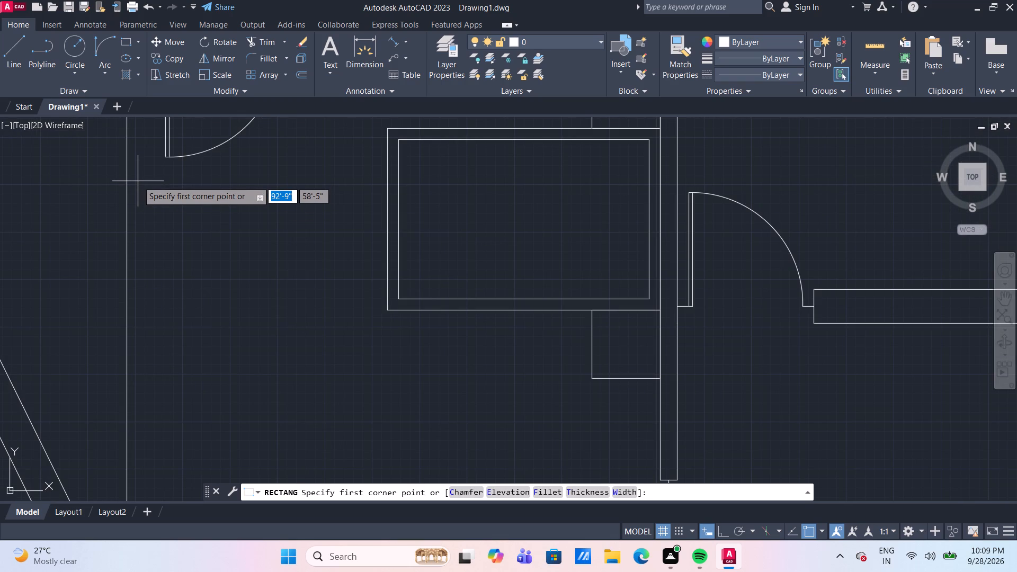
left_click(138, 193)
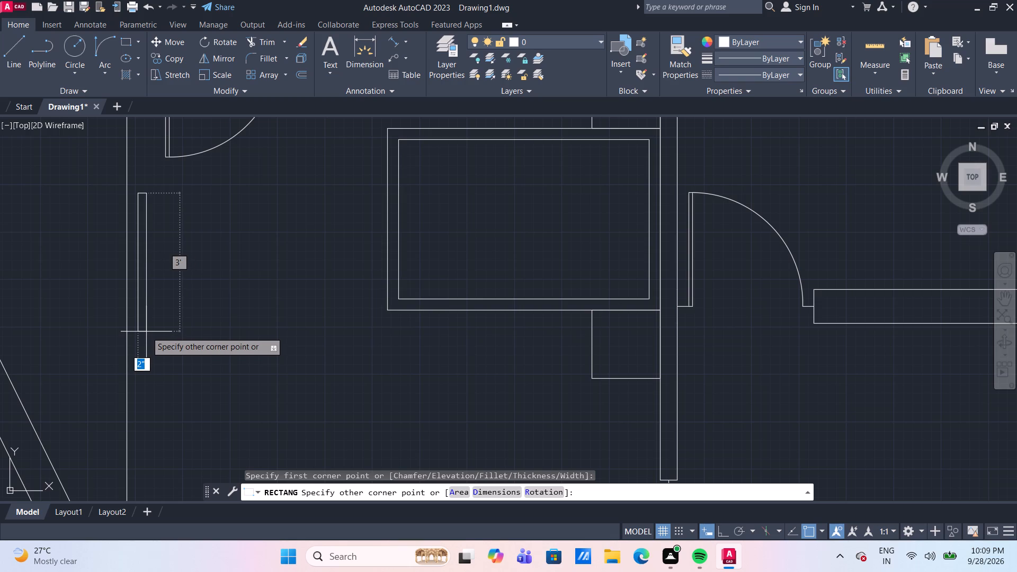
left_click(146, 332)
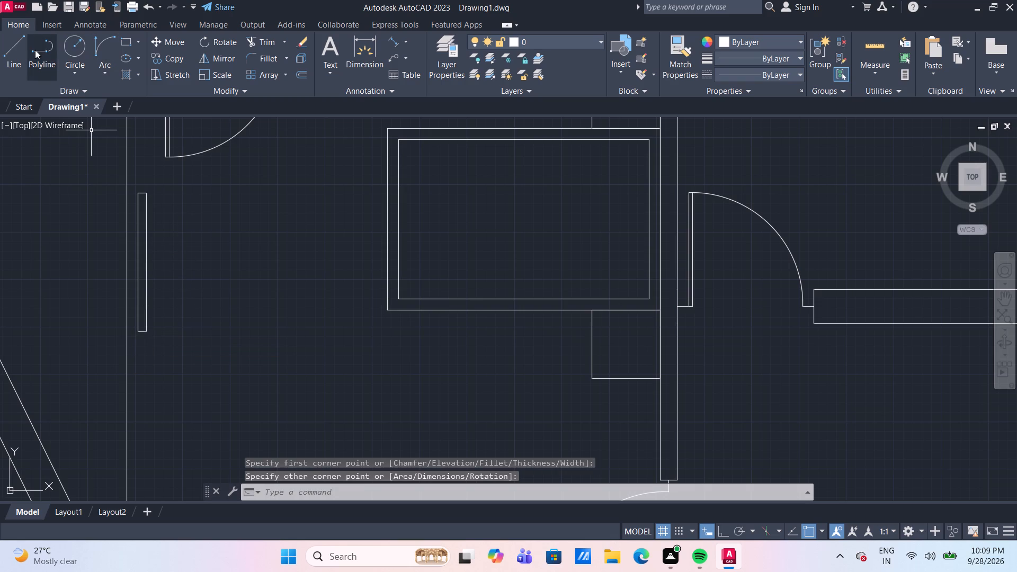
Draw a short construction line from the midpoint of the thin rectangle's west edge straight to the wall.
left_click_drag(23, 49, 23, 54)
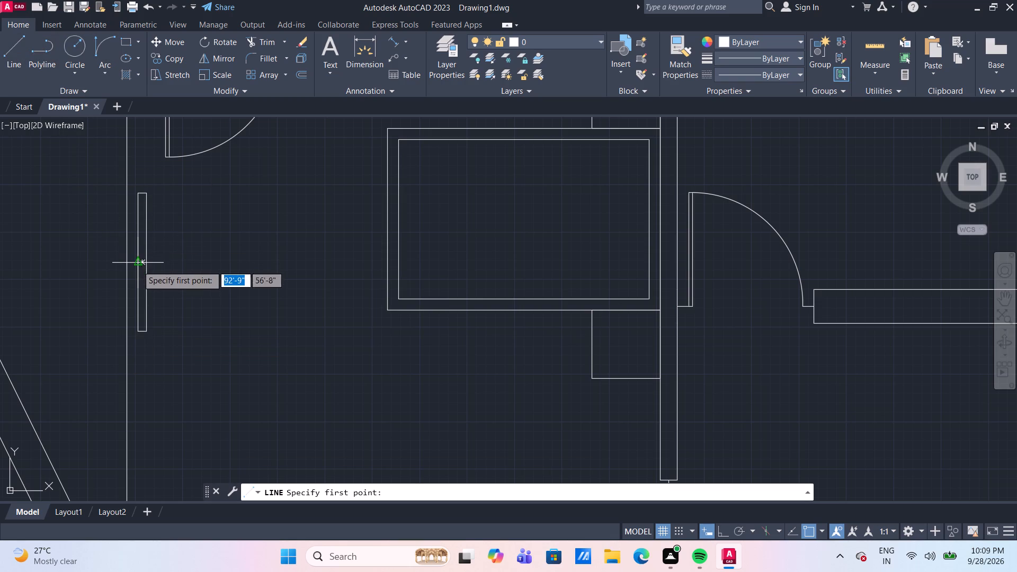
left_click_drag(137, 265, 127, 262)
left_click(122, 263)
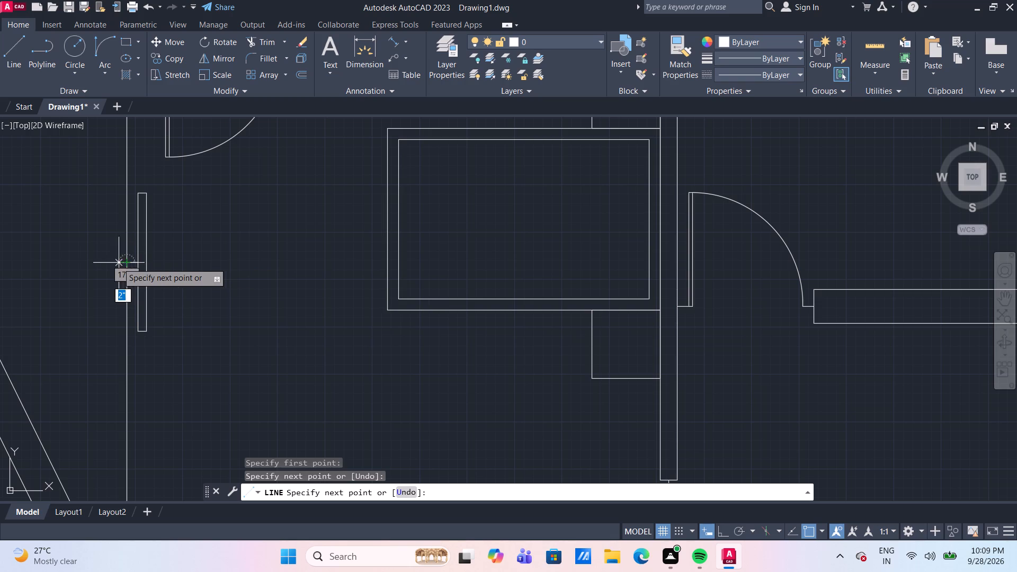
key("Return")
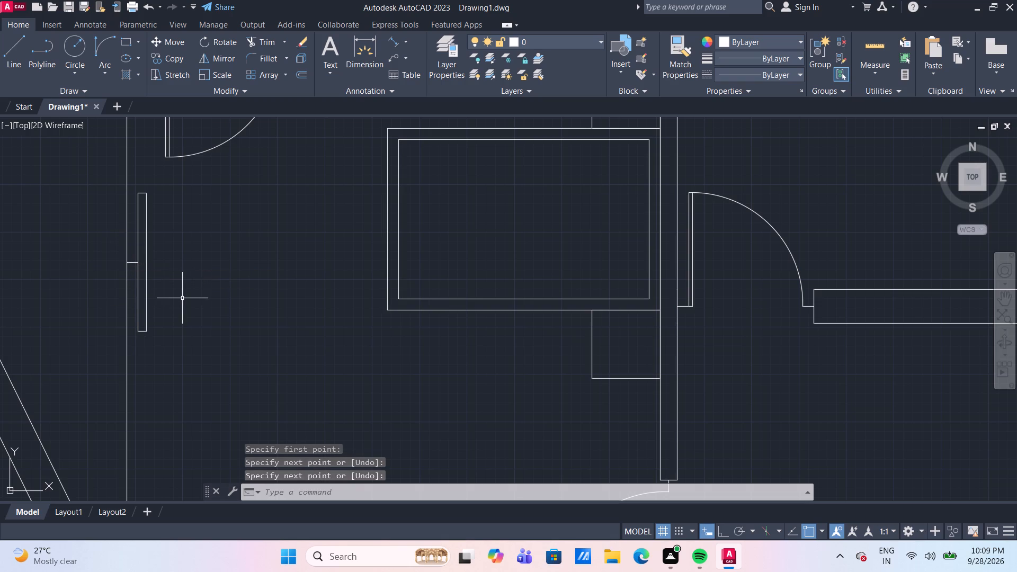
From the construction line's midpoint, draw a 1' line north, followed by a short angled segment about 2" long to the rectangle's west edge.
scroll(157, 287, "up", 1)
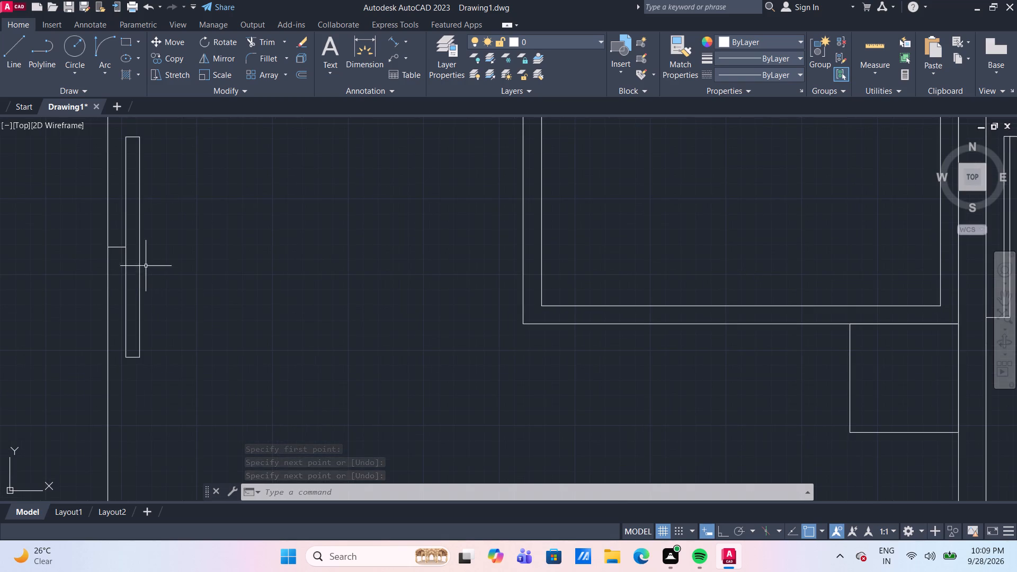
middle_click_drag(129, 253, 167, 258)
left_click_drag(16, 50, 18, 57)
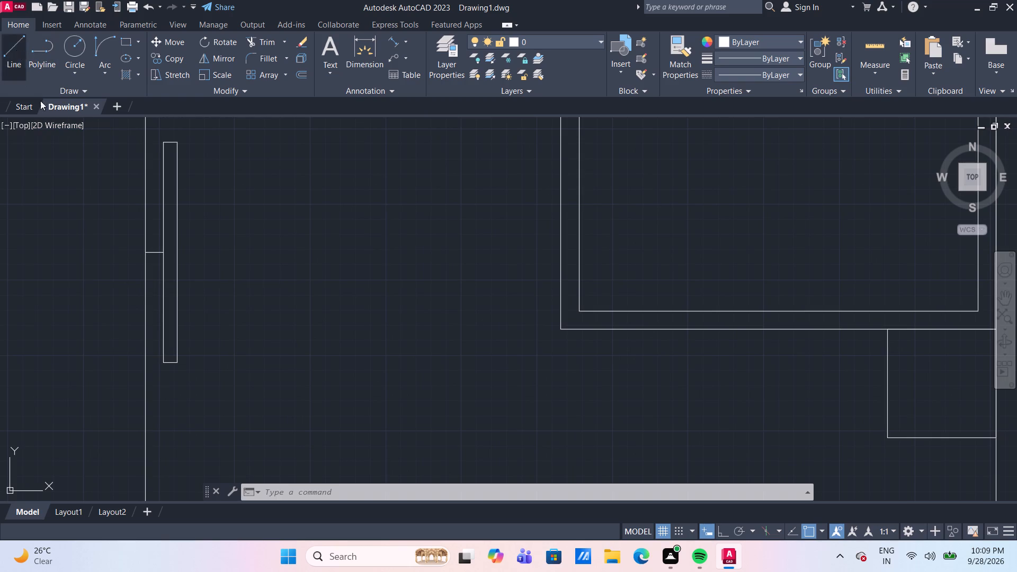
left_click_drag(154, 250, 154, 244)
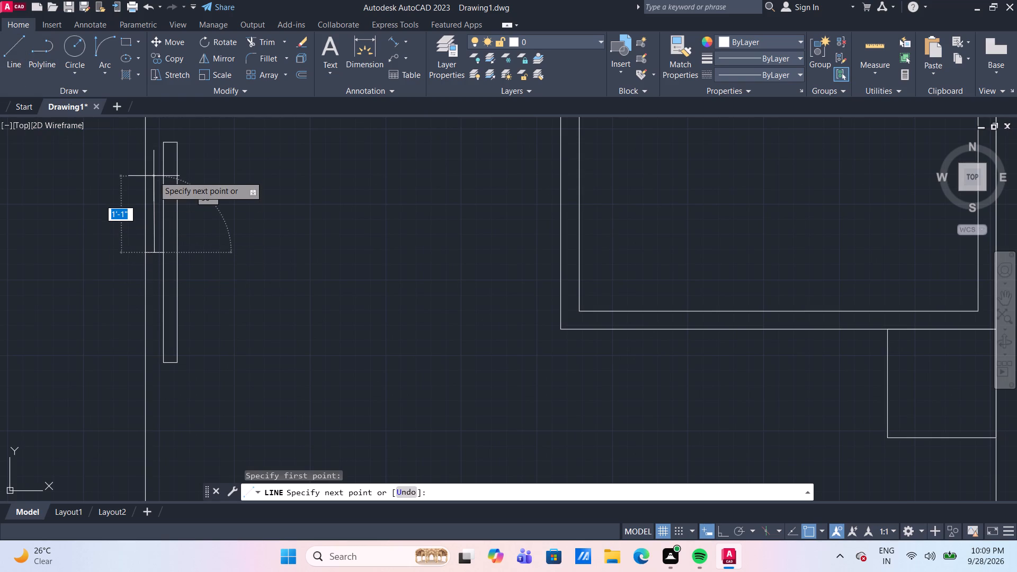
type("1'")
key("Return")
scroll(159, 174, "up", 2)
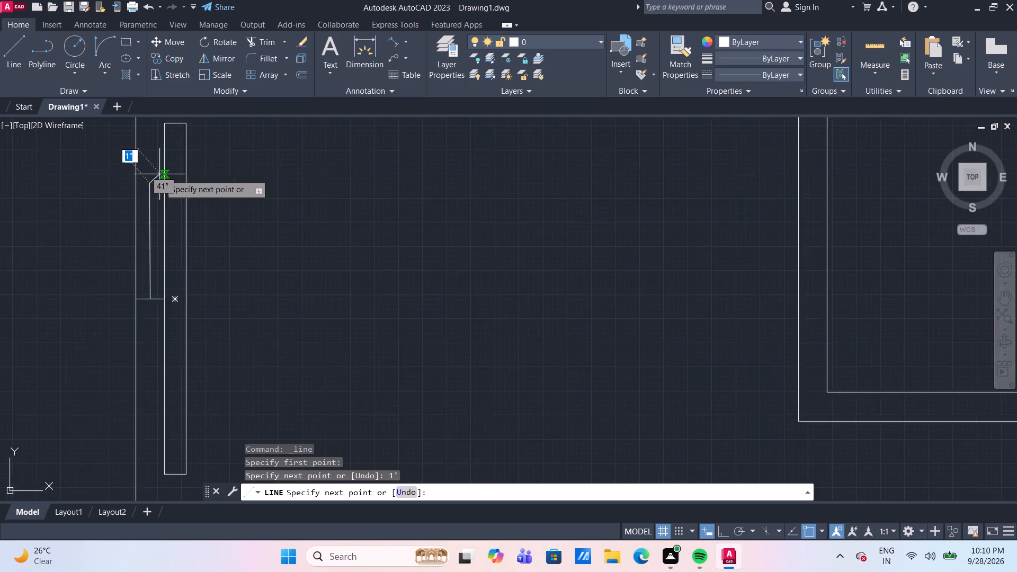
scroll(159, 174, "up", 1)
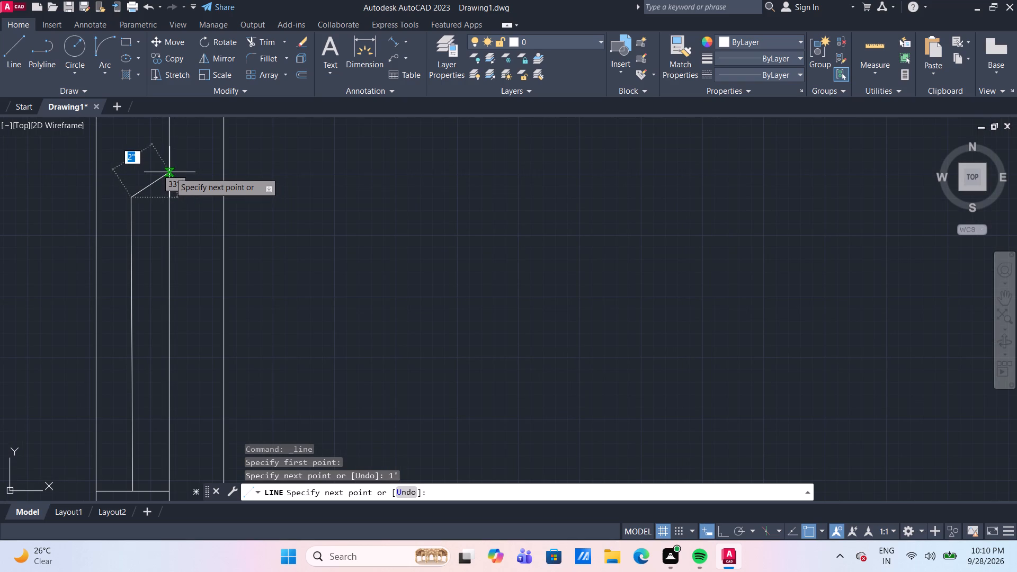
left_click(169, 172)
key("Return")
scroll(171, 176, "down", 2)
From the construction line's midpoint, draw a 1' line south, followed by a short angled segment about 2" long to the rectangle's west edge.
left_click(7, 66)
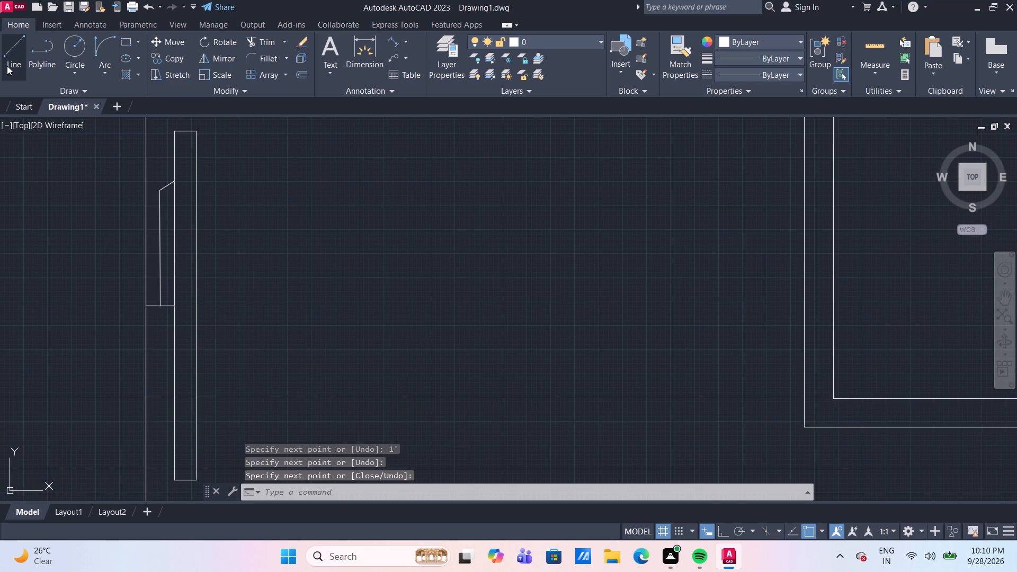
left_click_drag(158, 309, 157, 319)
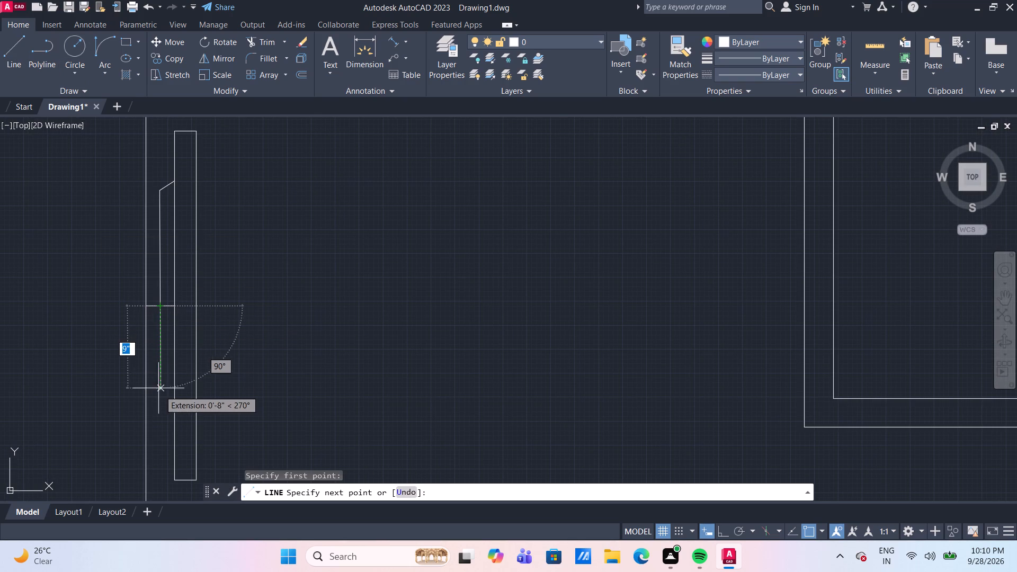
type("1'")
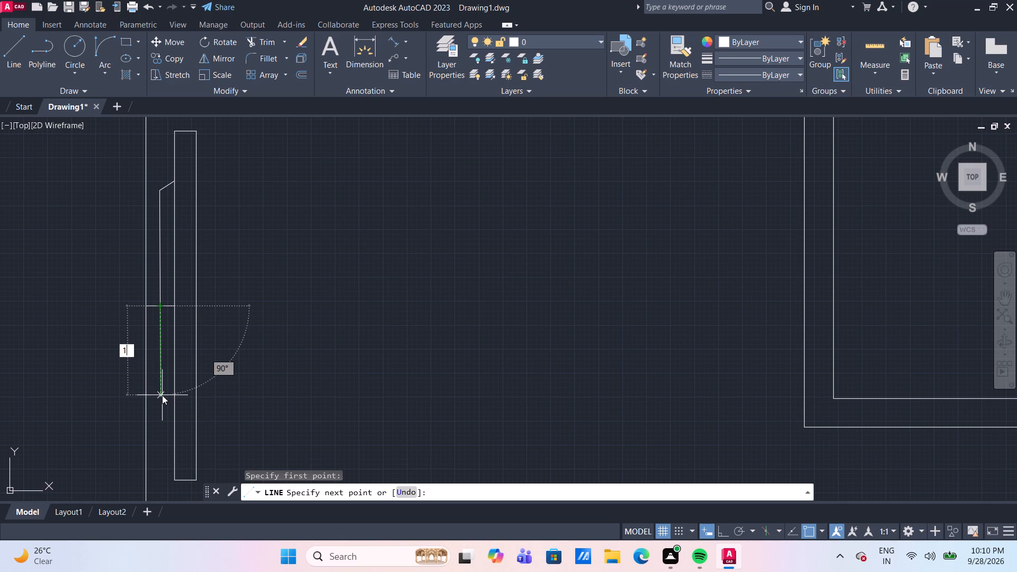
key("Return")
scroll(174, 423, "up", 2)
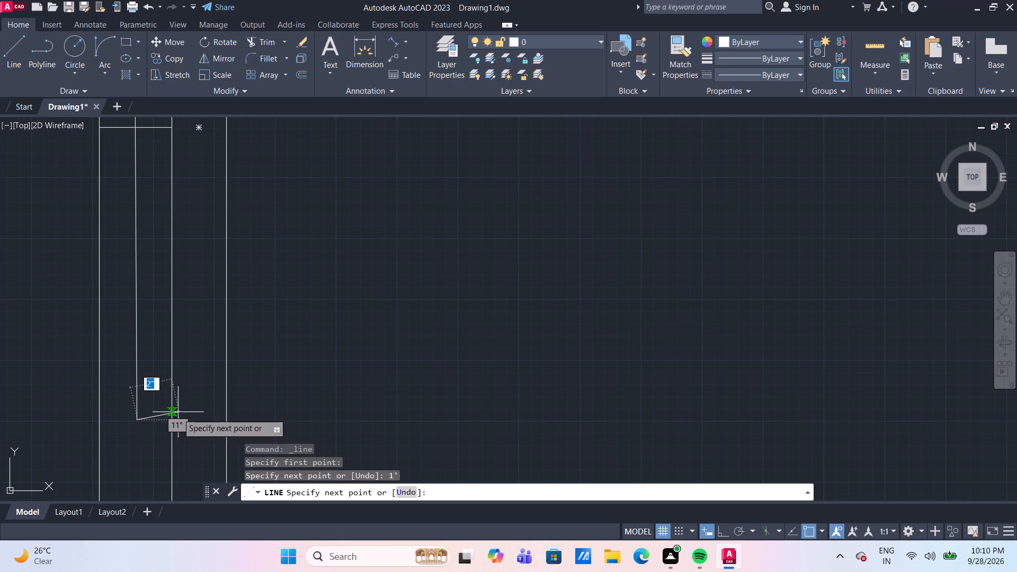
left_click(172, 446)
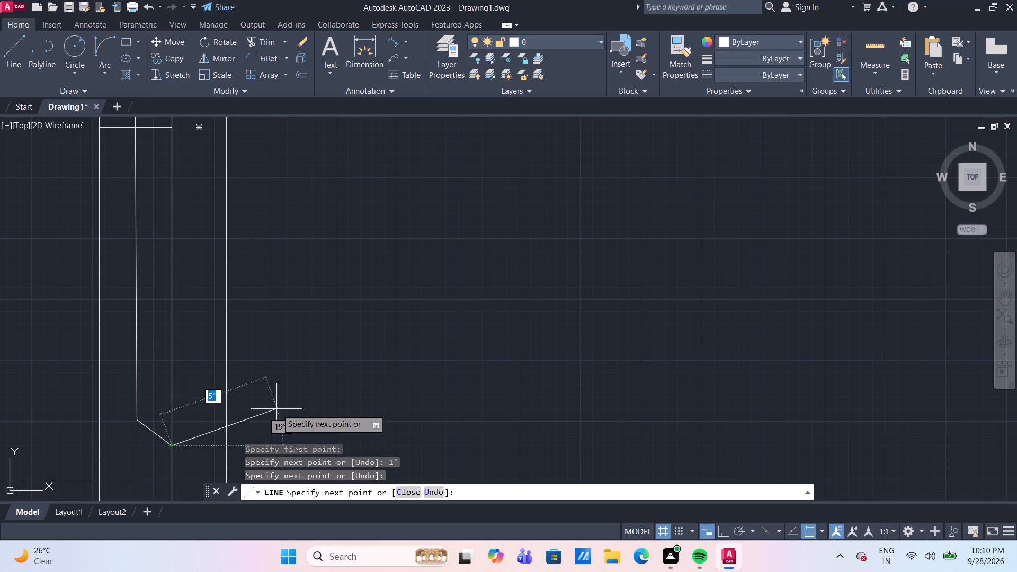
key("Return")
scroll(187, 412, "down", 3)
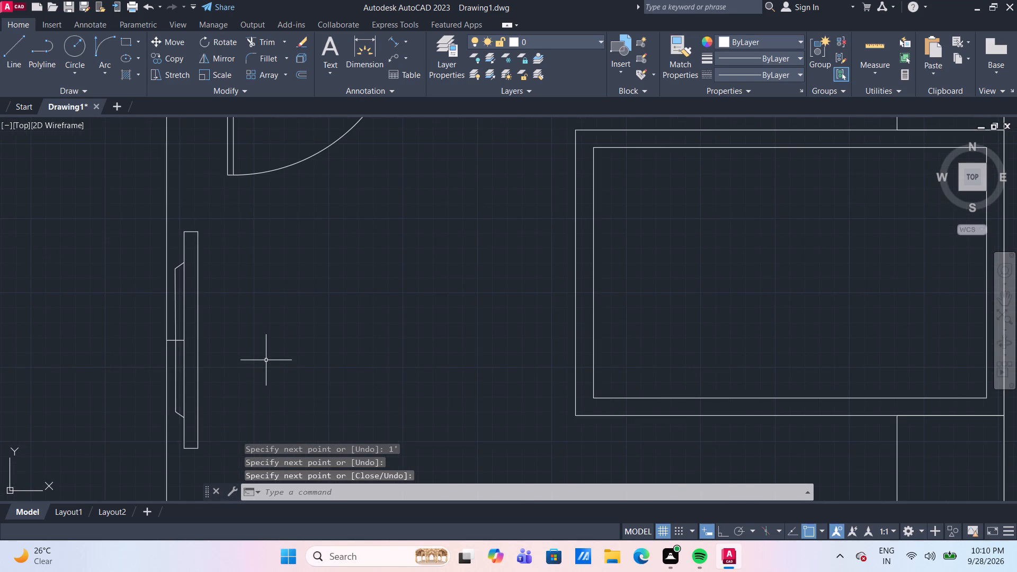
Move the thin rectangle and its four back lines west, from the construction line's midpoint to its endpoint on the wall.
scroll(267, 359, "down", 2)
middle_click_drag(267, 378, 256, 338)
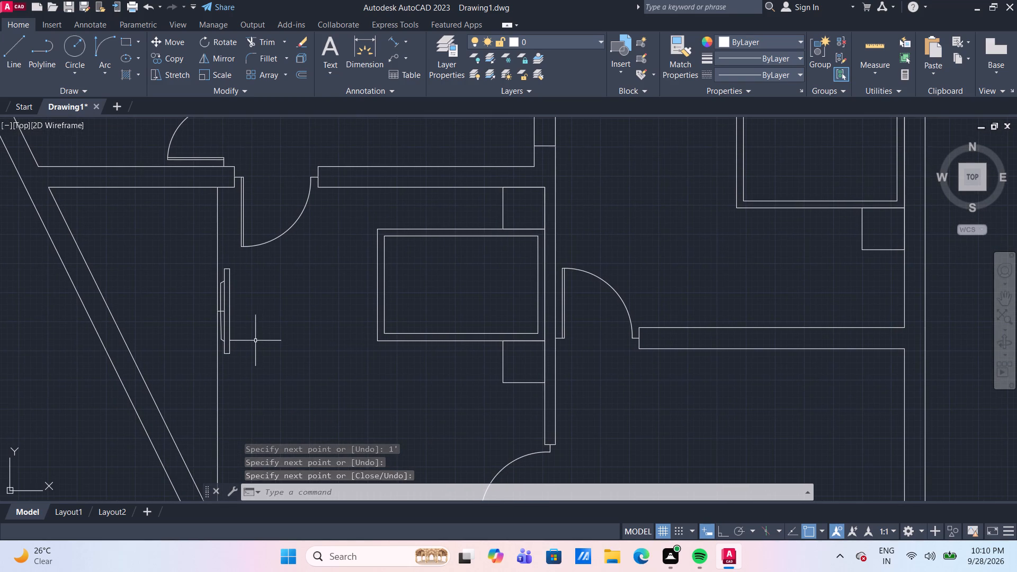
scroll(201, 293, "up", 2)
scroll(259, 325, "up", 1)
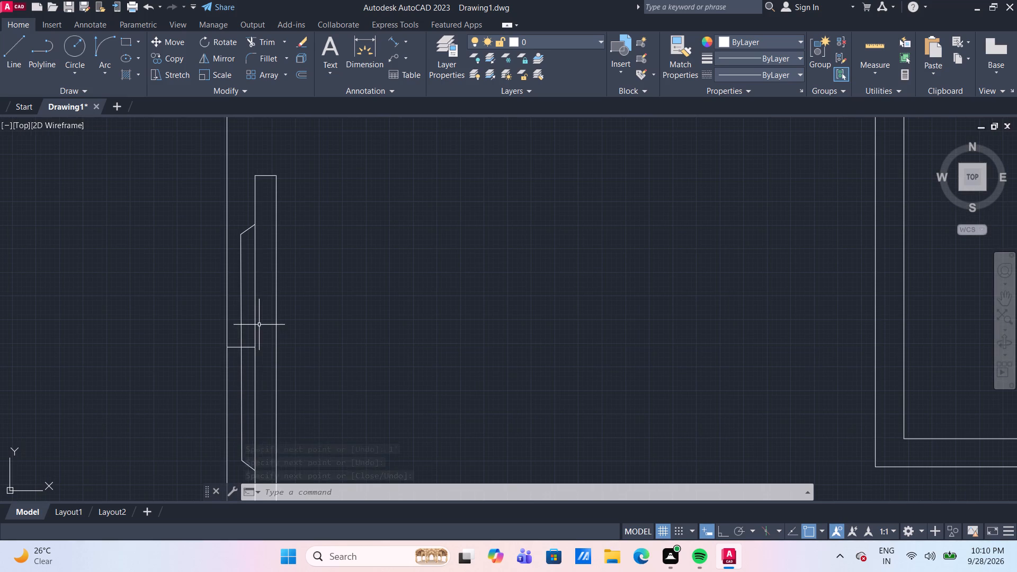
scroll(247, 347, "up", 2)
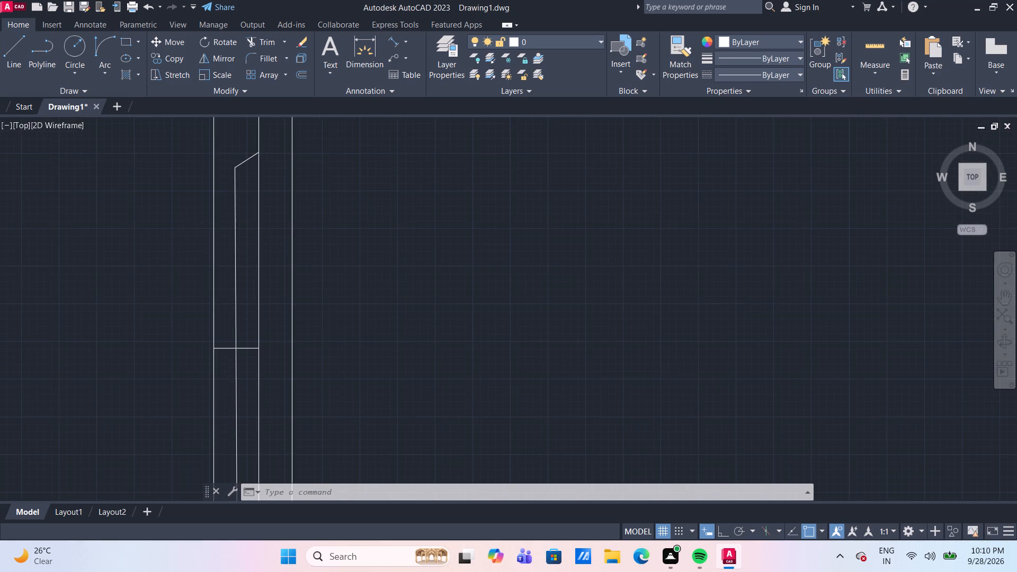
scroll(255, 326, "down", 2)
scroll(329, 249, "down", 1)
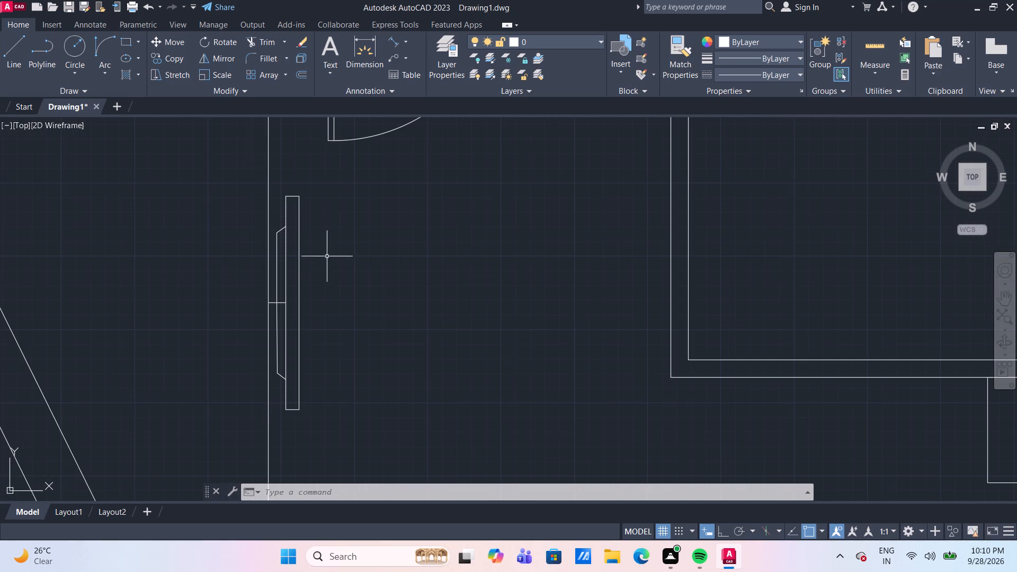
left_click(324, 270)
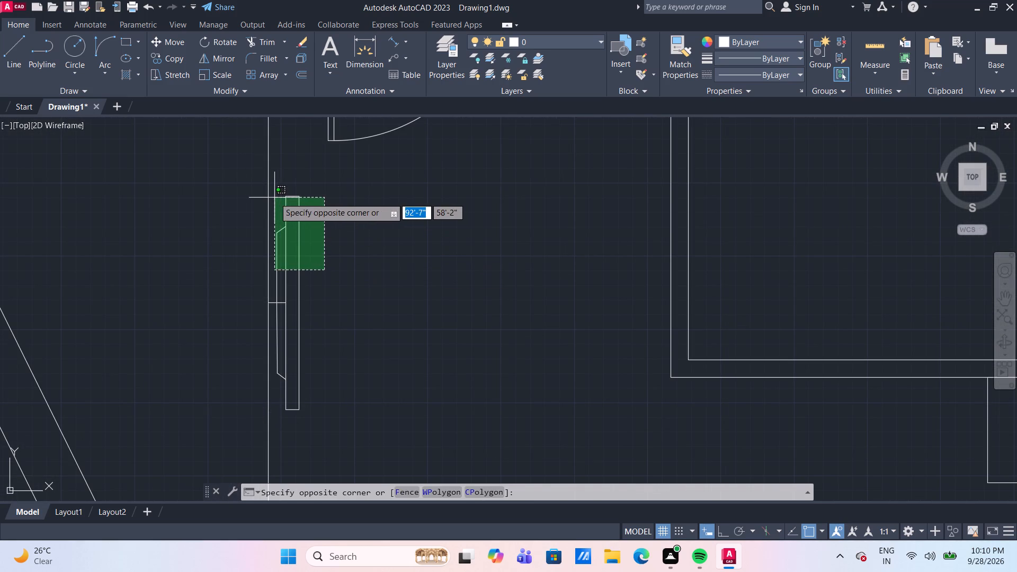
left_click(274, 198)
left_click(292, 382)
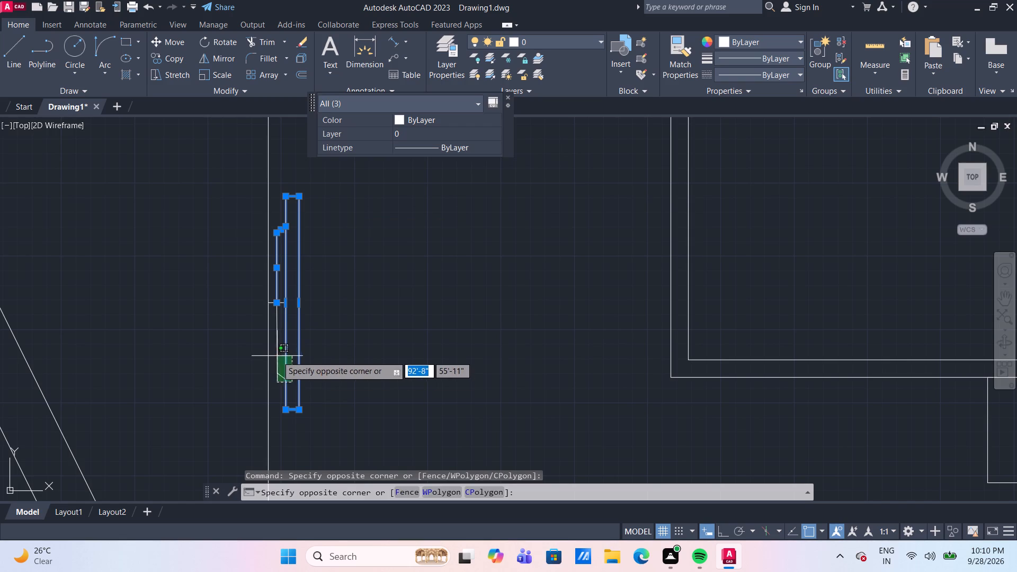
left_click(275, 353)
scroll(289, 245, "up", 2)
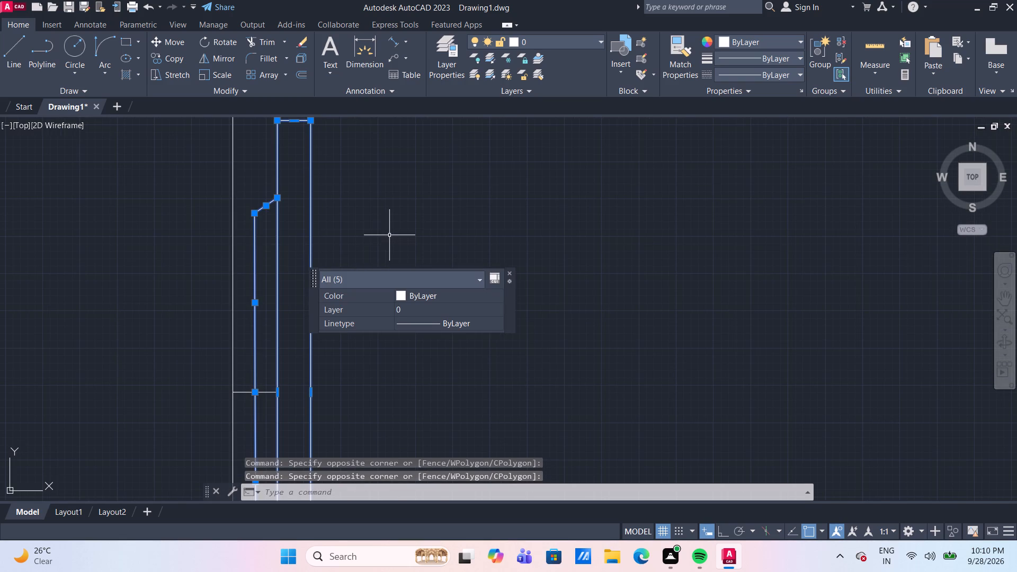
key("m")
key("Return")
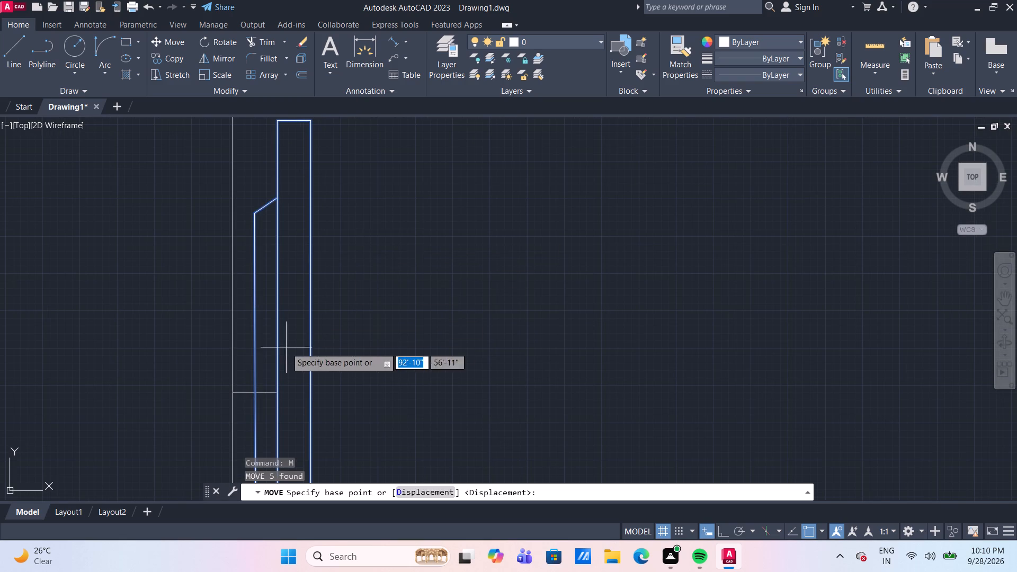
scroll(281, 355, "up", 2)
left_click(218, 442)
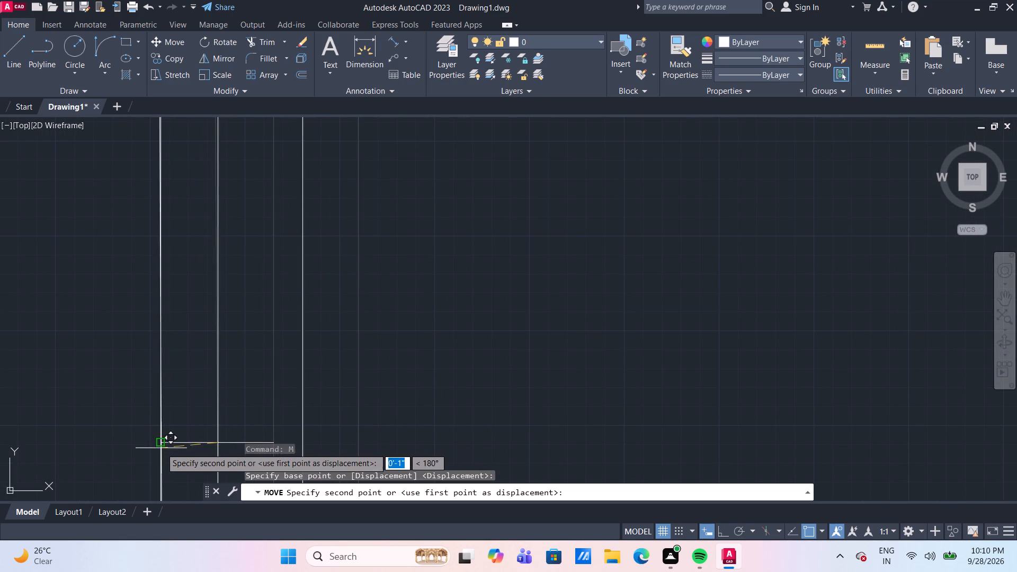
left_click(162, 442)
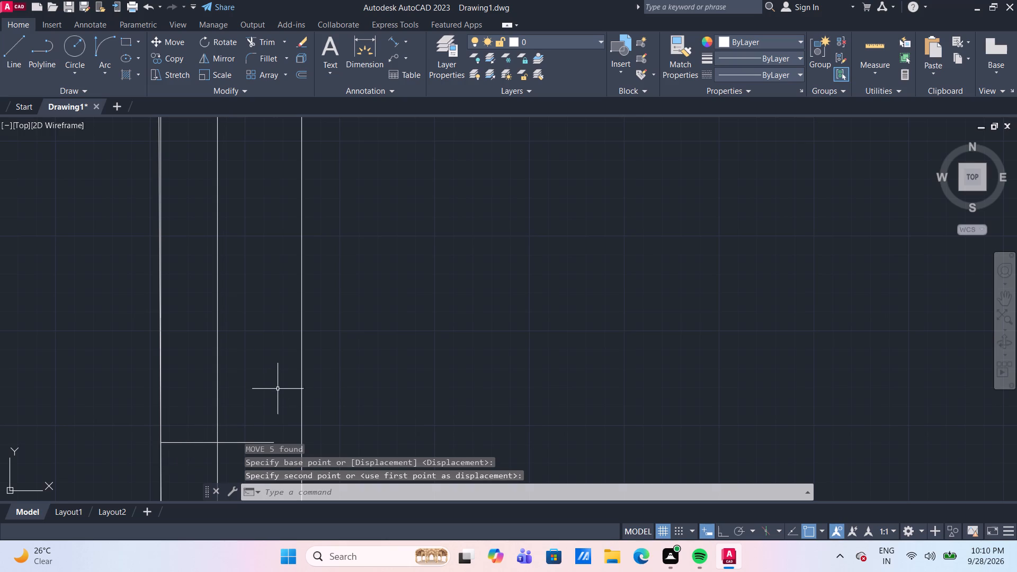
Delete the short construction line between the wall and the thin rectangle.
middle_click_drag(274, 390, 267, 266)
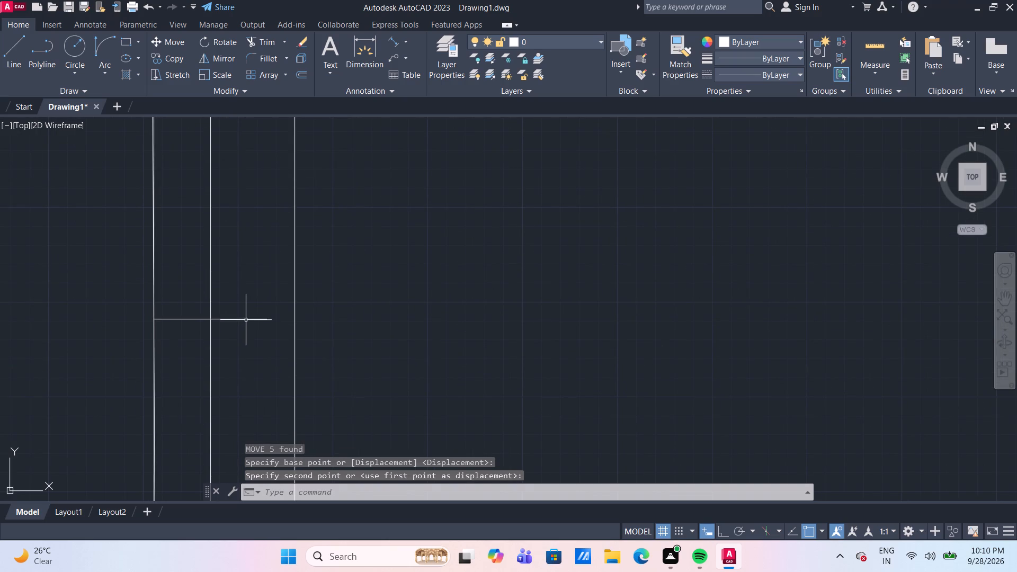
left_click(246, 320)
key("Delete")
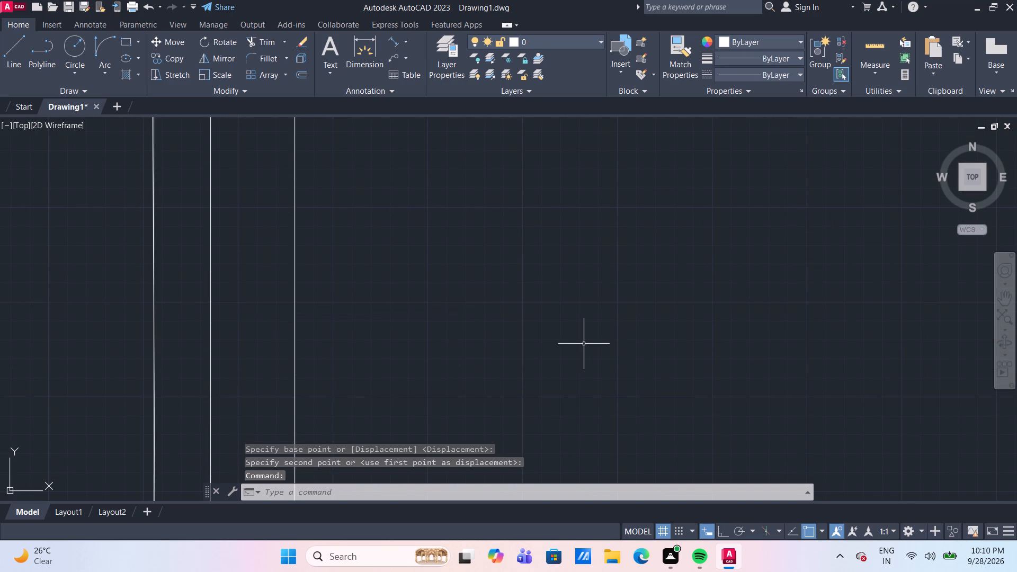
On the double square east of the floor plan, draw short lines from the inner square's south corners to the outer square's west and east edges.
scroll(584, 344, "down", 3)
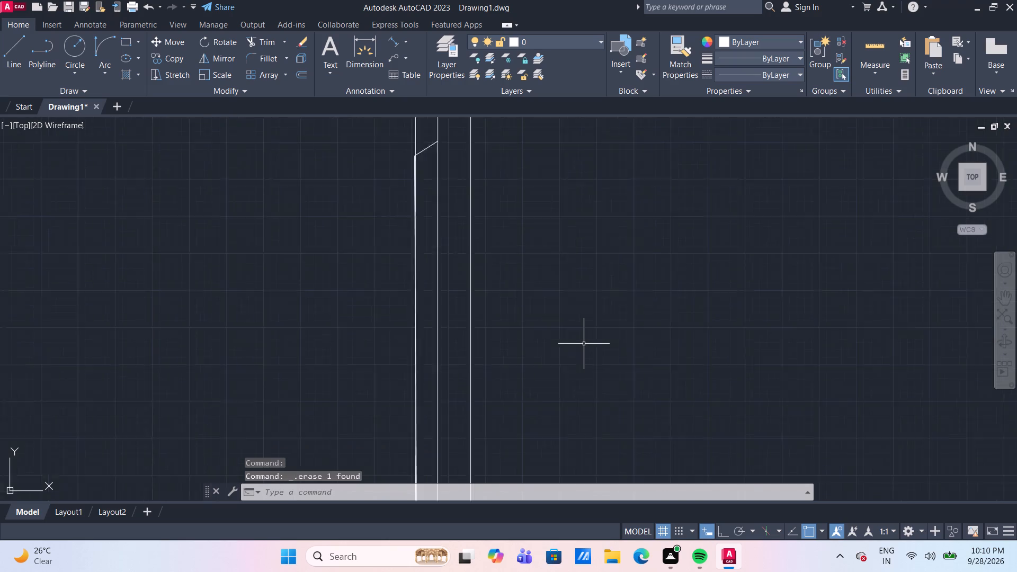
scroll(584, 344, "down", 1)
middle_click_drag(628, 406, 582, 324)
scroll(582, 324, "down", 2)
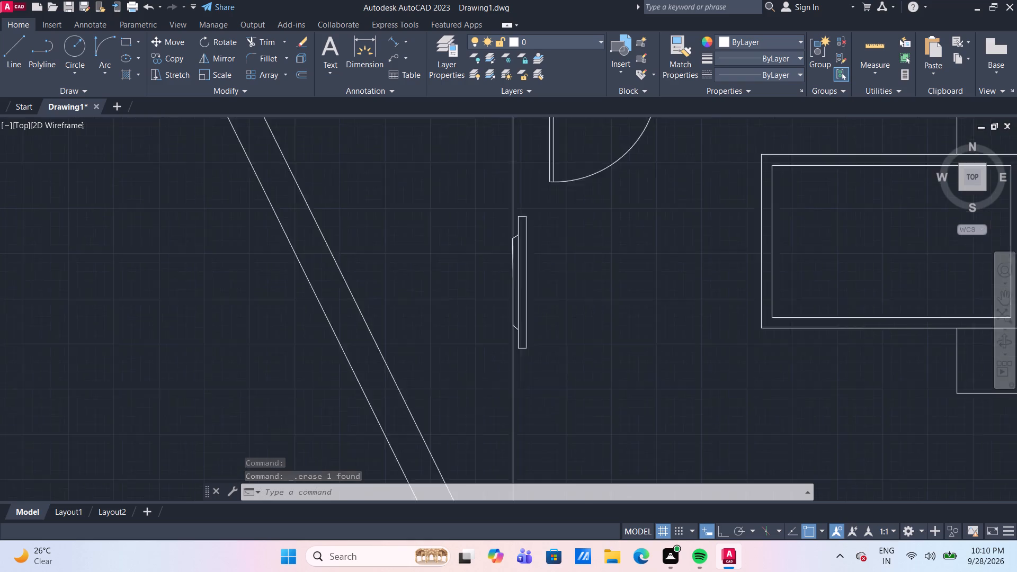
scroll(582, 324, "down", 1)
middle_click_drag(597, 382, 559, 331)
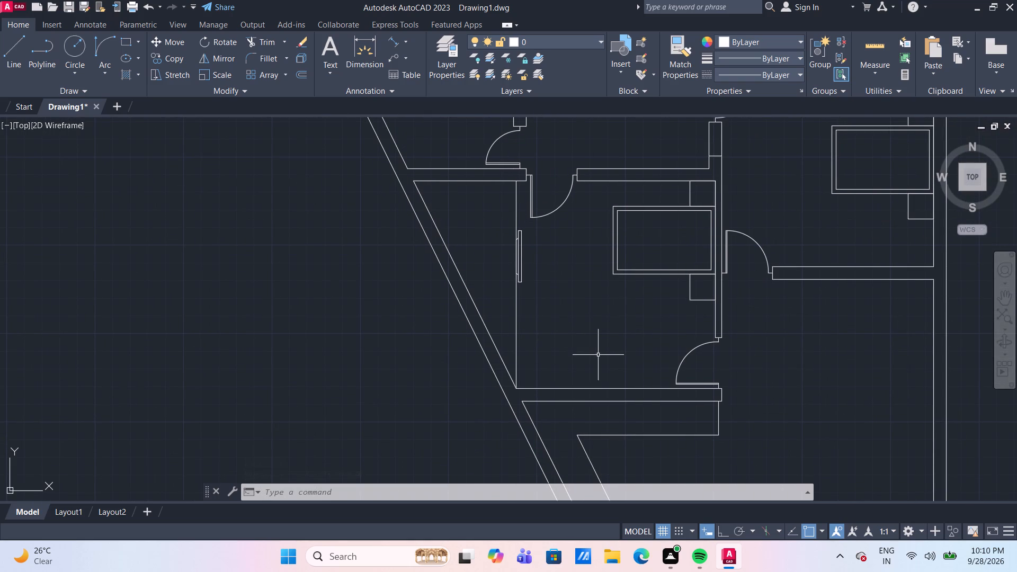
scroll(597, 359, "down", 1)
scroll(789, 357, "down", 1)
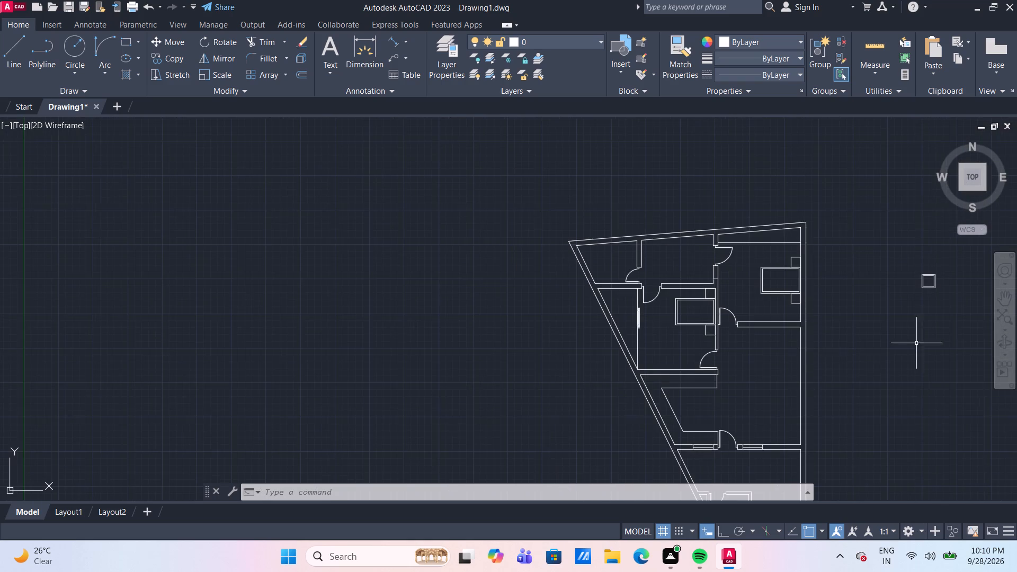
middle_click_drag(922, 343, 635, 293)
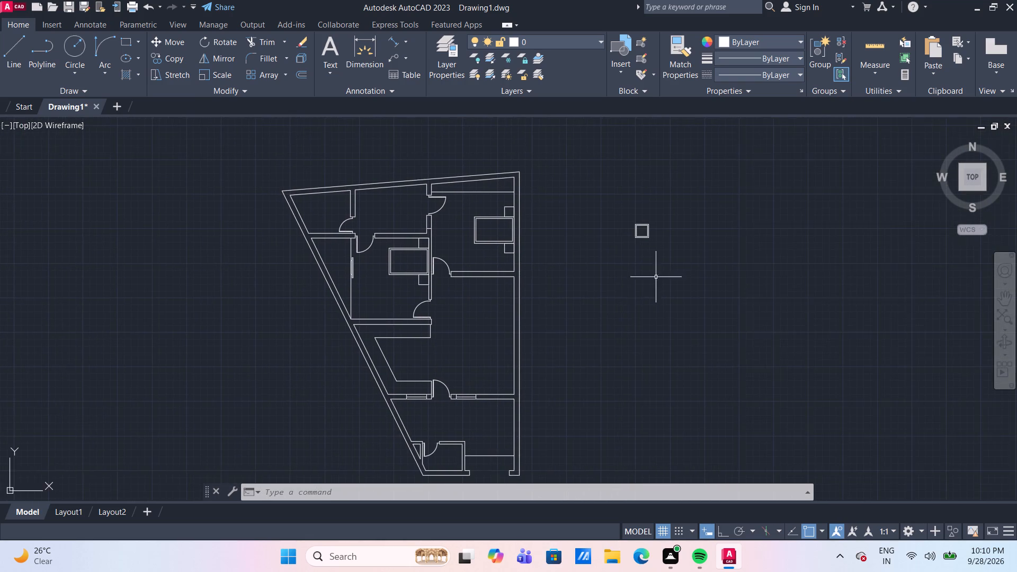
scroll(675, 246, "up", 2)
scroll(621, 225, "up", 2)
middle_click_drag(618, 234, 593, 308)
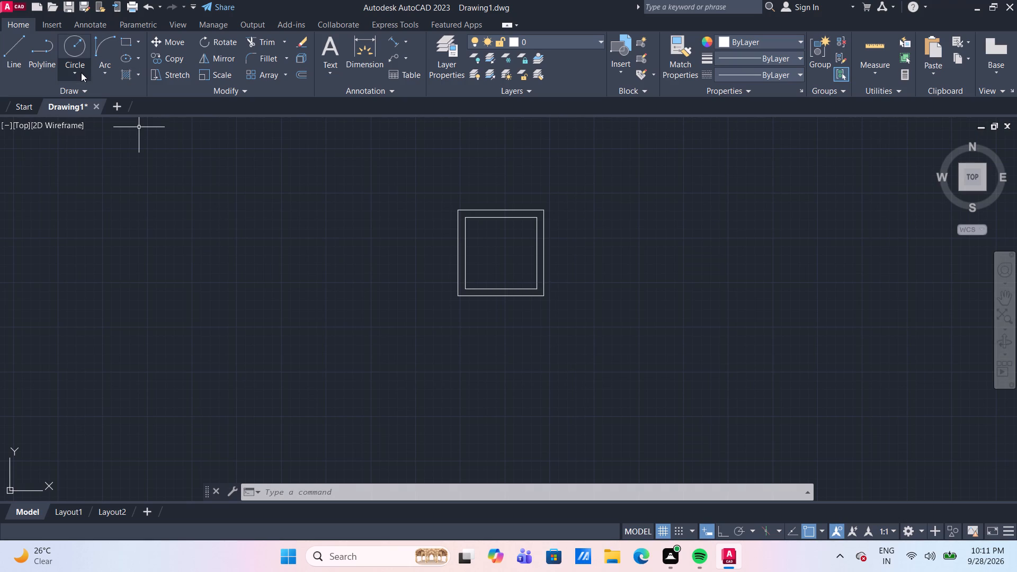
scroll(497, 307, "up", 2)
middle_click_drag(431, 296, 374, 333)
scroll(372, 322, "down", 1)
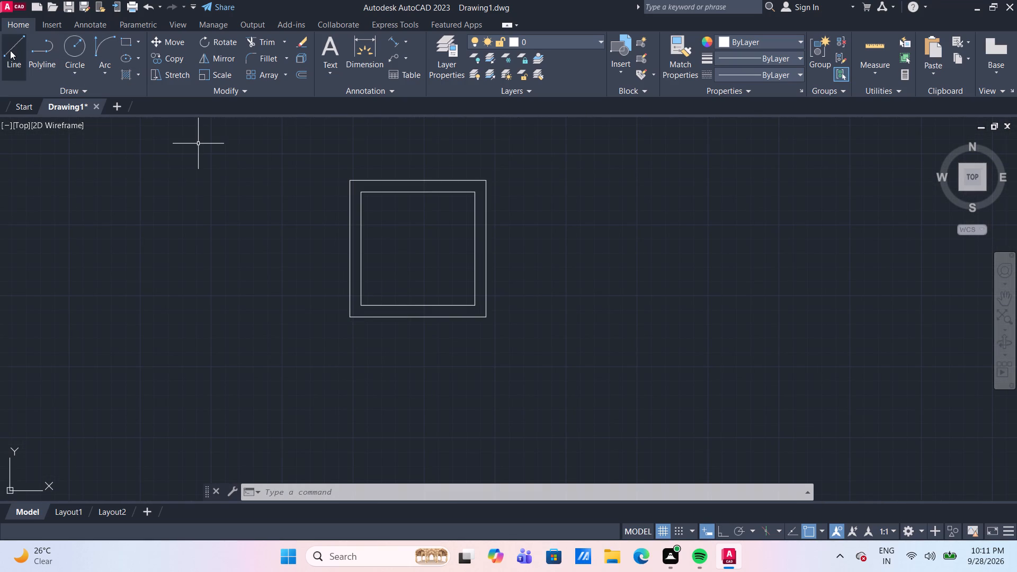
left_click_drag(10, 50, 13, 55)
scroll(370, 289, "up", 2)
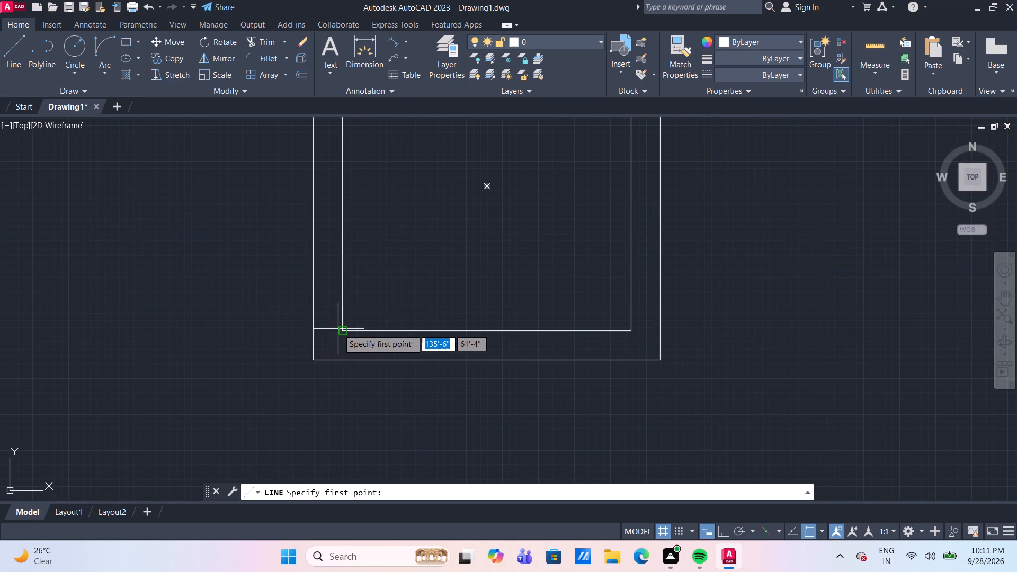
left_click(343, 330)
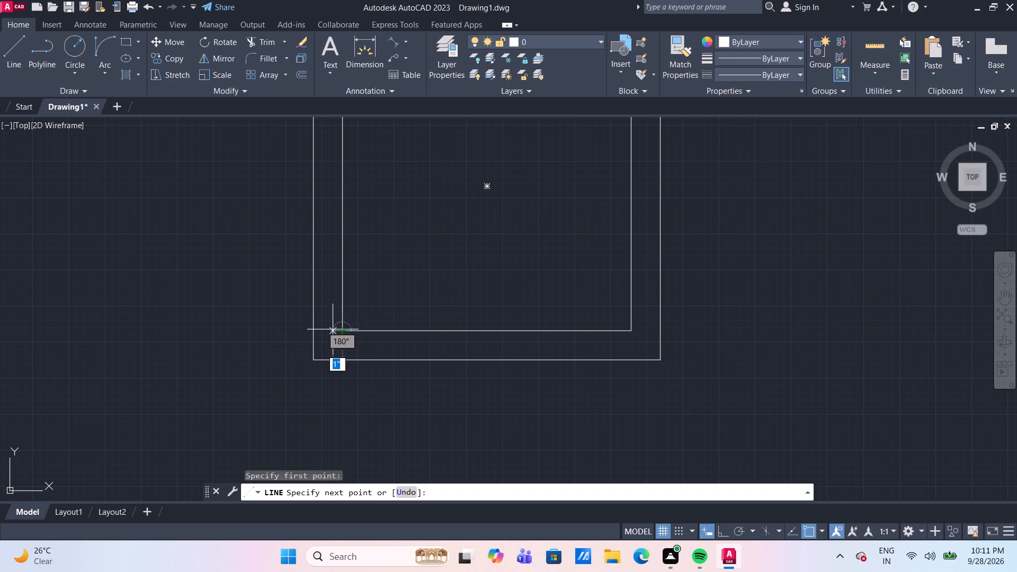
left_click(316, 328)
key("Return")
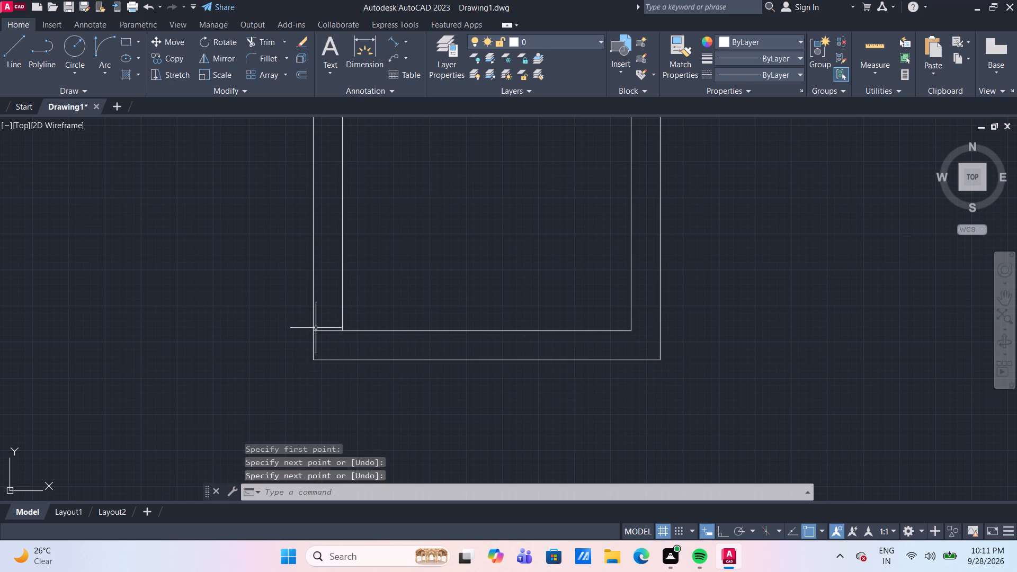
left_click(20, 61)
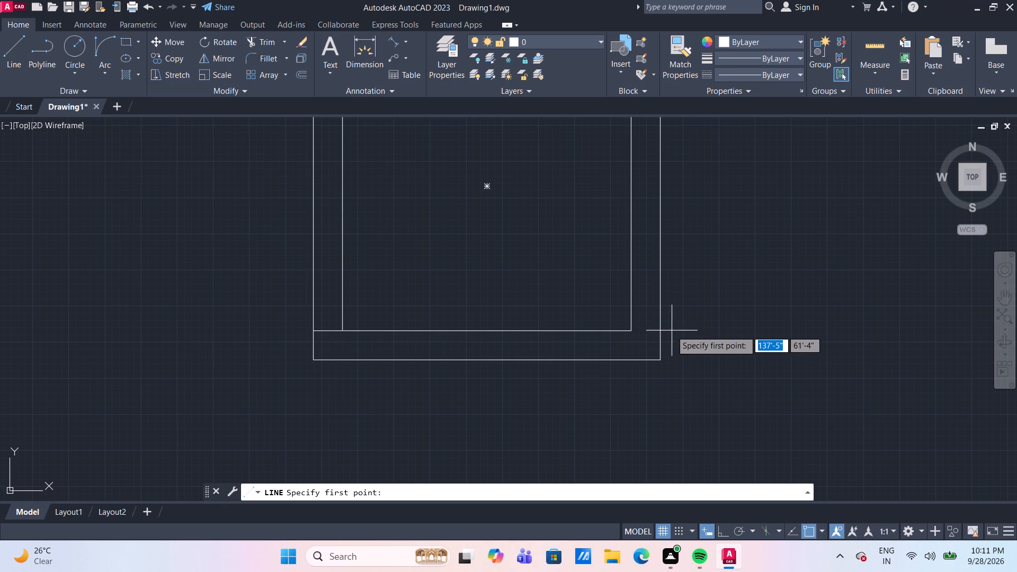
left_click(632, 332)
left_click(660, 330)
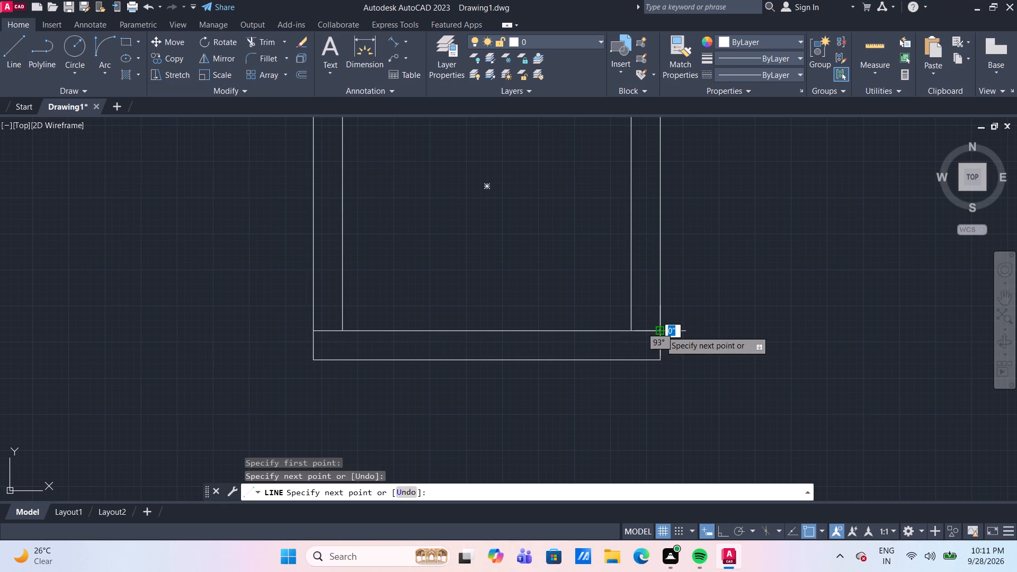
key("Return")
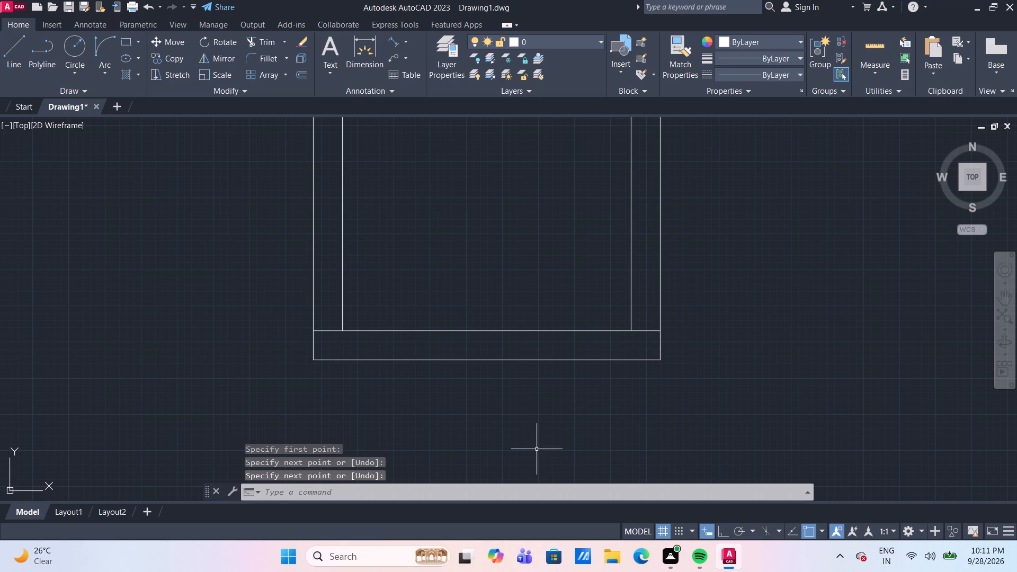
Explode the outer square into separate lines.
left_click(538, 359)
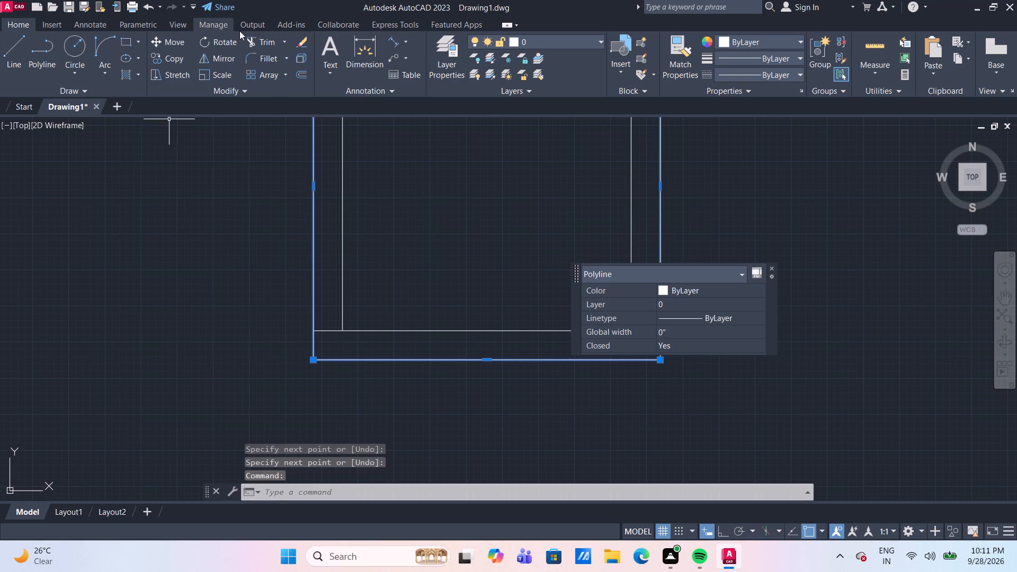
left_click(302, 58)
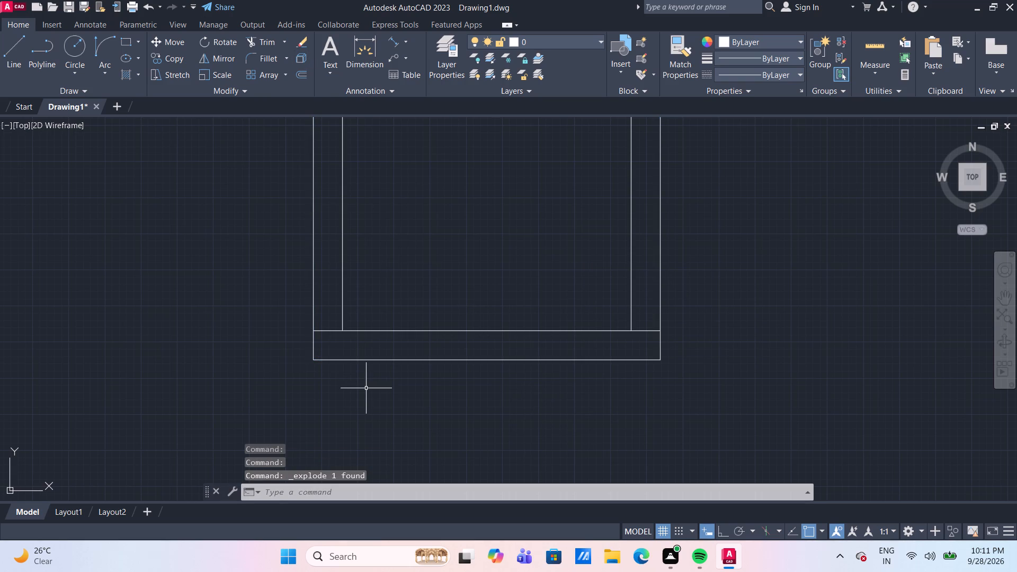
Trim away the outer square's south edge and the side segments extending below the inner square's south line.
type("TR")
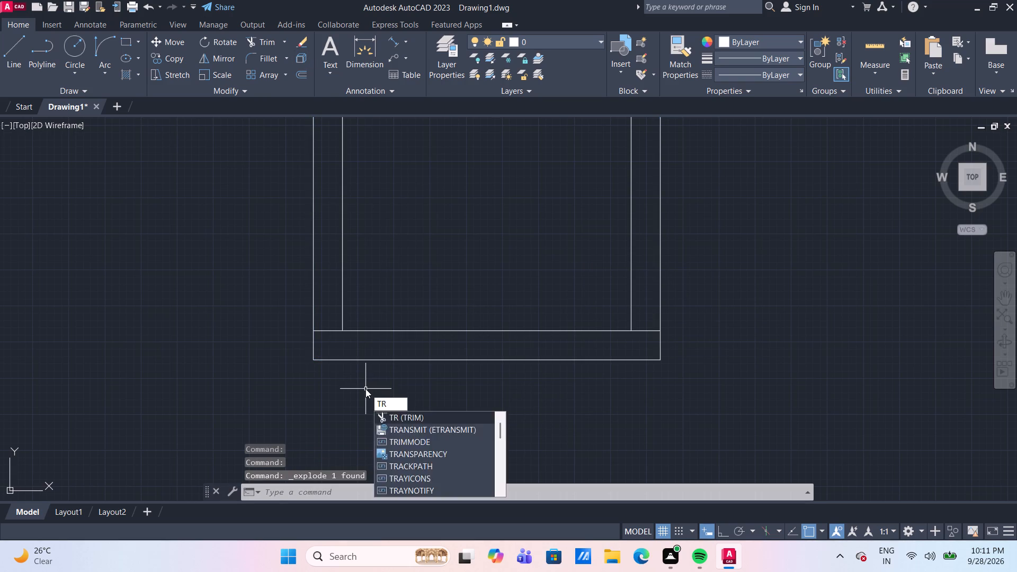
key("Return")
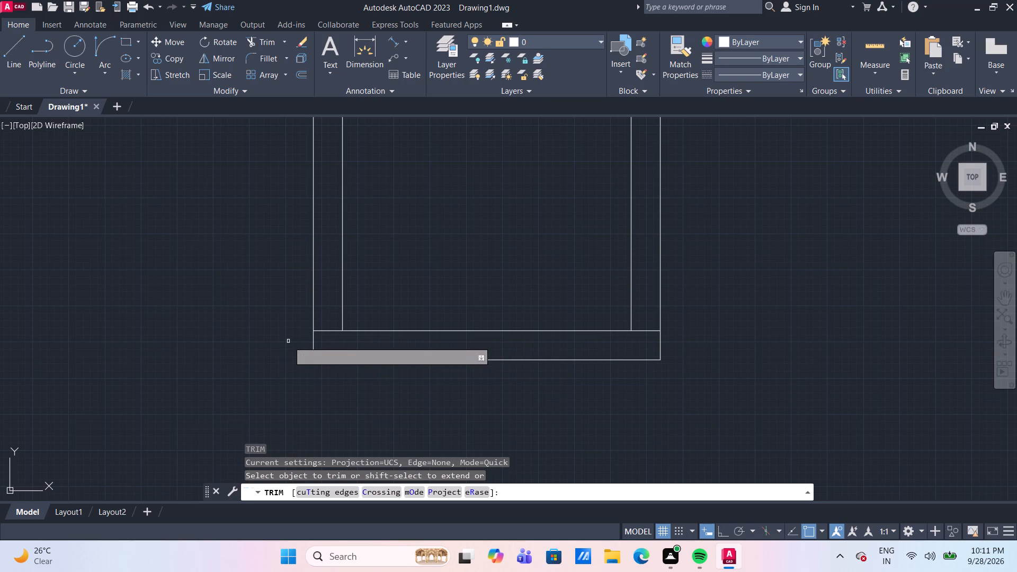
left_click(289, 341)
left_click_drag(359, 373, 386, 379)
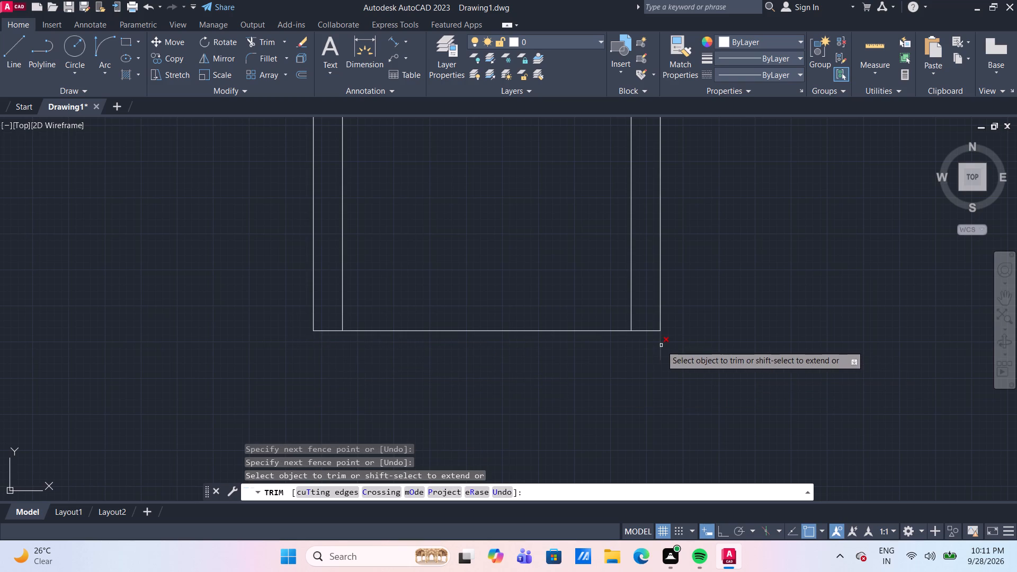
left_click(661, 345)
scroll(660, 353, "down", 3)
middle_click_drag(733, 367, 693, 333)
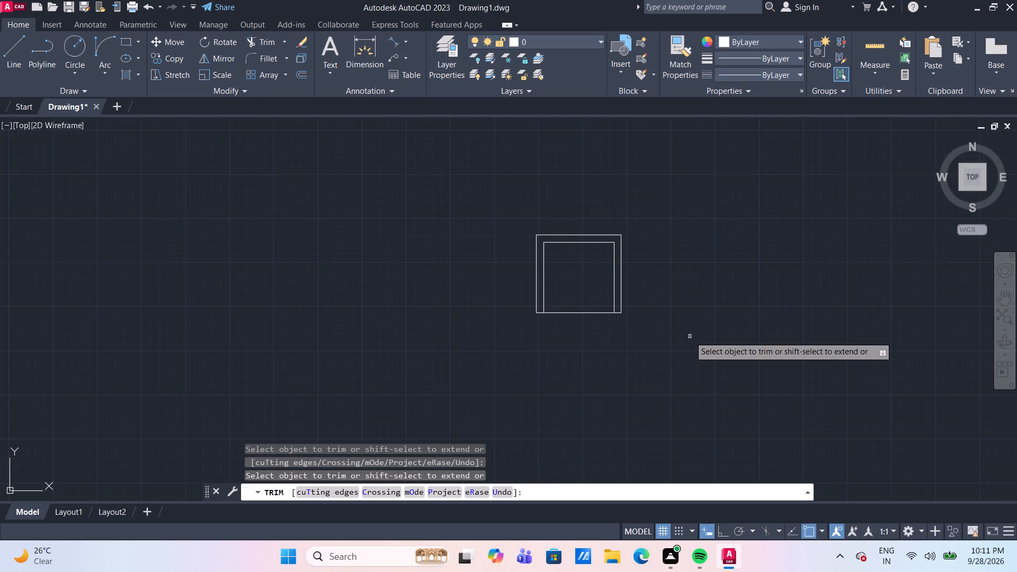
key("Escape")
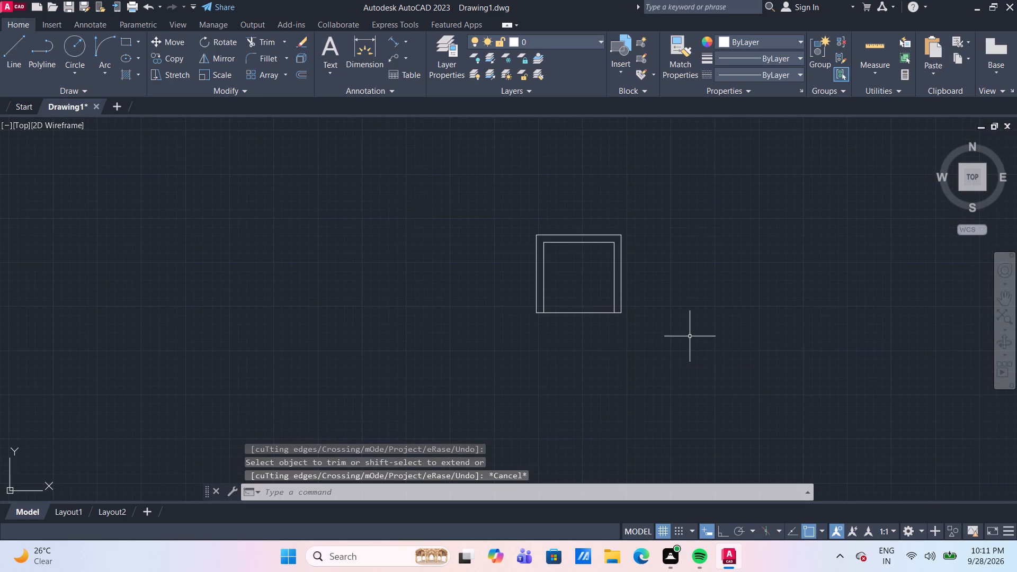
Draw a 1'3" by 1'3" rectangle in the empty space west of the trimmed double square.
left_click_drag(124, 42, 133, 49)
left_click(130, 37)
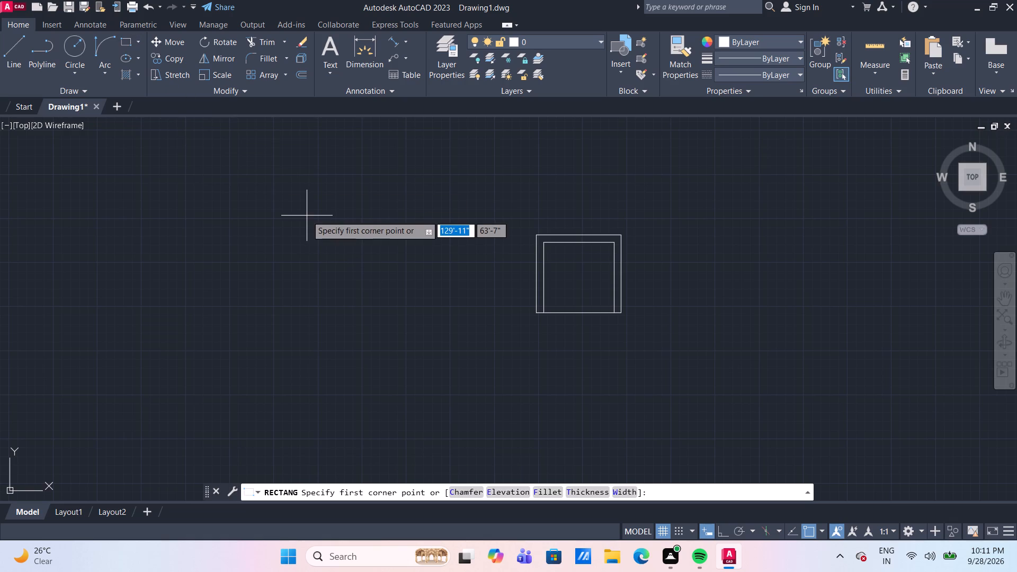
left_click(300, 228)
key("1")
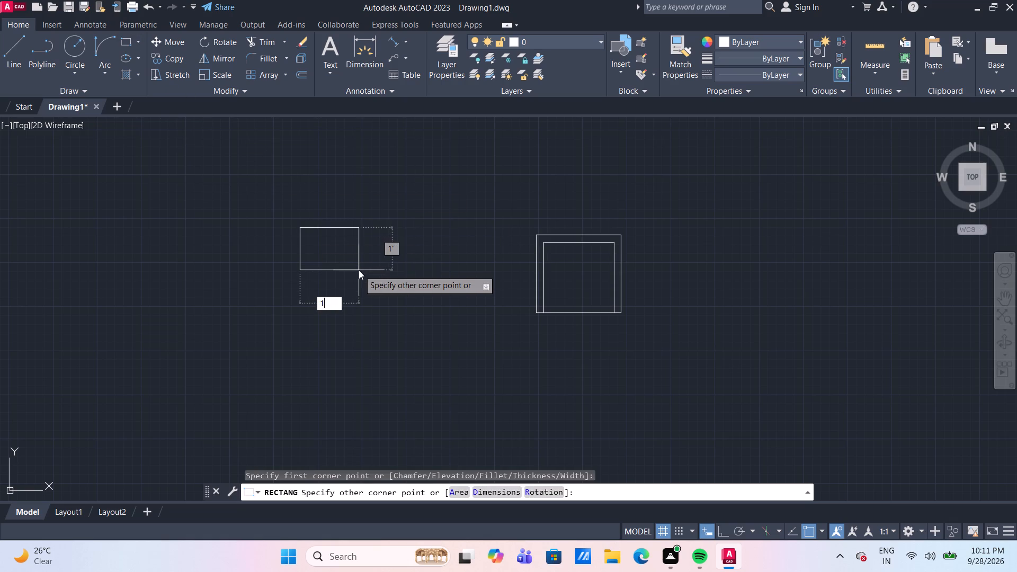
type("'3\"")
key("Tab")
key("1")
type("'3\"")
key("Return")
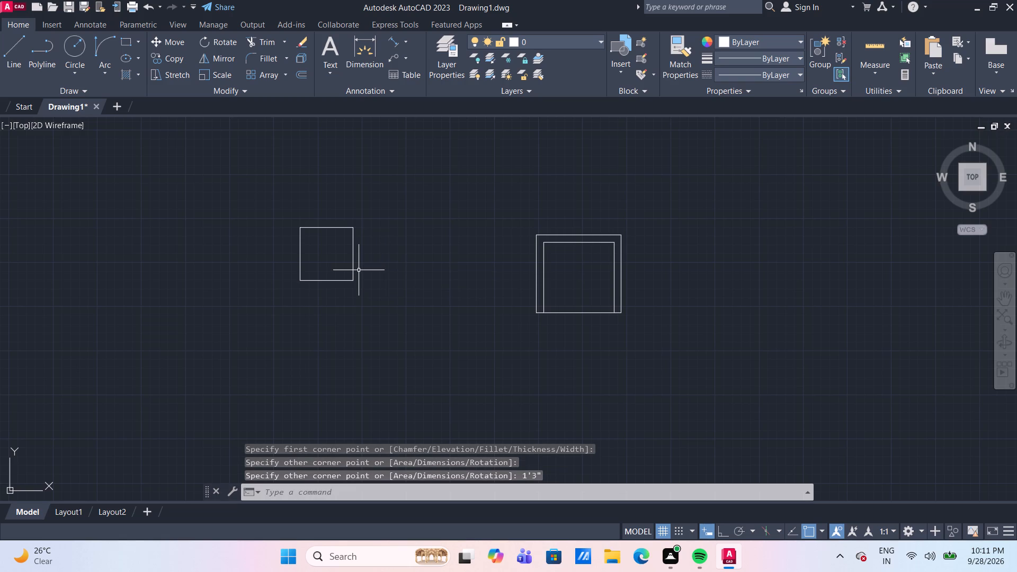
Group all the lines of the trimmed double square into one object.
scroll(608, 315, "down", 1)
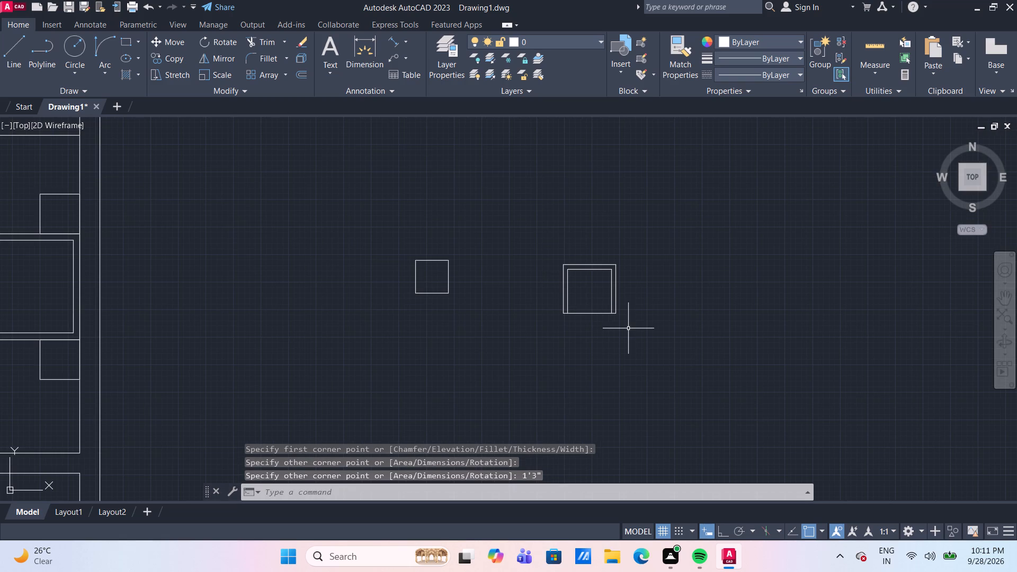
left_click(628, 328)
left_click(557, 242)
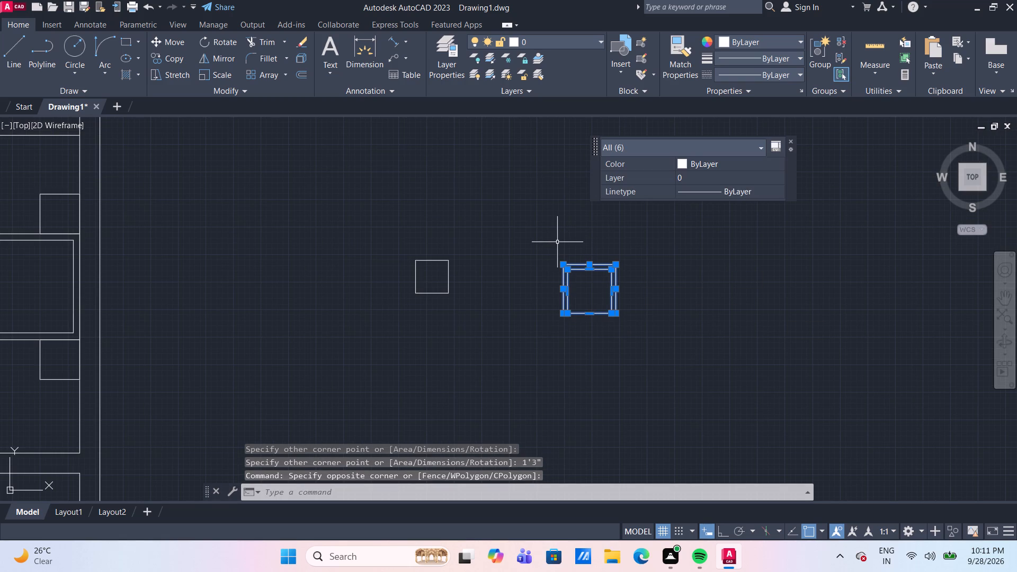
key("g")
key("Return")
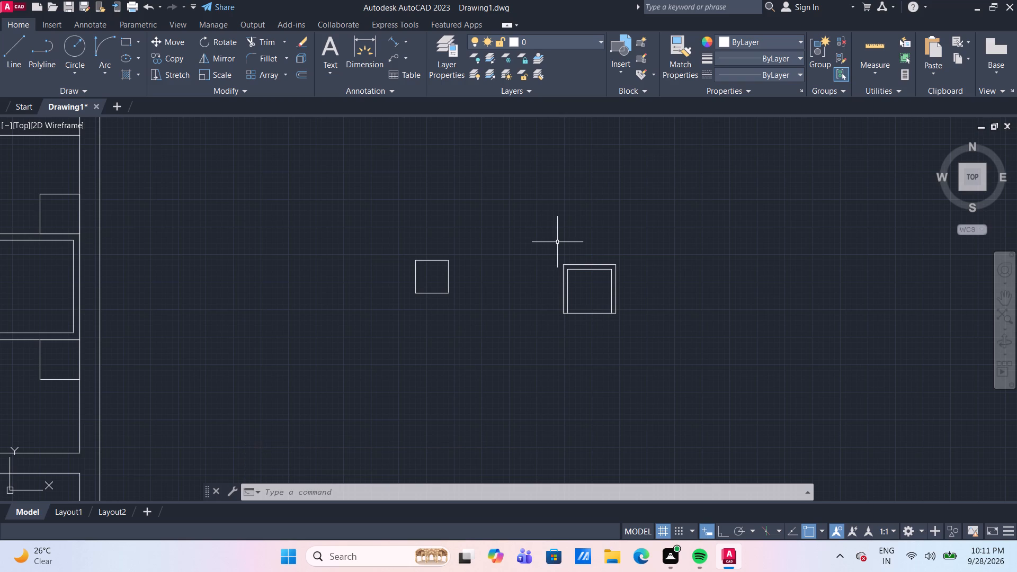
Mirror the grouped piece southward about its south edge with Ortho on, keeping the source object.
left_click_drag(631, 326, 605, 301)
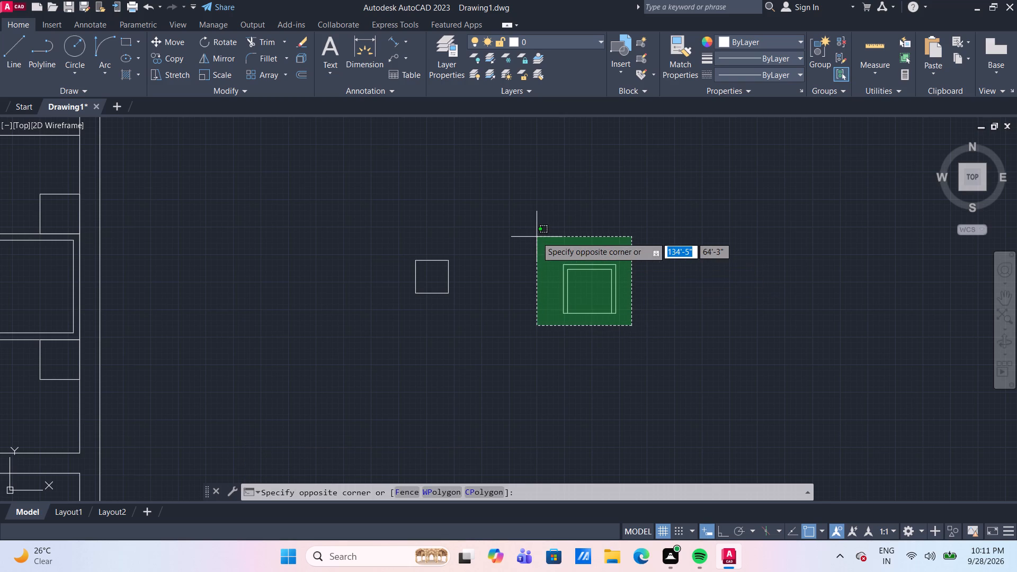
left_click(537, 237)
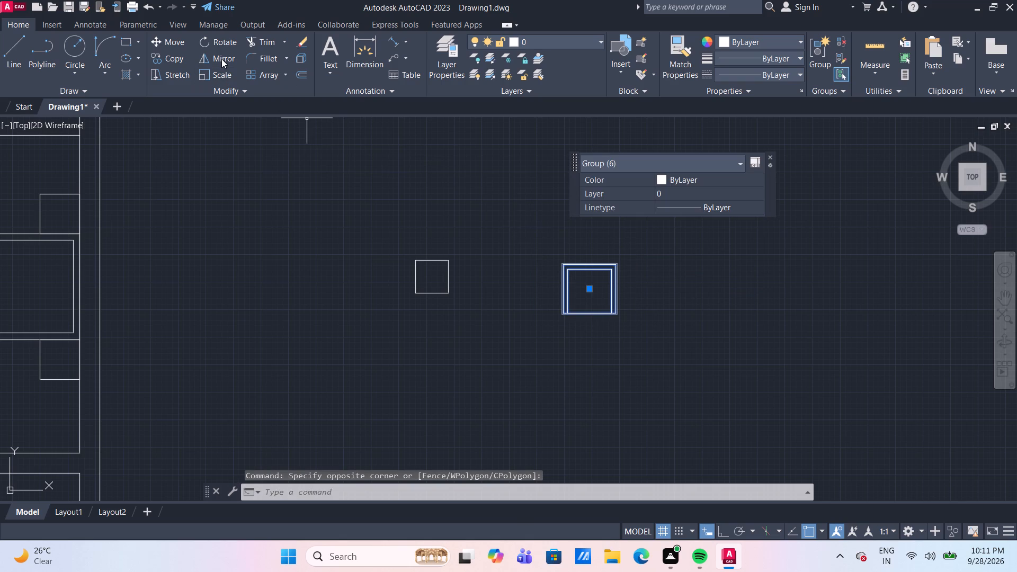
left_click(220, 57)
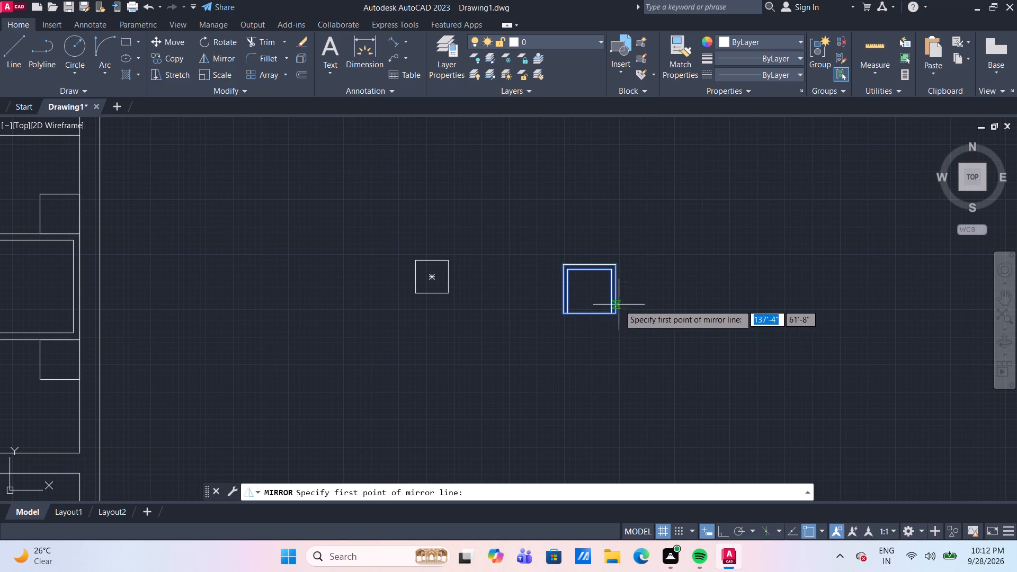
left_click_drag(618, 313, 620, 324)
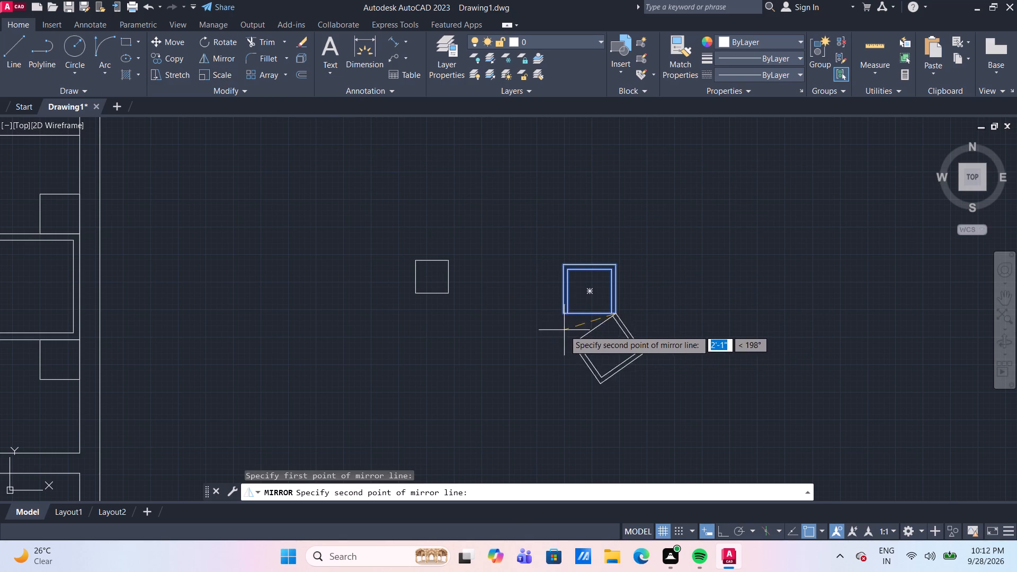
left_click(723, 532)
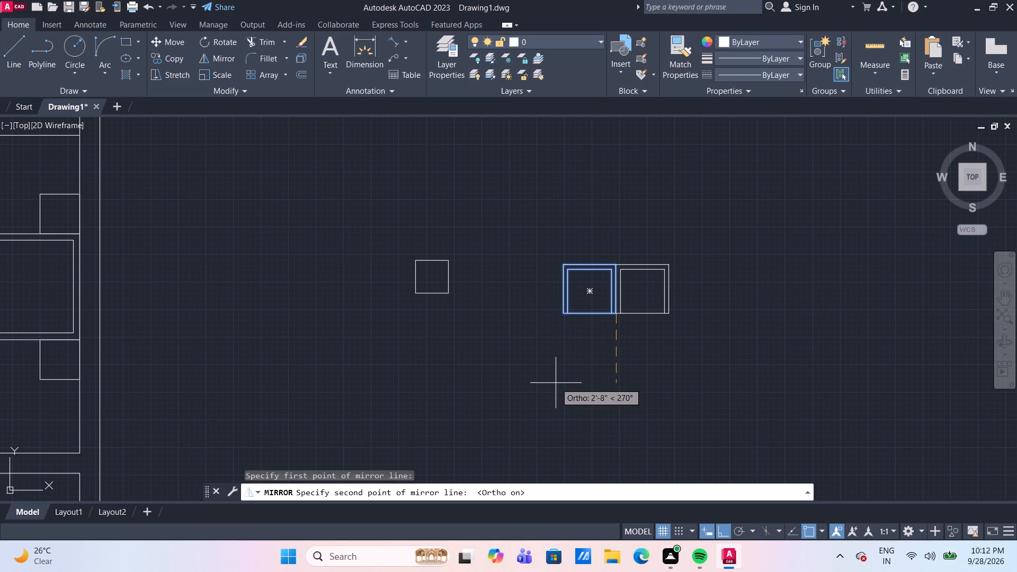
left_click(548, 314)
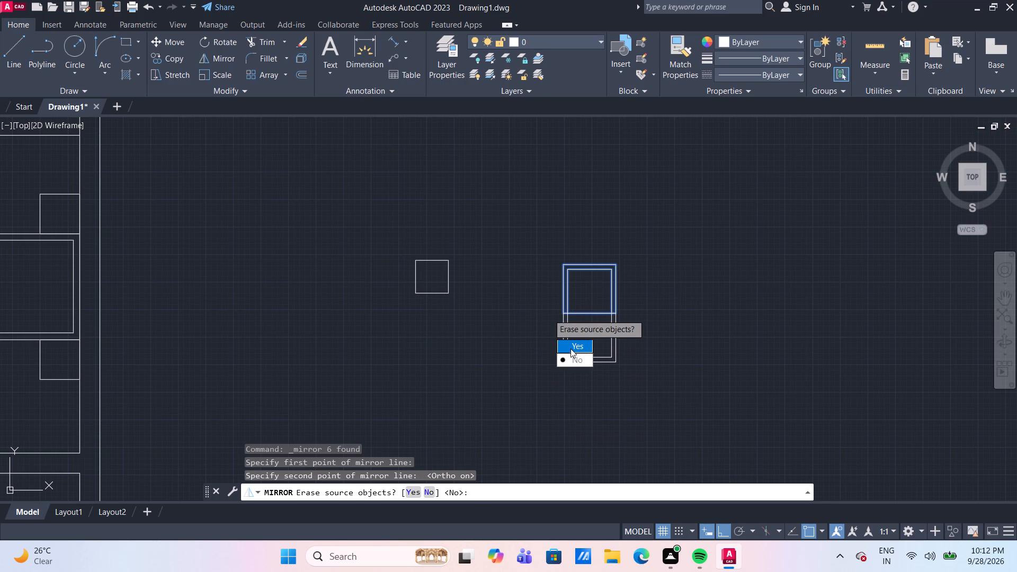
left_click_drag(580, 360, 548, 314)
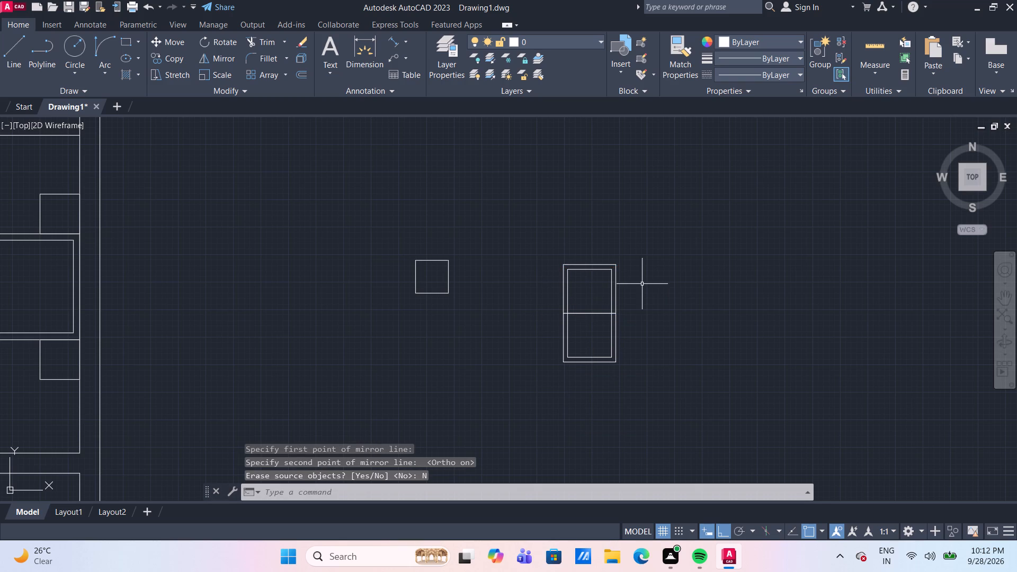
Rotate the northern grouped seating piece 180° about its northeast corner.
left_click_drag(643, 284, 625, 274)
left_click(548, 237)
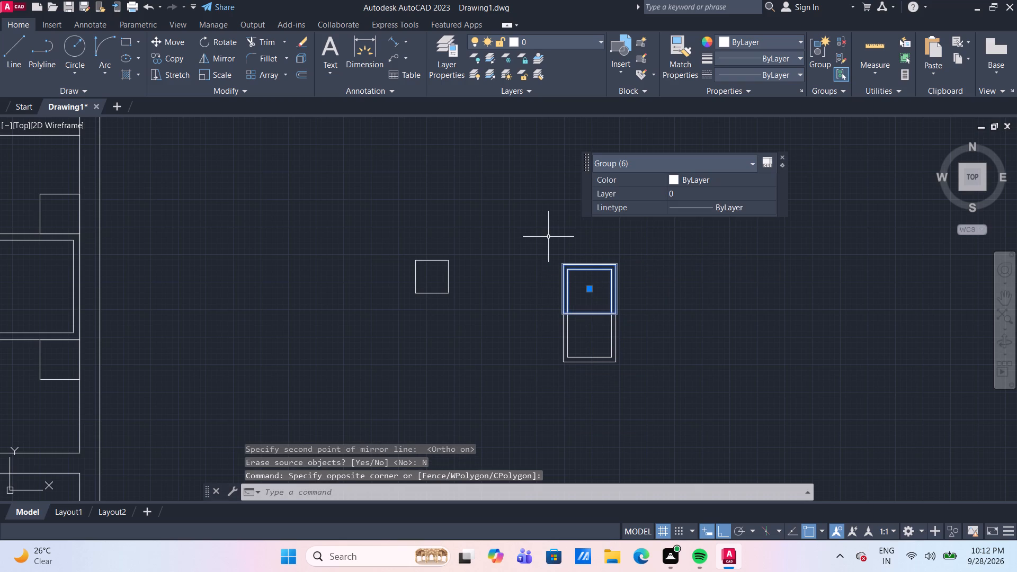
left_click(202, 44)
left_click(620, 264)
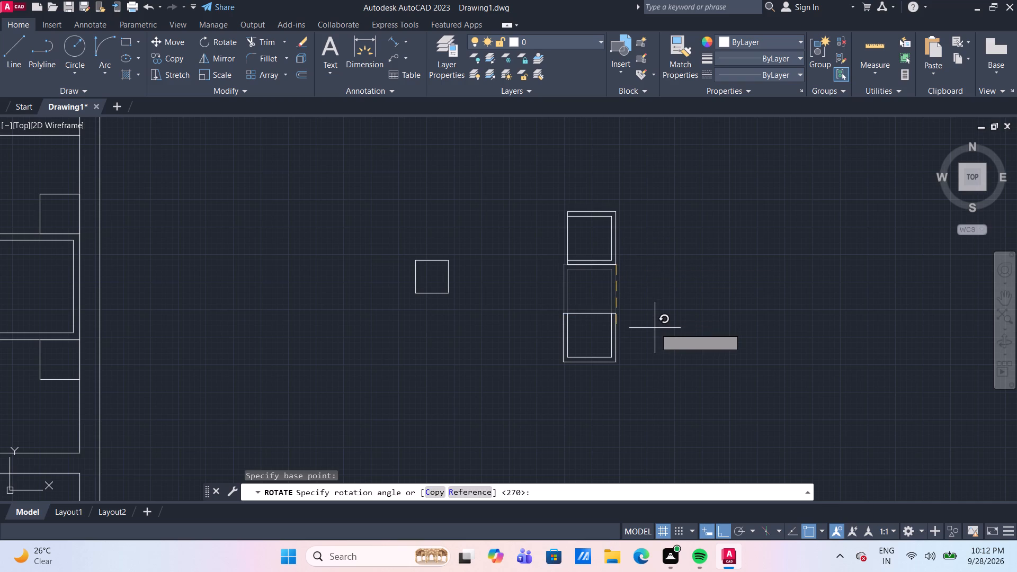
left_click(478, 334)
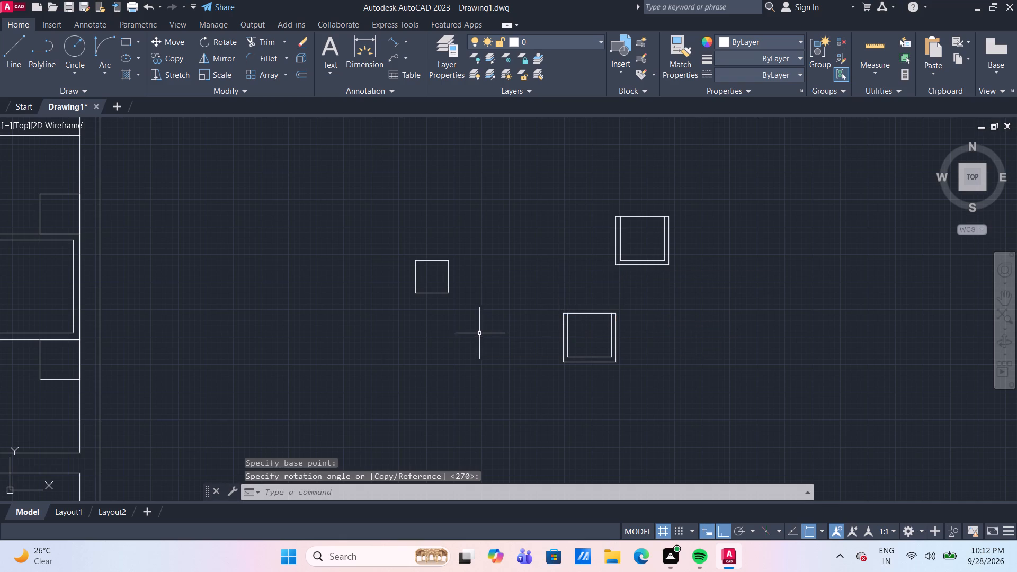
Move the southern grouped seating piece by its centre, with Ortho off, into the bedroom's open floor south of the bed.
left_click_drag(643, 382, 609, 341)
left_click(527, 290)
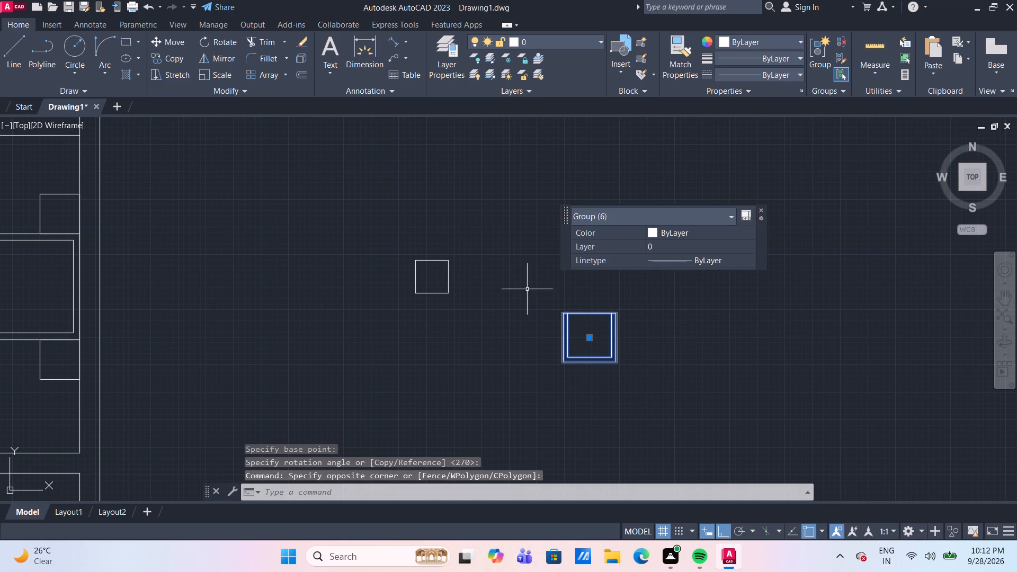
key("m")
key("Return")
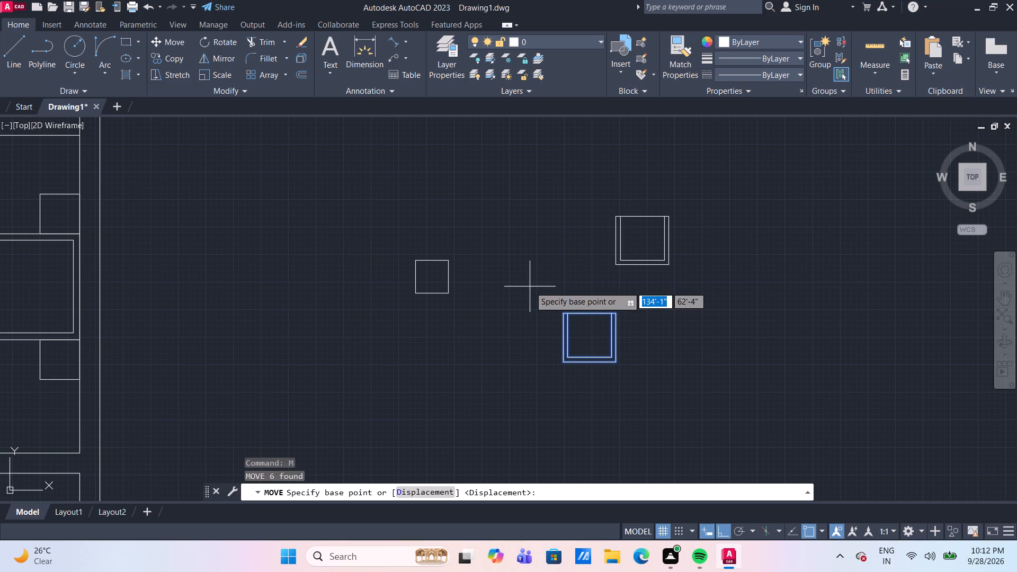
scroll(541, 302, "down", 1)
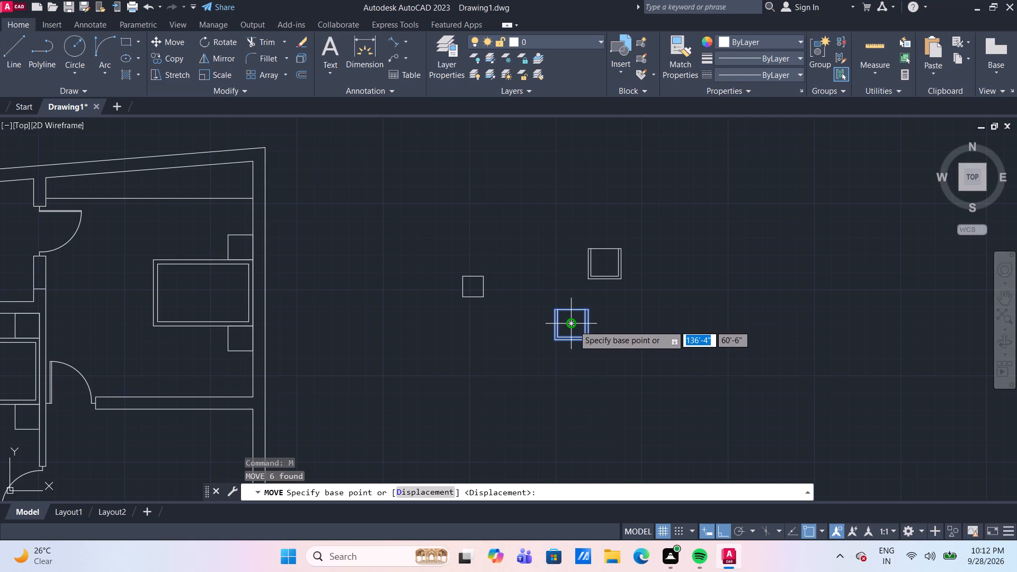
left_click(574, 326)
scroll(183, 382, "down", 1)
middle_click_drag(212, 364, 415, 294)
middle_click_drag(285, 381, 329, 284)
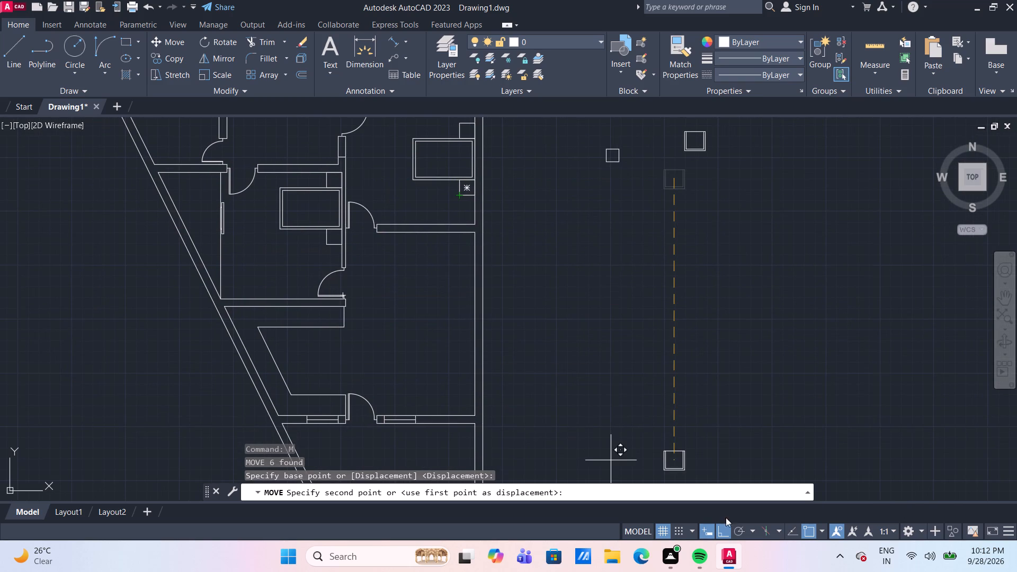
left_click(722, 534)
scroll(268, 272, "up", 2)
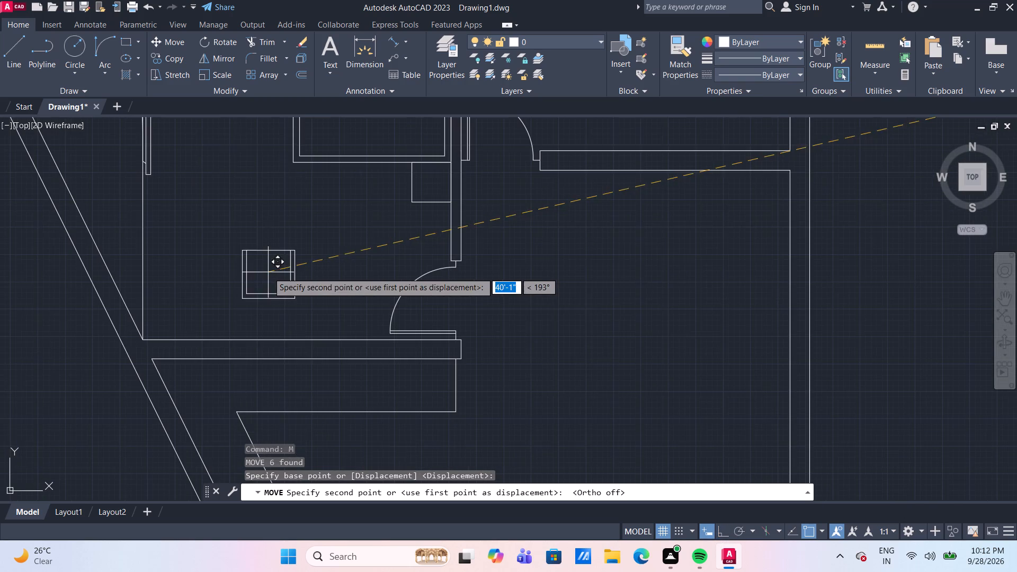
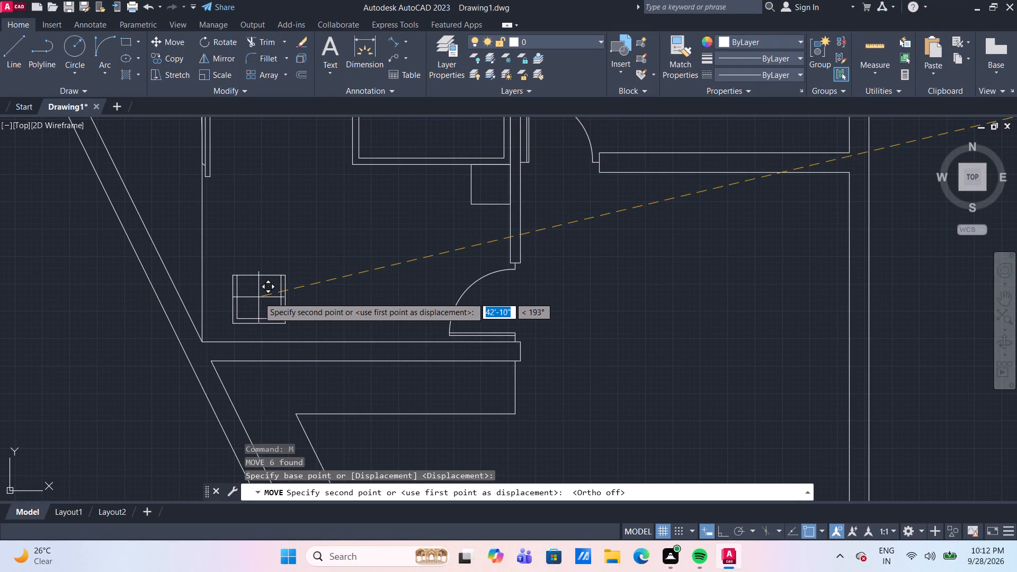
Place the grouped seating piece being moved near the bedroom's southwest corner, south of the bed.
left_click(258, 297)
Move the remaining grouped seating piece from outside the plan to the floor between the first seating piece and the bedroom's southeast door.
scroll(394, 298, "down", 3)
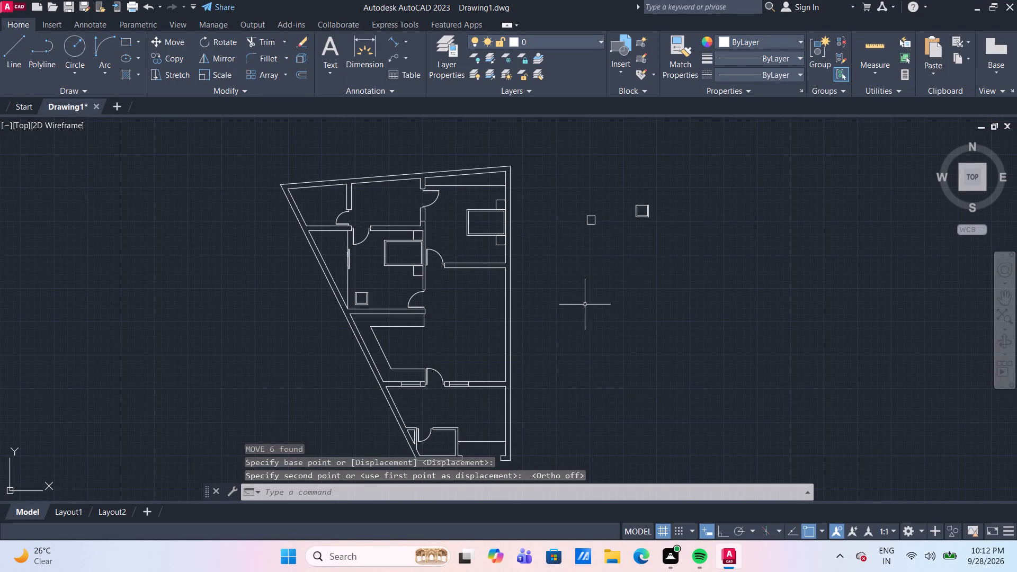
left_click_drag(674, 230, 658, 220)
left_click(615, 187)
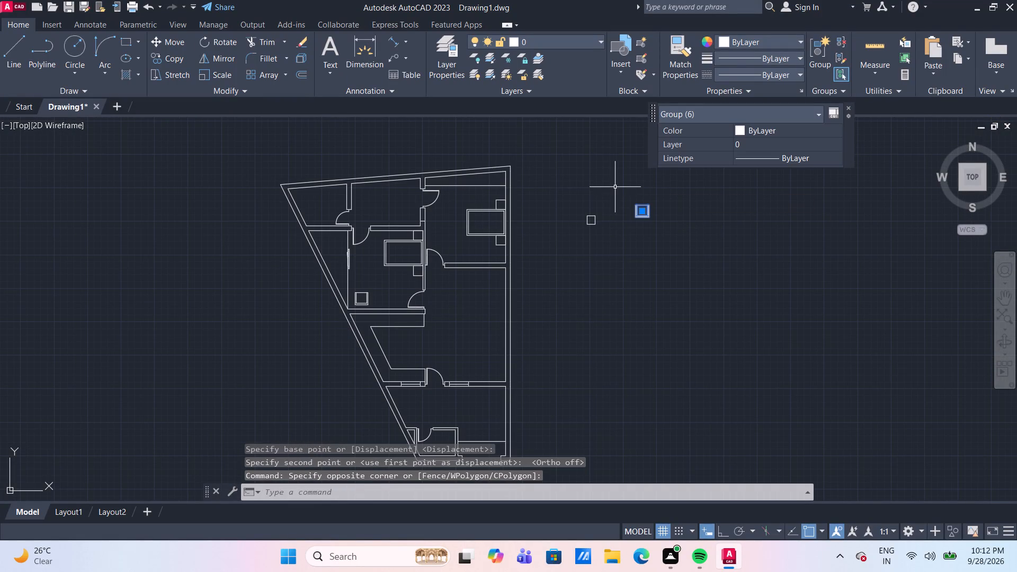
key("c")
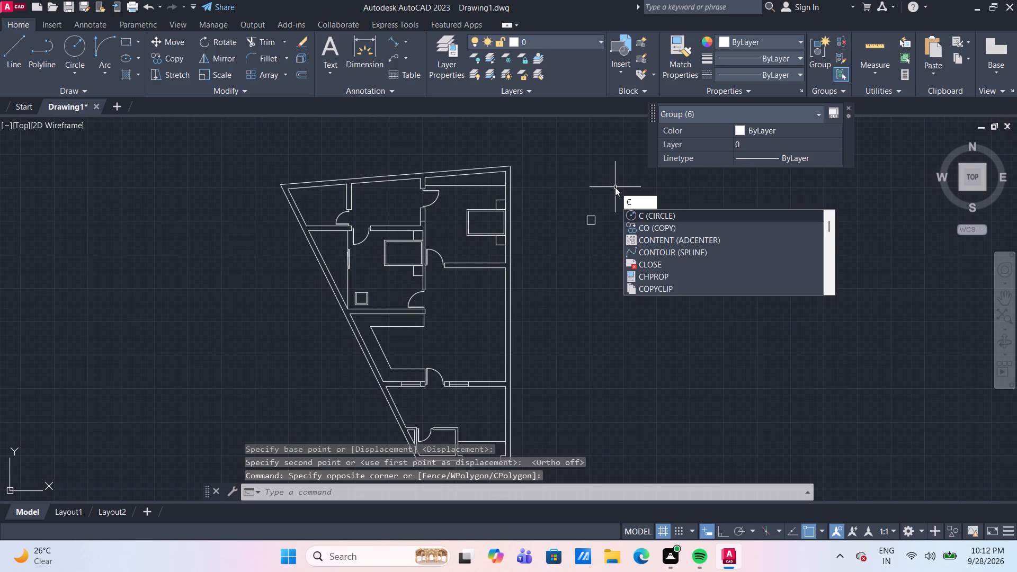
key("BackSpace")
key("m")
key("Return")
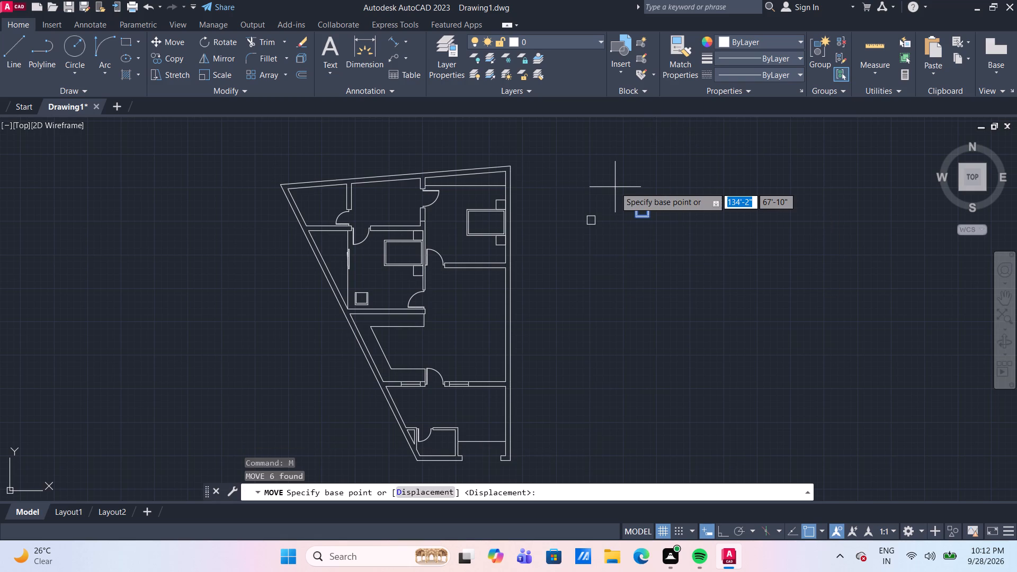
left_click(641, 213)
scroll(448, 292, "up", 3)
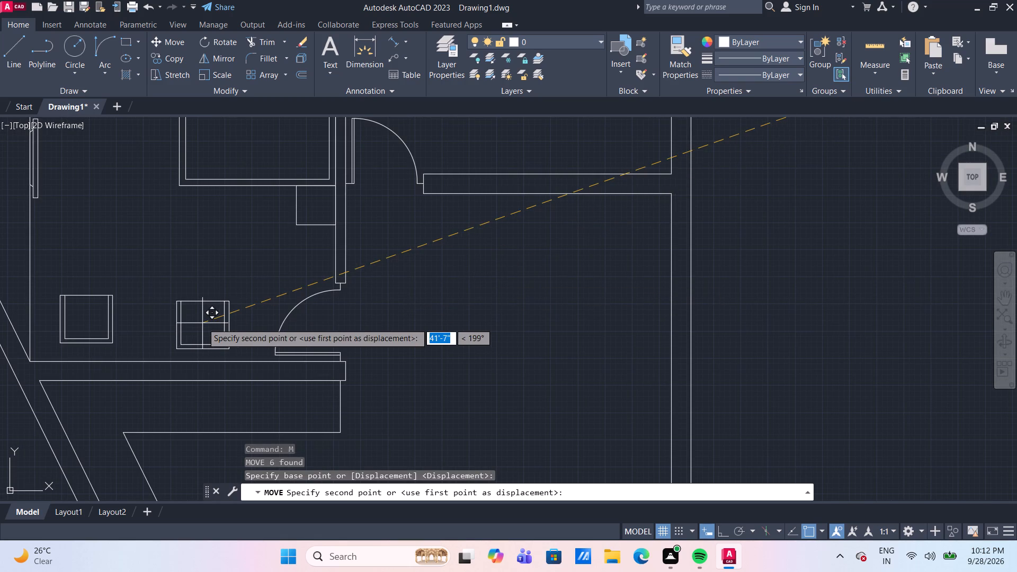
middle_click_drag(207, 323, 323, 305)
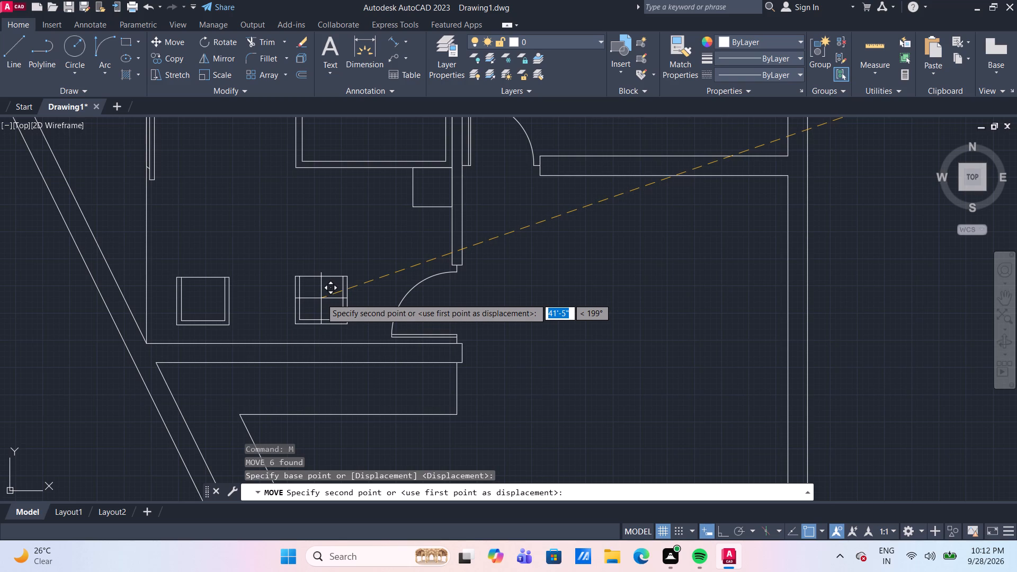
left_click(321, 298)
Move the small closed square from outside the plan into the gap between the two seating pieces.
scroll(492, 258, "down", 3)
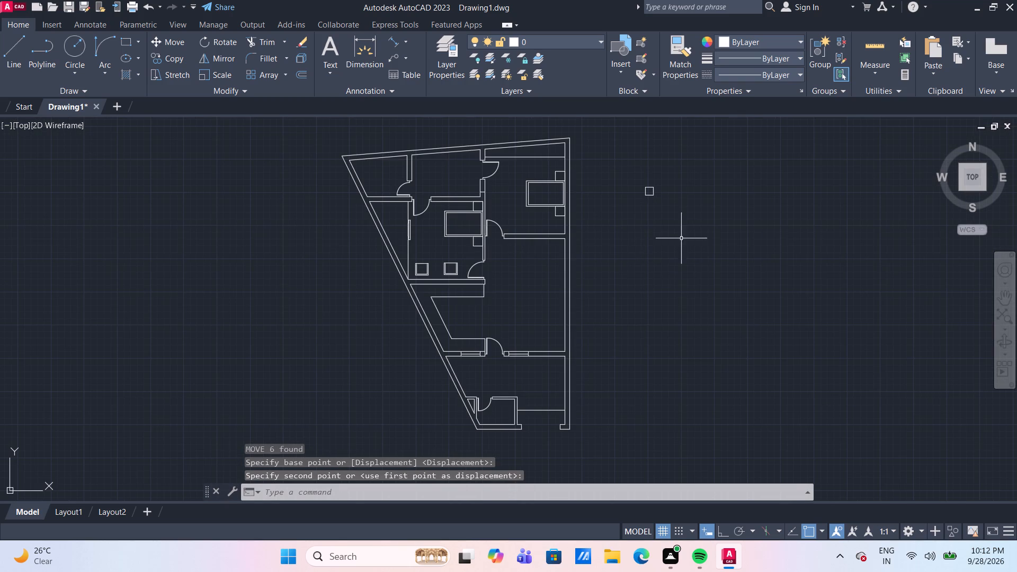
scroll(680, 215, "up", 2)
left_click_drag(680, 215, 672, 210)
left_click(576, 136)
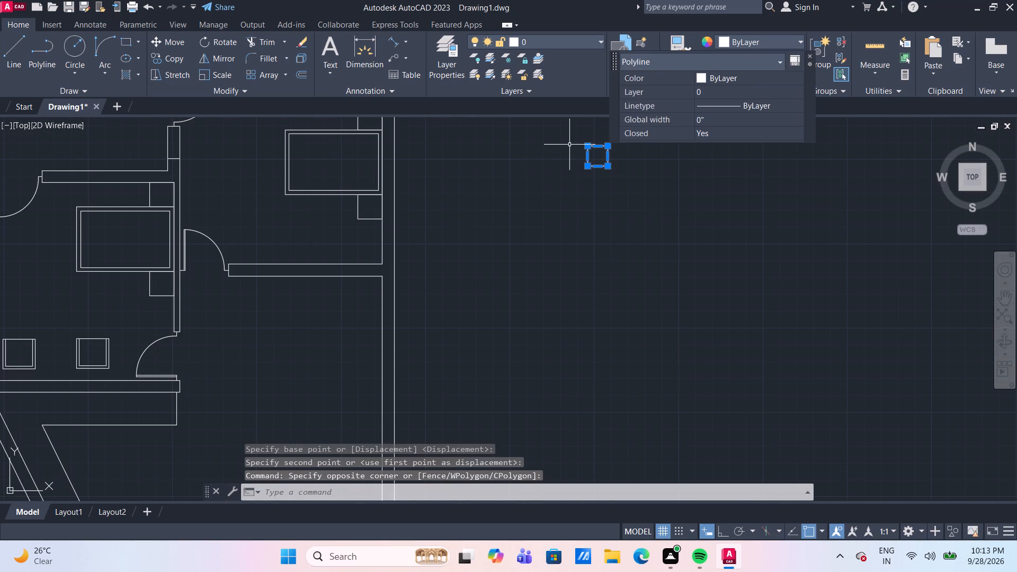
key("m")
key("Return")
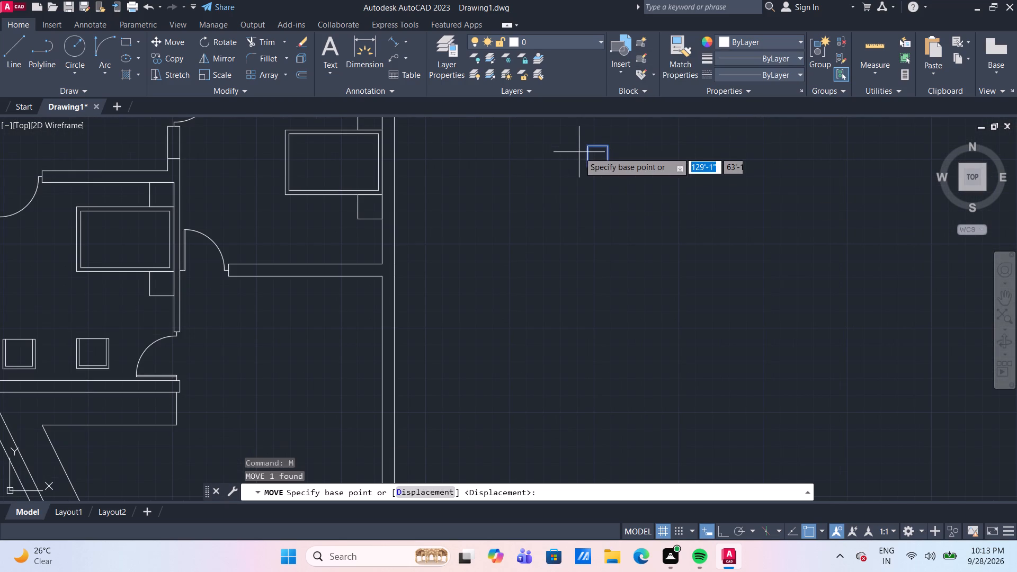
left_click(594, 159)
scroll(594, 159, "down", 3)
scroll(468, 228, "up", 4)
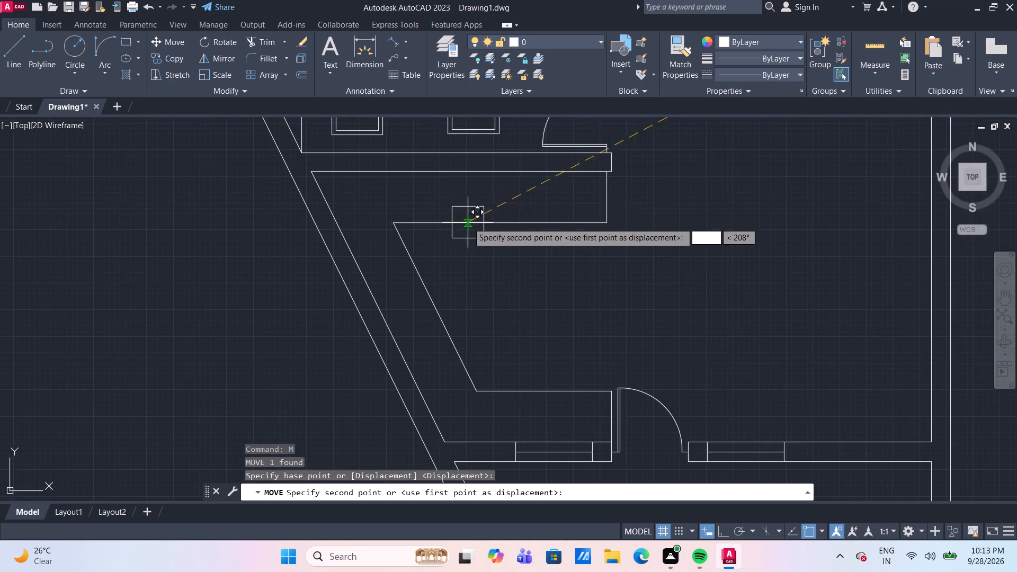
middle_click_drag(464, 195, 495, 298)
scroll(468, 209, "up", 2)
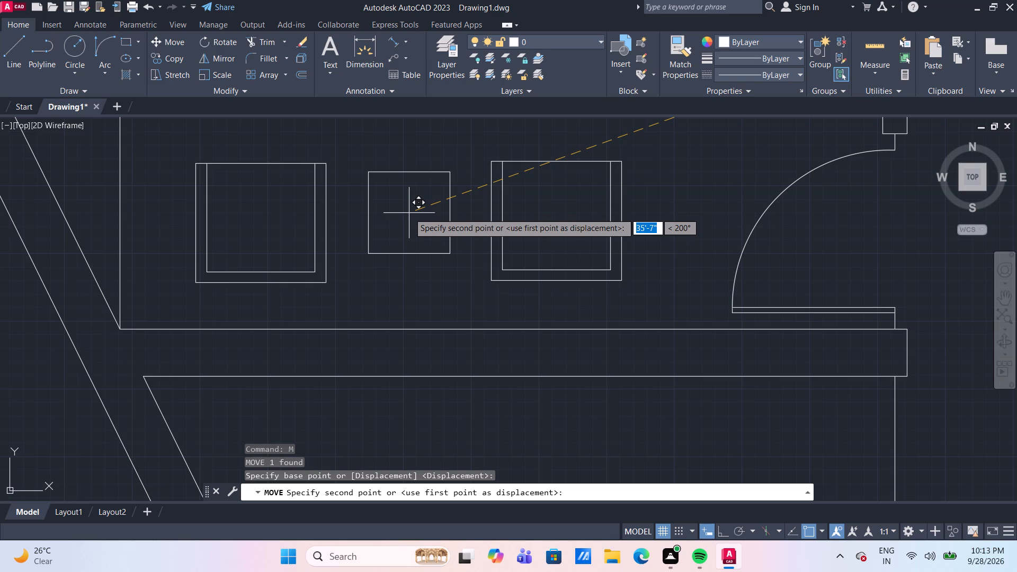
left_click(409, 213)
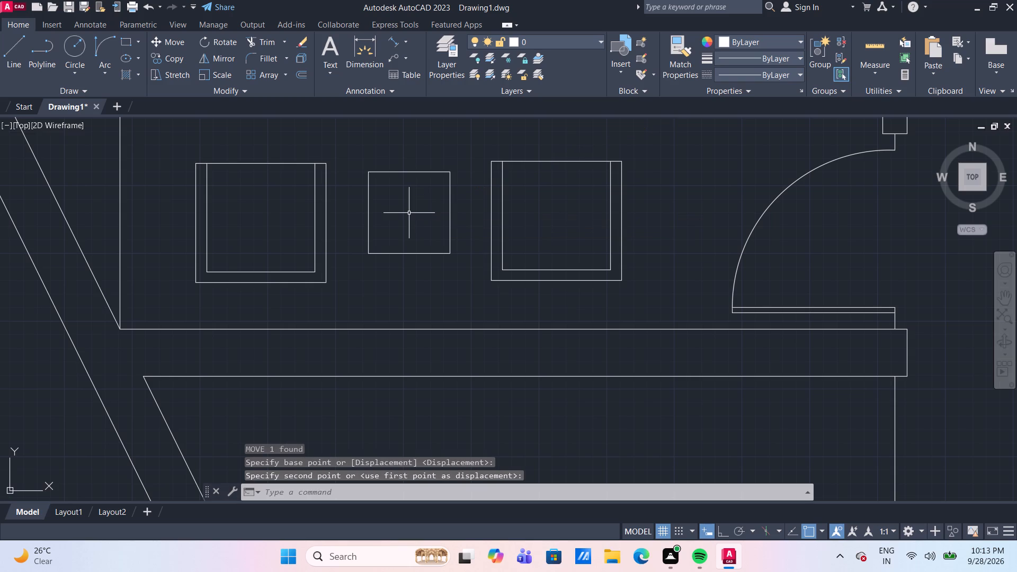
key("Escape")
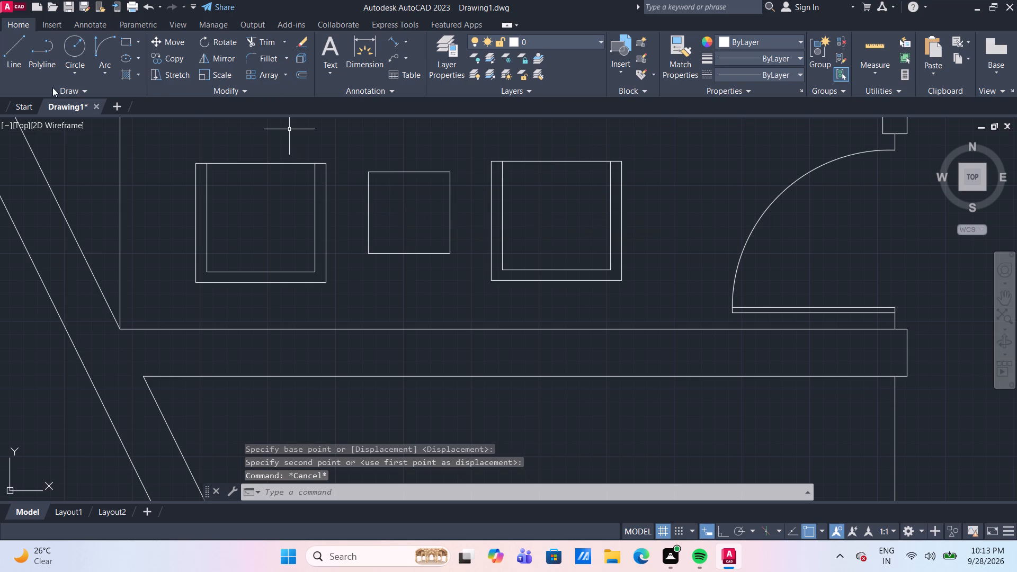
With Ortho on, draw a horizontal guide line about 2'-6" long from the western seating piece's southeast corner to the eastern piece's west edge.
left_click_drag(3, 57, 40, 76)
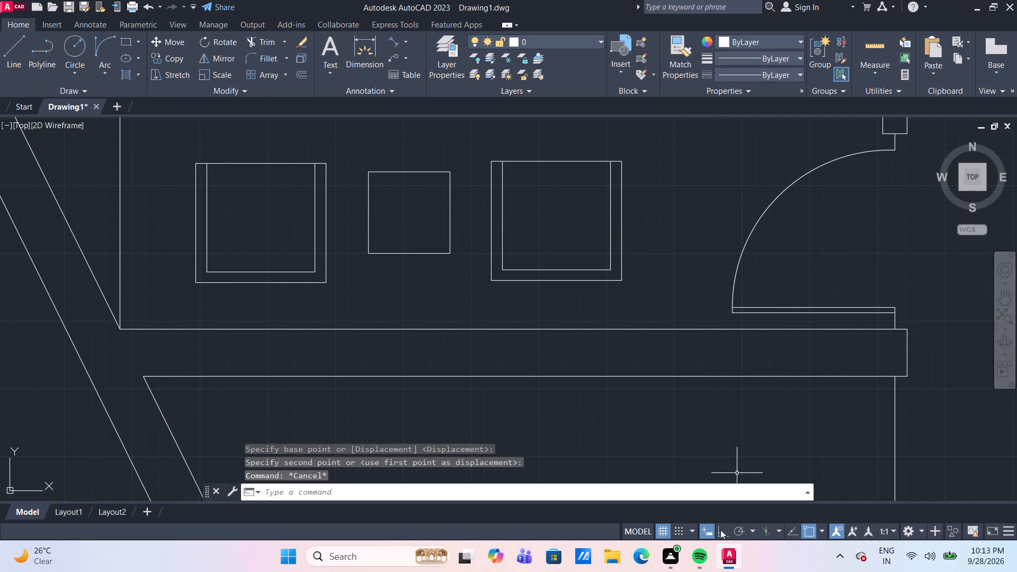
left_click(720, 530)
left_click(12, 54)
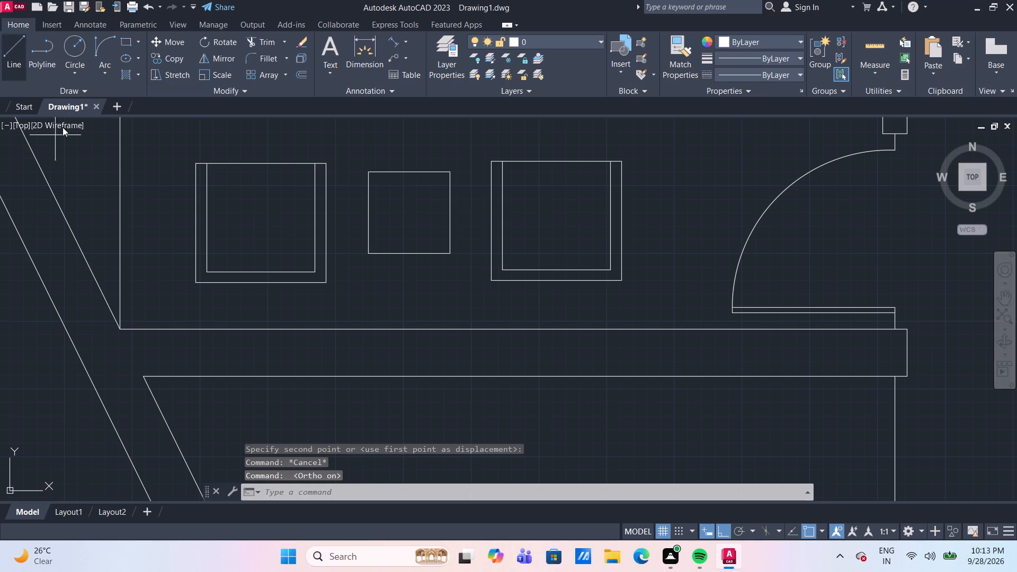
left_click(326, 284)
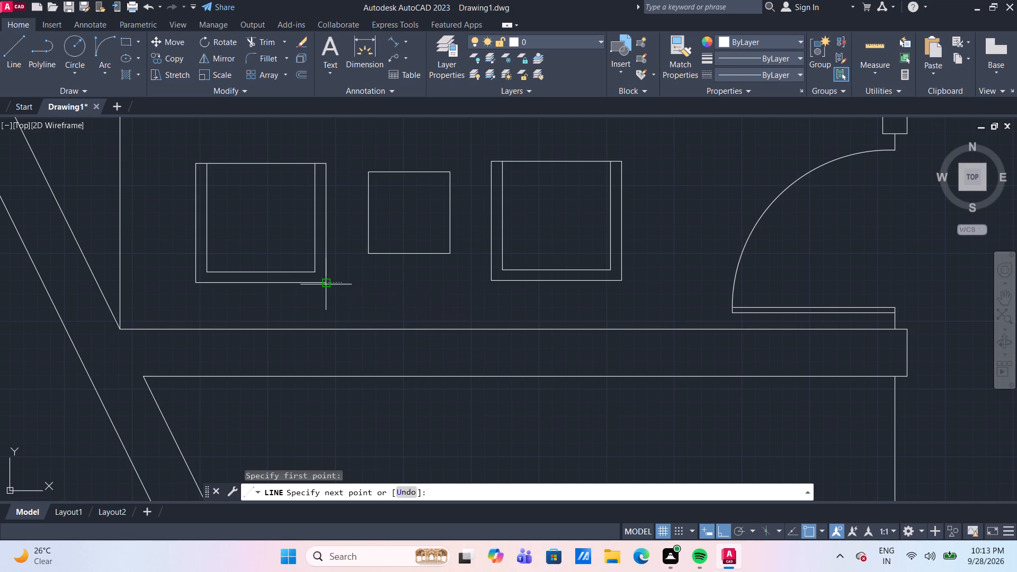
scroll(492, 290, "up", 2)
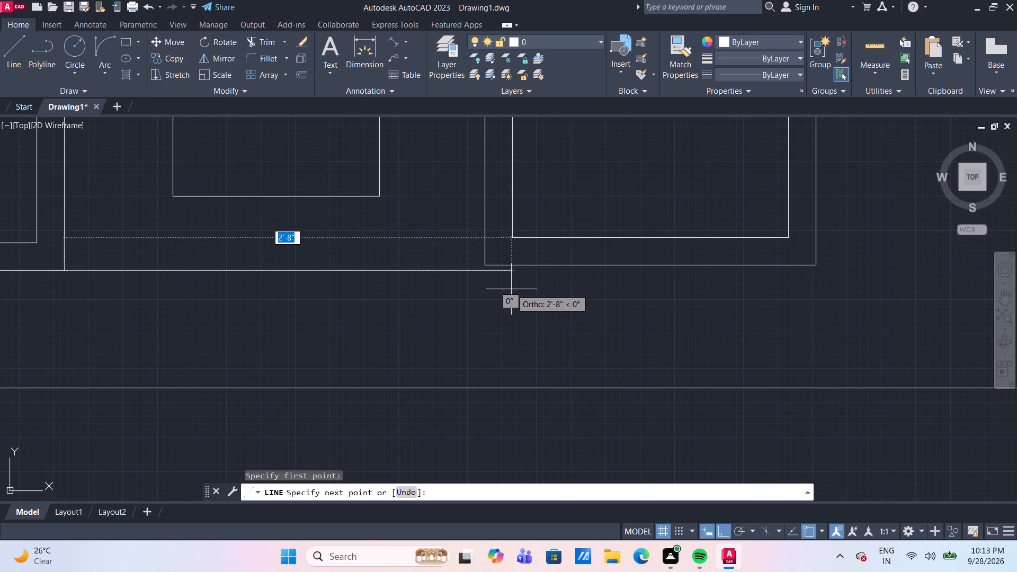
scroll(493, 284, "up", 2)
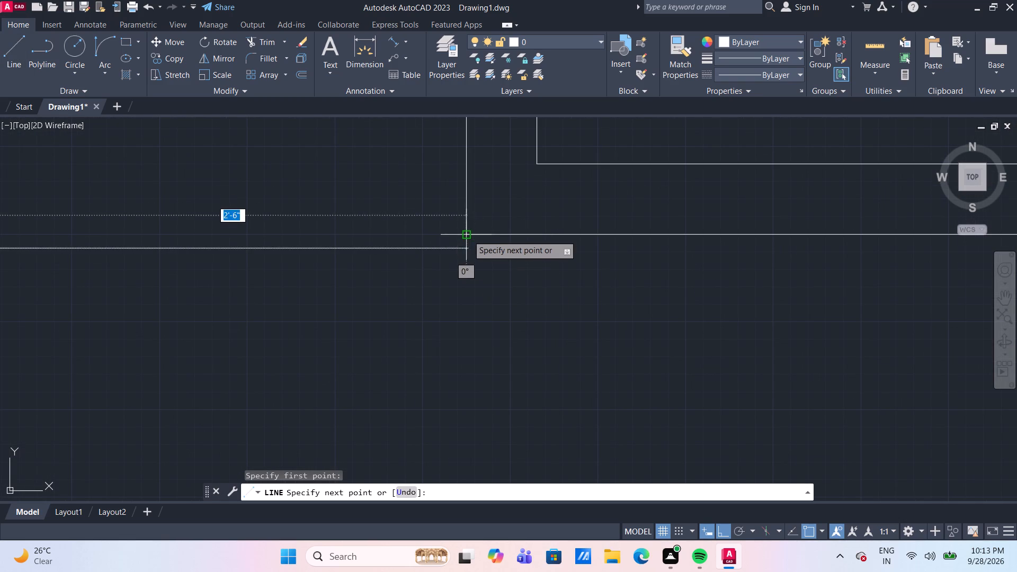
left_click(467, 247)
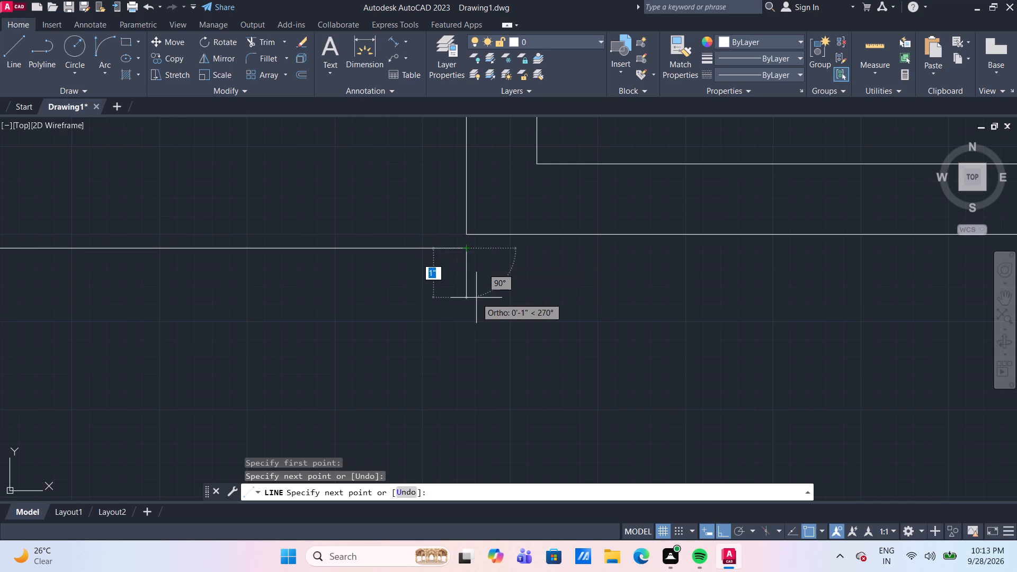
key("Escape")
Move the eastern seating piece by its southwest corner down to the guide line's east end.
left_click(568, 249)
left_click(557, 218)
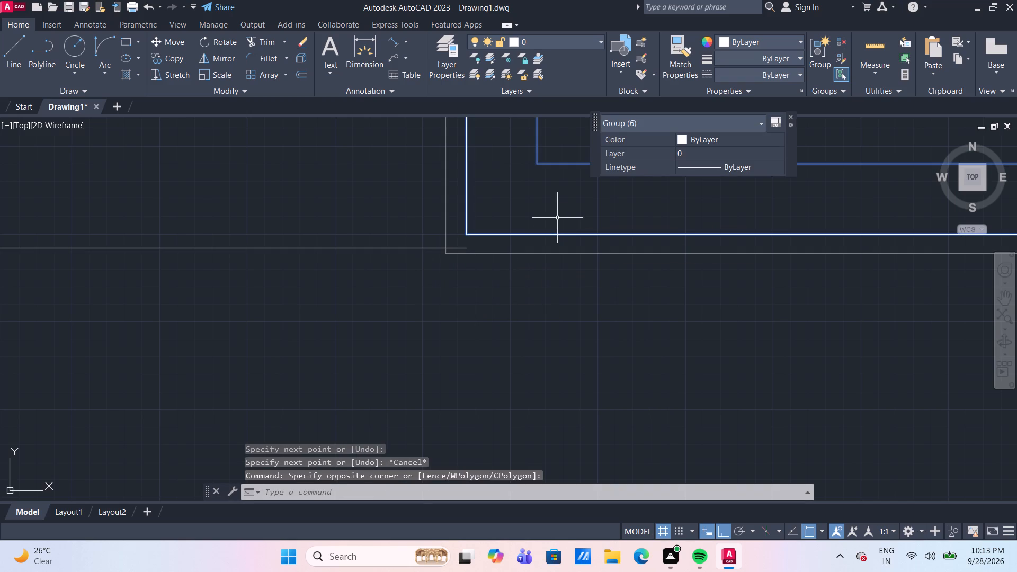
key("m")
key("Return")
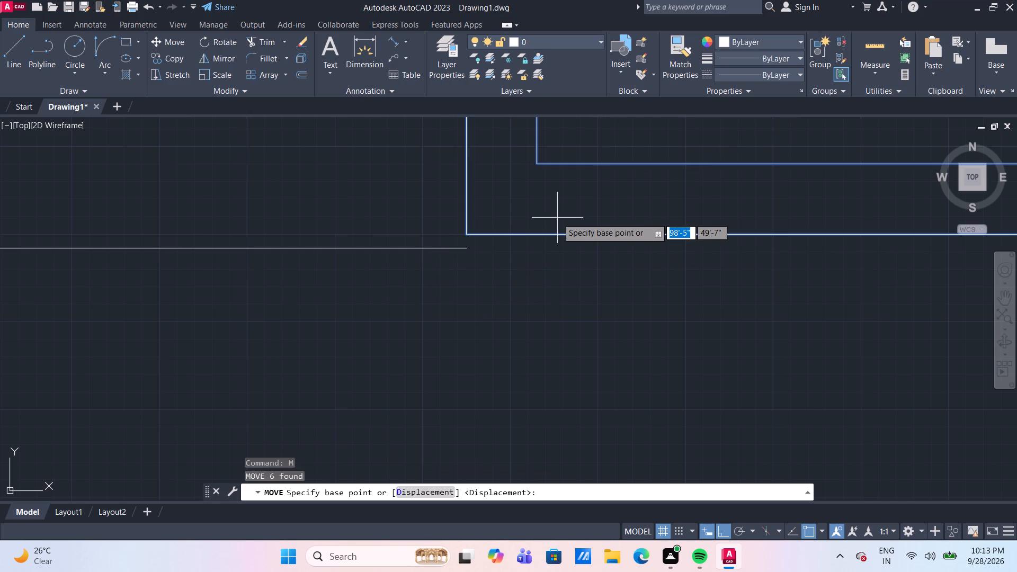
left_click(469, 231)
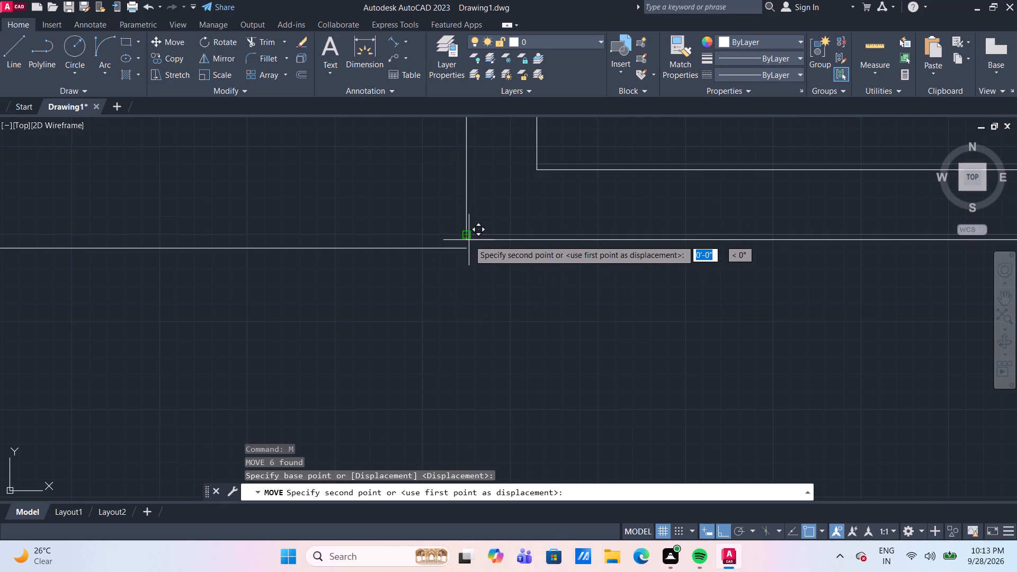
left_click(468, 248)
Delete the horizontal guide line between the two seating pieces.
scroll(532, 299, "down", 2)
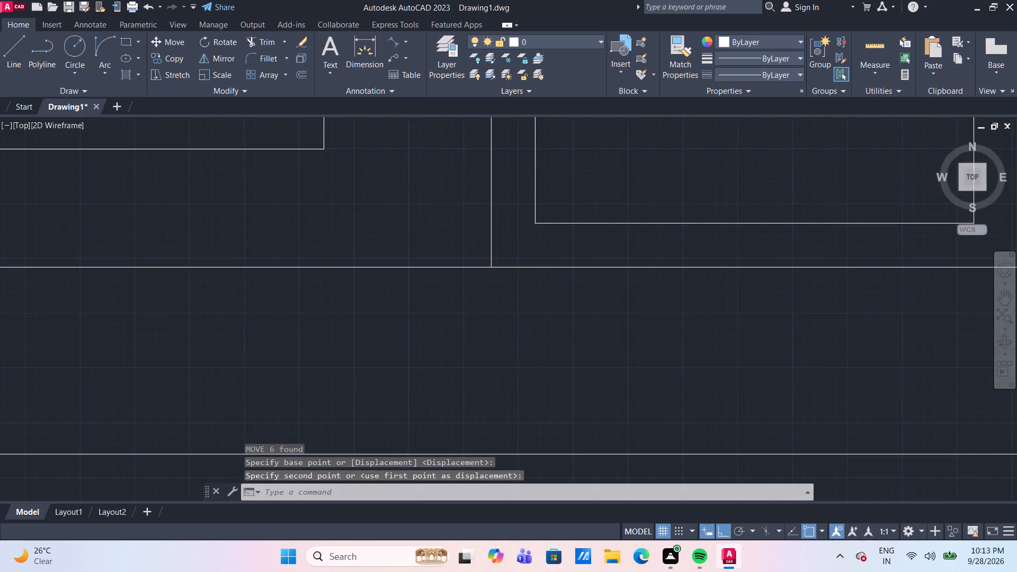
scroll(533, 299, "down", 2)
left_click(470, 293)
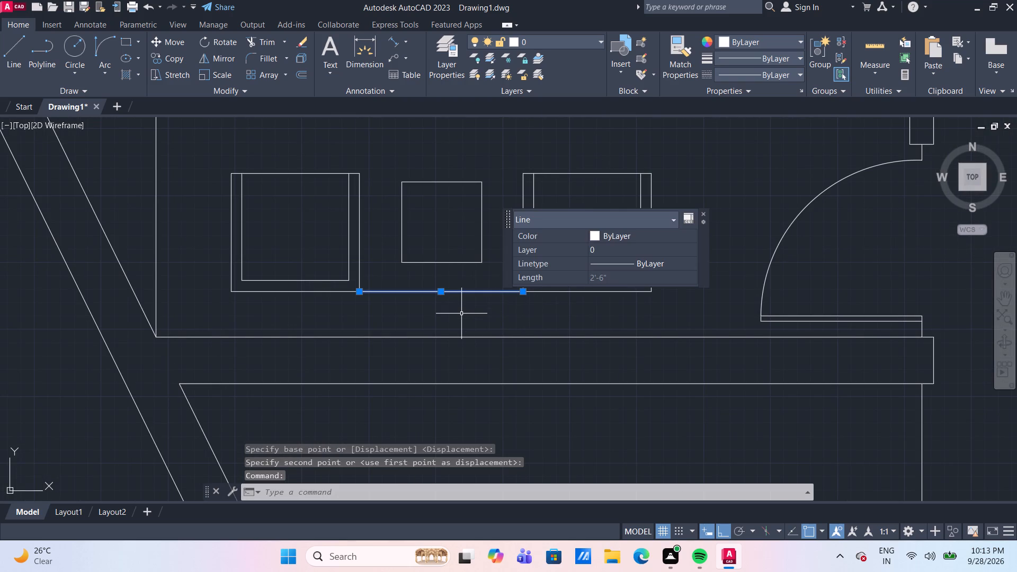
key("Delete")
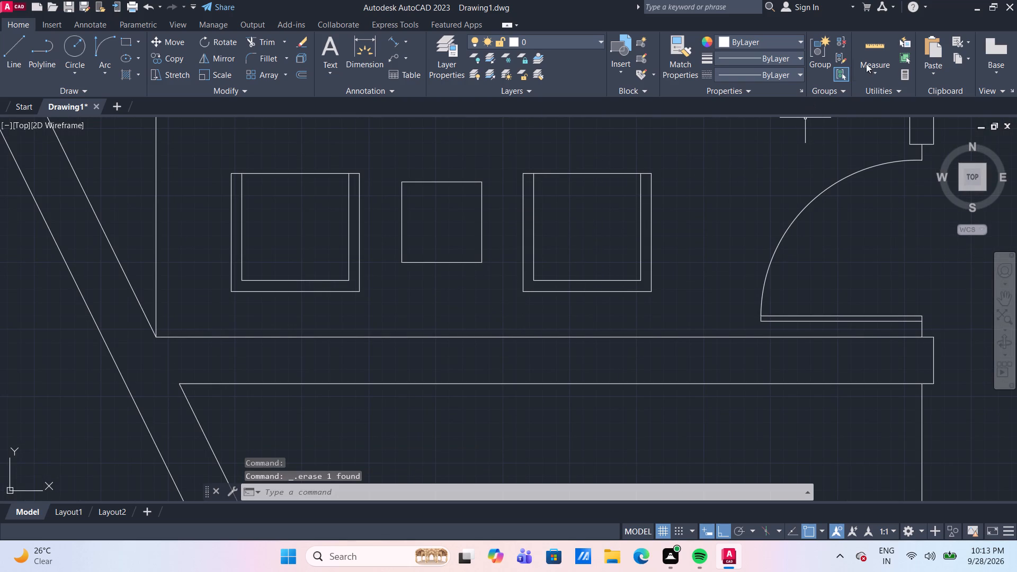
Check the gap between the western seating piece and the small square with a quick measurement.
left_click(882, 44)
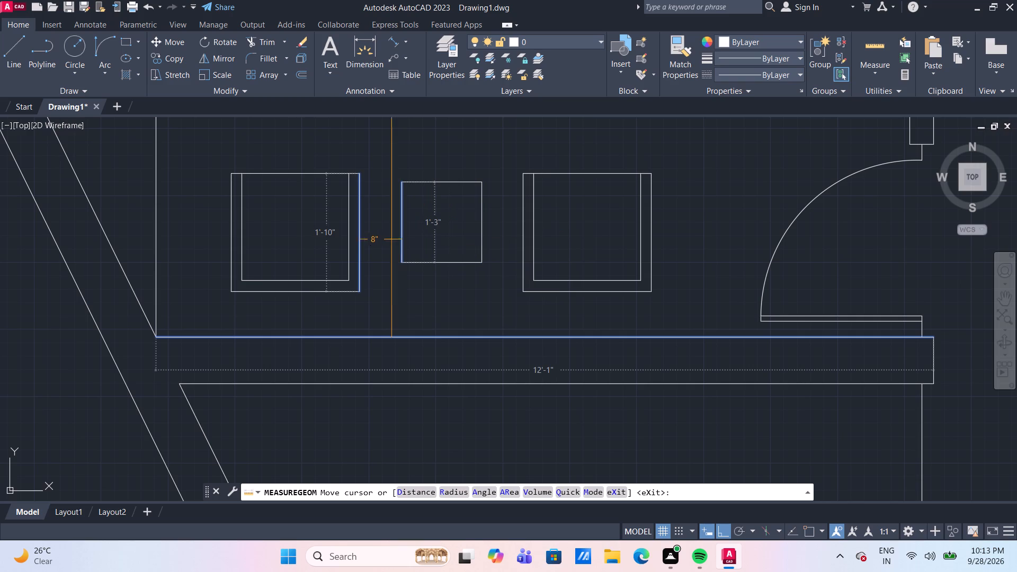
key("Escape")
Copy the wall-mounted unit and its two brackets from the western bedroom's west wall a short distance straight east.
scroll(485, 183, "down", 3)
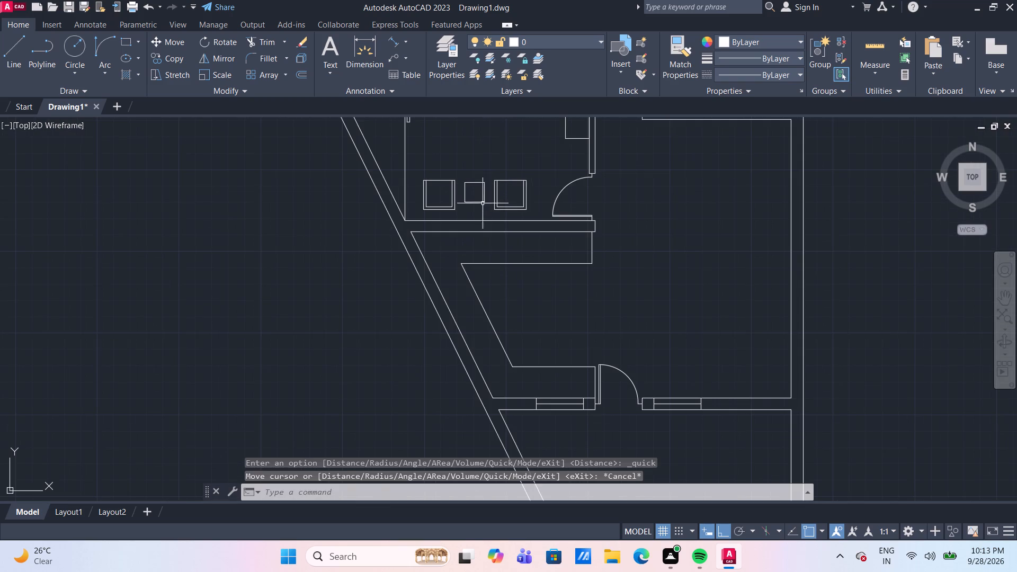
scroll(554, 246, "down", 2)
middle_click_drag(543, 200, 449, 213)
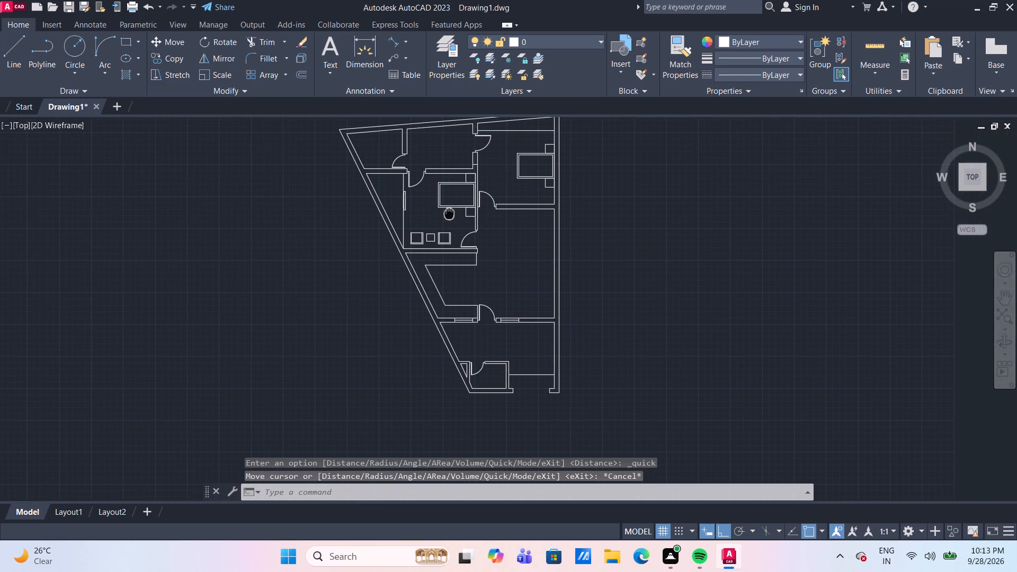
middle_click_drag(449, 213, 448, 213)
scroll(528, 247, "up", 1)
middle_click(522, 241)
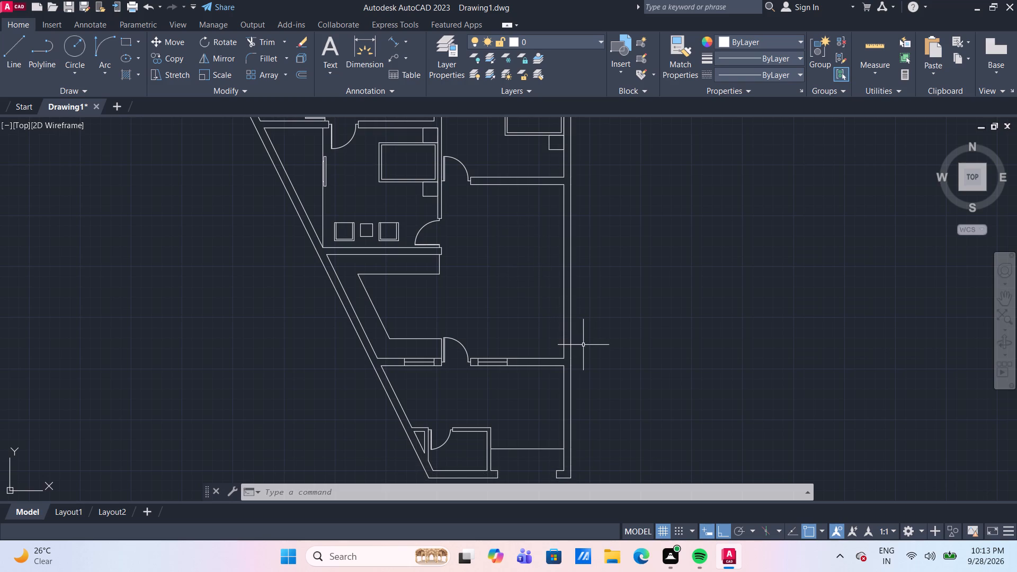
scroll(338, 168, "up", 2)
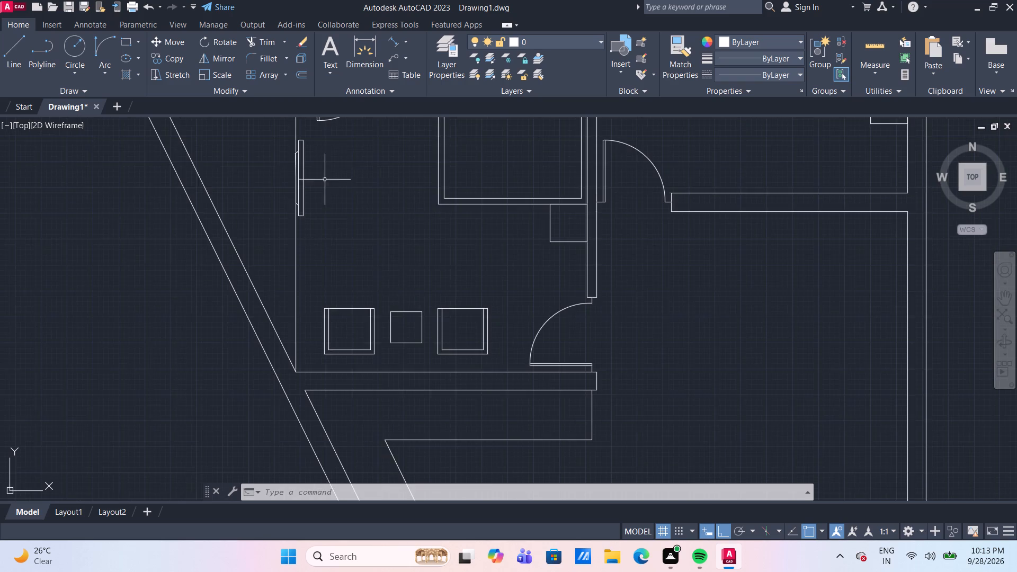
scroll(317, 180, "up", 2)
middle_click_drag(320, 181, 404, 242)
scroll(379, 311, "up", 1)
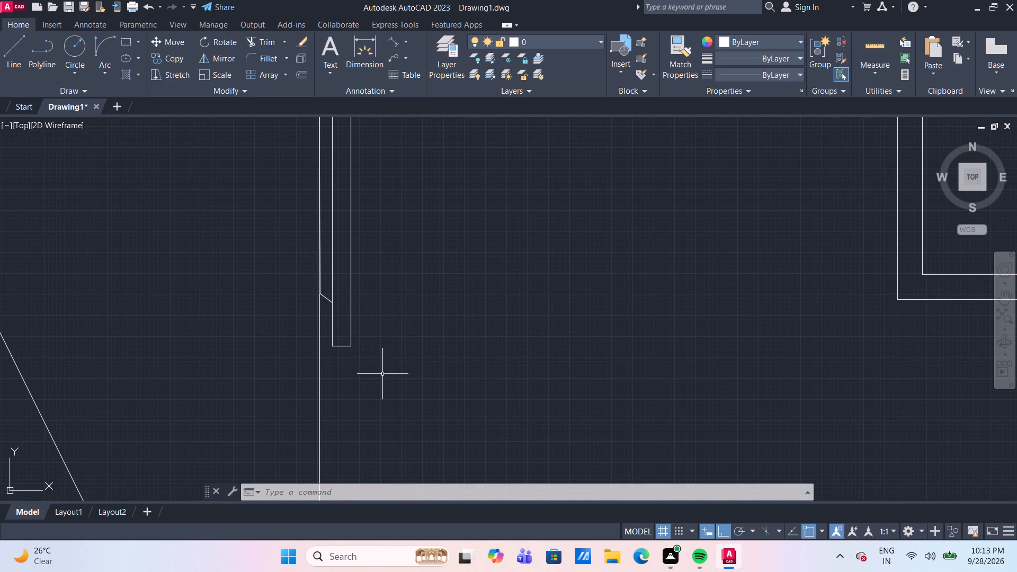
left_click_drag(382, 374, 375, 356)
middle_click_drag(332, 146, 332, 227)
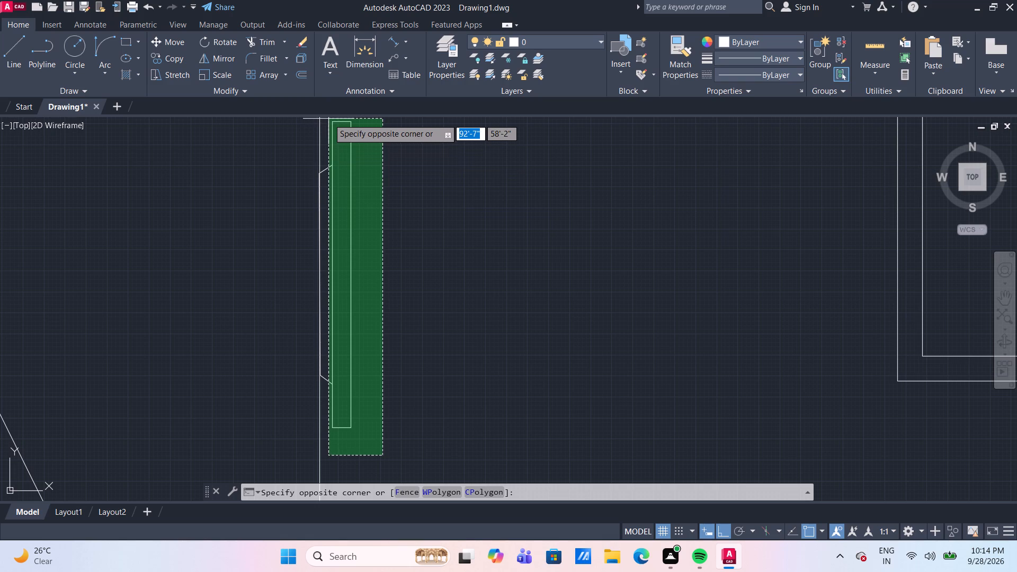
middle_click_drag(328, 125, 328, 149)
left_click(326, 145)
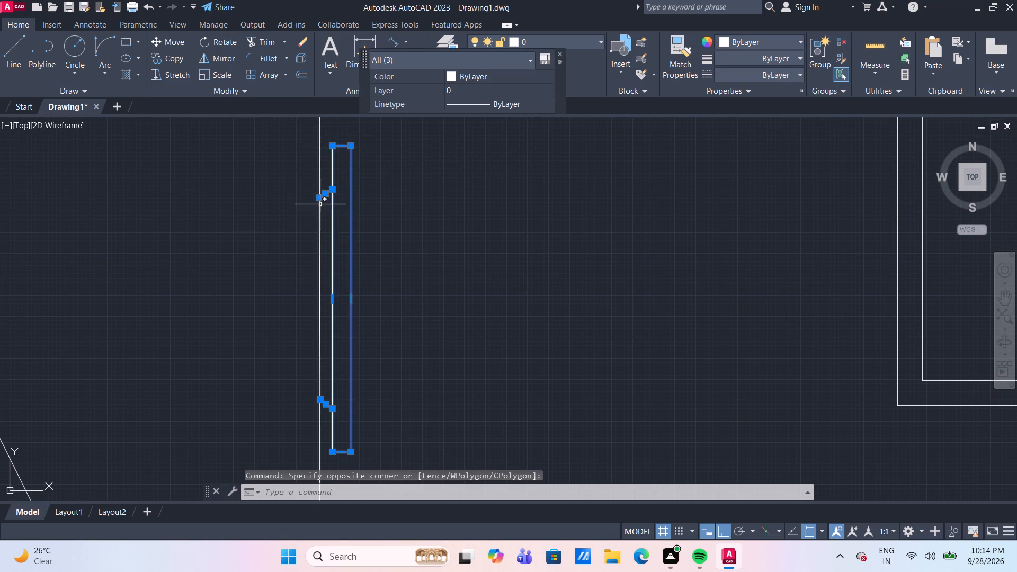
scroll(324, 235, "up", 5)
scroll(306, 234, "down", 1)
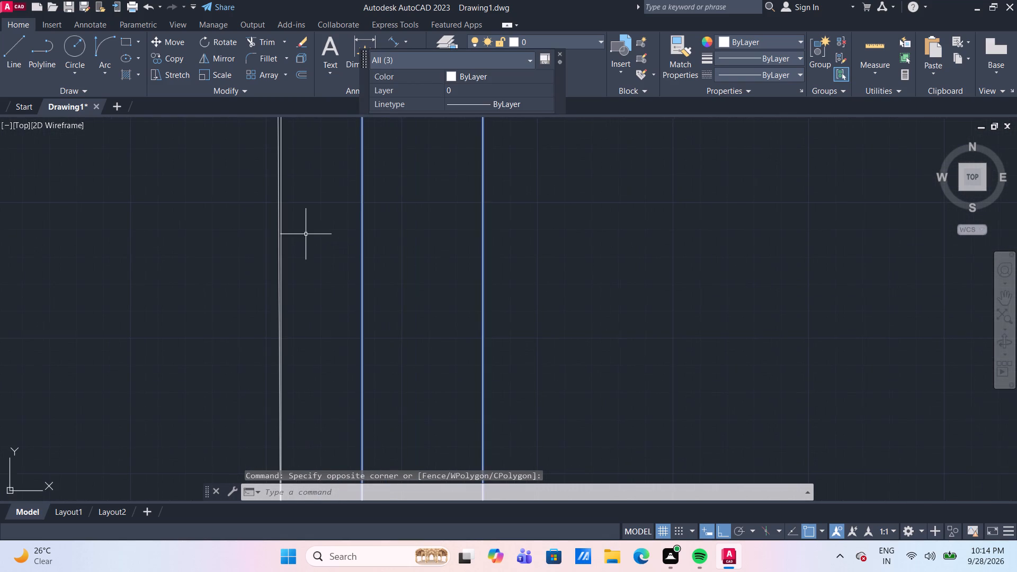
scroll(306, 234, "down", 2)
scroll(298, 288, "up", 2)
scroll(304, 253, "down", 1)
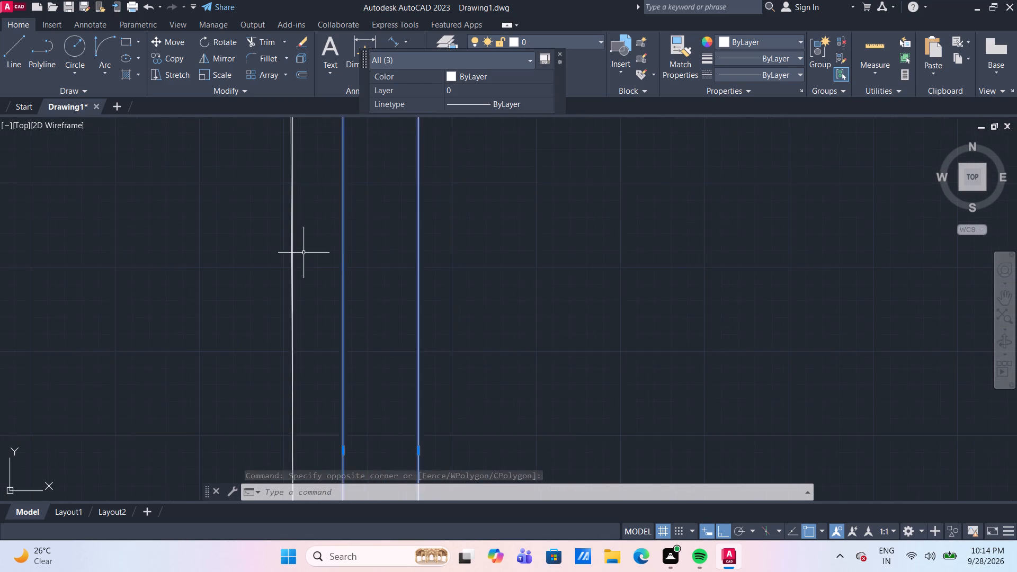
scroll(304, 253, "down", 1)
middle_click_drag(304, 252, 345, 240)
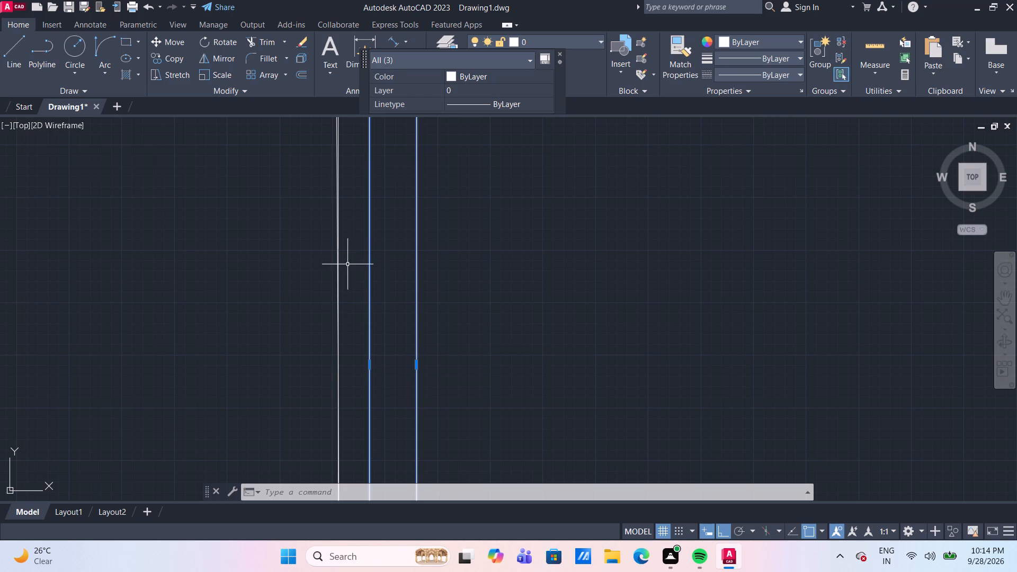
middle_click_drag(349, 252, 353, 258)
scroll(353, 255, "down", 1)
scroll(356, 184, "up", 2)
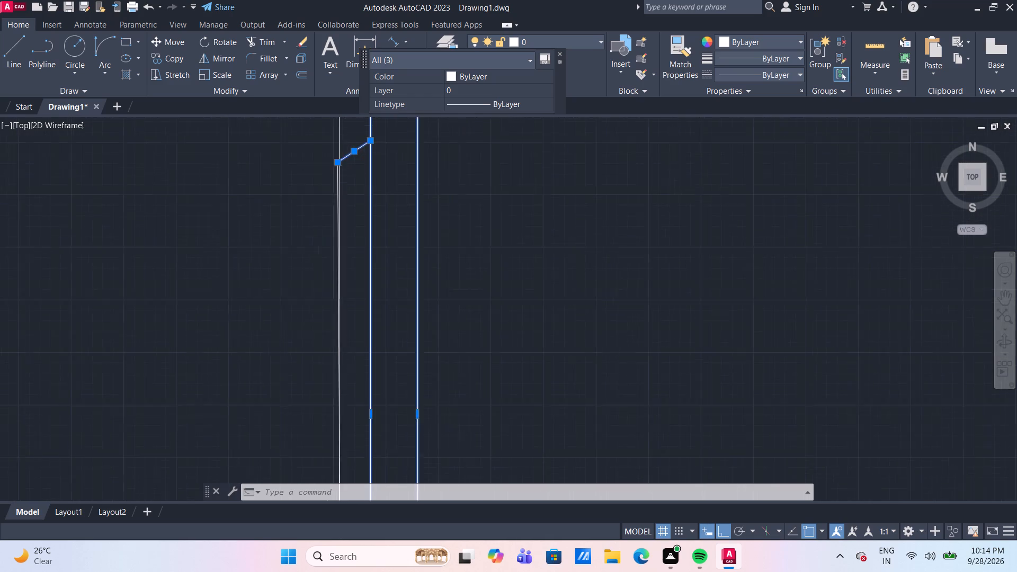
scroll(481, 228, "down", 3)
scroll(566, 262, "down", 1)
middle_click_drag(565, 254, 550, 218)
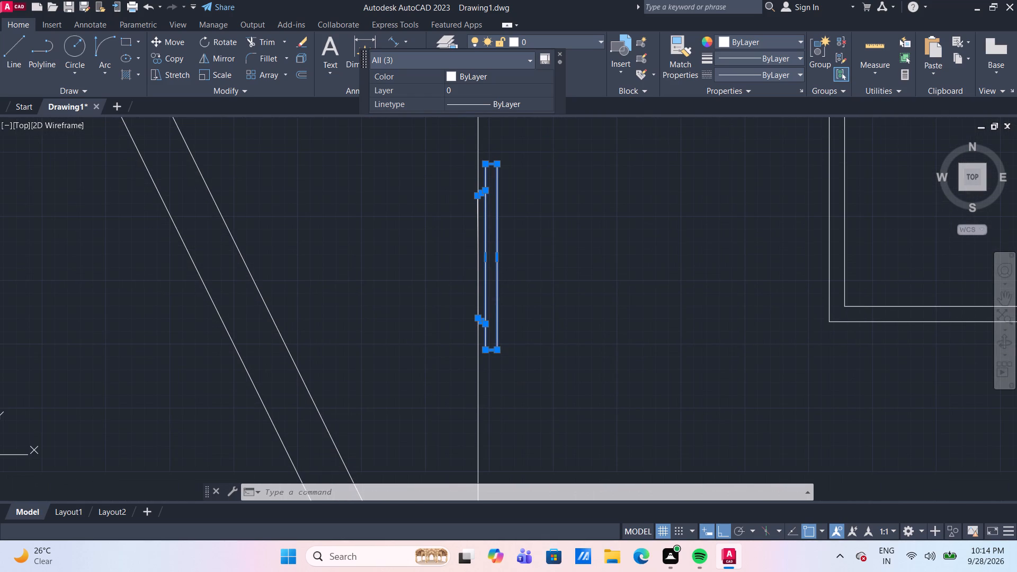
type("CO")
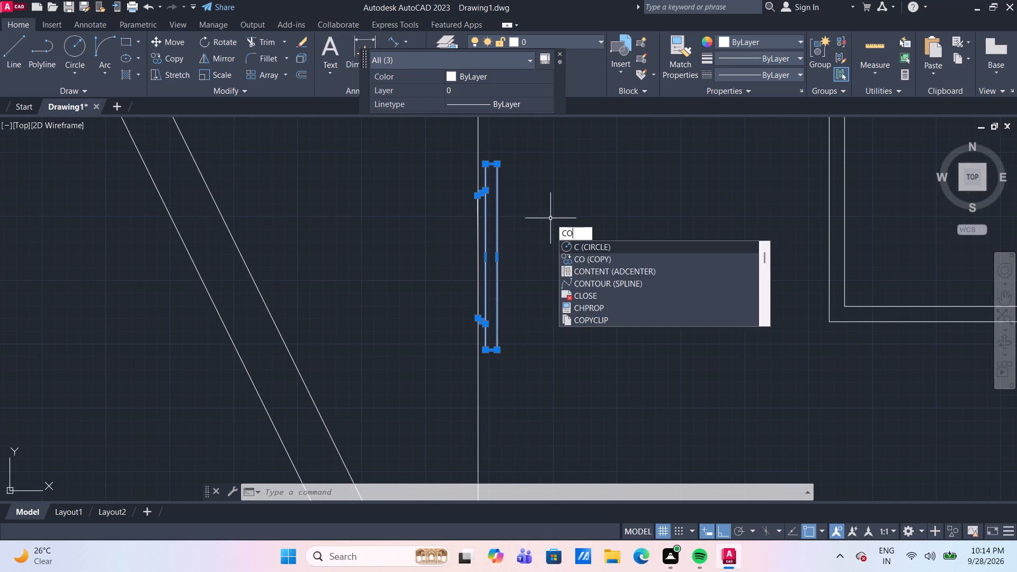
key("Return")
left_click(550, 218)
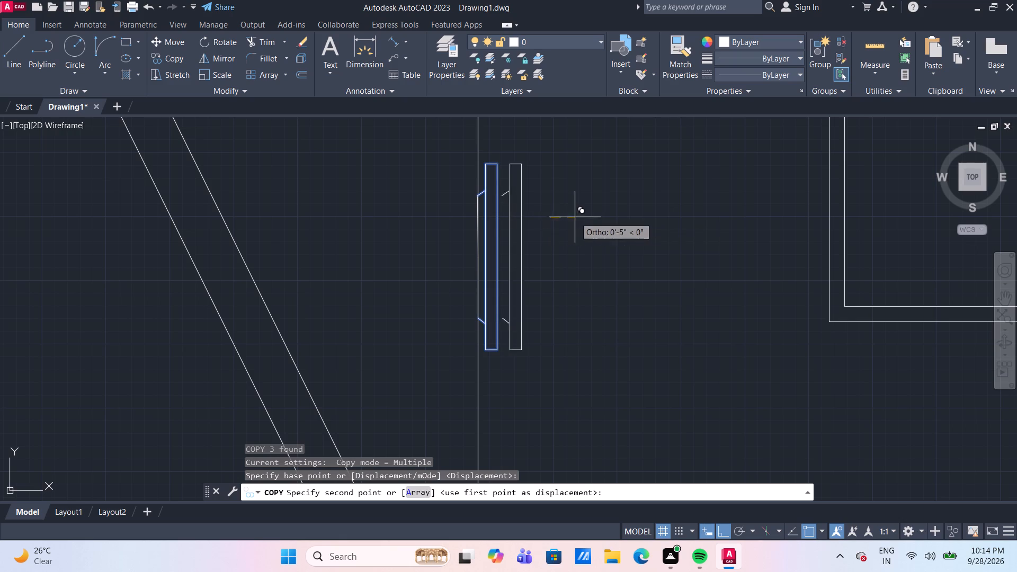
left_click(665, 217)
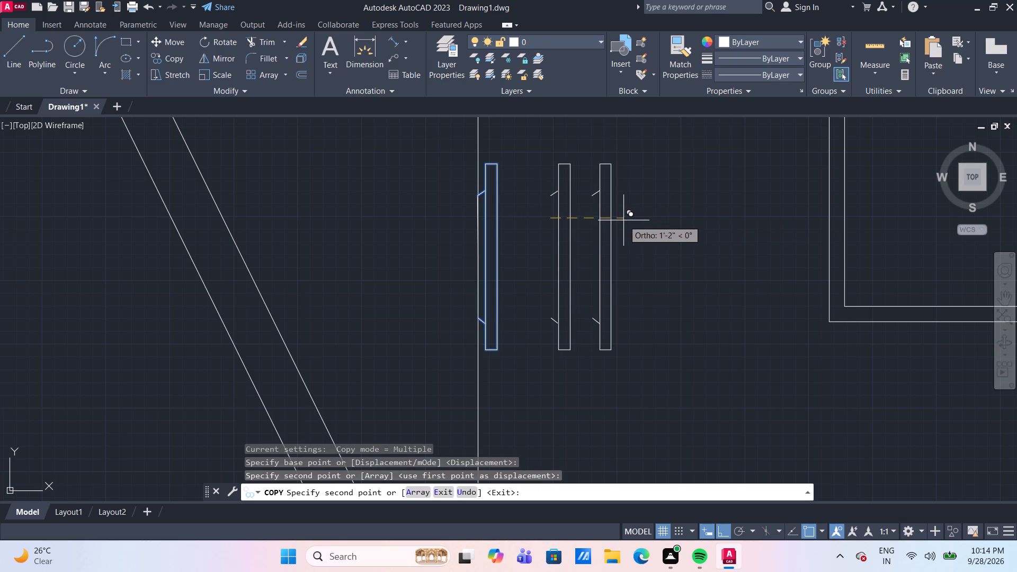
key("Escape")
Delete the slightly slanted 1' line that nearly overlaps the wall line behind the original wall-mounted unit.
scroll(474, 224, "up", 3)
middle_click_drag(480, 184, 474, 258)
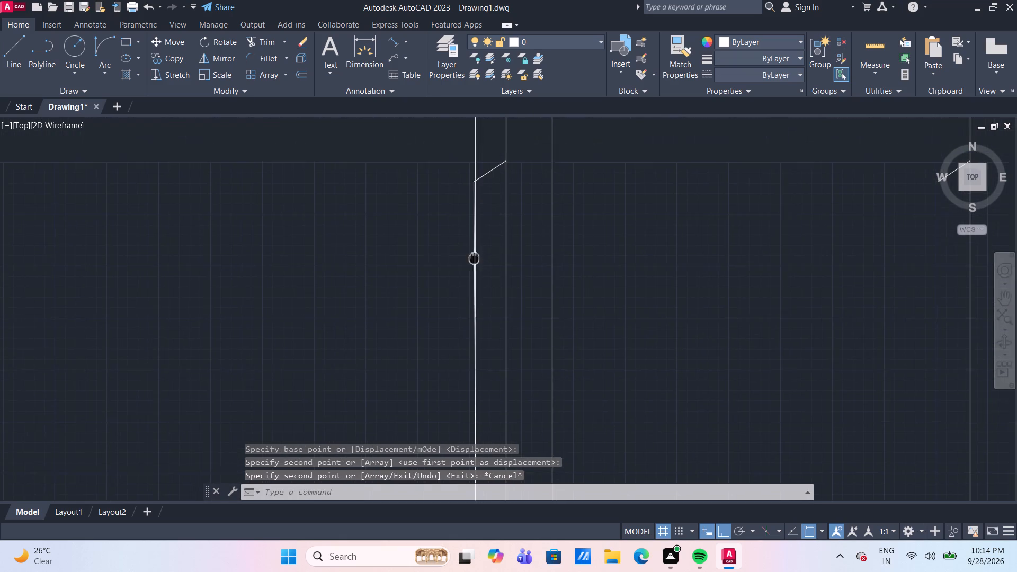
scroll(474, 210, "up", 2)
left_click(465, 157)
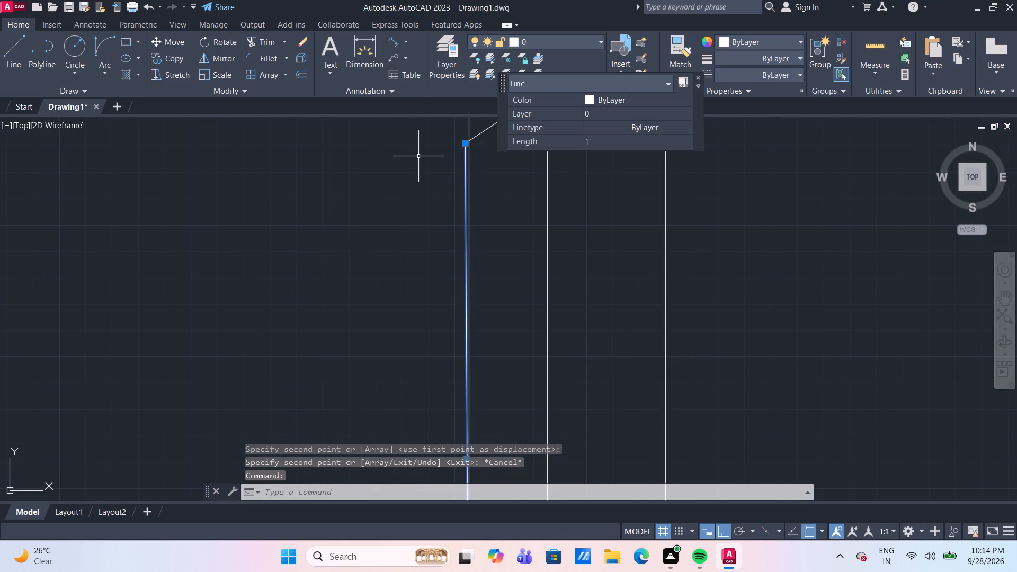
key("Delete")
Trim the end of the original unit's northern bracket that overhangs the wall line.
type("TR")
key("Return")
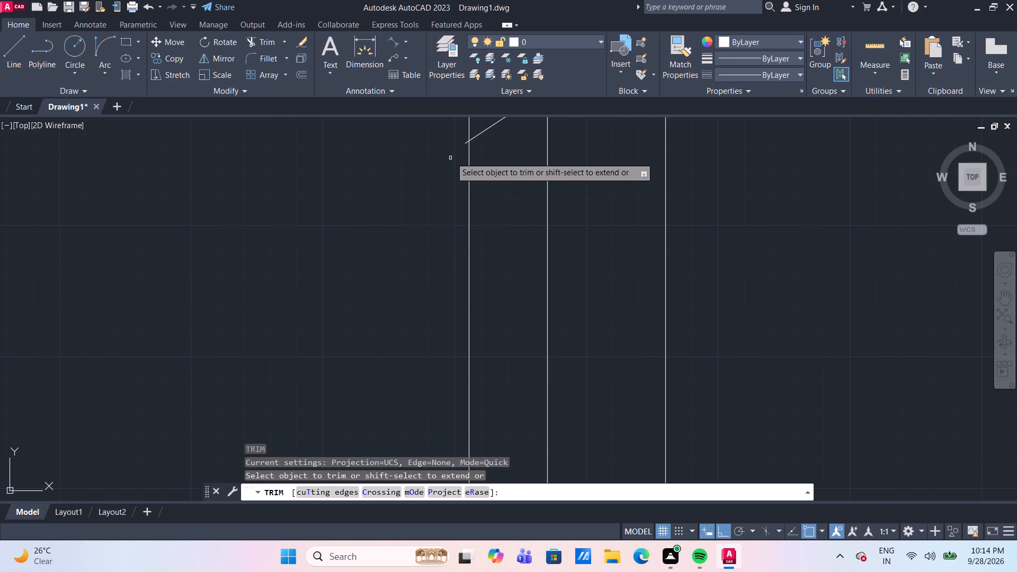
left_click(465, 142)
Remove the stray line beside the wall at the original unit's southern bracket and extend that bracket to the wall line.
scroll(465, 142, "down", 2)
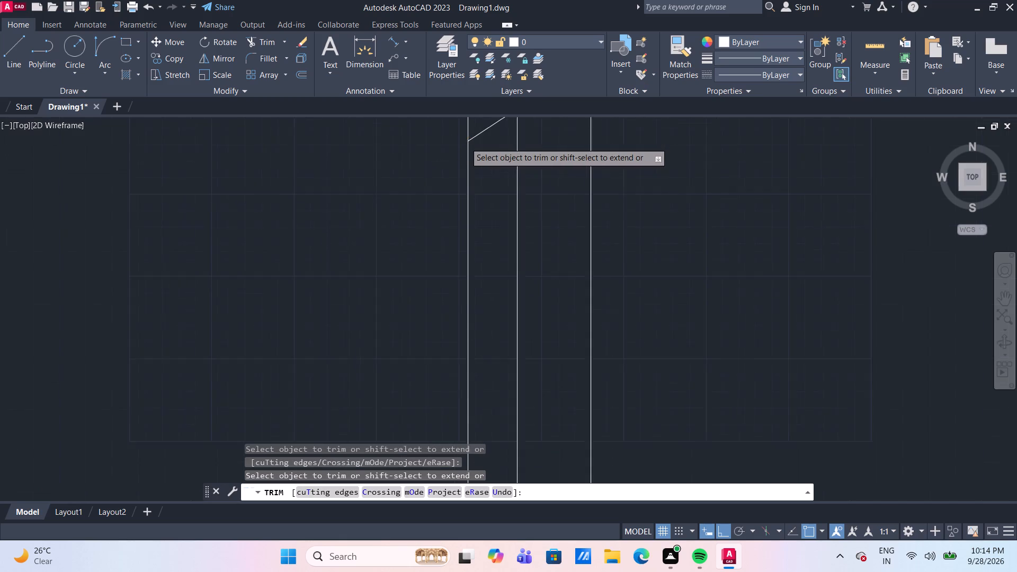
scroll(465, 142, "down", 2)
scroll(430, 355, "up", 2)
scroll(520, 270, "up", 2)
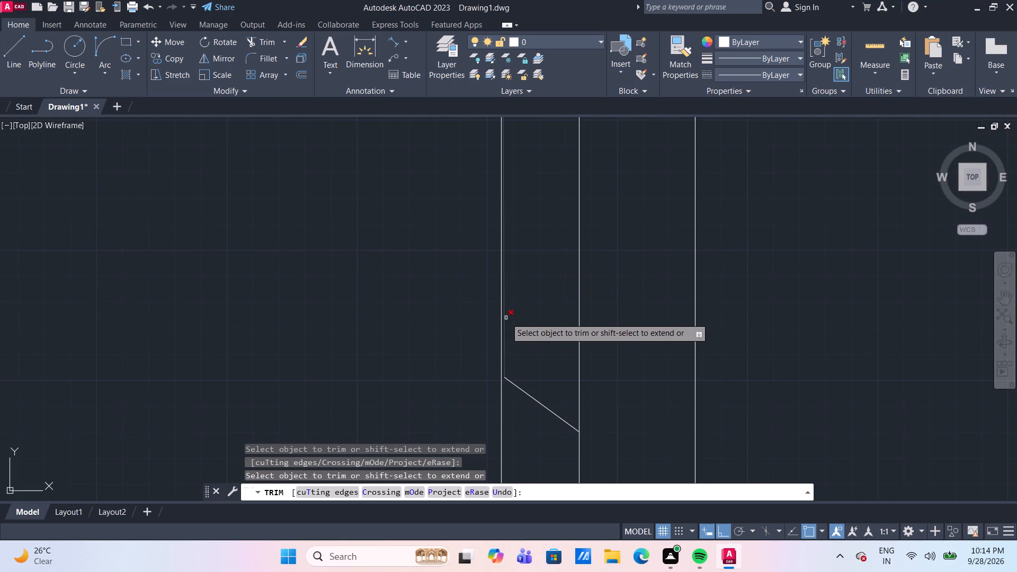
left_click(506, 318)
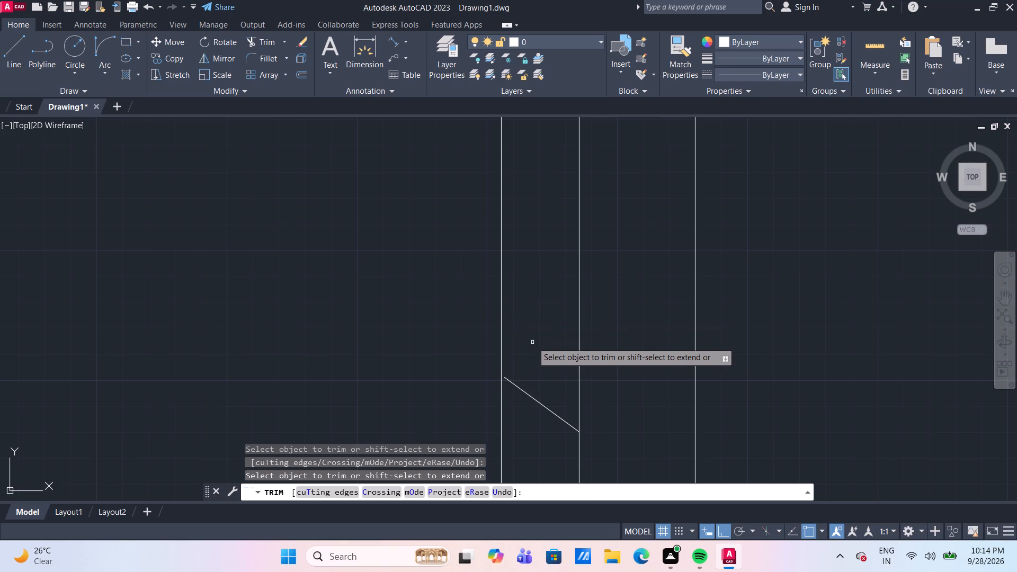
left_click(532, 397, "shift")
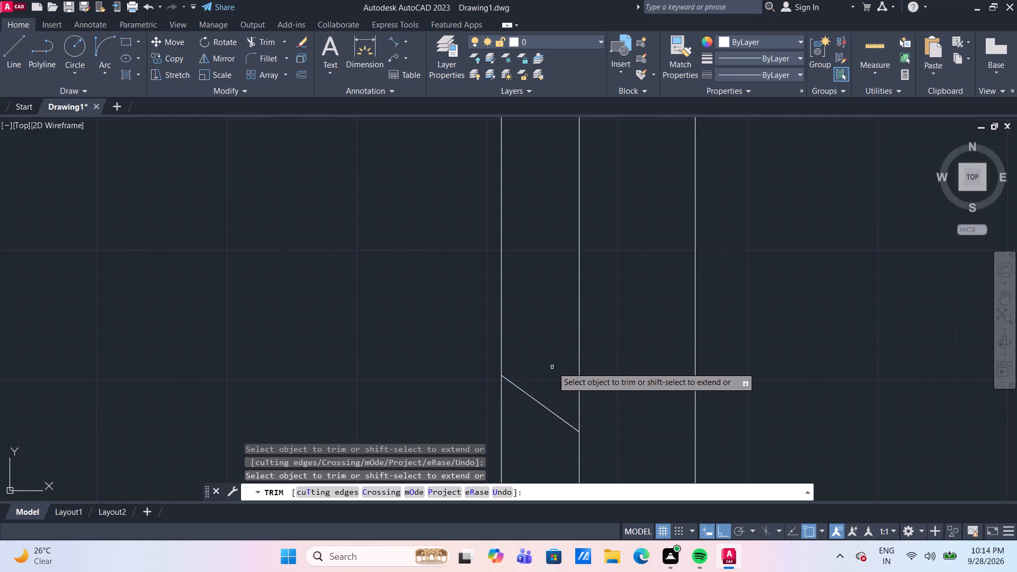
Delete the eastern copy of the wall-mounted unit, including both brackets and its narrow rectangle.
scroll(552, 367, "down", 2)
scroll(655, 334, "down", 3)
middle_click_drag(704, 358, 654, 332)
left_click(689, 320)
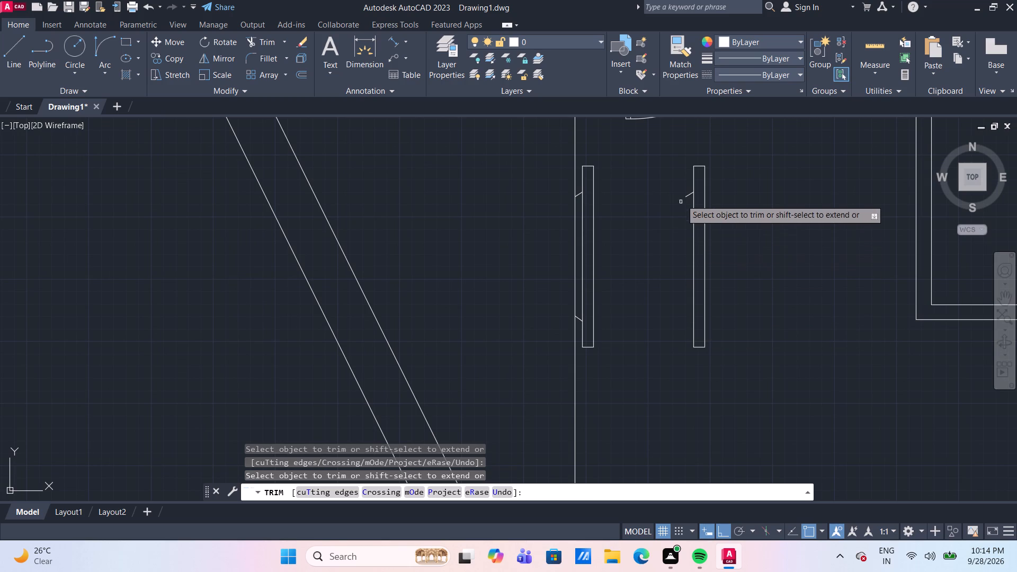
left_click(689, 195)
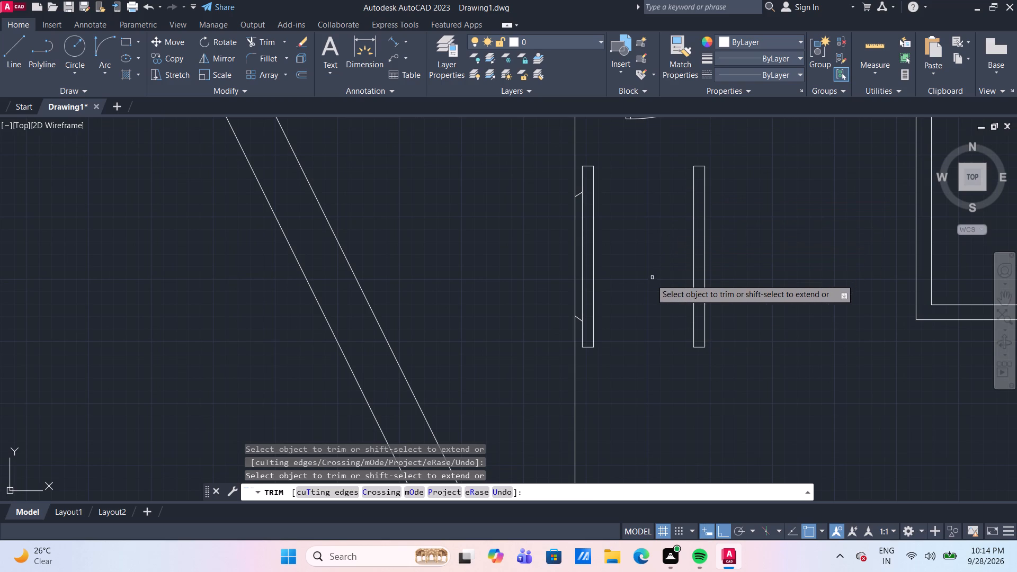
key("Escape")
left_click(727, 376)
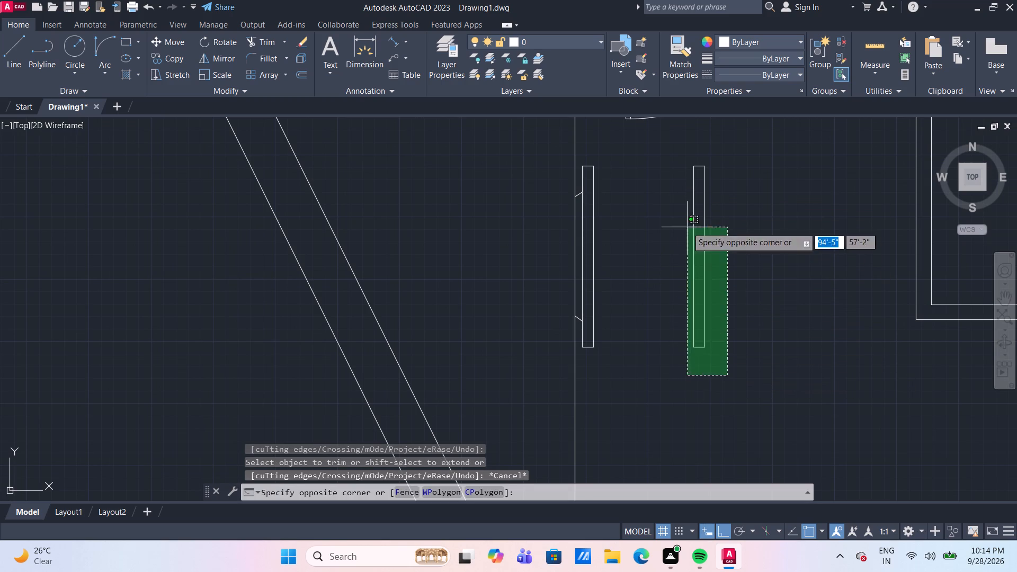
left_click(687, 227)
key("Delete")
With Ortho off, copy the wall-mounted unit and both brackets about 18'-10" at 346° into the large room south of the eastern bedroom.
scroll(687, 227, "down", 3)
middle_click_drag(730, 257, 725, 255)
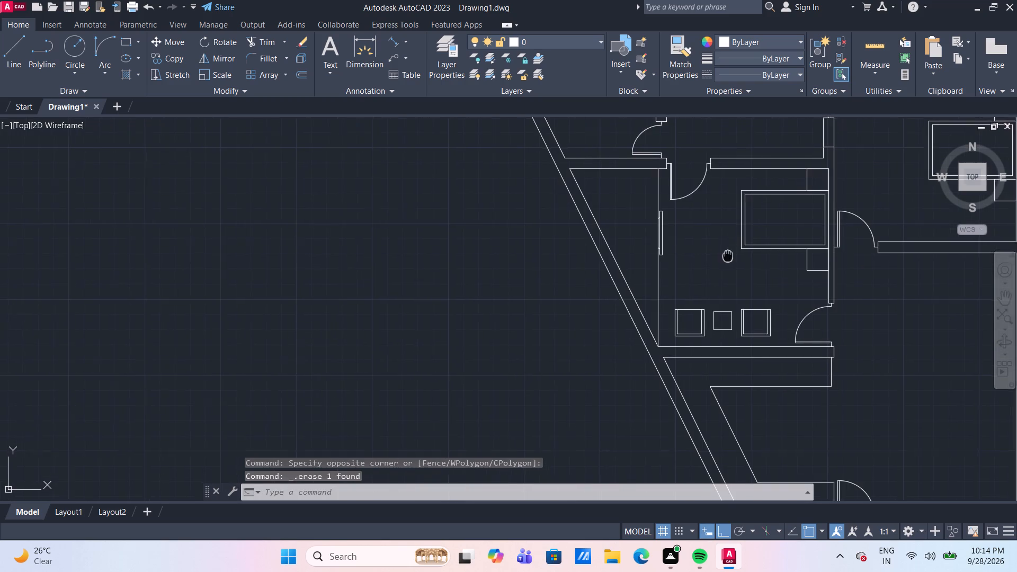
middle_click_drag(725, 255, 430, 264)
scroll(364, 240, "up", 3)
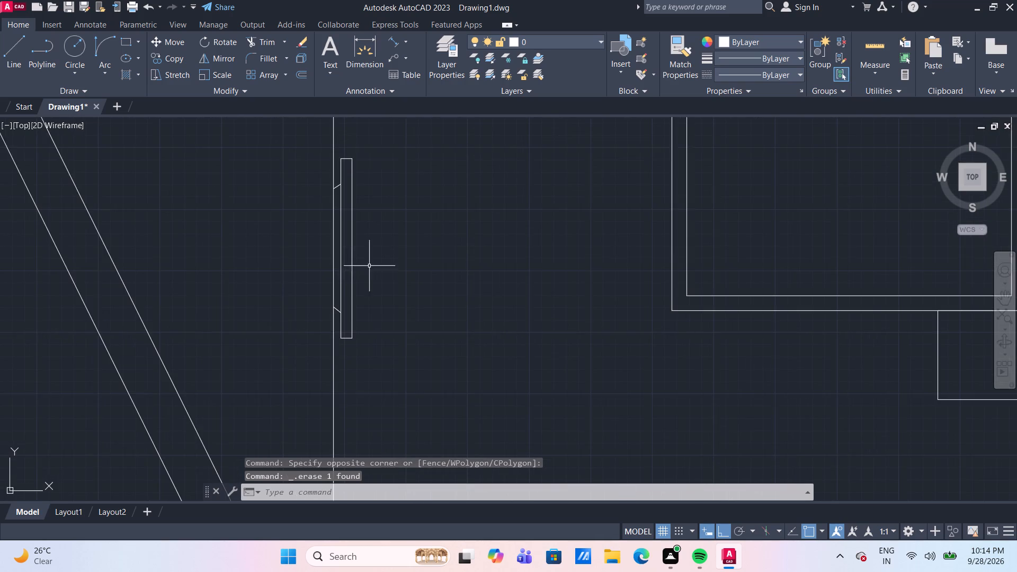
scroll(366, 280, "up", 1)
left_click_drag(357, 392, 353, 363)
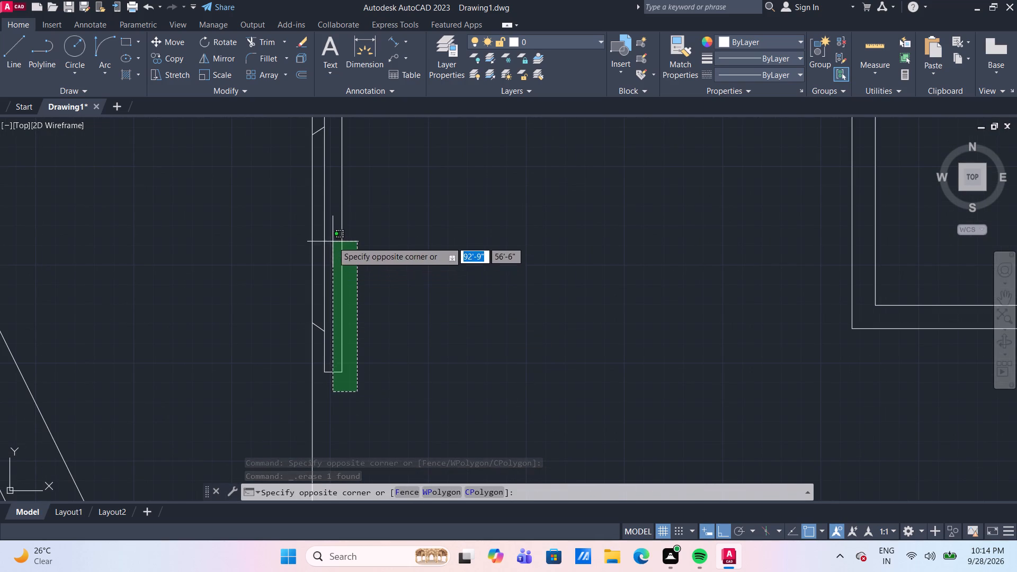
middle_click_drag(323, 176, 308, 276)
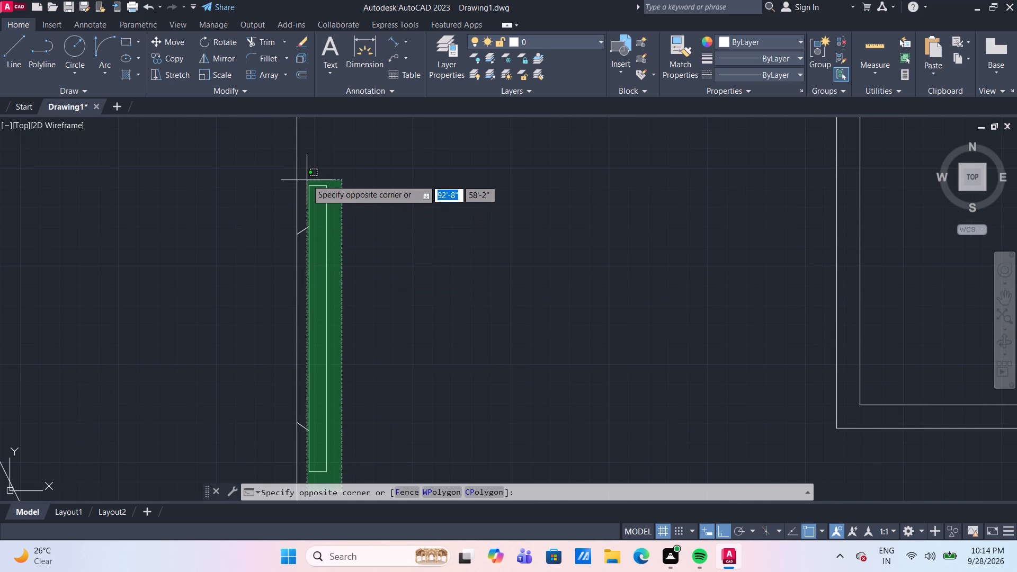
left_click(307, 178)
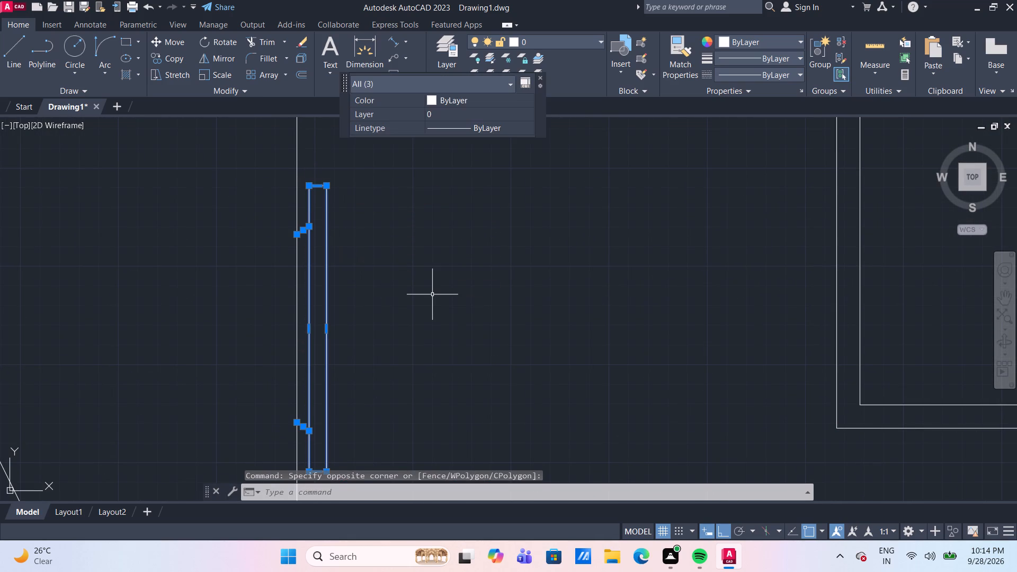
type("CO")
key("Return")
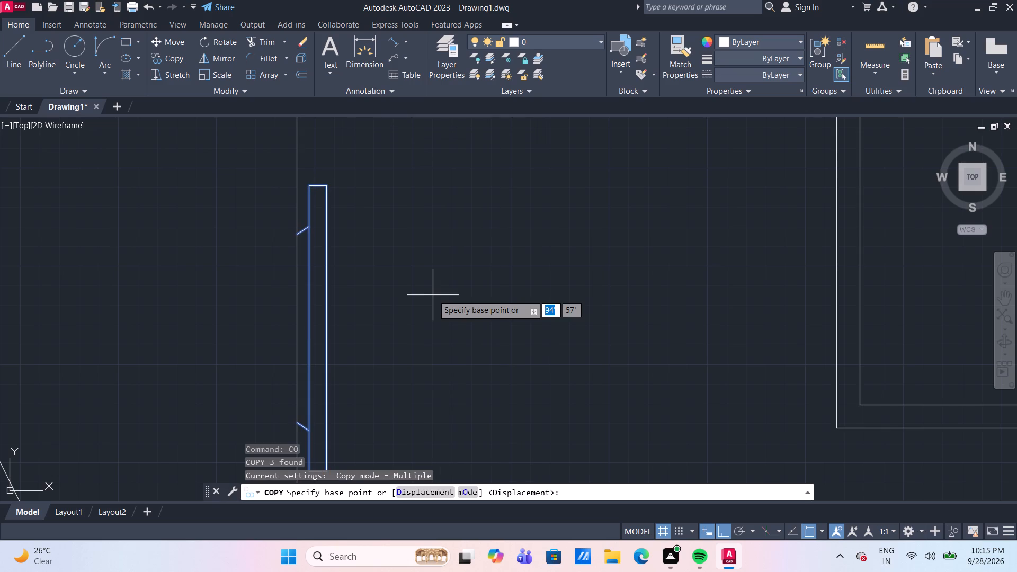
left_click(427, 298)
scroll(508, 302, "down", 4)
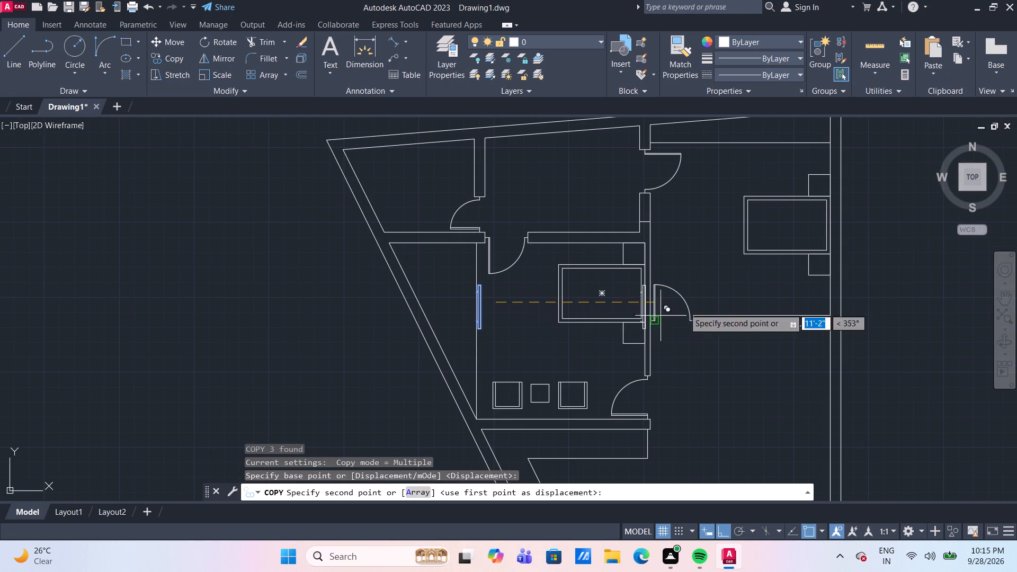
middle_click_drag(756, 360, 631, 320)
scroll(631, 320, "up", 1)
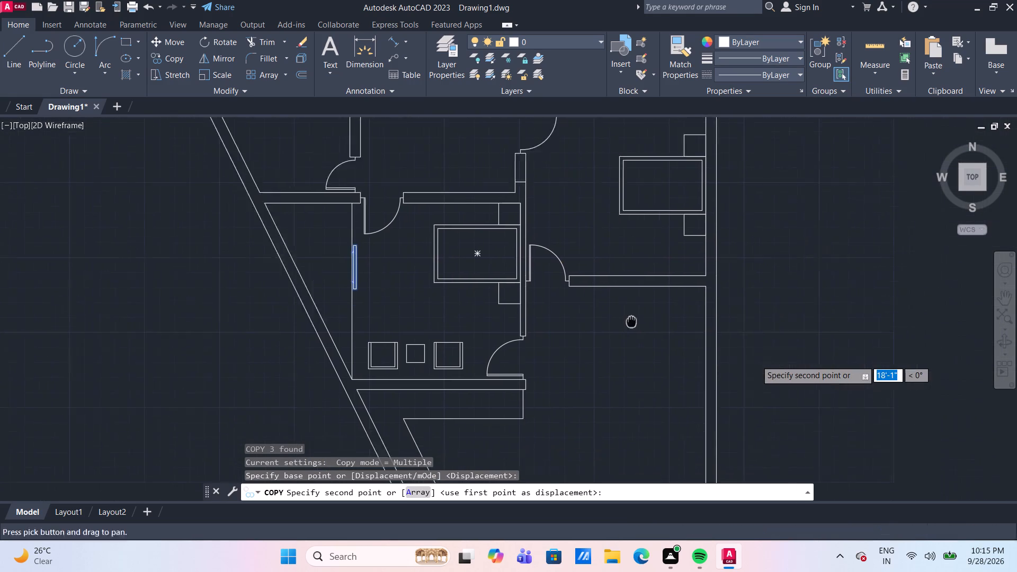
left_click(722, 534)
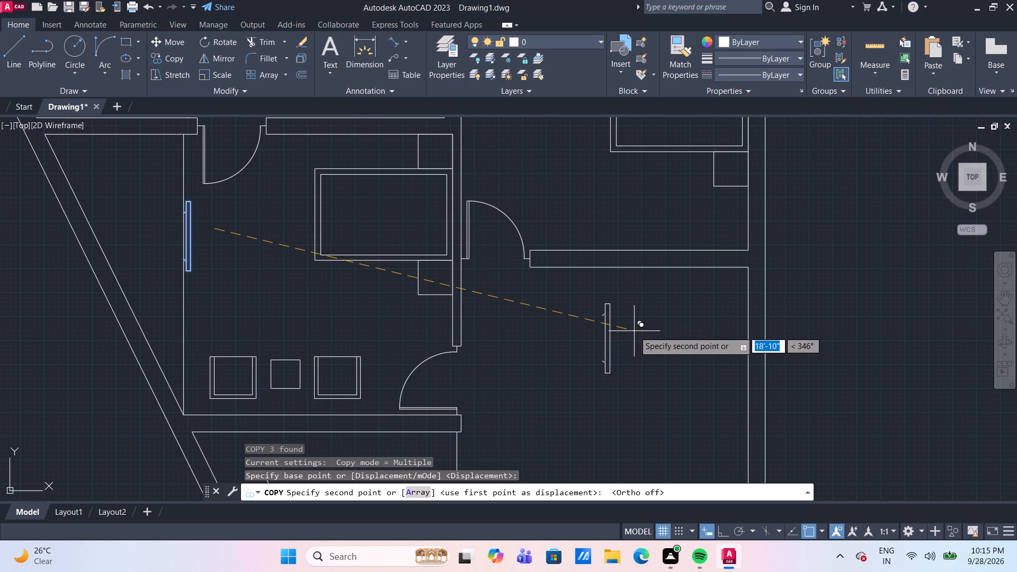
left_click(634, 331)
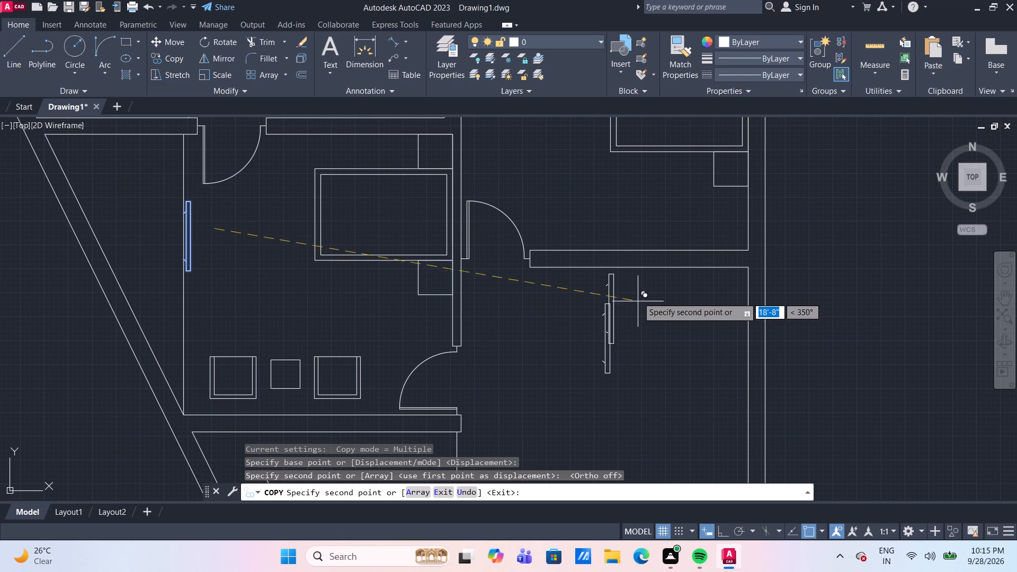
With Ortho on, rotate the copied wall unit and both brackets 90° clockwise about its northeast corner so the brackets face north.
key("Escape")
scroll(631, 338, "up", 1)
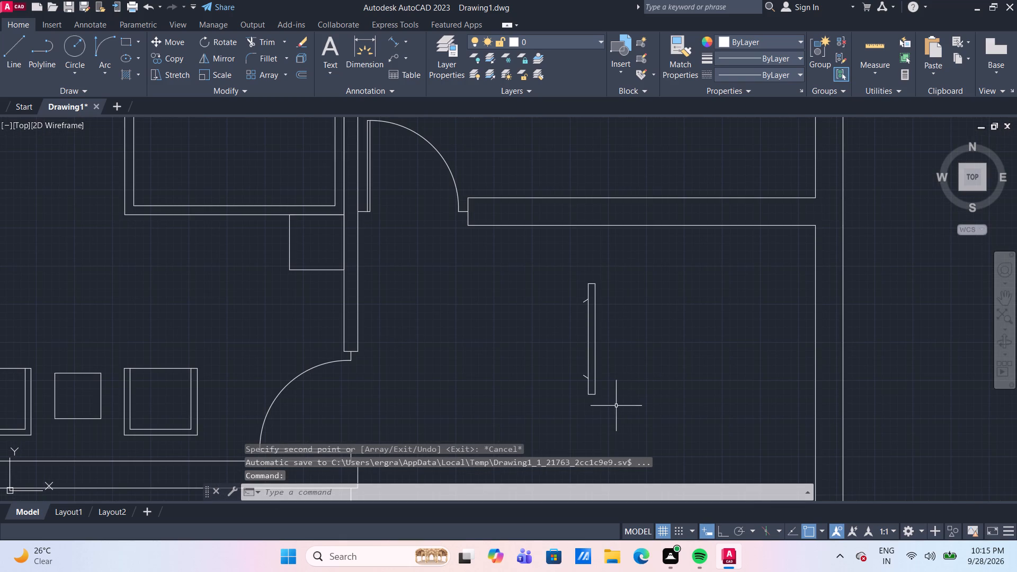
left_click_drag(614, 409, 600, 368)
left_click(548, 256)
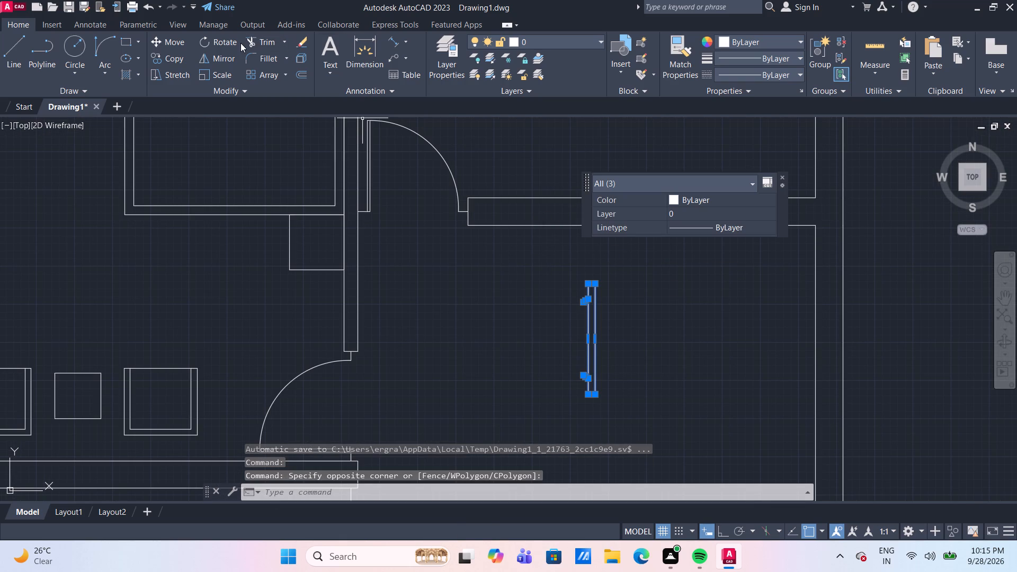
left_click(215, 40)
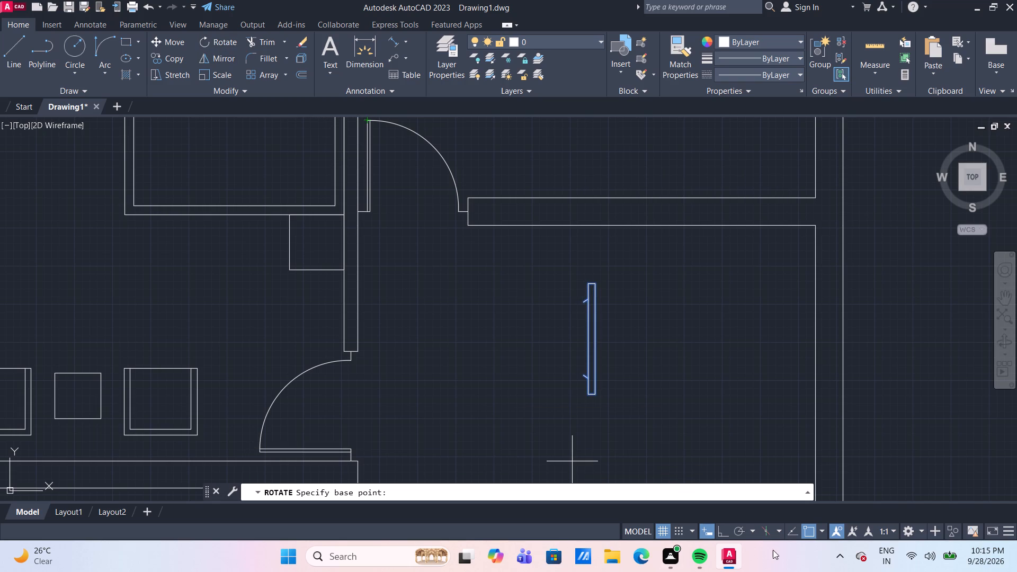
left_click(726, 529)
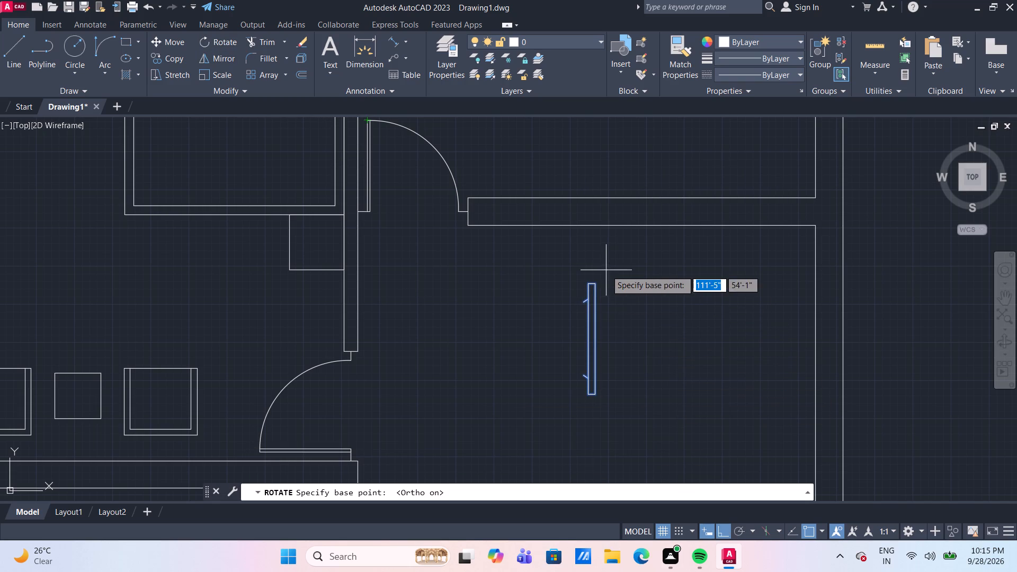
left_click(597, 285)
left_click(636, 356)
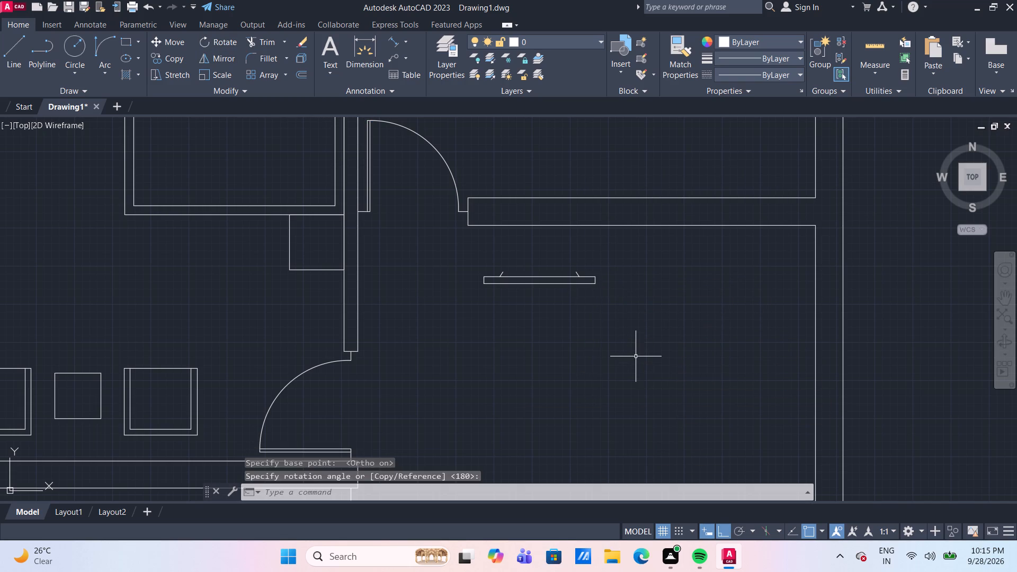
key("Escape")
Move the rotated wall unit by its eastern bracket end onto the south face of the wall below the eastern bedroom.
left_click_drag(625, 300, 593, 293)
left_click(465, 262)
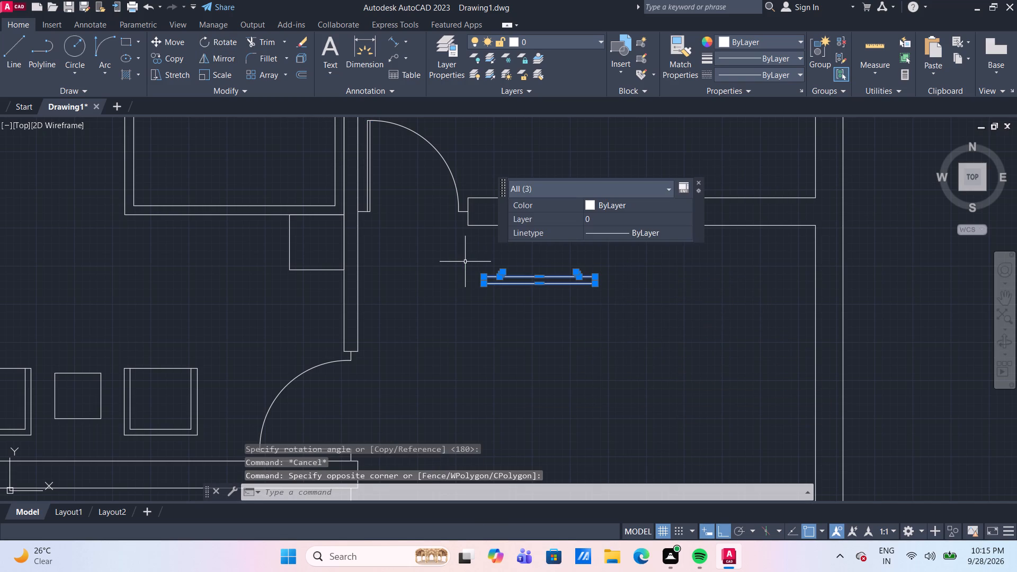
key("m")
key("Return")
scroll(540, 258, "up", 1)
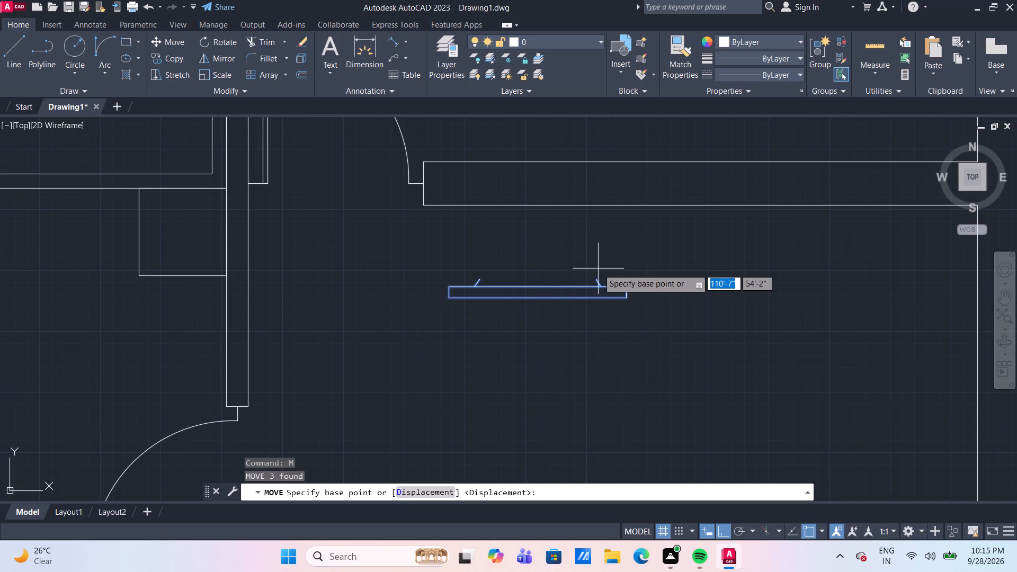
left_click(596, 275)
middle_click_drag(777, 213, 685, 215)
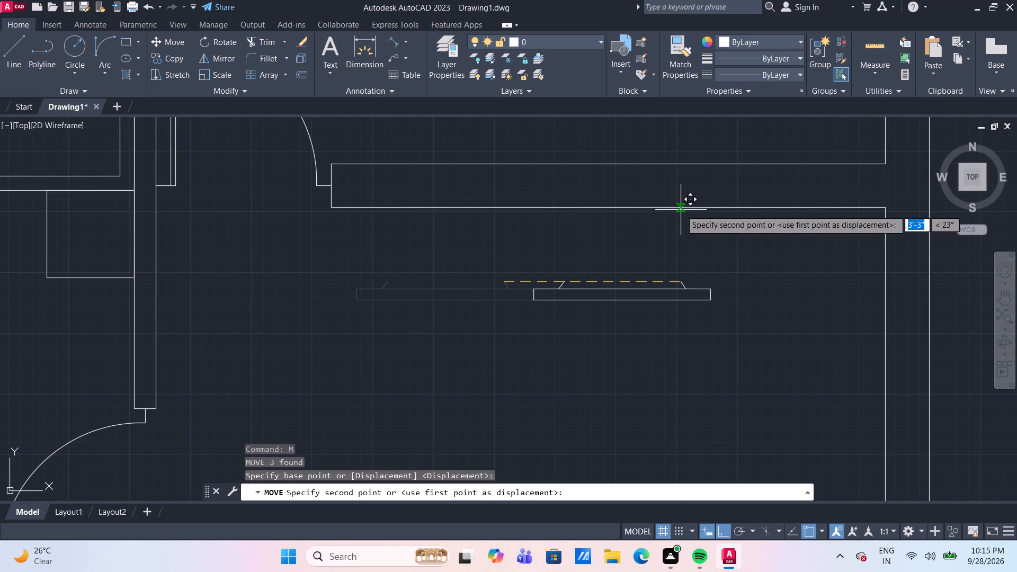
left_click(672, 209)
Insert the "Range-Oven - 30 in top" block from DesignCenter's Kitchens.dwg, exploded at scale 1, in the empty space east of the plan.
scroll(688, 305, "down", 3)
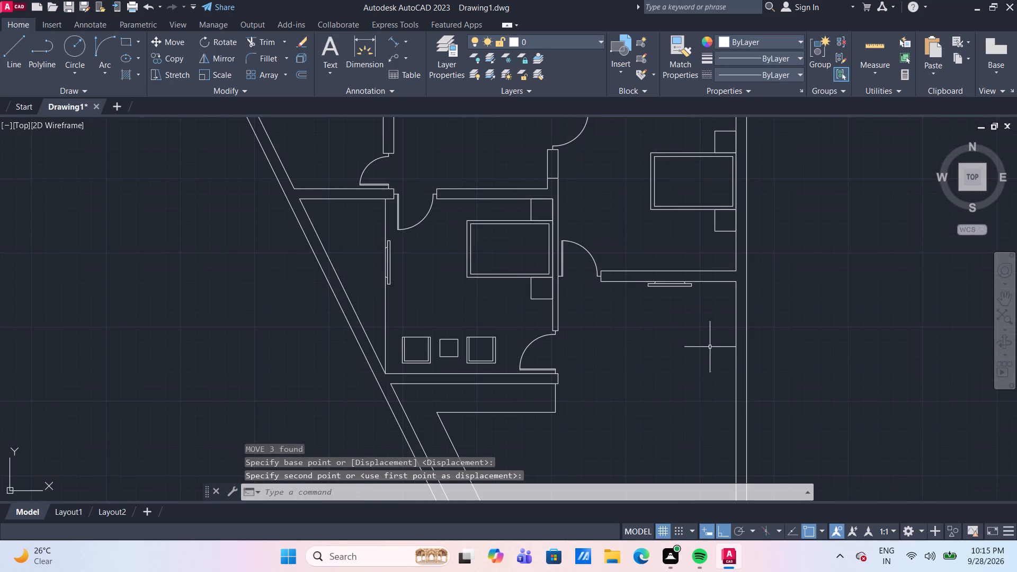
middle_click_drag(686, 353, 616, 301)
scroll(616, 301, "down", 1)
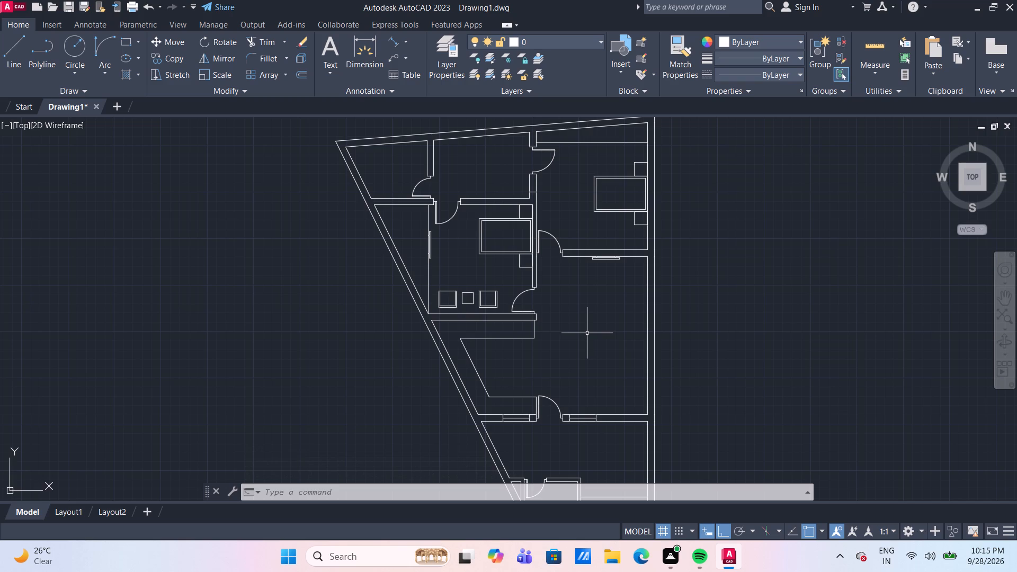
type("DC")
key("Return")
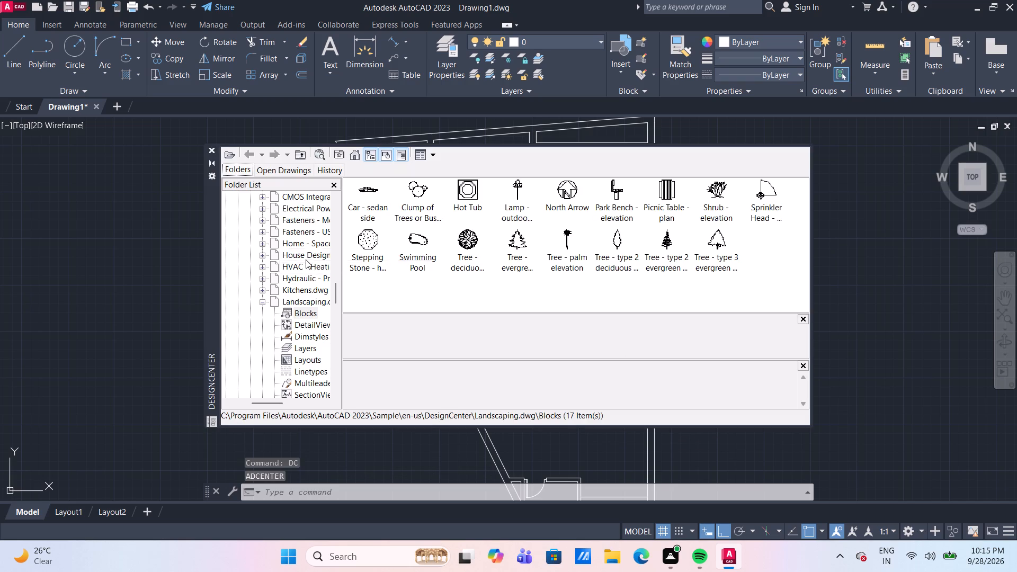
left_click(317, 287)
double_click(373, 193)
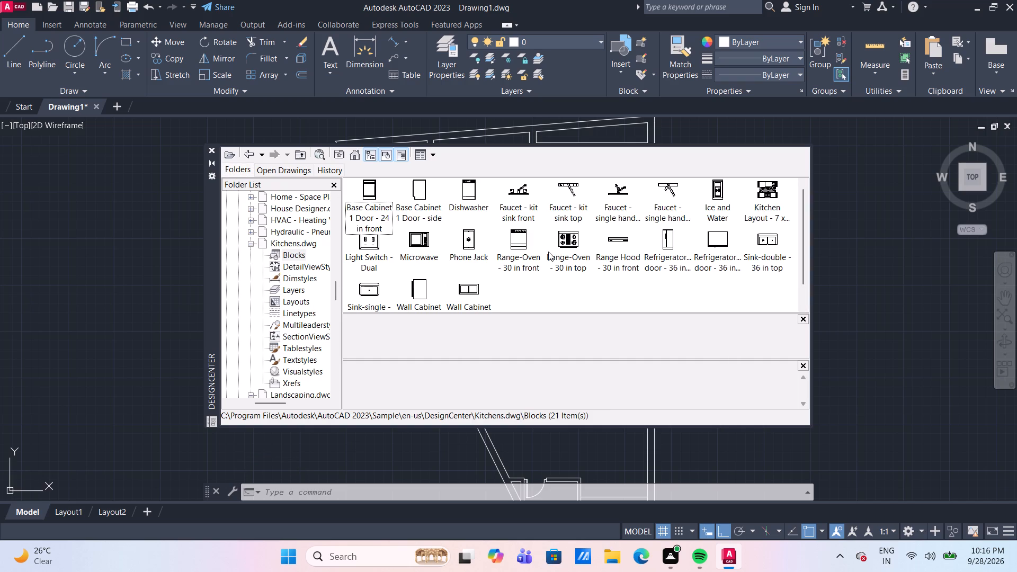
left_click(580, 248)
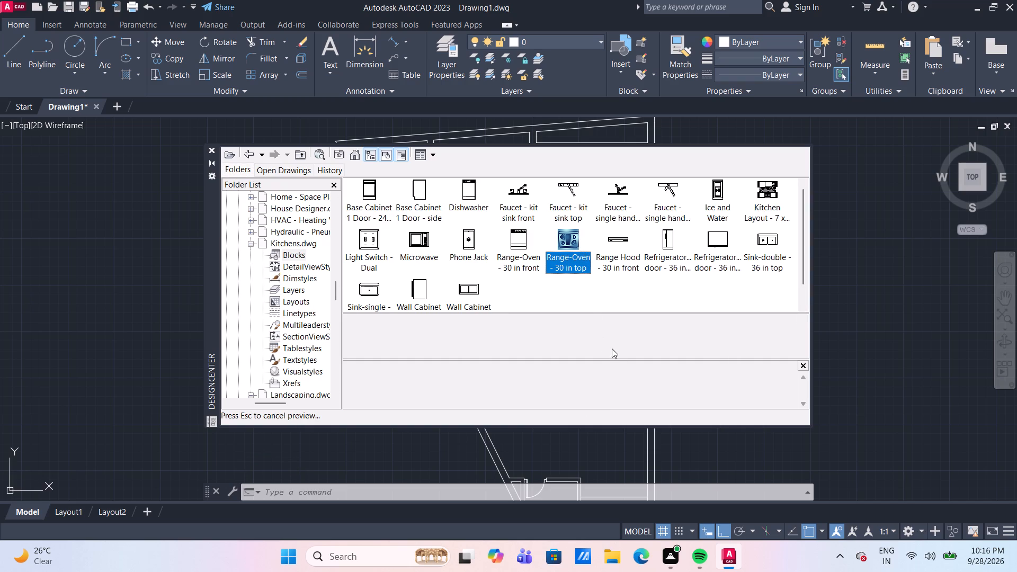
right_click(560, 238)
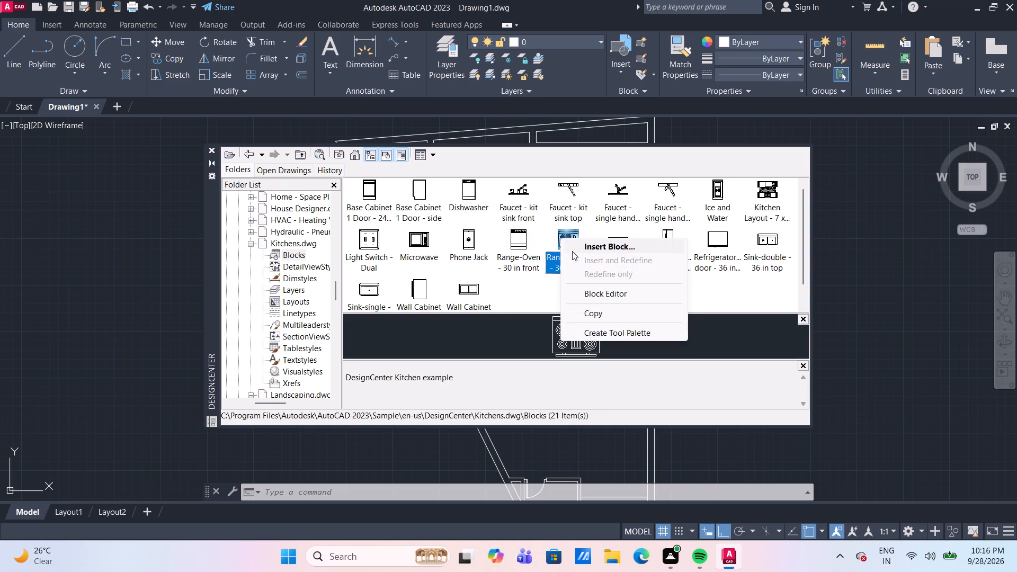
left_click(585, 248)
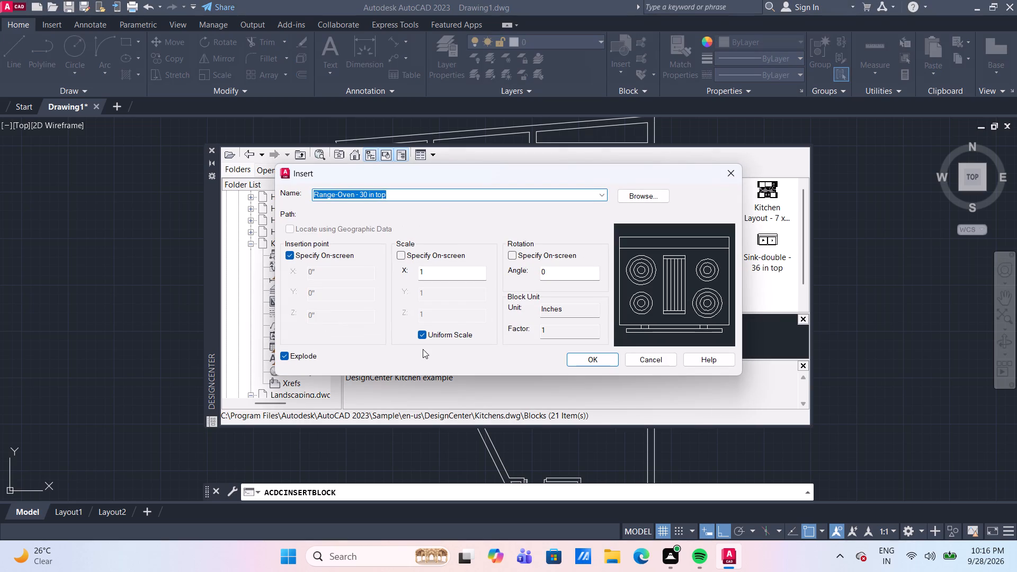
left_click(602, 360)
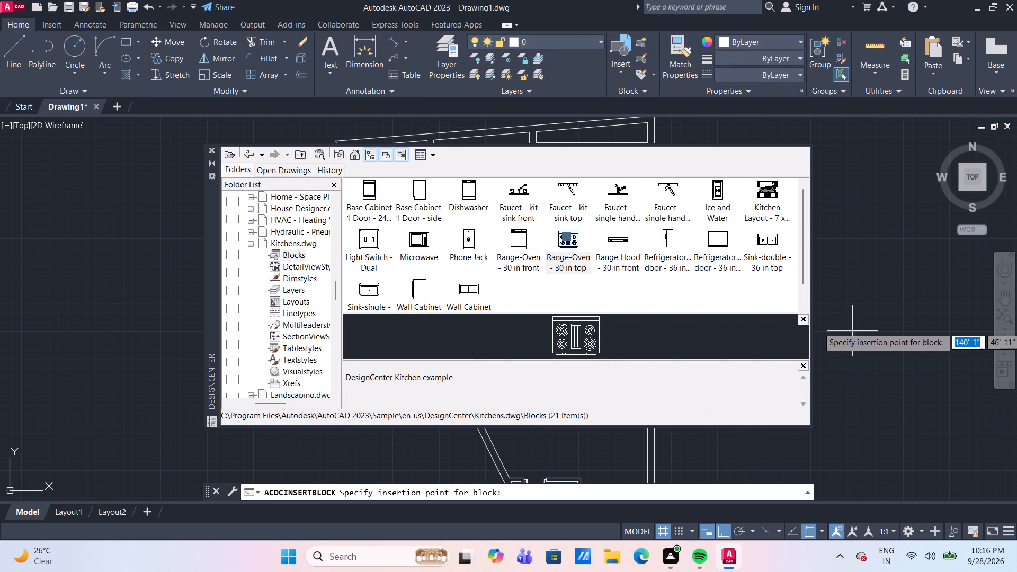
left_click(865, 307)
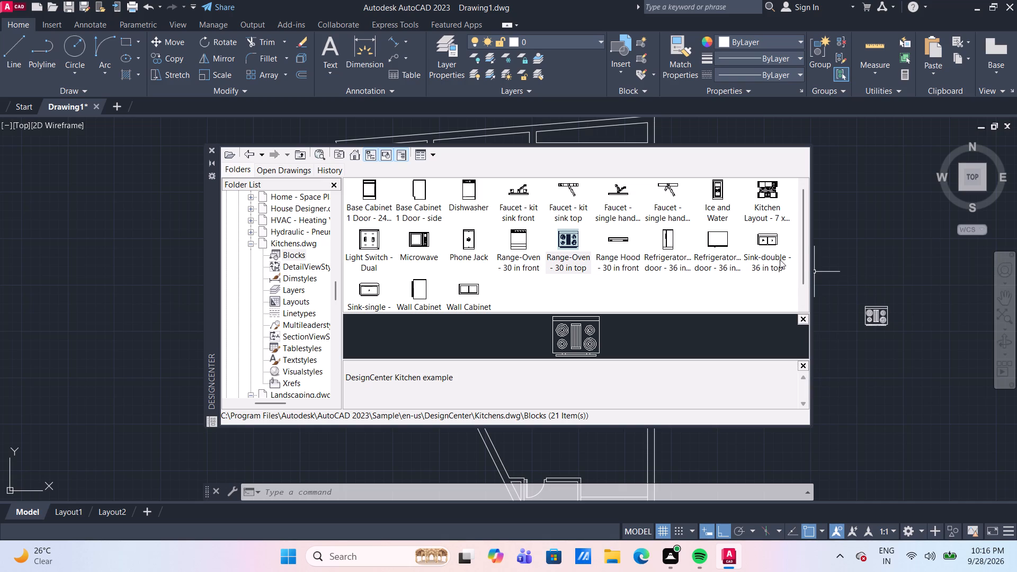
Insert the "Sink-double - 36 in top" block, exploded at scale 1, just north of the range-oven outside the plan.
left_click(766, 233)
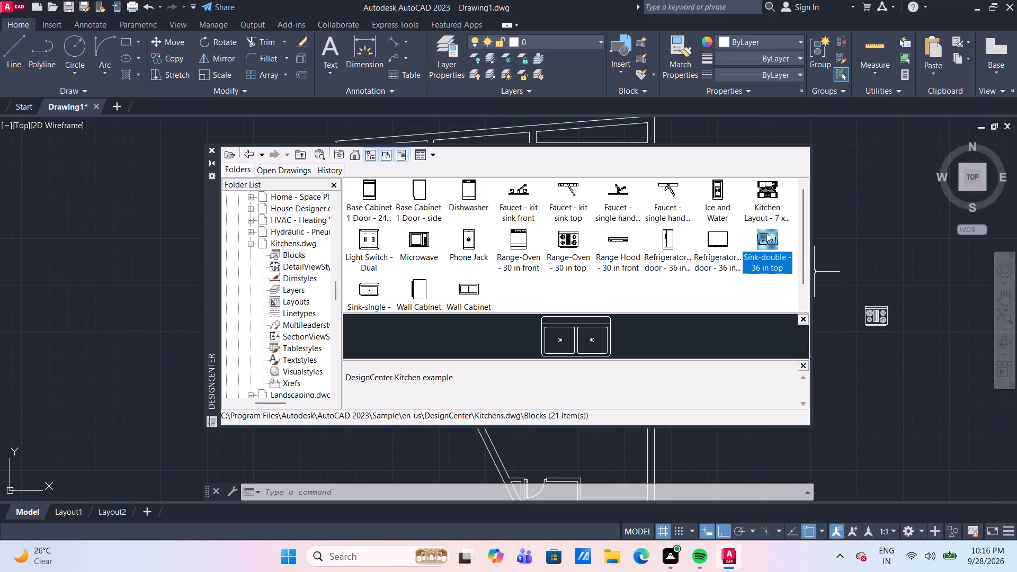
right_click(764, 236)
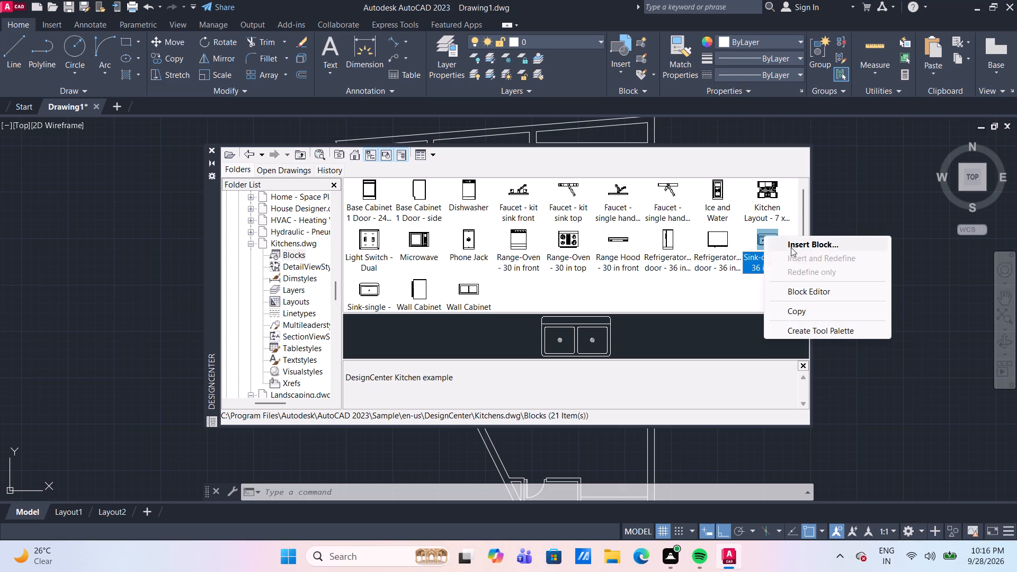
left_click(799, 243)
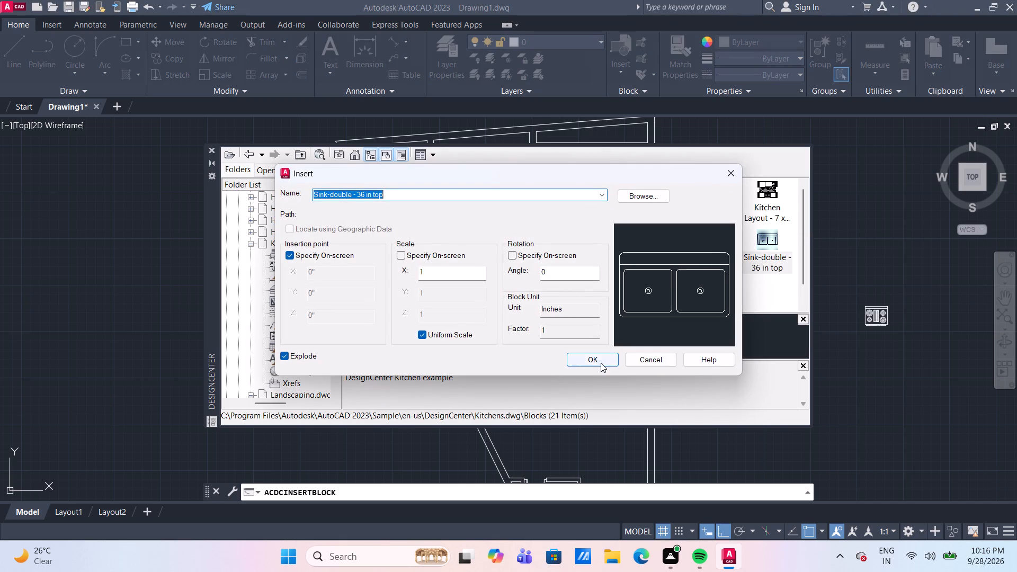
left_click(601, 363)
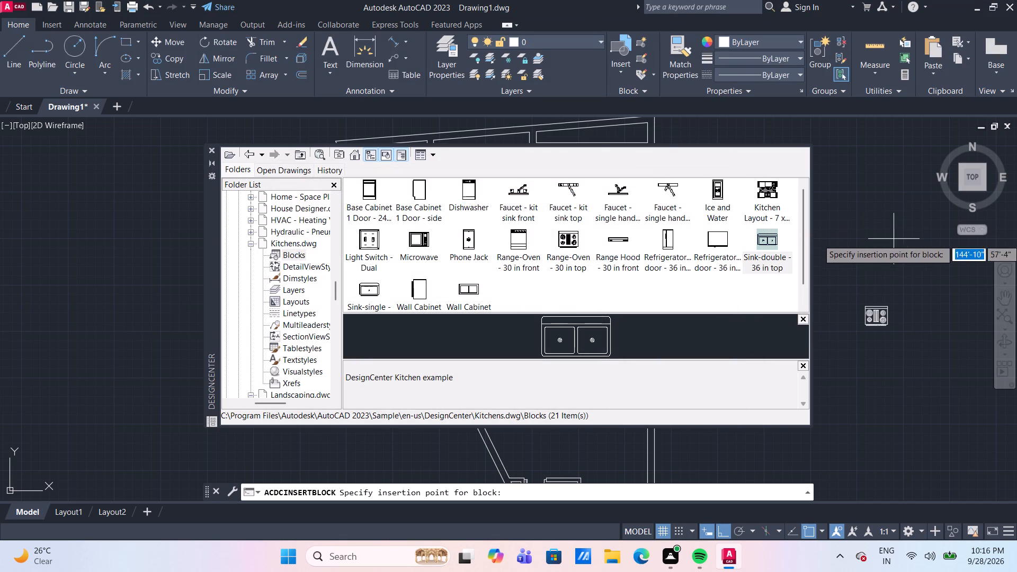
left_click(893, 239)
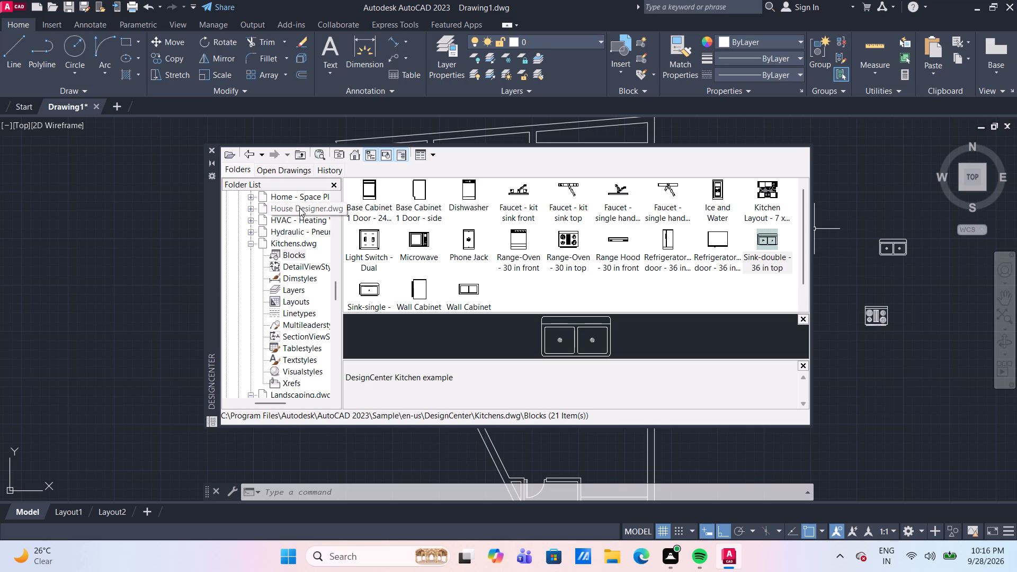
Insert the "Sofa - Roundback Loveseat 5 ft." block from Home - Space Planner.dwg, exploded at scale 1, north of the double sink.
scroll(299, 206, "up", 2)
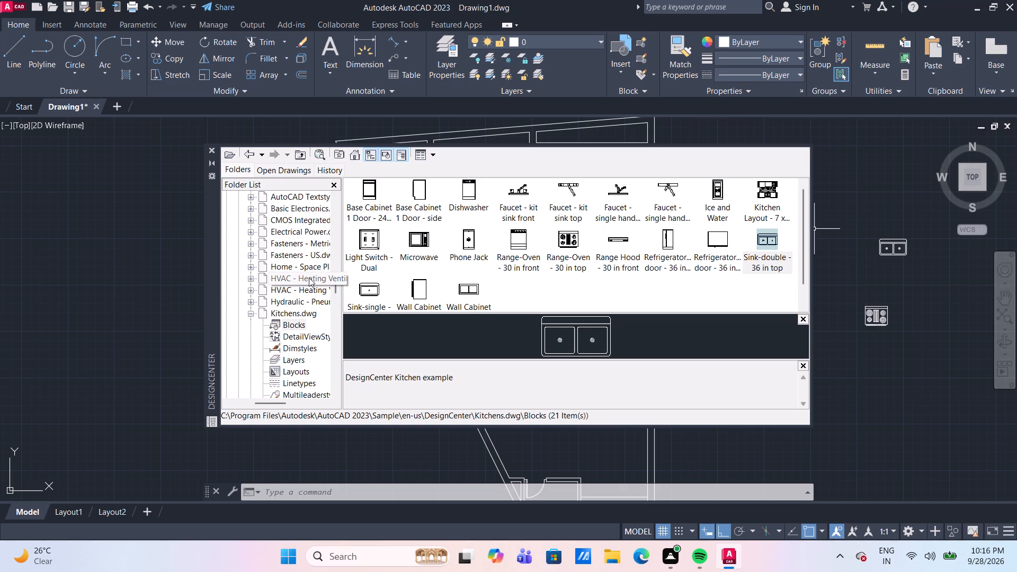
left_click(309, 278)
double_click(373, 187)
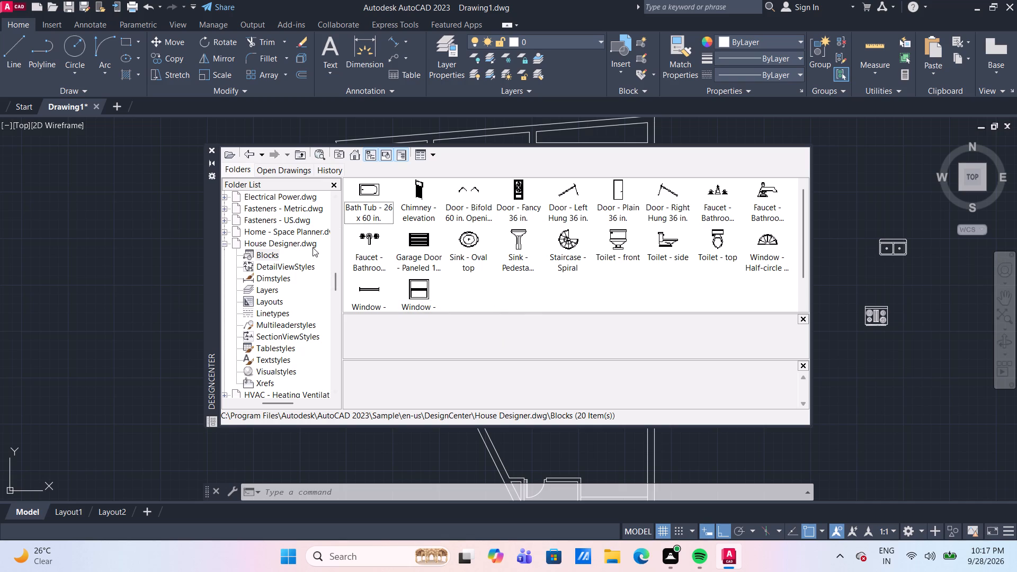
double_click(287, 231)
double_click(378, 191)
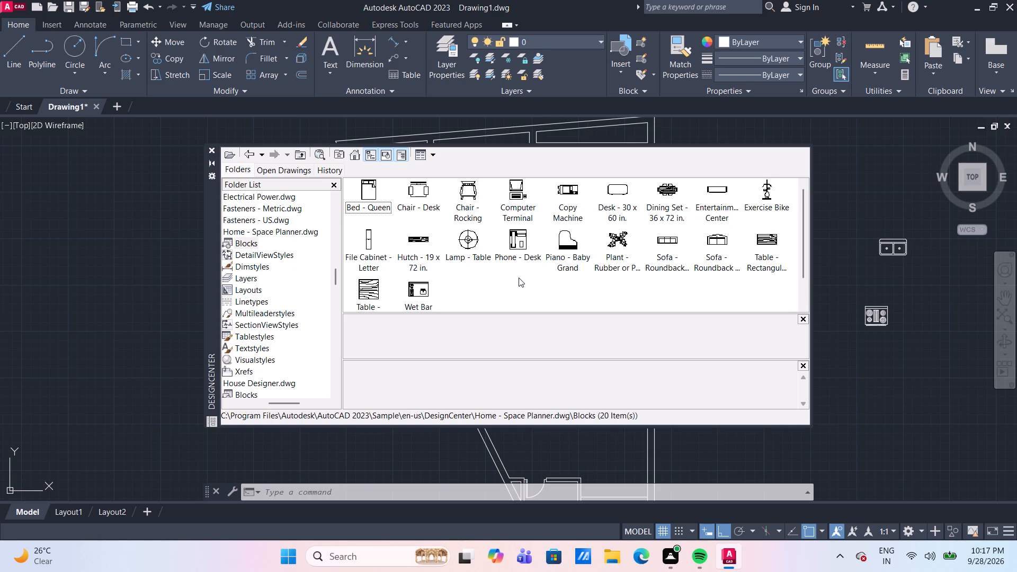
scroll(690, 249, "up", 1)
left_click(666, 244)
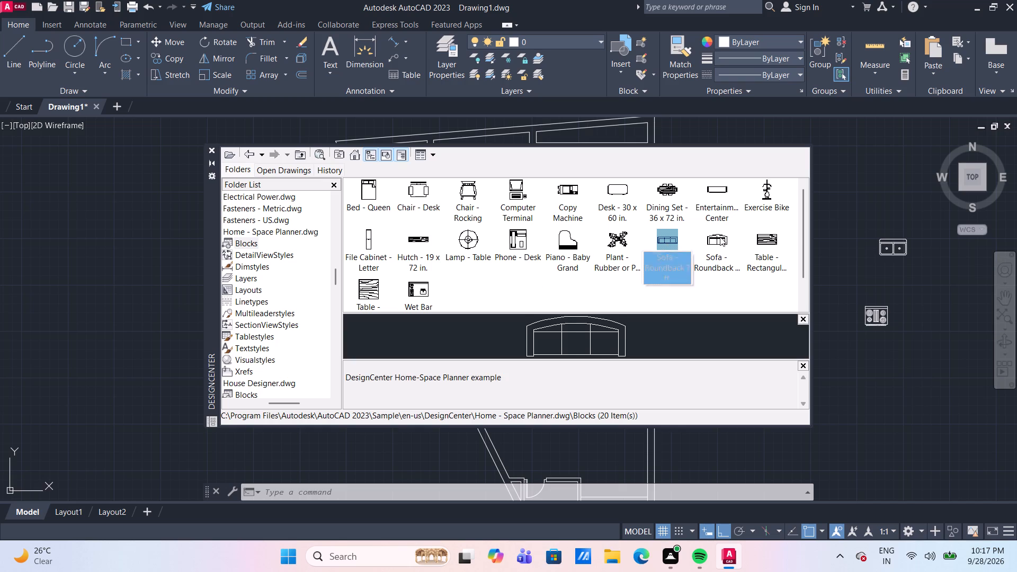
left_click(720, 237)
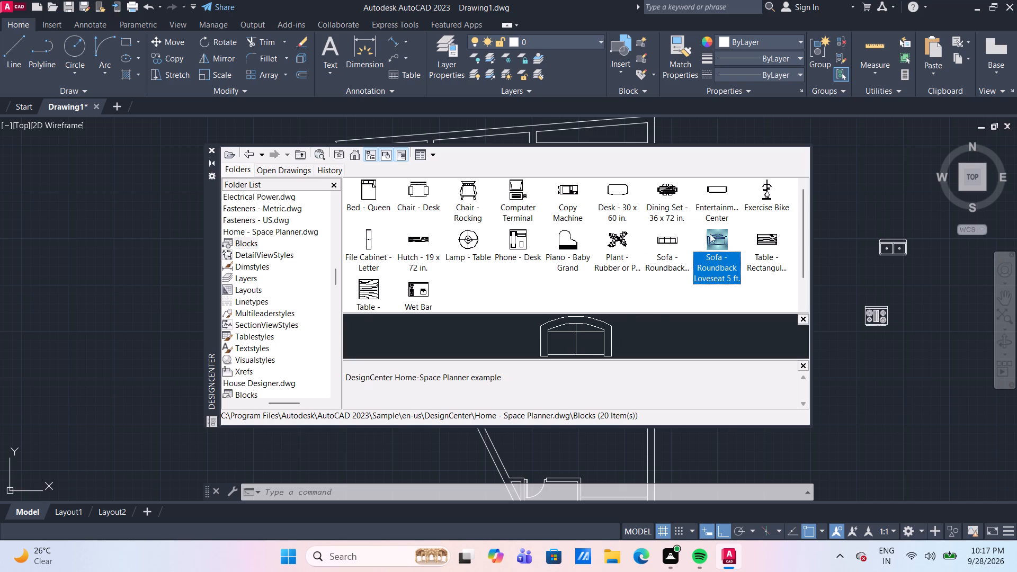
right_click(711, 236)
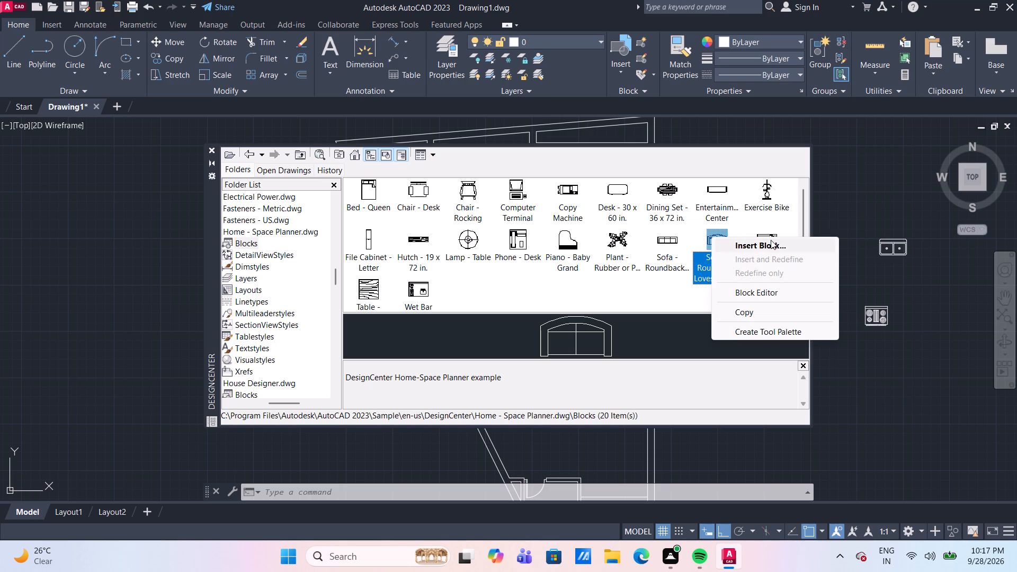
left_click(771, 240)
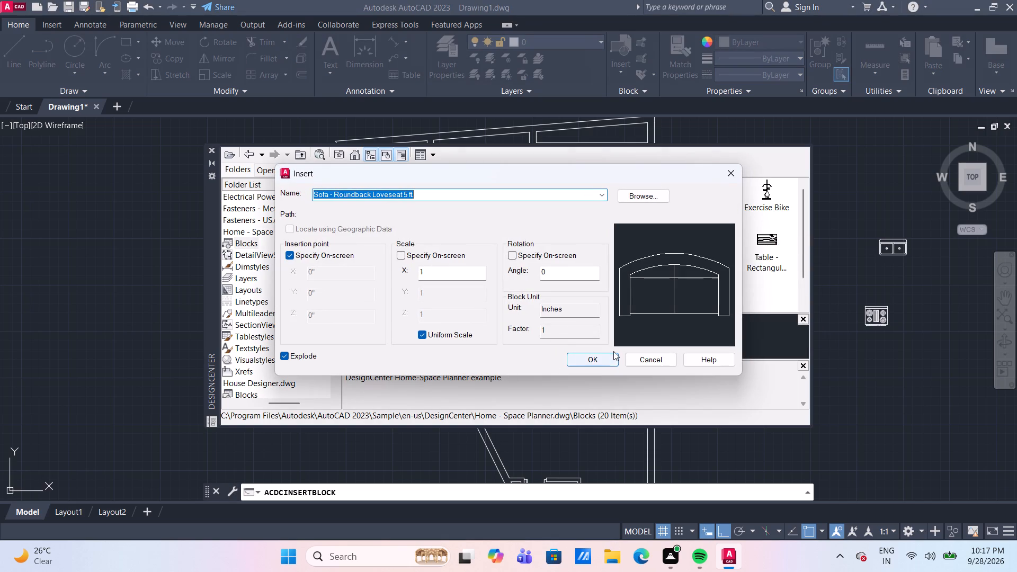
left_click(601, 360)
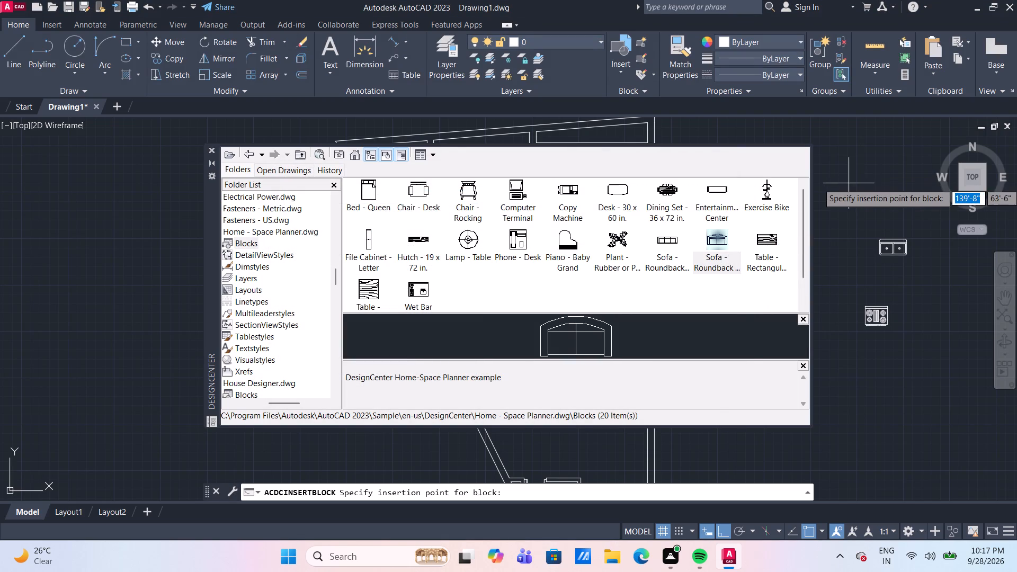
left_click(853, 169)
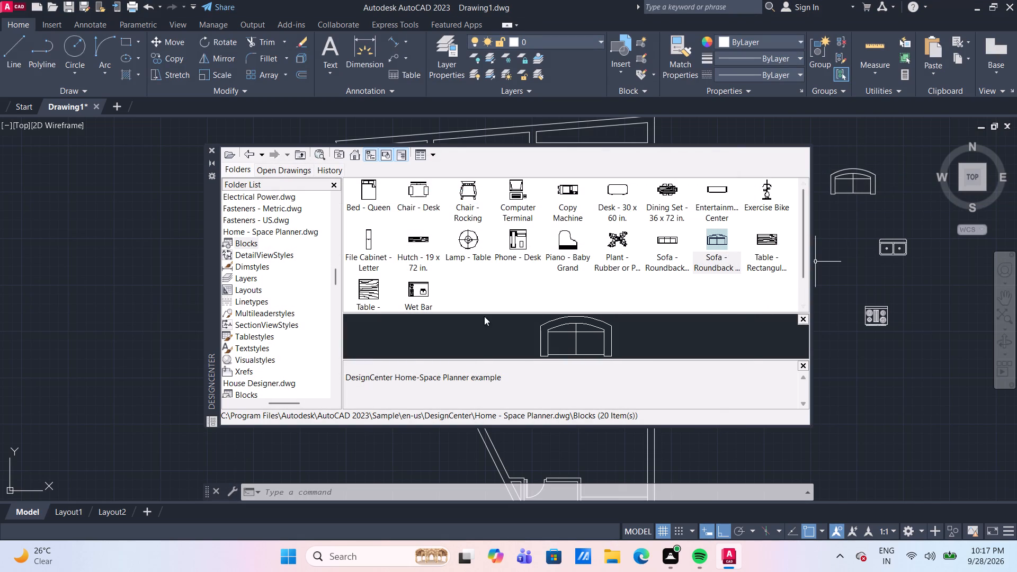
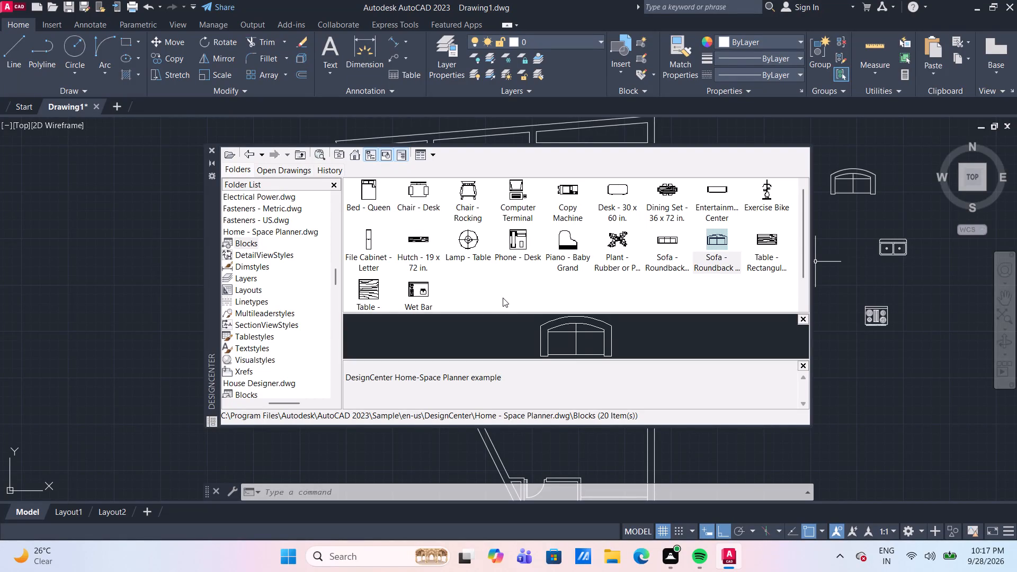
Look through DesignCenter's sample drawing list for further furniture sources, and close the palette.
middle_click_drag(503, 298, 475, 294)
left_click(475, 294)
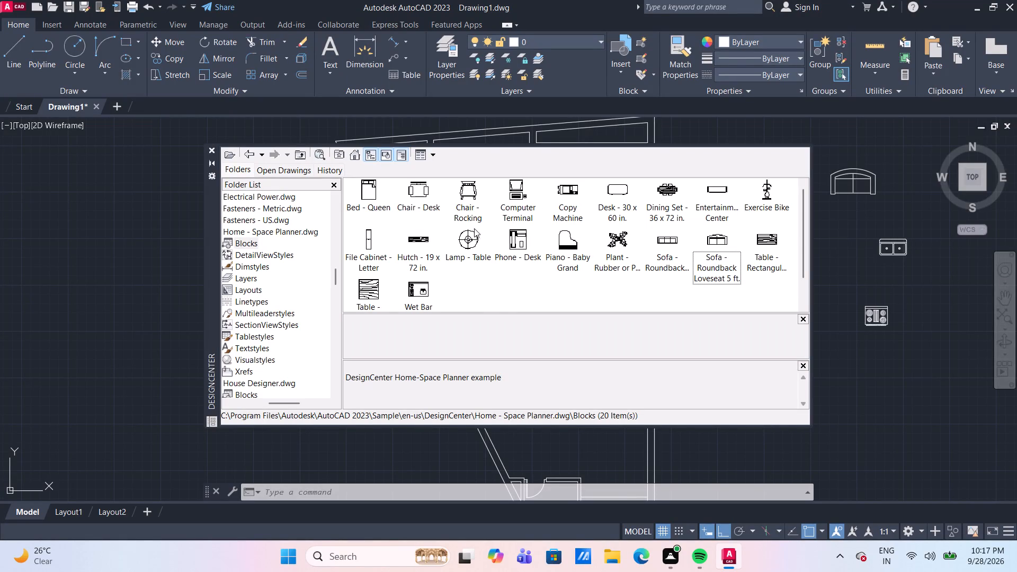
scroll(261, 228, "up", 1)
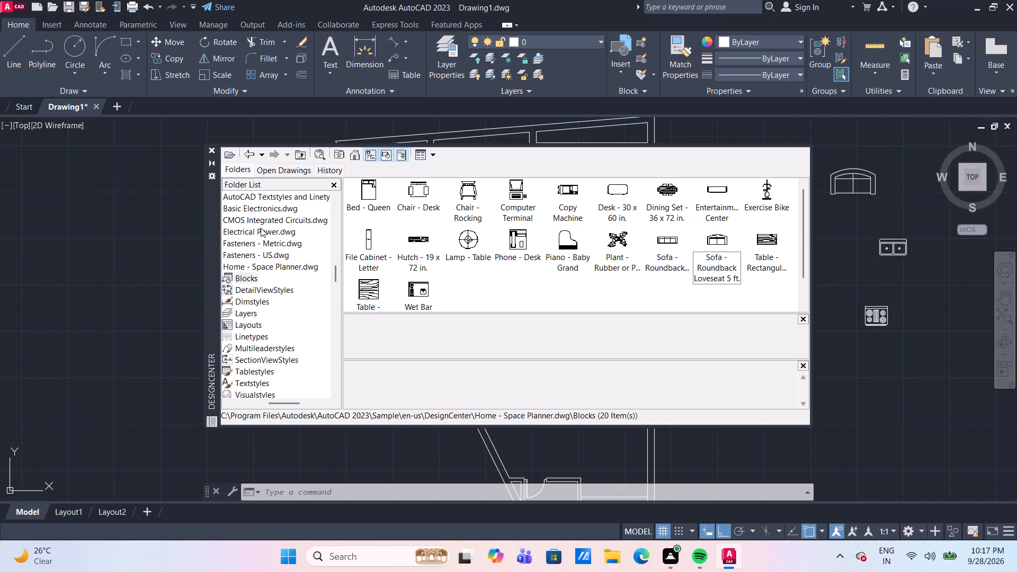
scroll(261, 228, "up", 1)
scroll(261, 228, "down", 2)
scroll(251, 272, "down", 3)
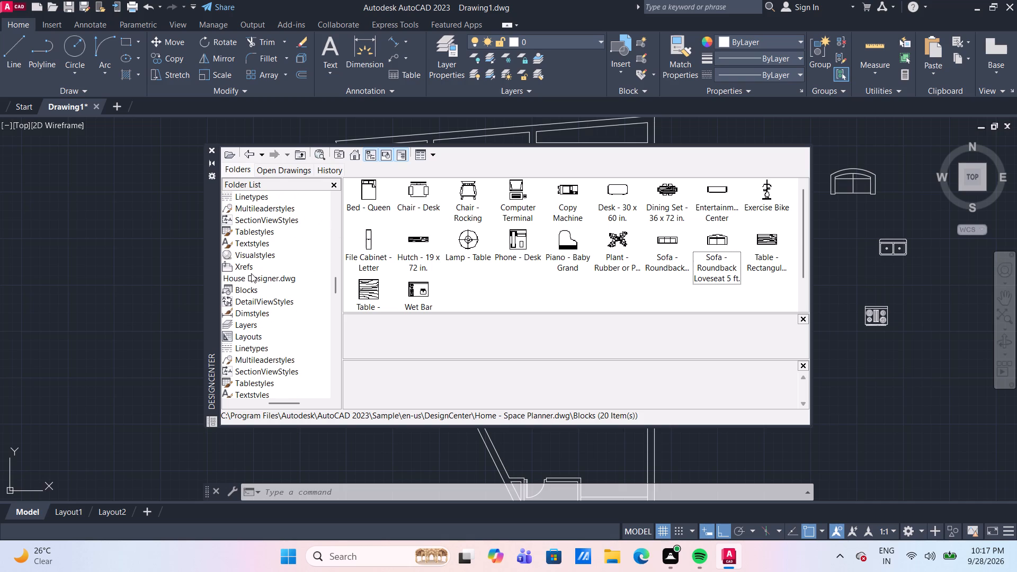
scroll(335, 271, "up", 2)
scroll(327, 257, "down", 3)
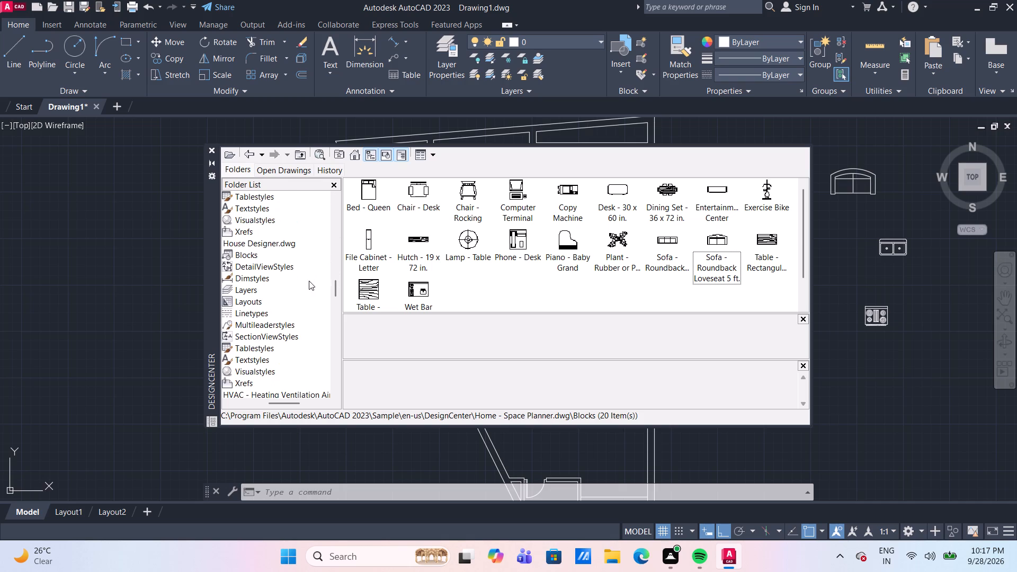
scroll(309, 281, "down", 6)
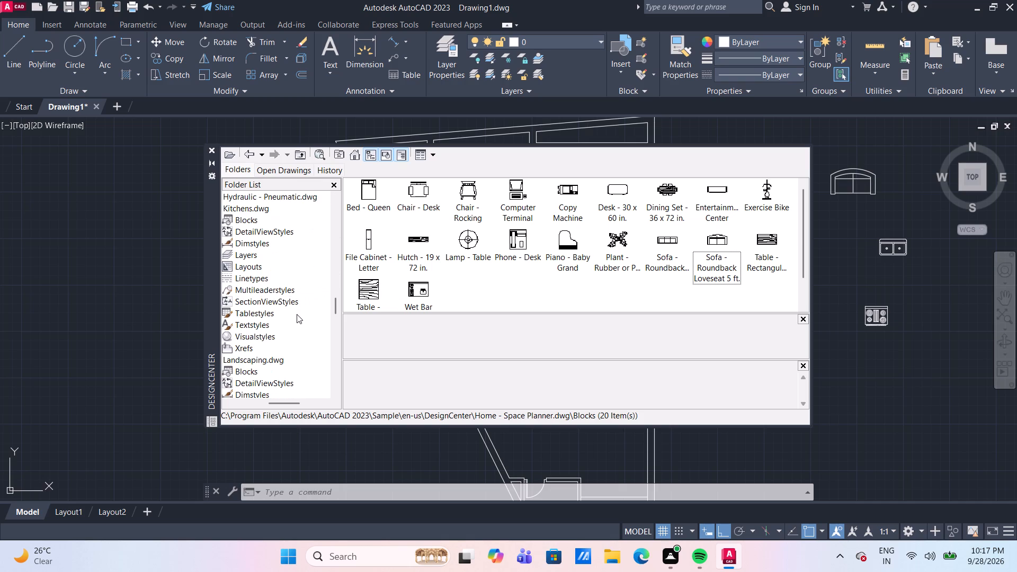
scroll(297, 314, "down", 7)
scroll(282, 299, "up", 3)
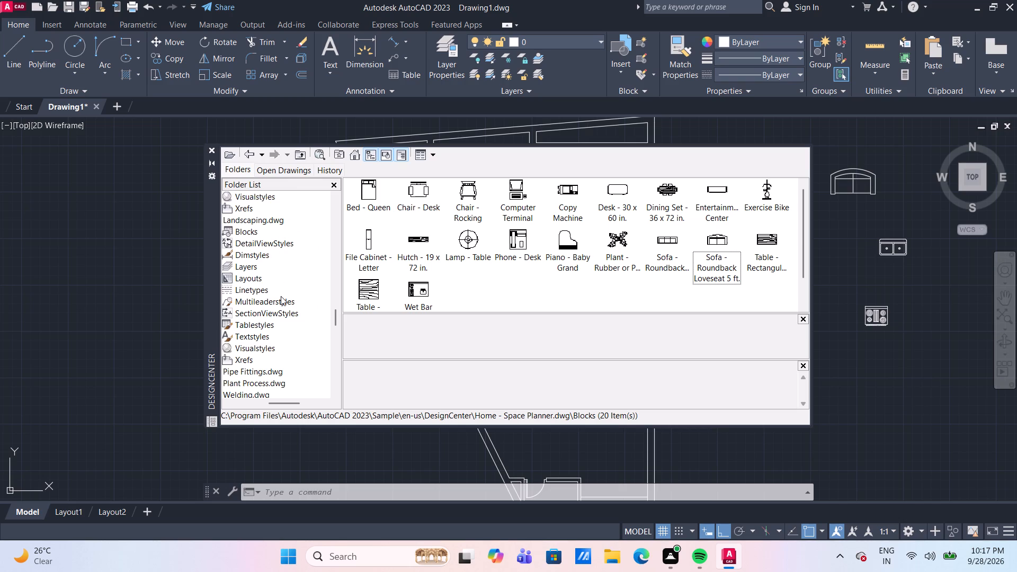
scroll(283, 265, "up", 6)
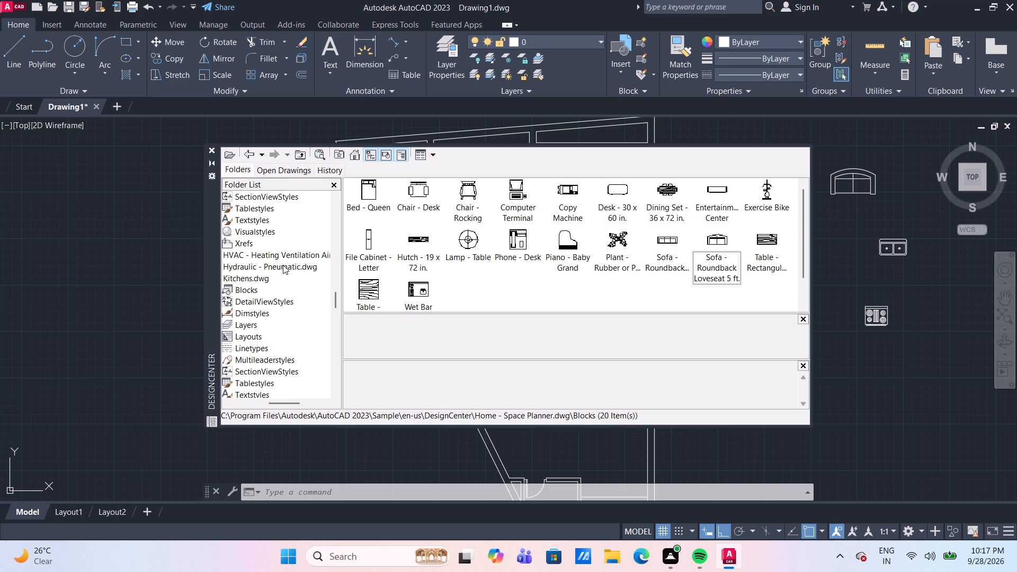
scroll(283, 265, "up", 10)
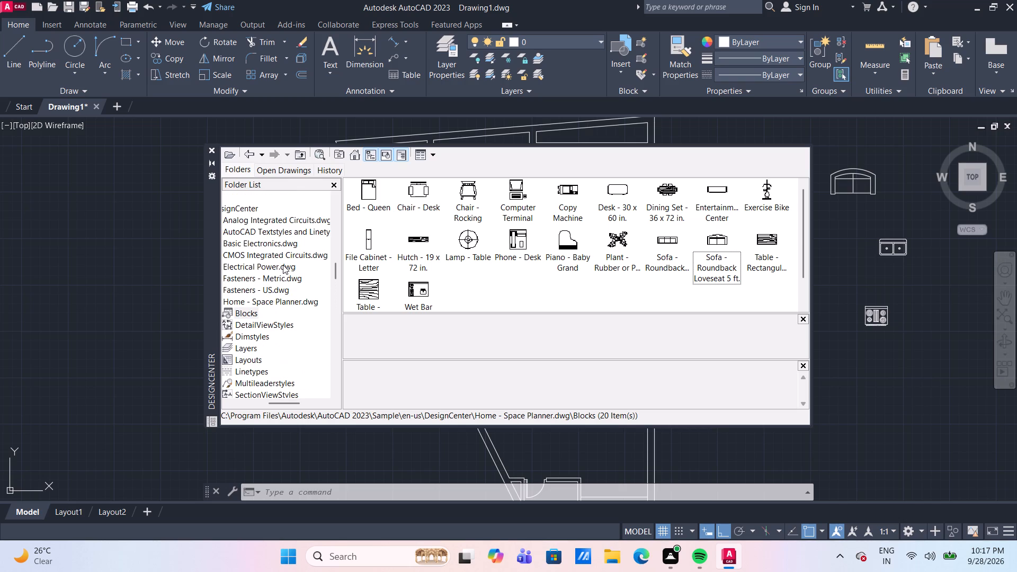
scroll(283, 265, "up", 1)
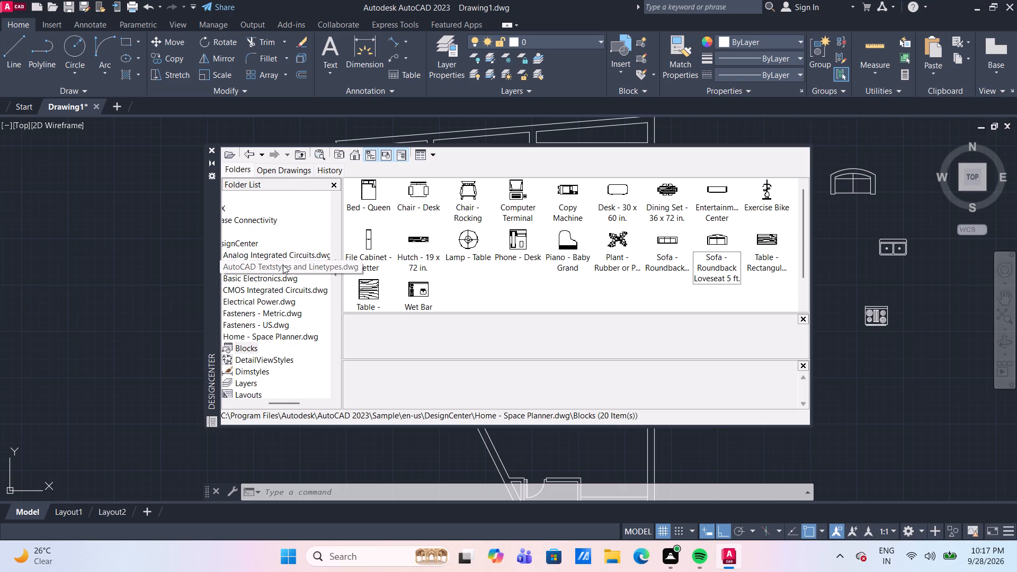
scroll(283, 265, "down", 3)
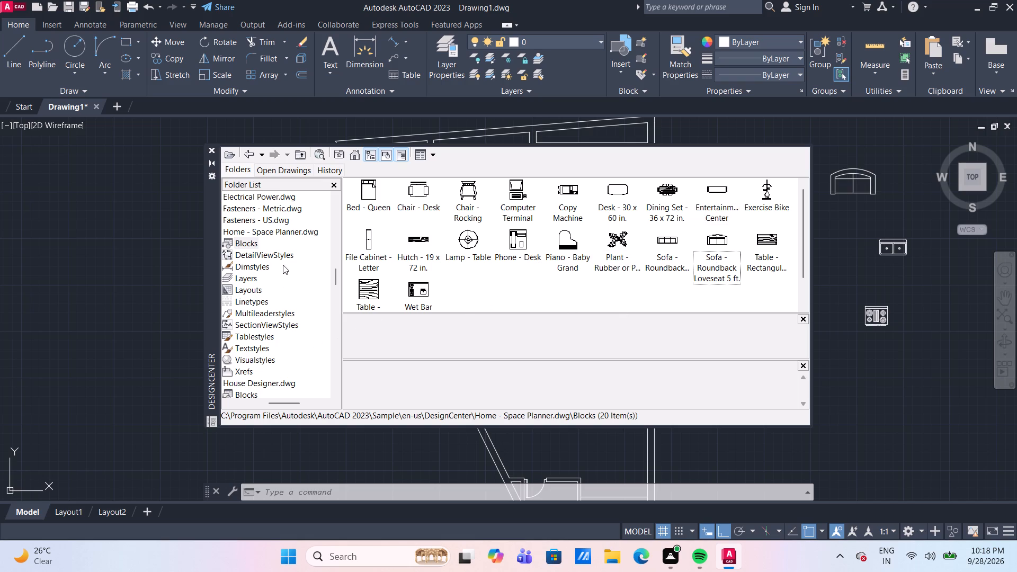
scroll(281, 253, "down", 3)
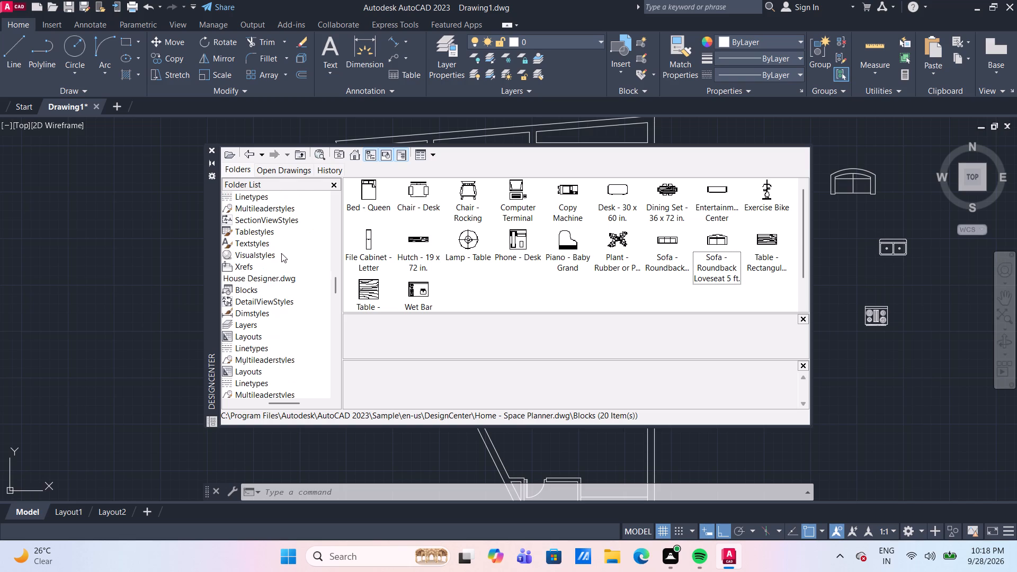
scroll(274, 269, "down", 4)
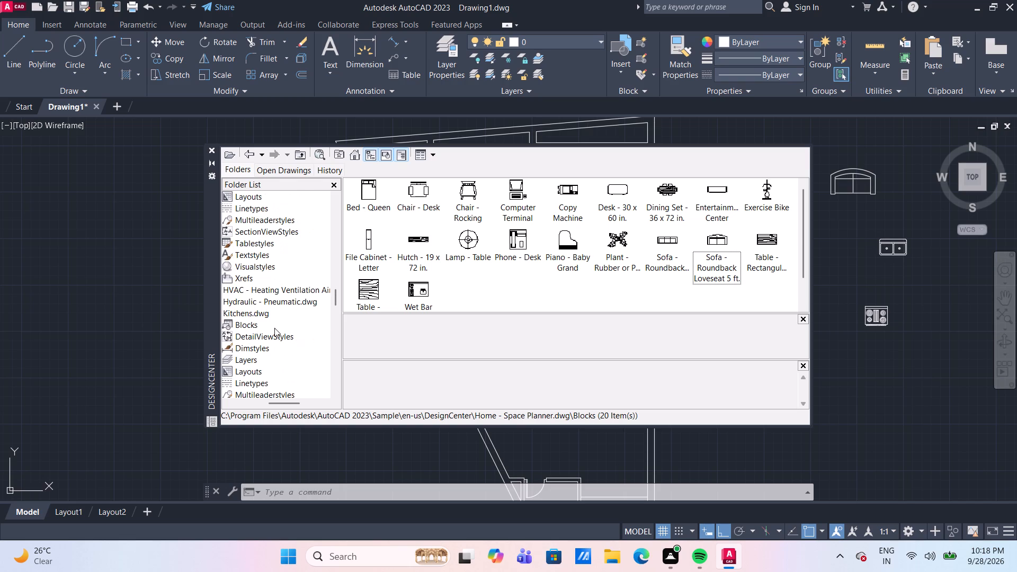
scroll(274, 328, "down", 9)
key("Escape")
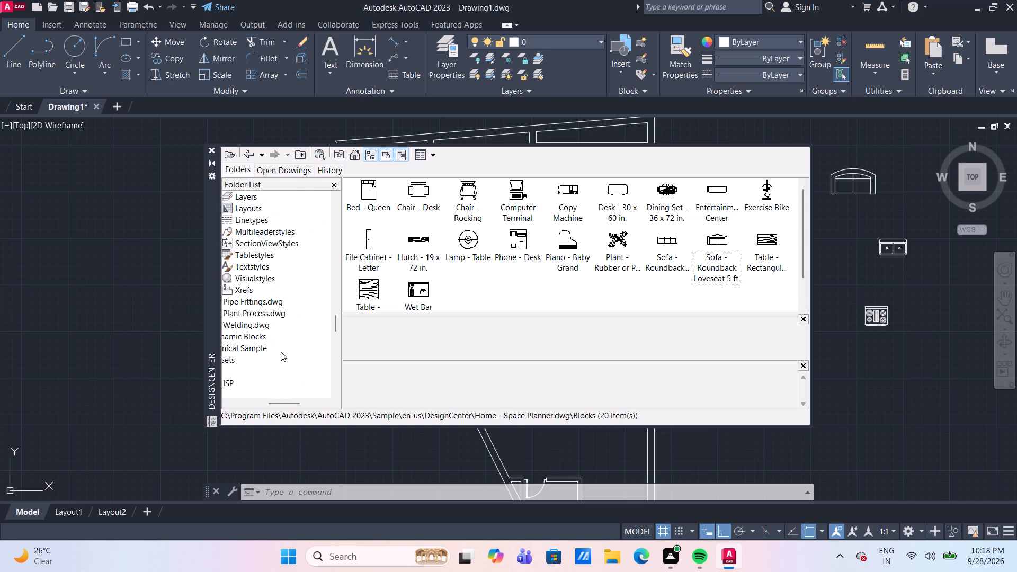
left_click(212, 149)
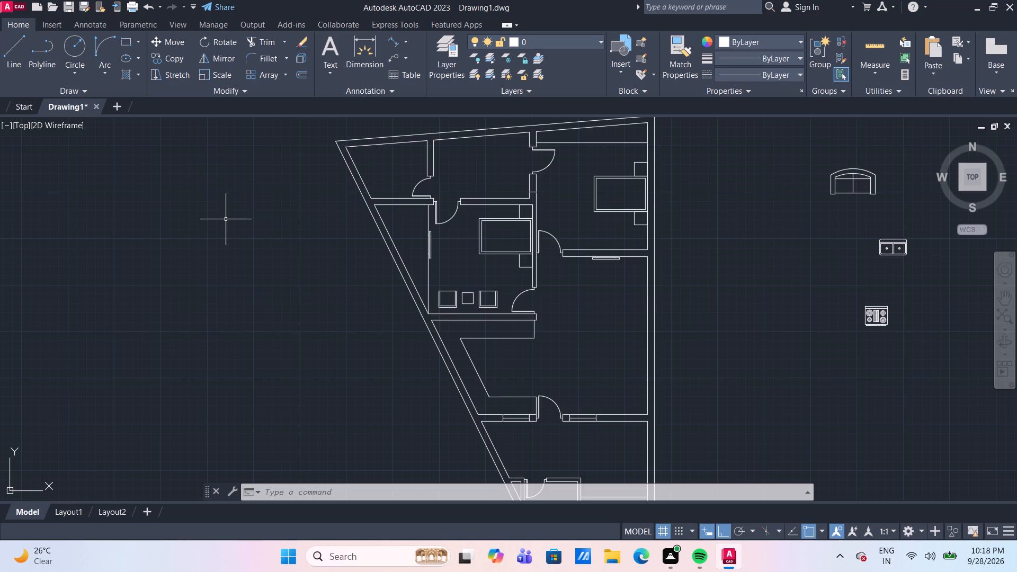
Reopen DesignCenter and examine the blocks available in Kitchens.dwg.
type("DC")
key("Return")
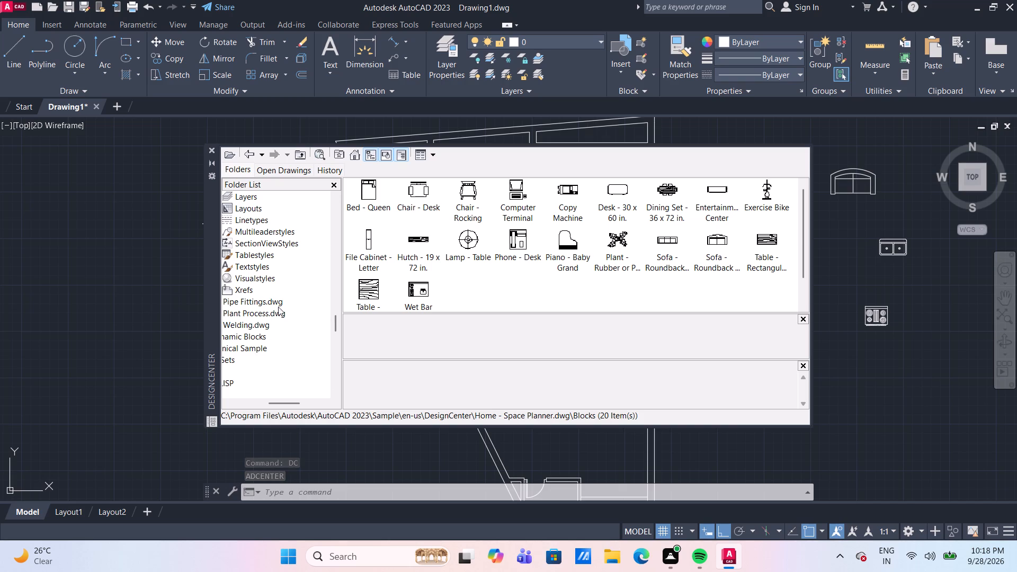
scroll(300, 252, "up", 9)
scroll(301, 243, "down", 1)
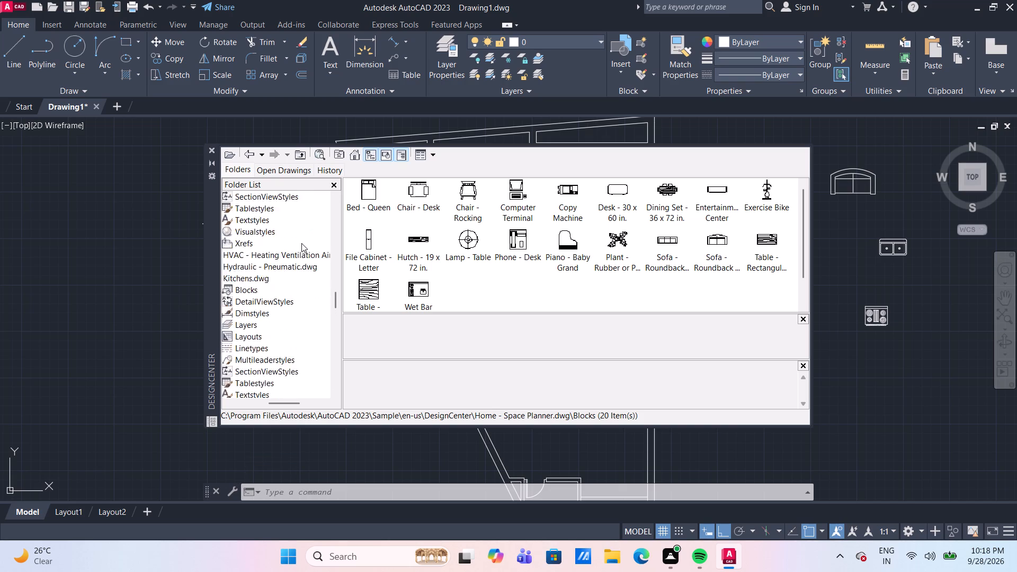
scroll(301, 243, "down", 2)
left_click(260, 206)
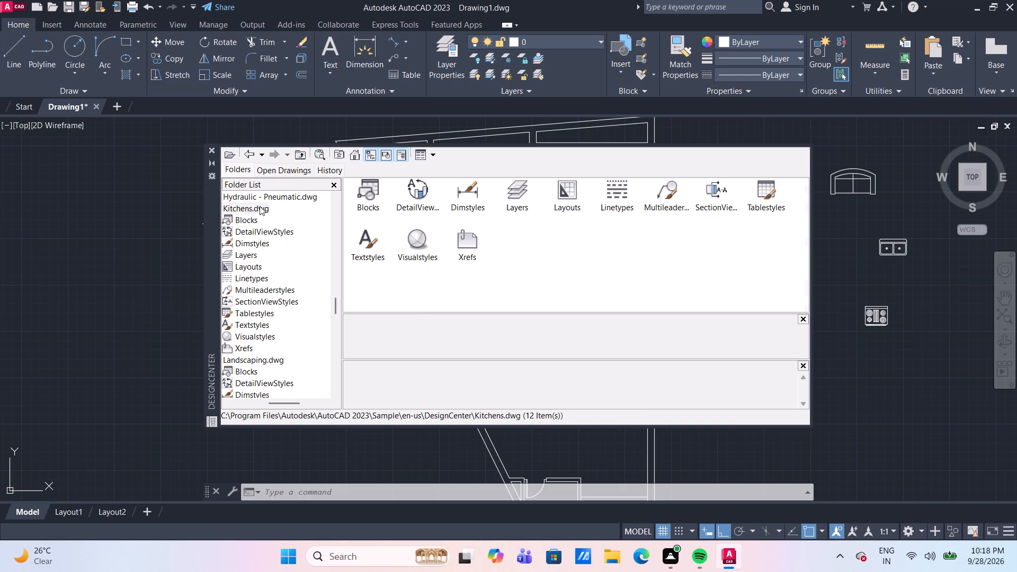
left_click(363, 200)
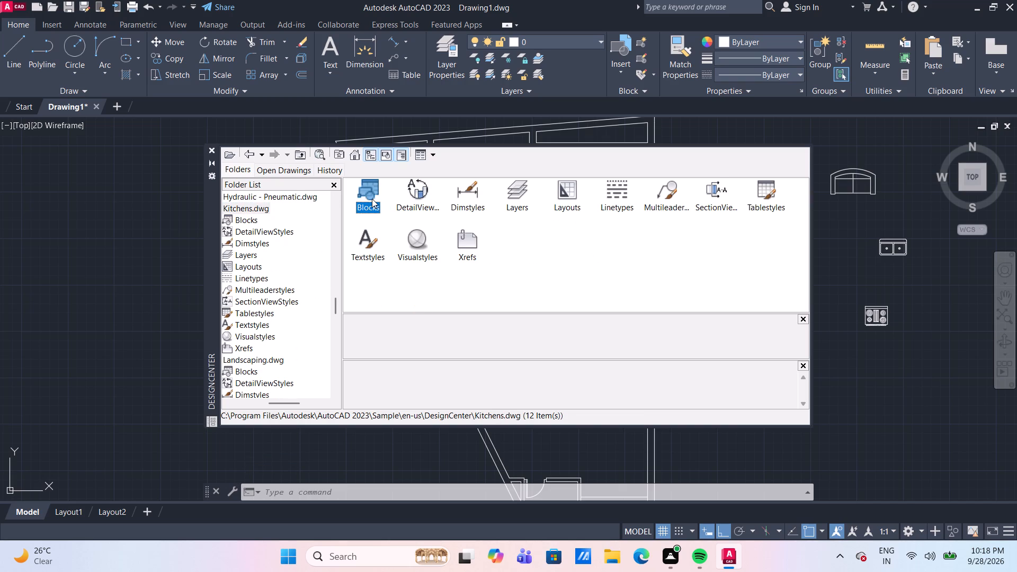
double_click(370, 191)
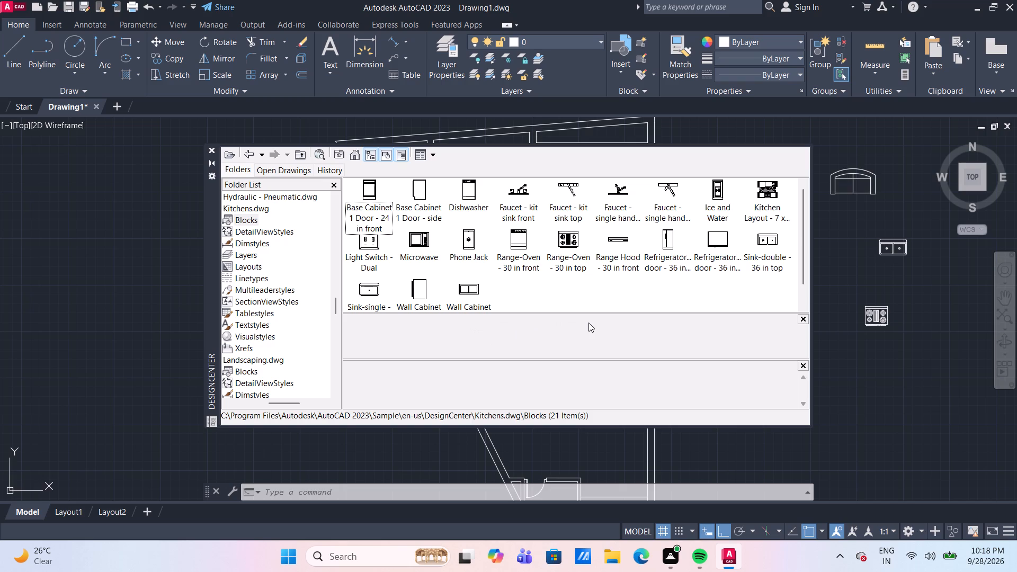
Insert the "Dining Set - 36 x 72 in." block from Home - Space Planner.dwg, exploded at scale 1, south of the range-oven outside the plan.
scroll(311, 216, "up", 2)
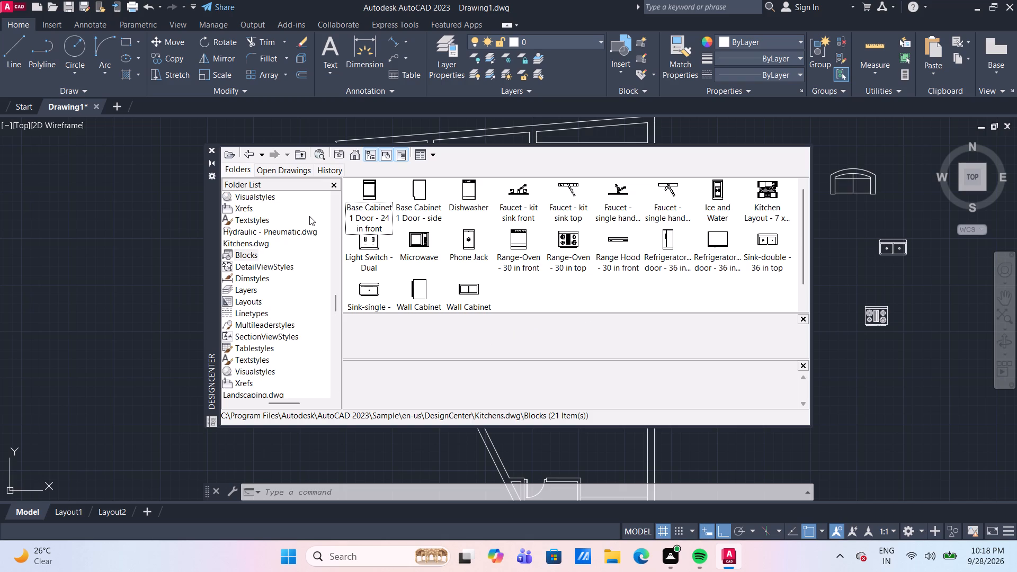
scroll(309, 216, "down", 6)
scroll(292, 262, "down", 2)
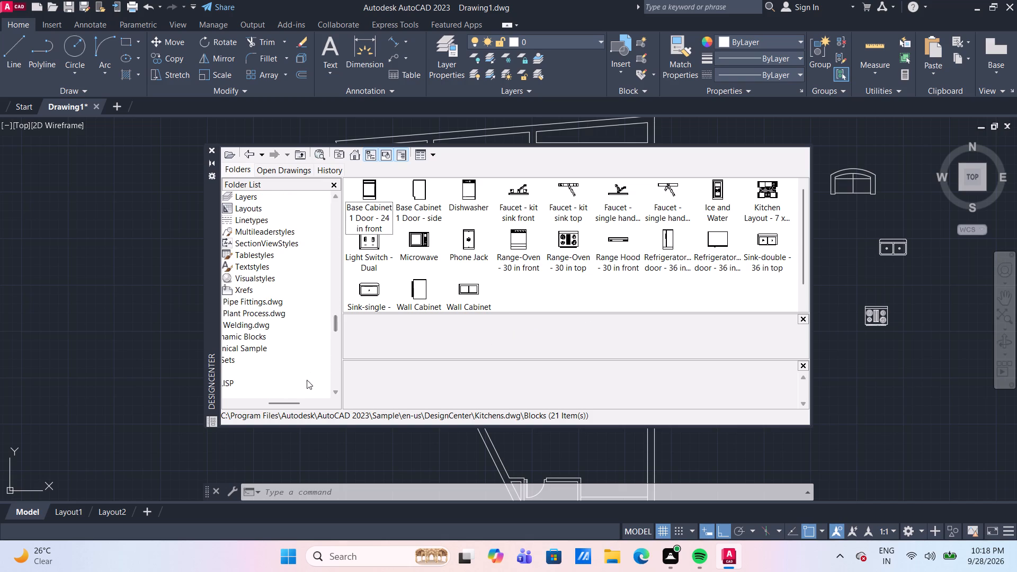
left_click_drag(295, 406, 286, 410)
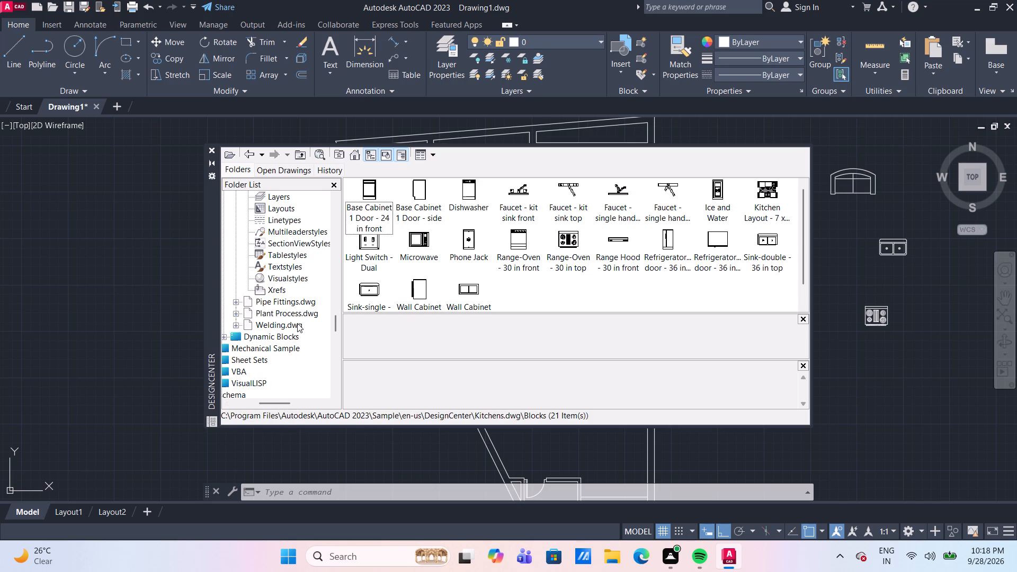
scroll(297, 323, "up", 6)
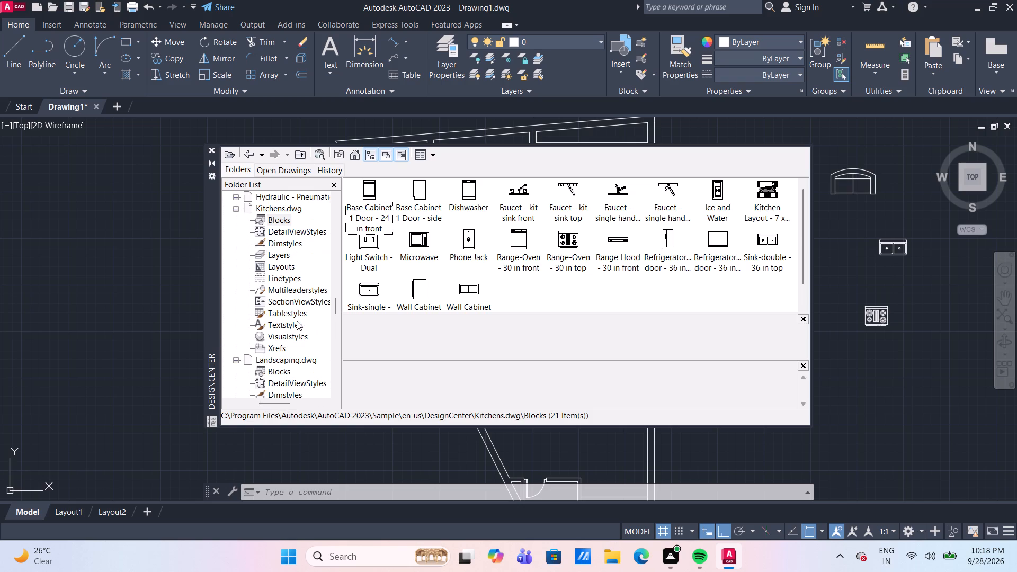
scroll(308, 225, "up", 5)
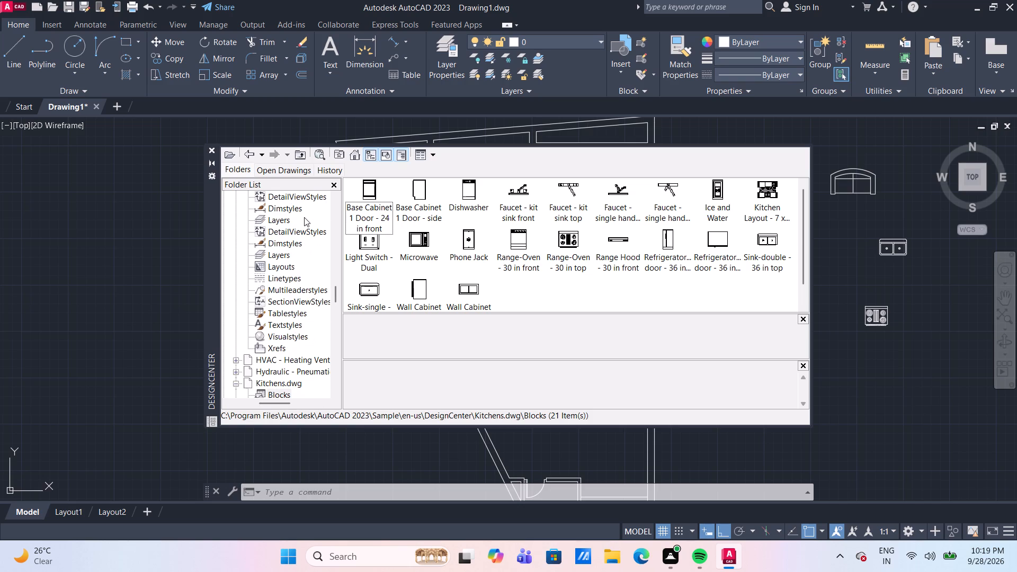
scroll(308, 207, "up", 2)
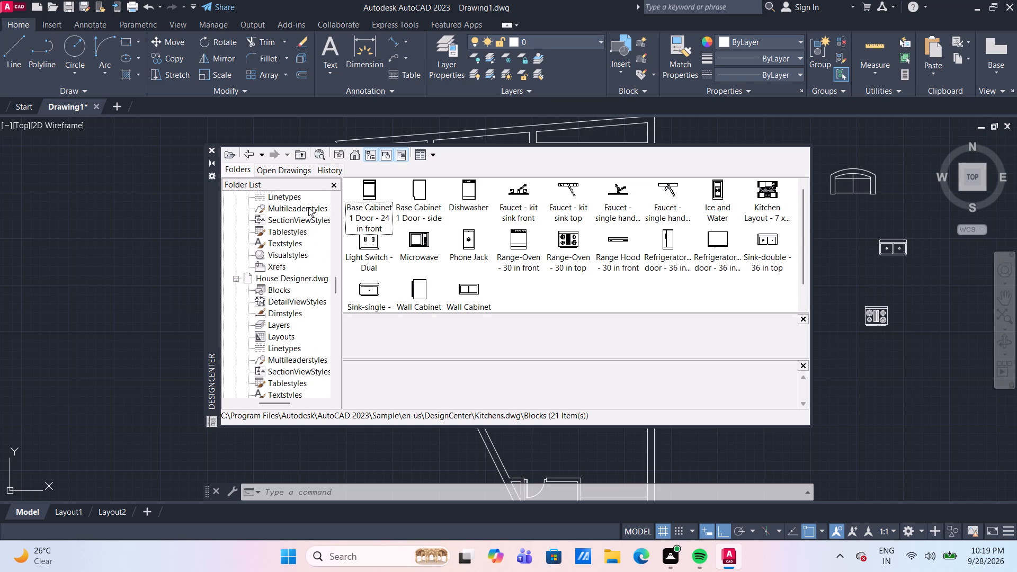
scroll(308, 207, "up", 3)
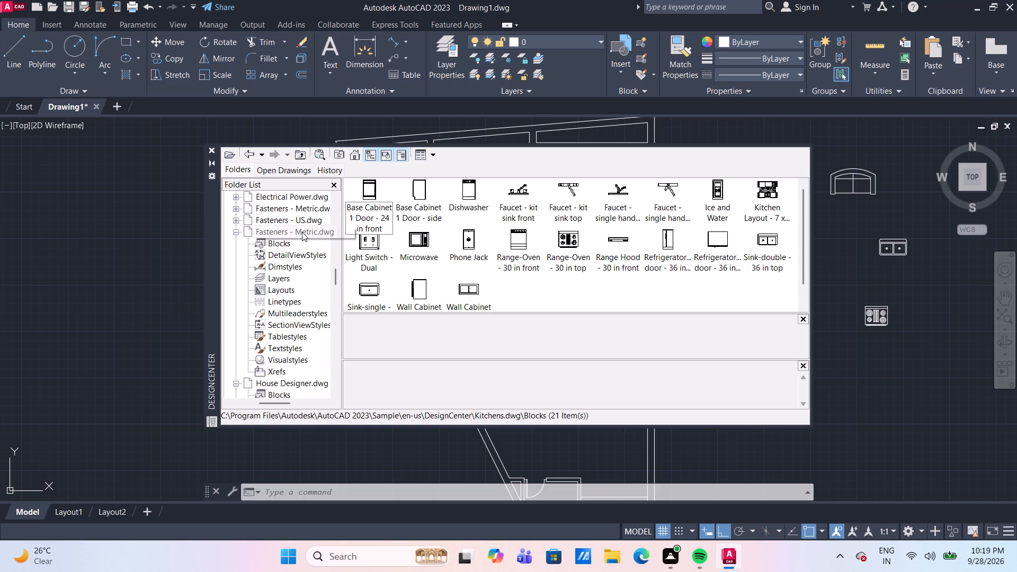
double_click(302, 232)
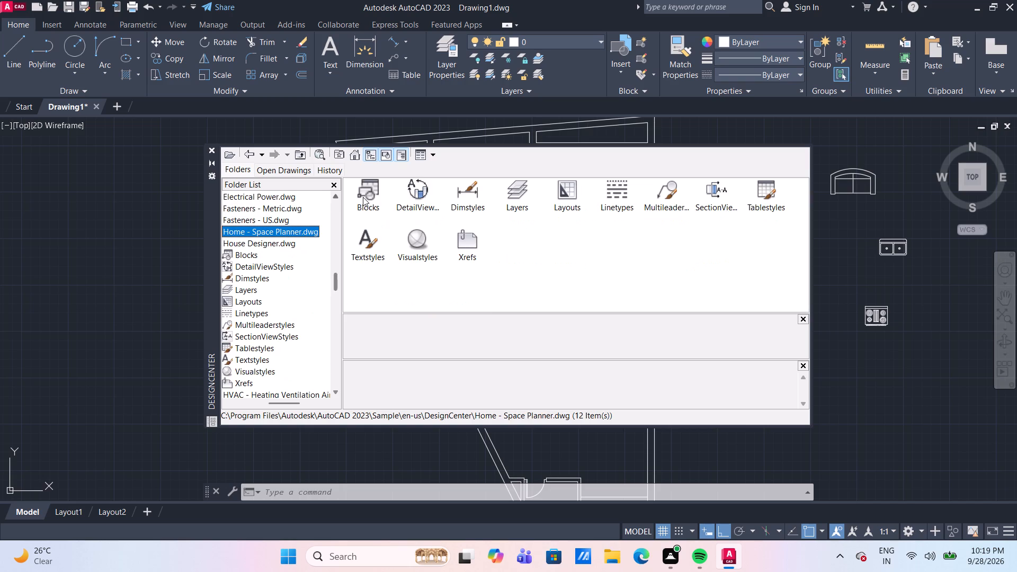
double_click(368, 197)
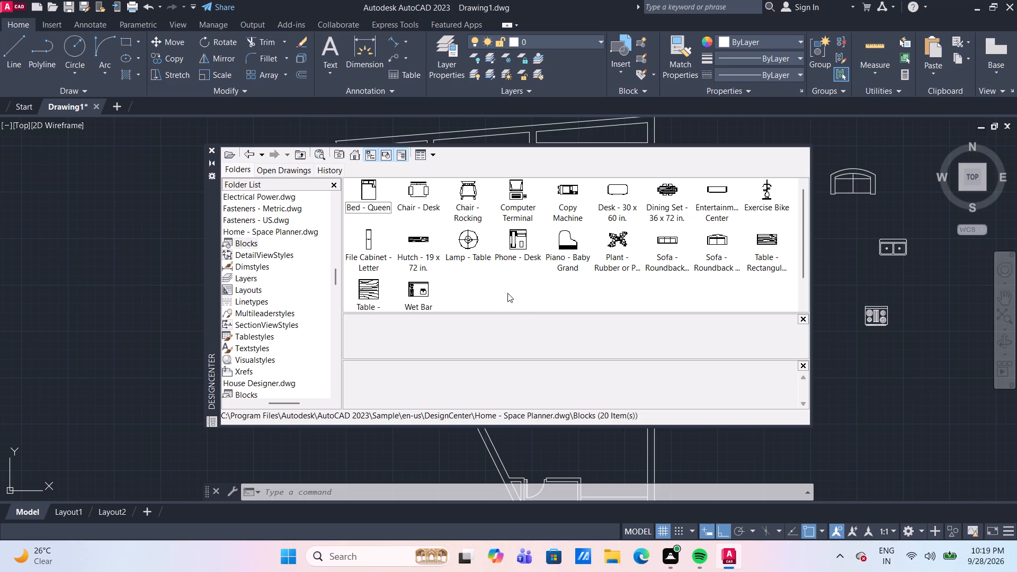
left_click(666, 196)
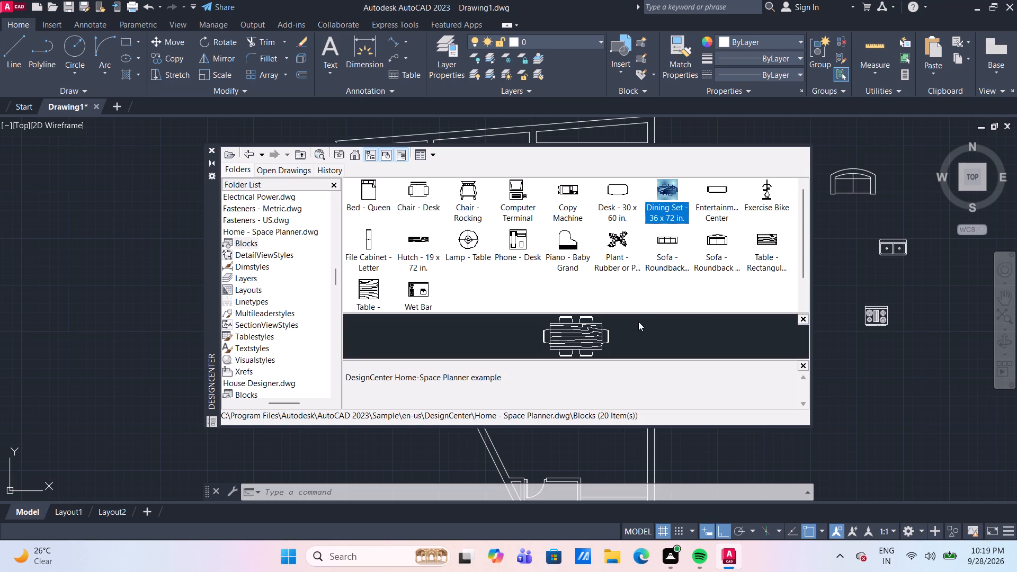
right_click(671, 187)
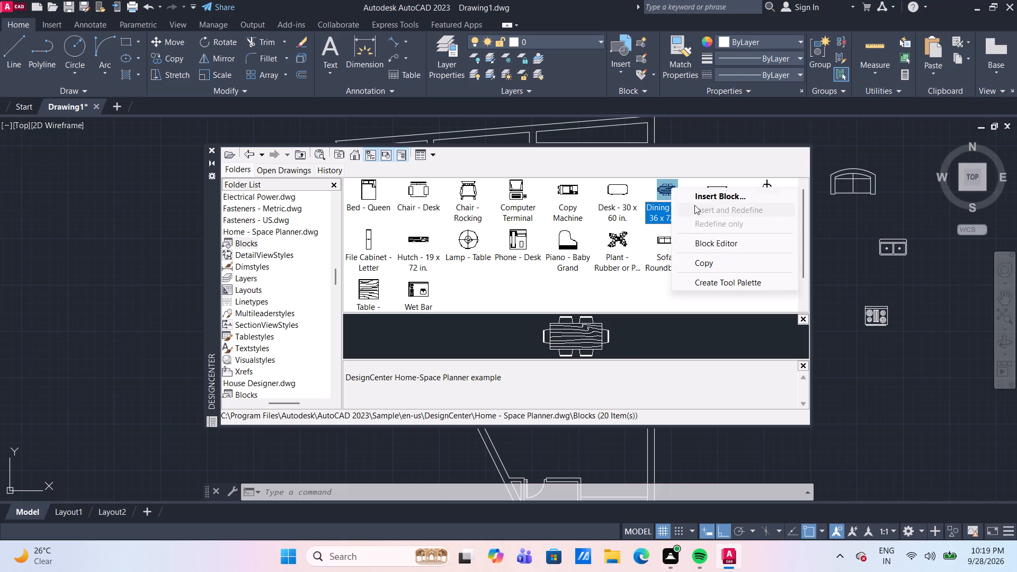
left_click(706, 195)
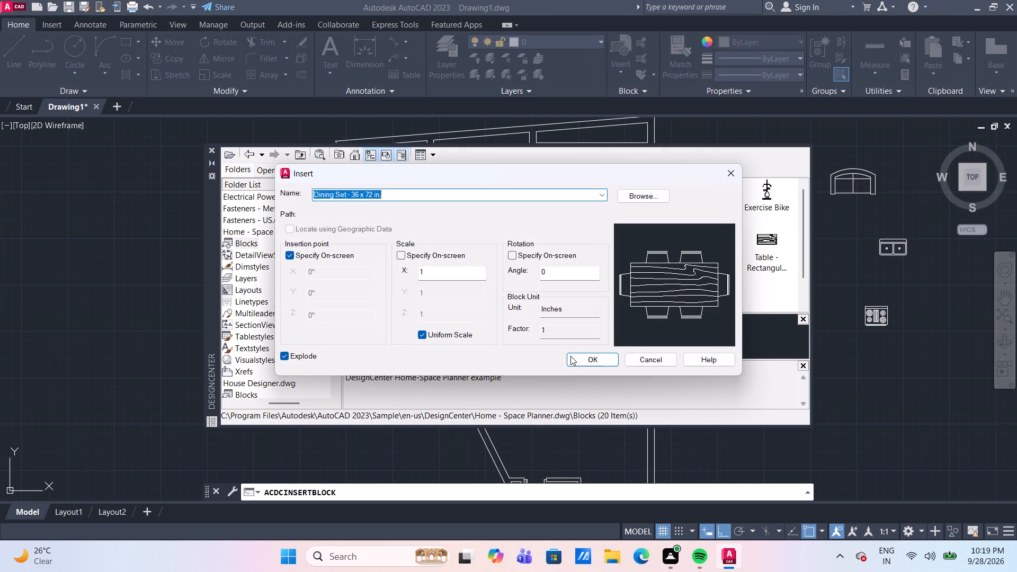
left_click(588, 360)
left_click(913, 415)
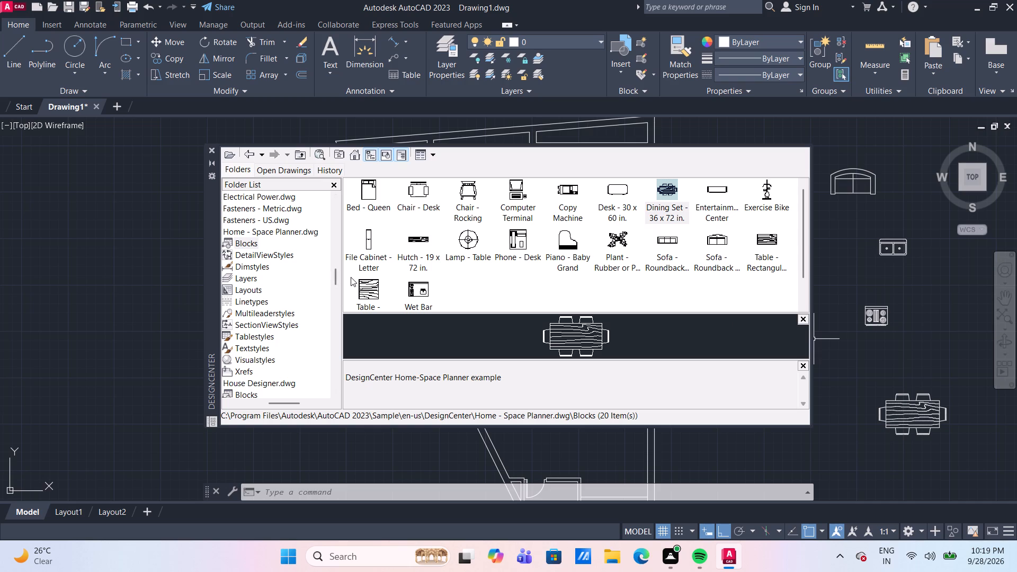
Insert the "Toilet - top" block from House Designer.dwg, exploded at scale 1, southwest of the dining set outside the plan, and close DesignCenter.
scroll(280, 228, "up", 2)
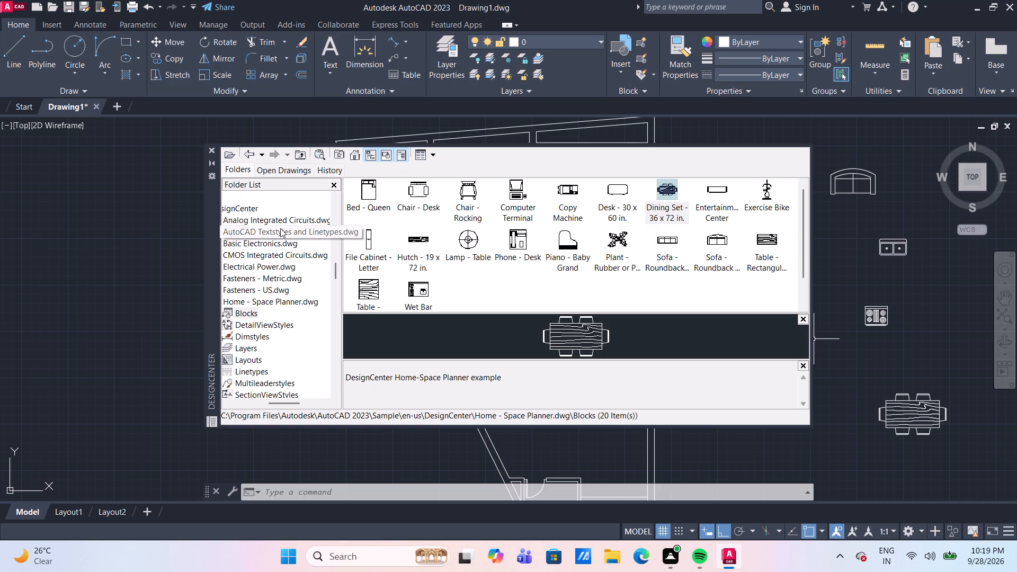
scroll(280, 228, "down", 6)
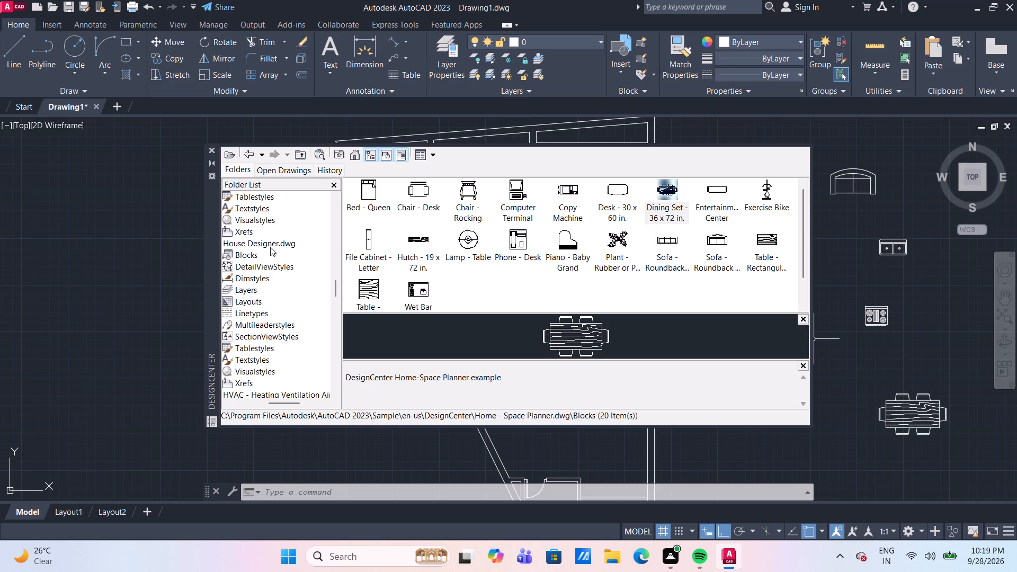
left_click(270, 244)
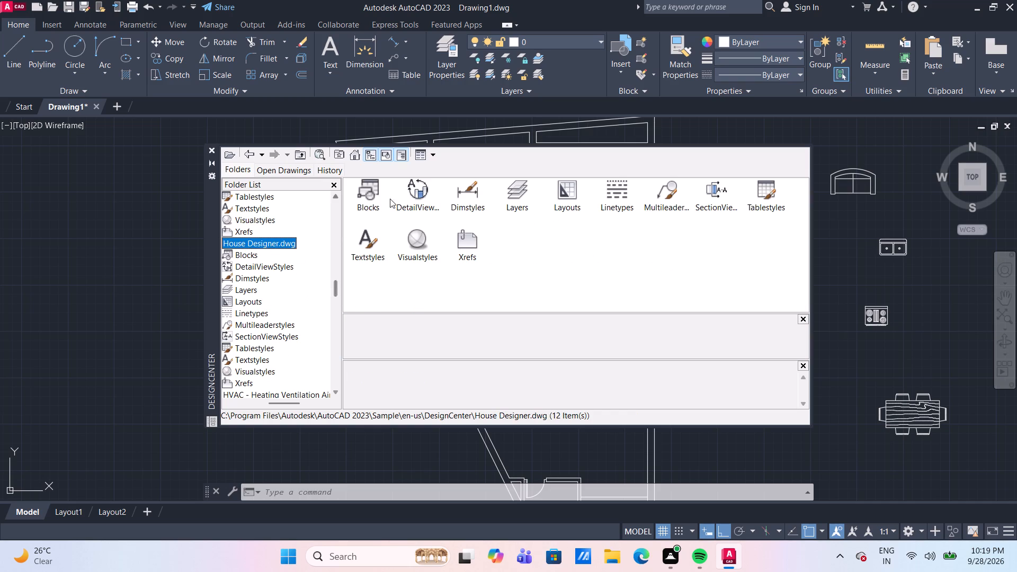
double_click(373, 196)
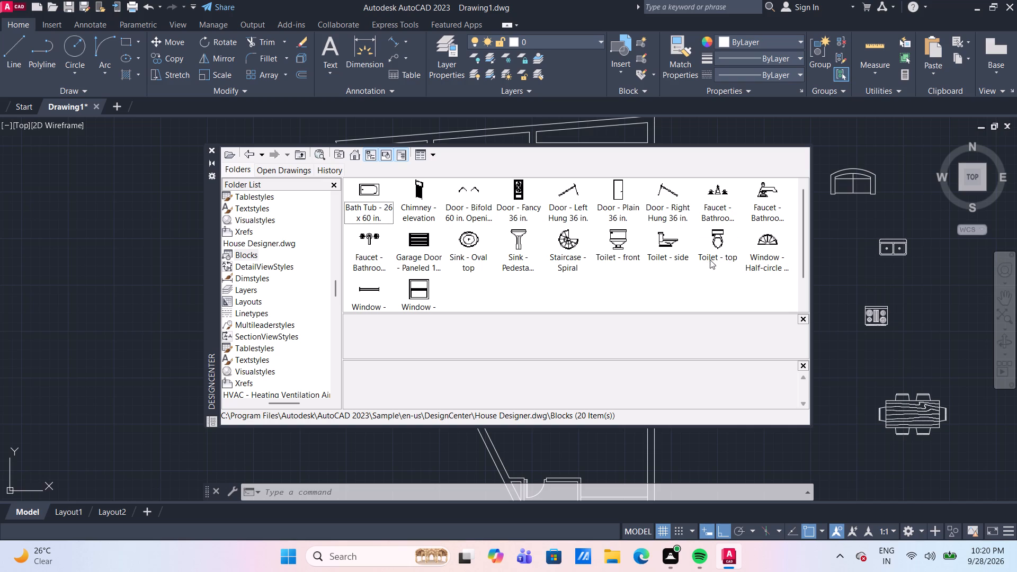
left_click(721, 242)
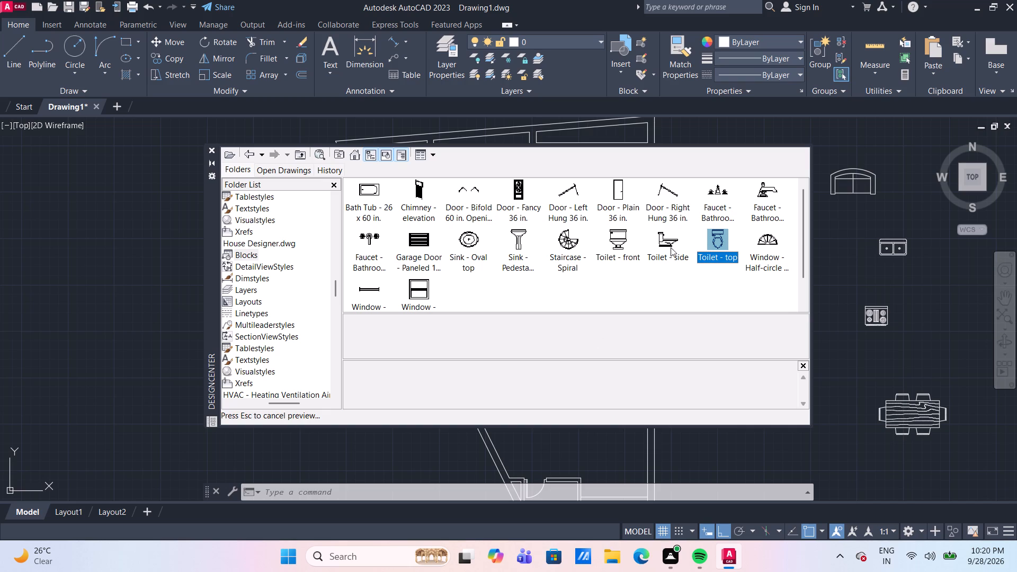
right_click(711, 249)
left_click(745, 258)
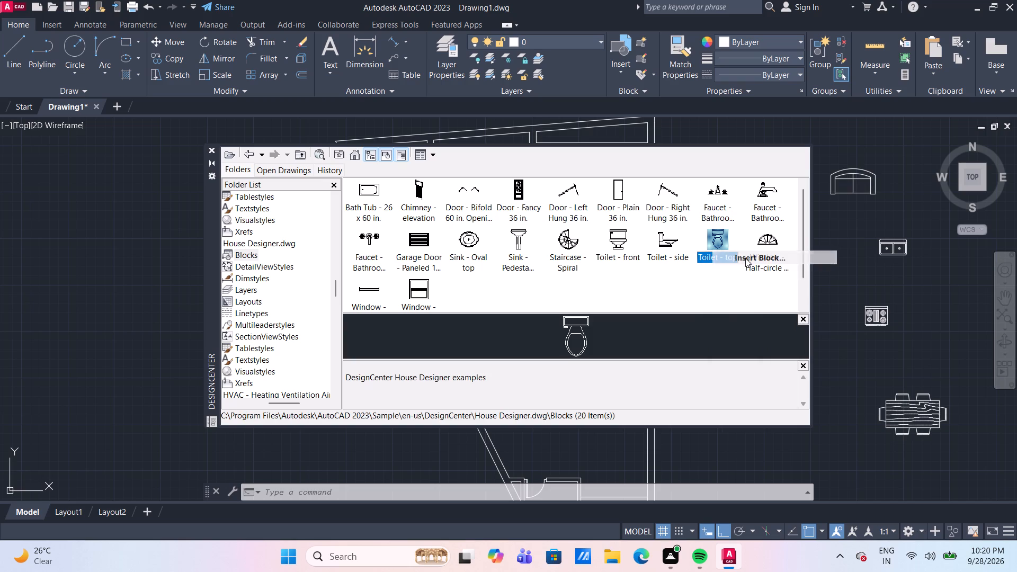
left_click(580, 359)
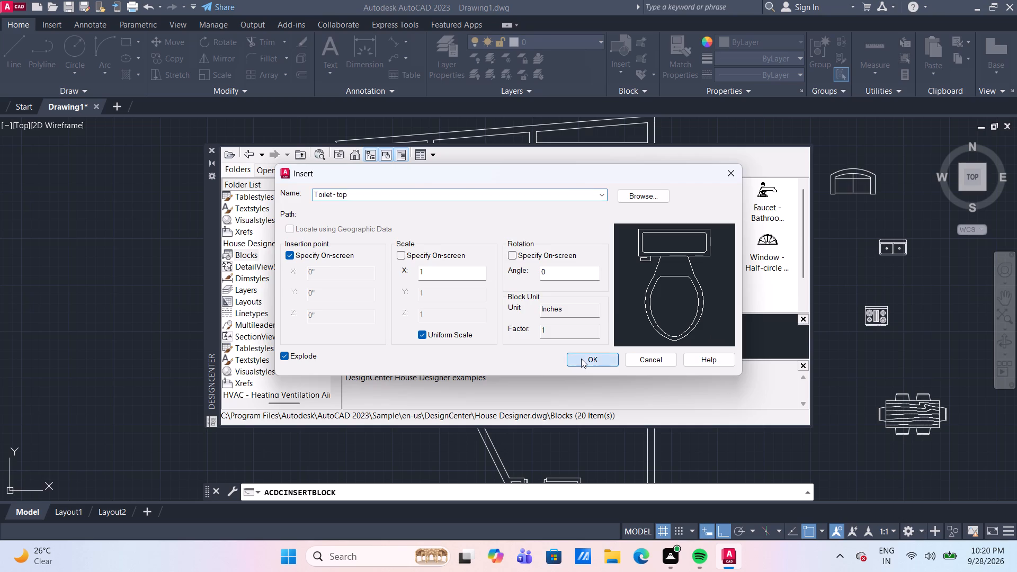
left_click(821, 455)
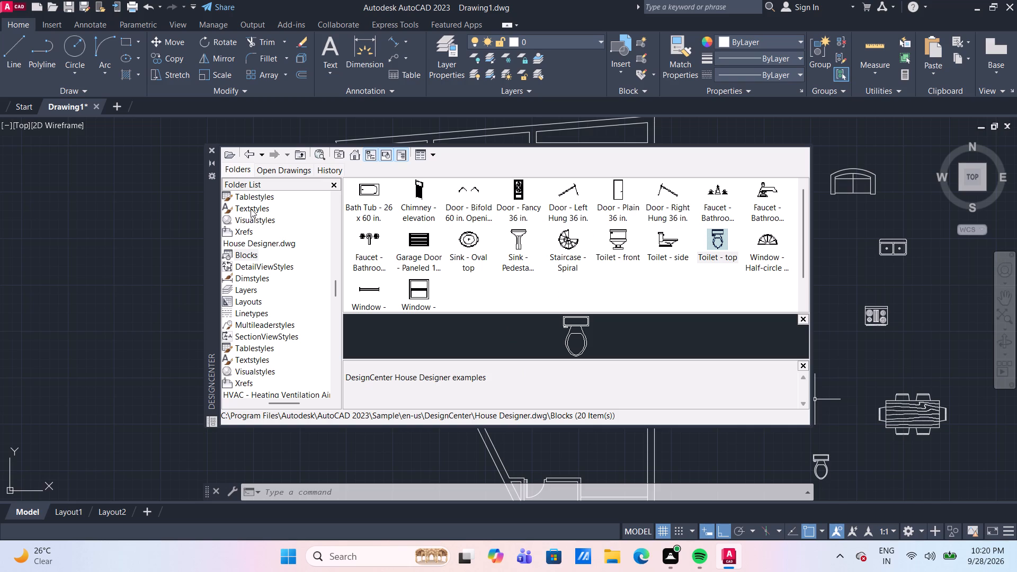
left_click(214, 149)
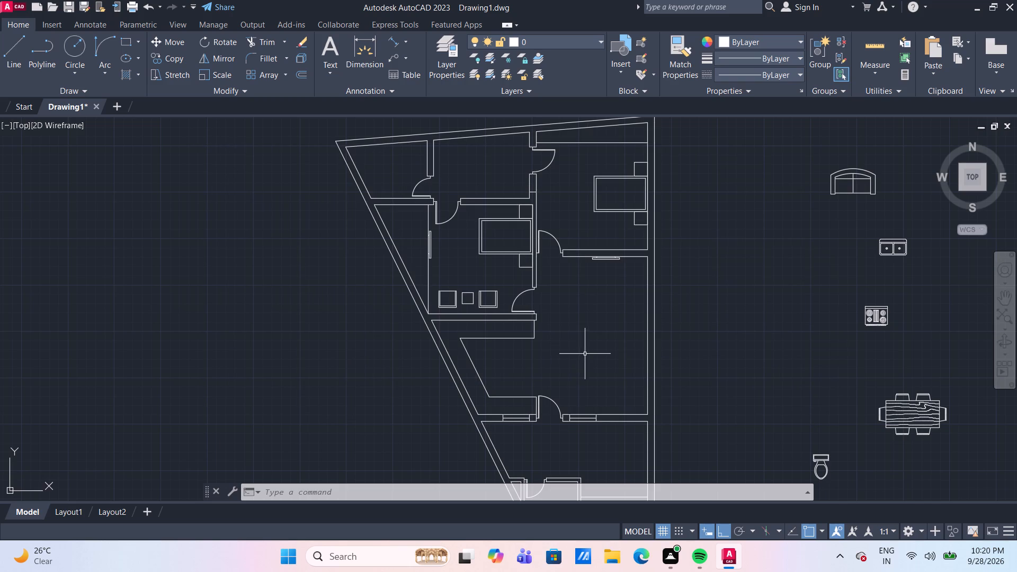
Move the dining set, with ortho off, into the southeast corner of the plan's large central room, east of the door.
middle_click_drag(578, 337, 399, 266)
scroll(726, 345, "up", 2)
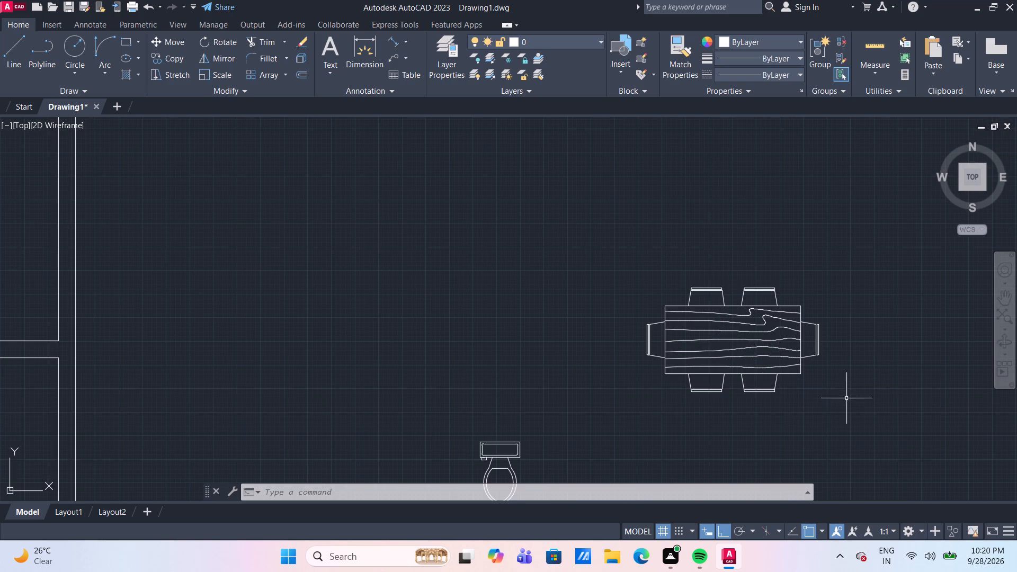
scroll(834, 399, "down", 1)
scroll(847, 410, "up", 1)
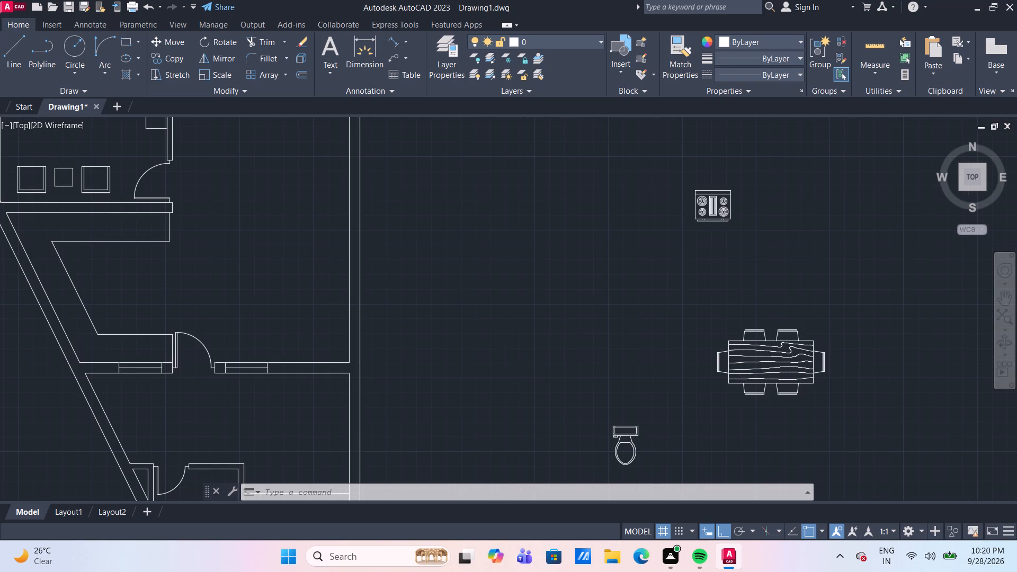
left_click(849, 408)
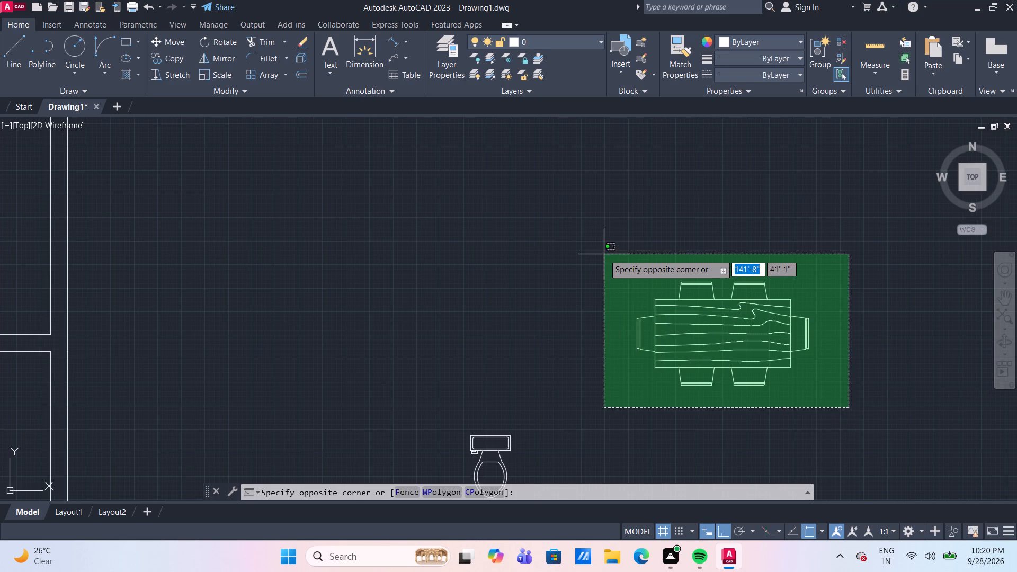
left_click(604, 254)
key("m")
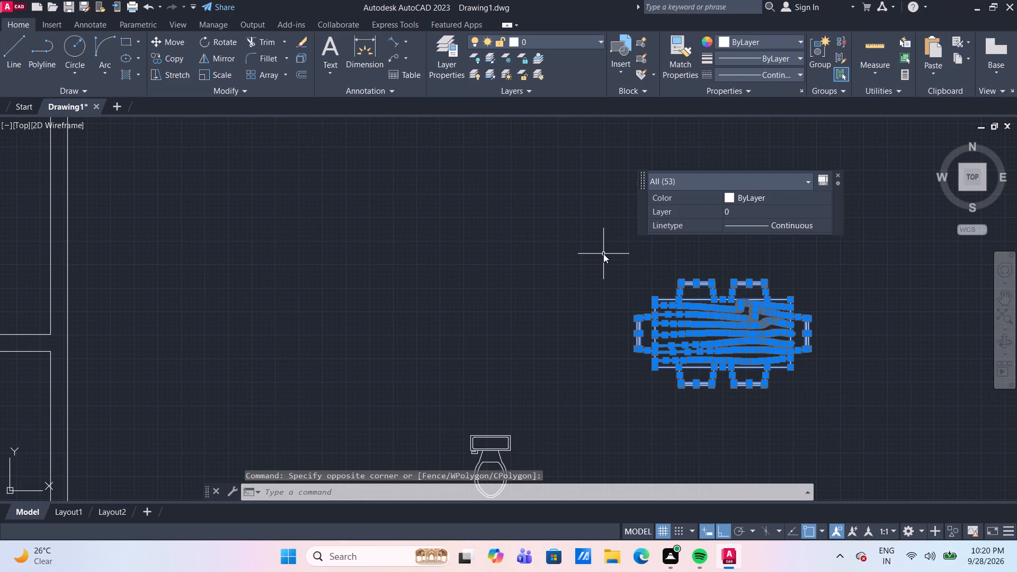
key("Return")
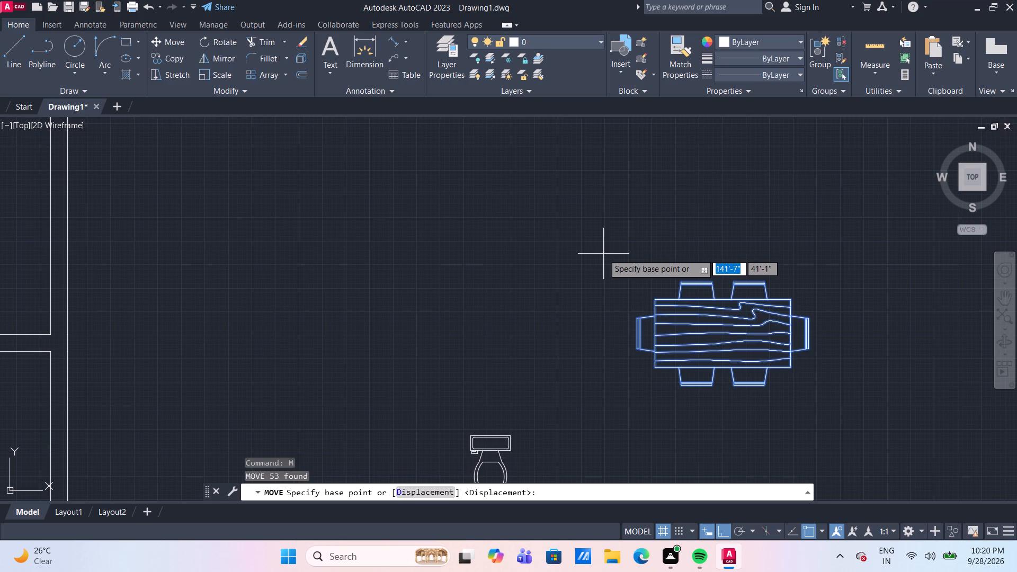
left_click(724, 334)
scroll(724, 324, "down", 1)
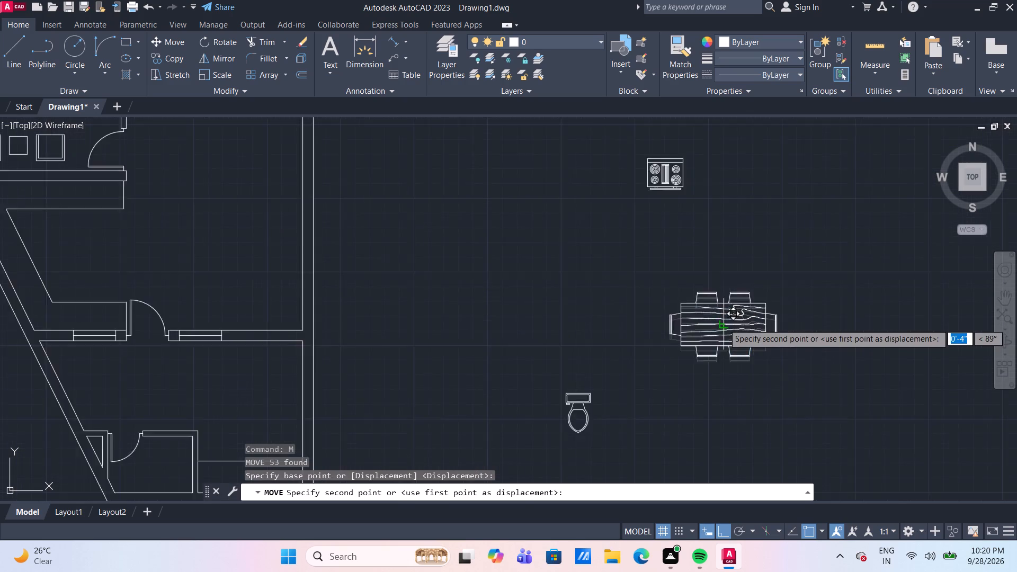
scroll(724, 324, "down", 1)
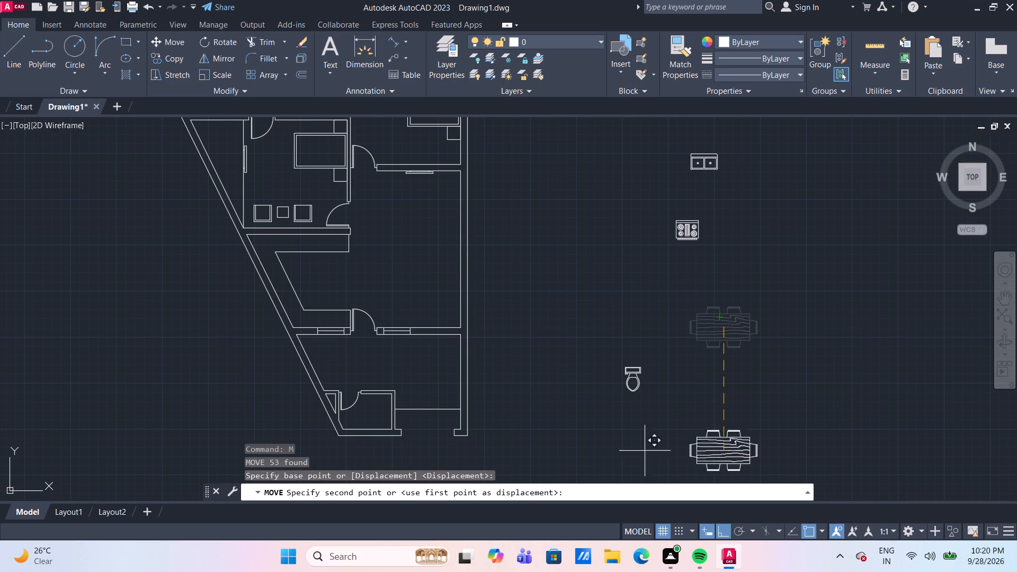
left_click(724, 532)
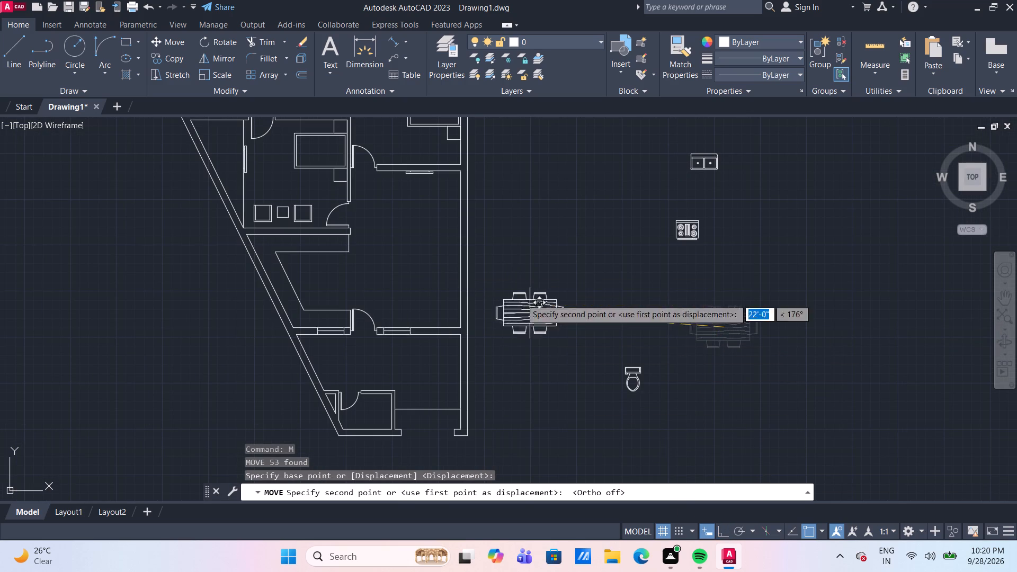
scroll(465, 304, "up", 2)
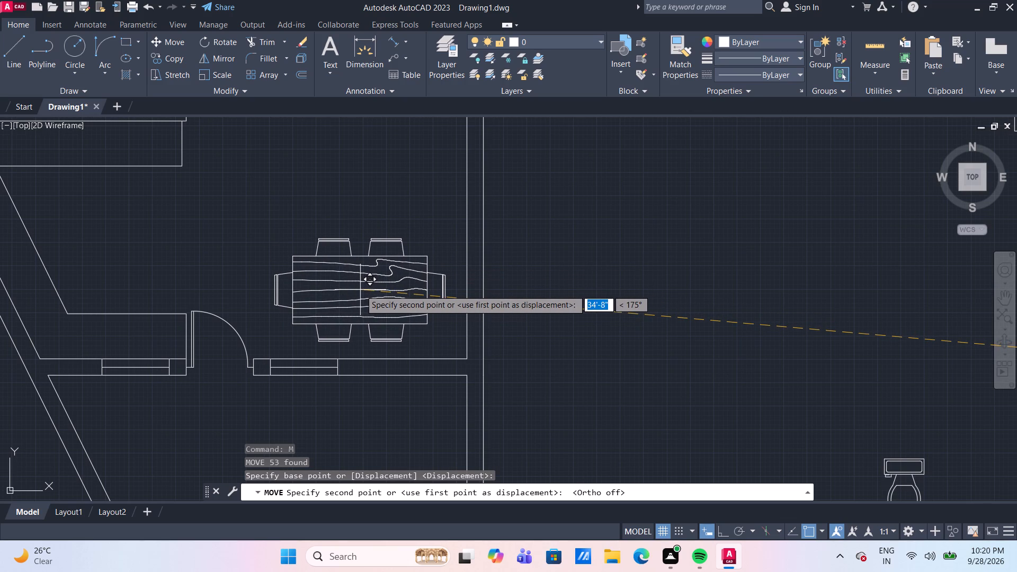
left_click(360, 290)
Copy the toilet about 12 ft to the east, outside the plan.
scroll(361, 282, "down", 3)
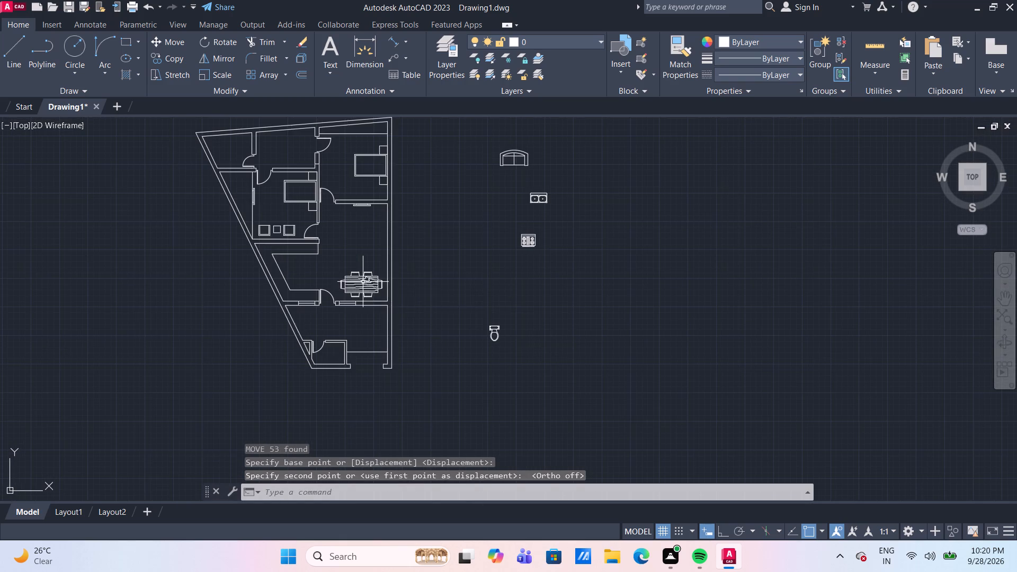
scroll(468, 306, "up", 1)
middle_click_drag(457, 276, 457, 256)
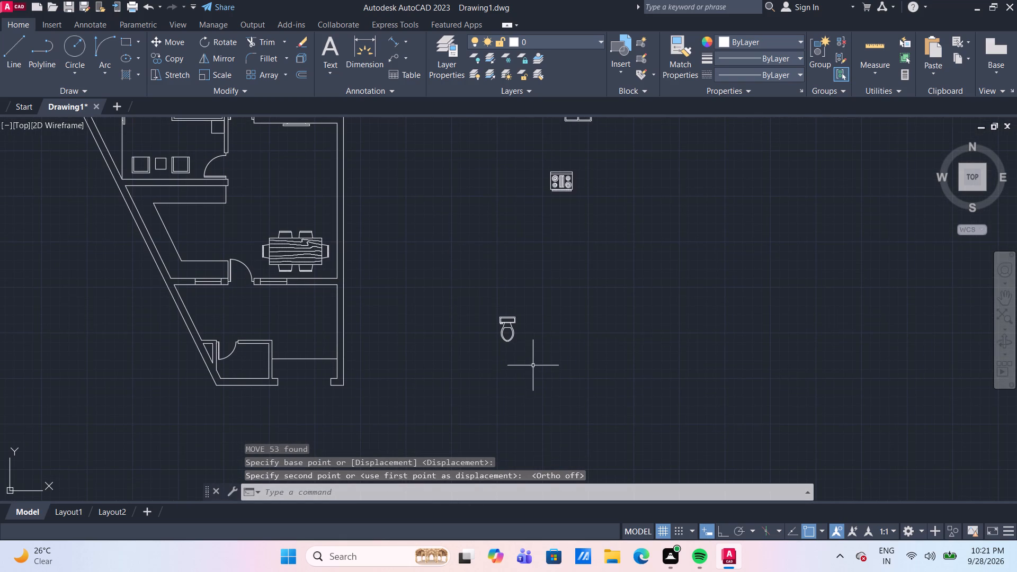
scroll(530, 357, "up", 1)
left_click_drag(528, 353, 518, 339)
left_click(437, 255)
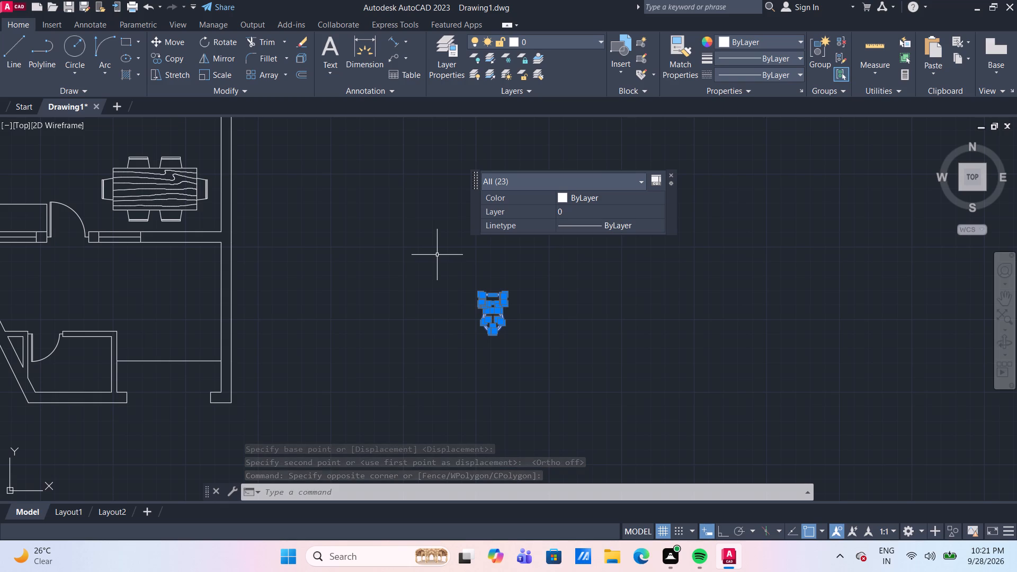
type("CO")
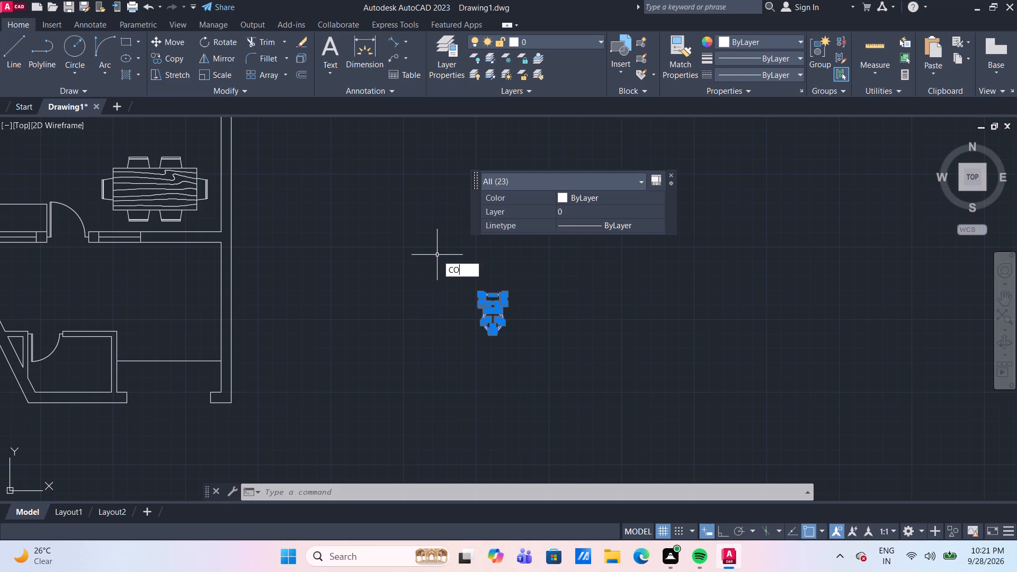
key("Return")
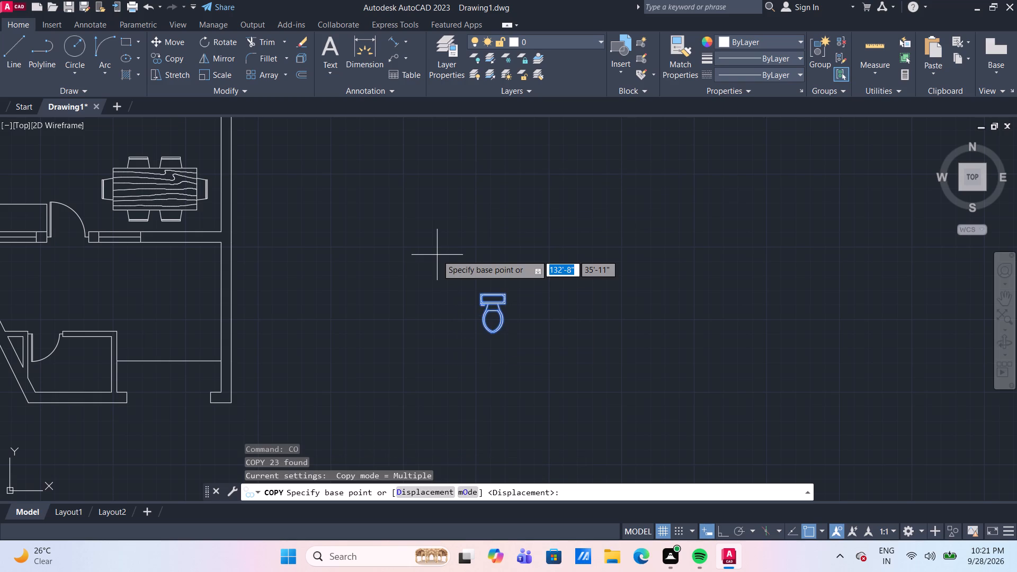
left_click(437, 255)
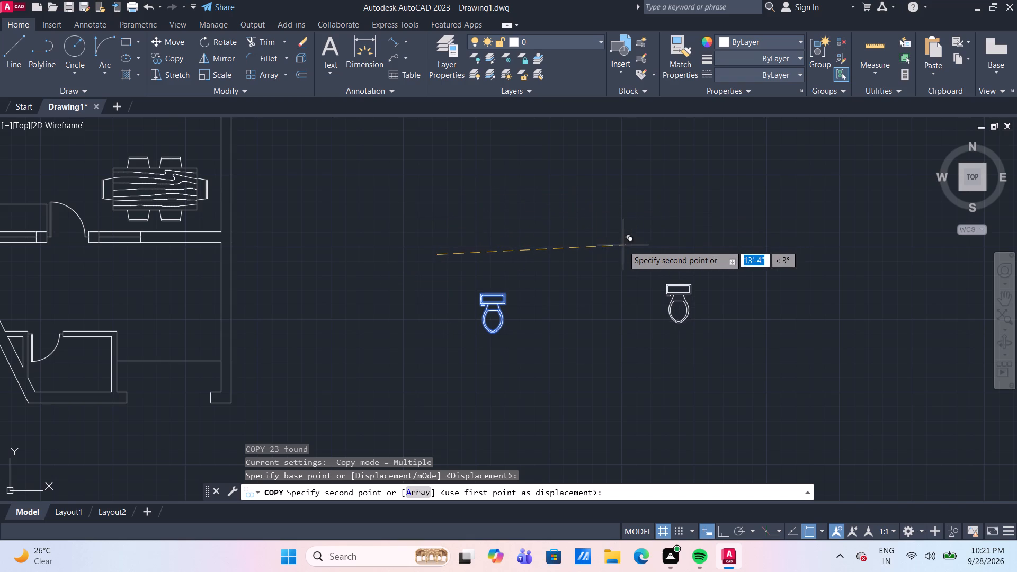
left_click(610, 253)
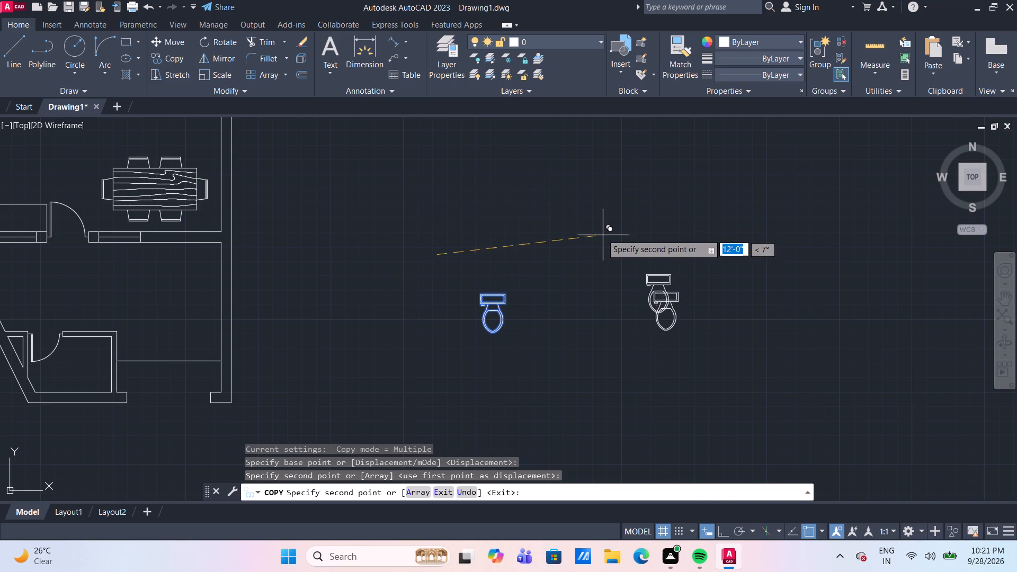
key("Escape")
Rotate the original toilet 270° about the upper-right corner of its tank, with ortho on.
left_click_drag(555, 359, 543, 352)
left_click(415, 280)
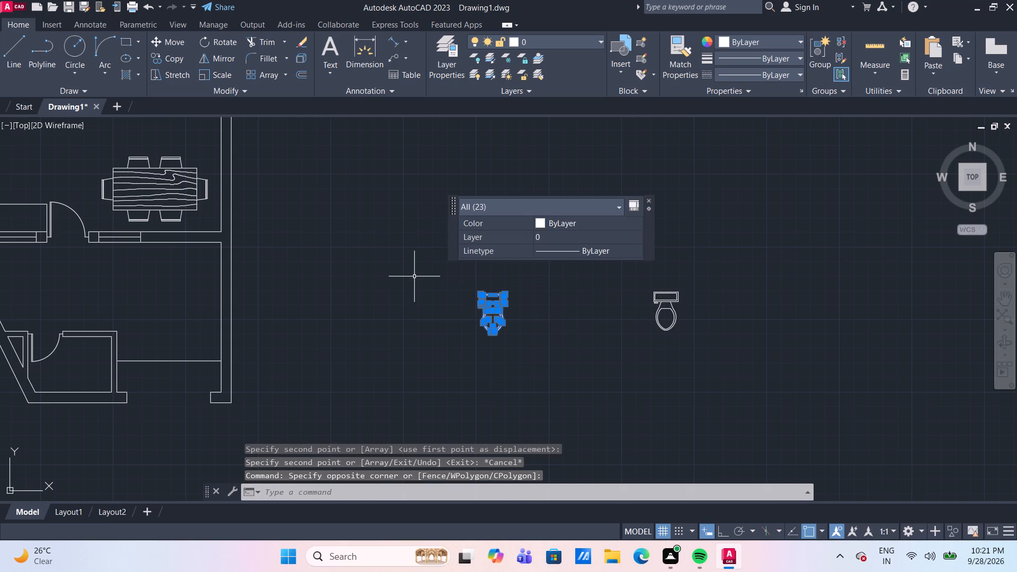
left_click(221, 39)
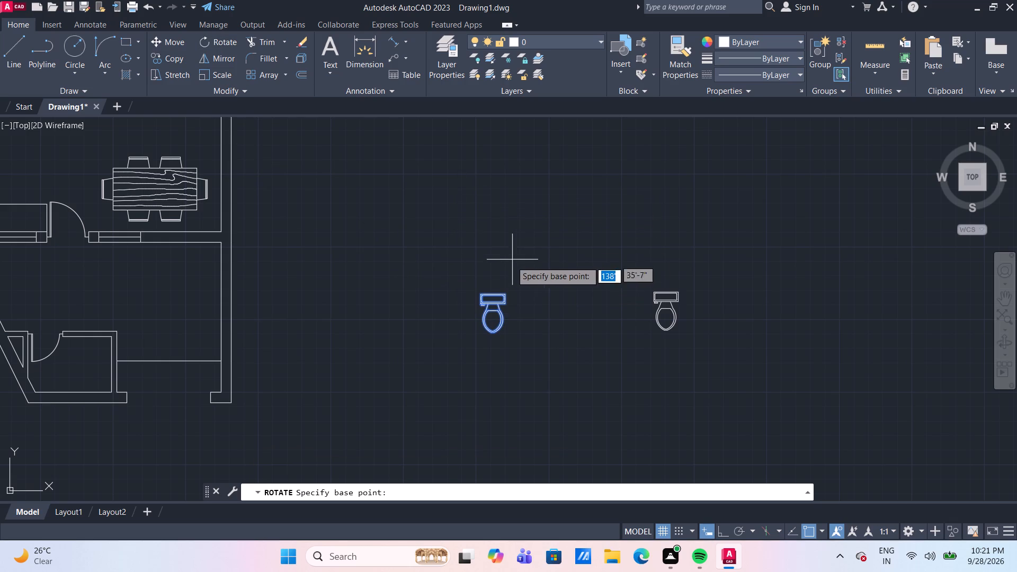
left_click(506, 296)
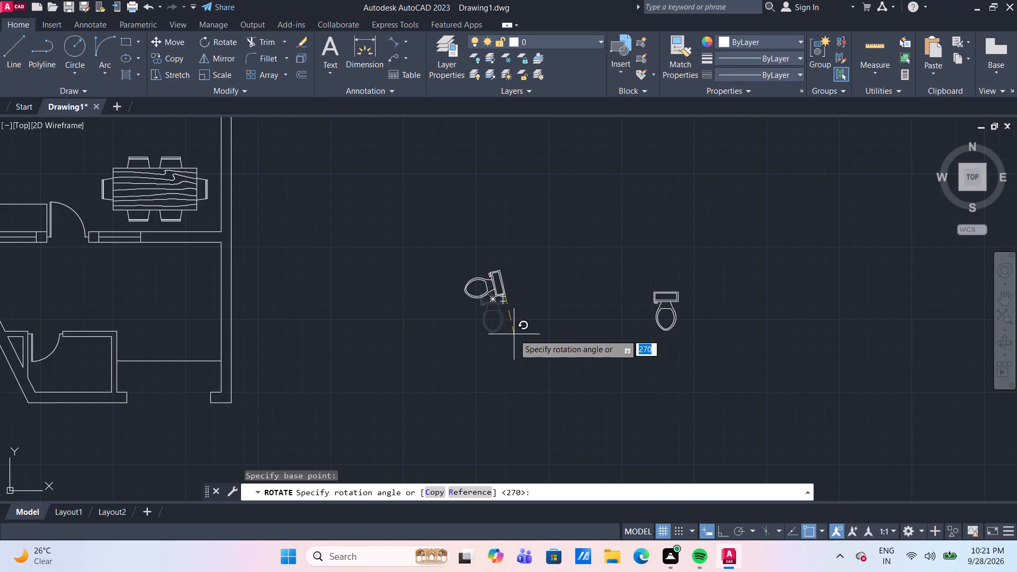
left_click_drag(725, 536, 718, 533)
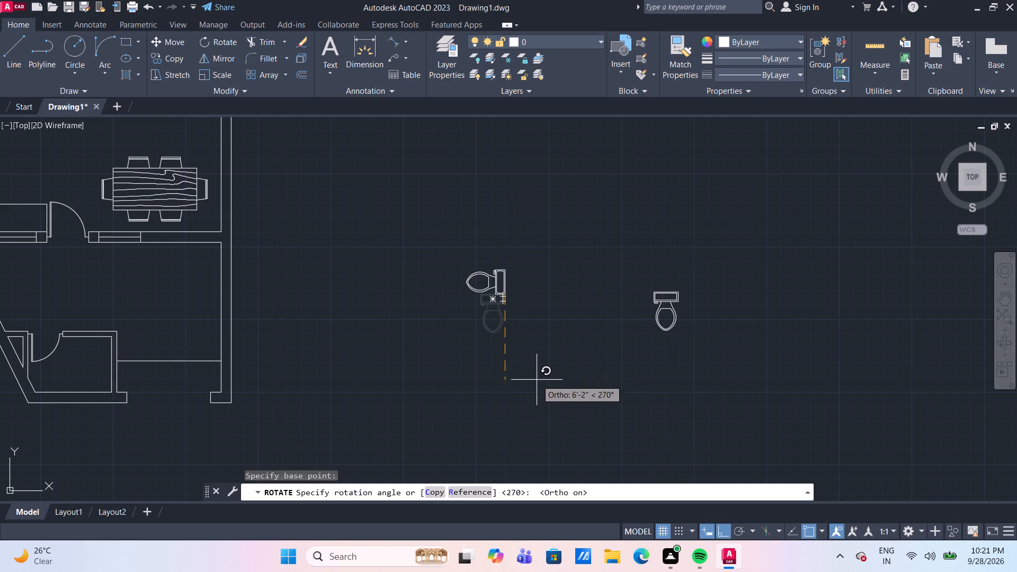
left_click(527, 359)
Rotate the copied toilet 180° about the upper-right corner of its tank.
left_click_drag(704, 354, 694, 331)
left_click(630, 253)
left_click(226, 38)
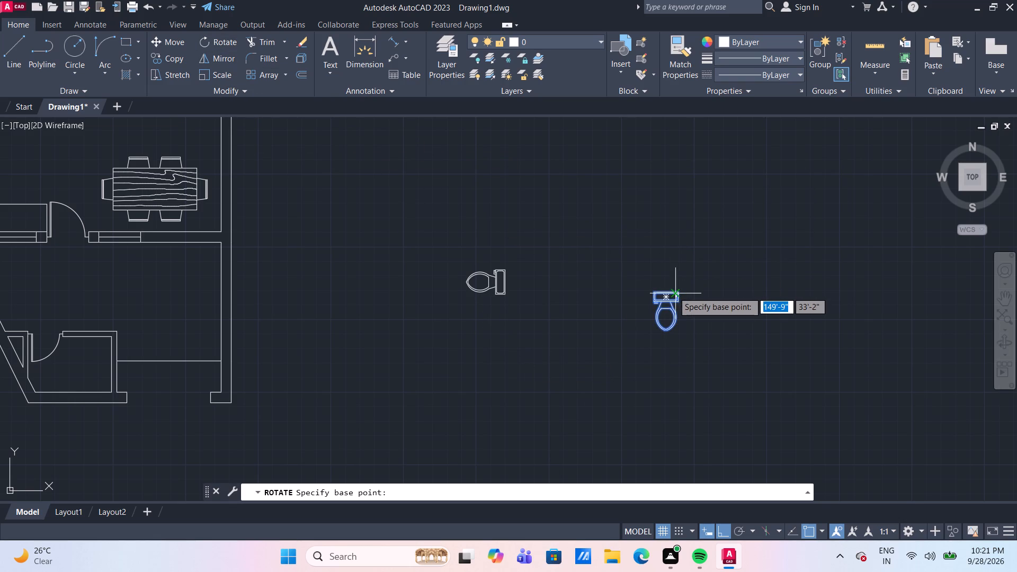
left_click_drag(680, 293, 681, 338)
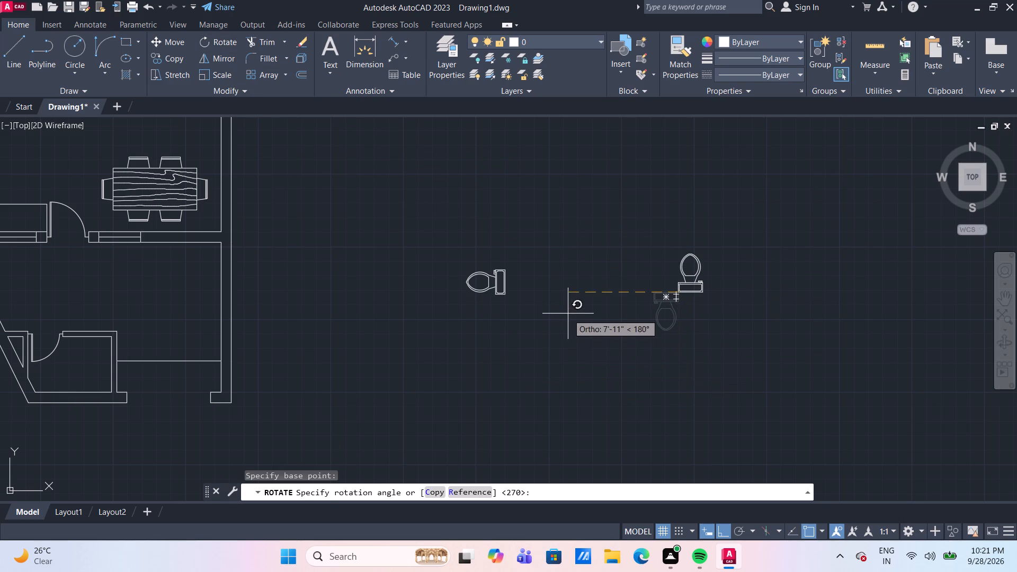
left_click(588, 305)
Rotate the double-bowl sink outside the plan 180° about its upper-right corner.
scroll(588, 305, "down", 1)
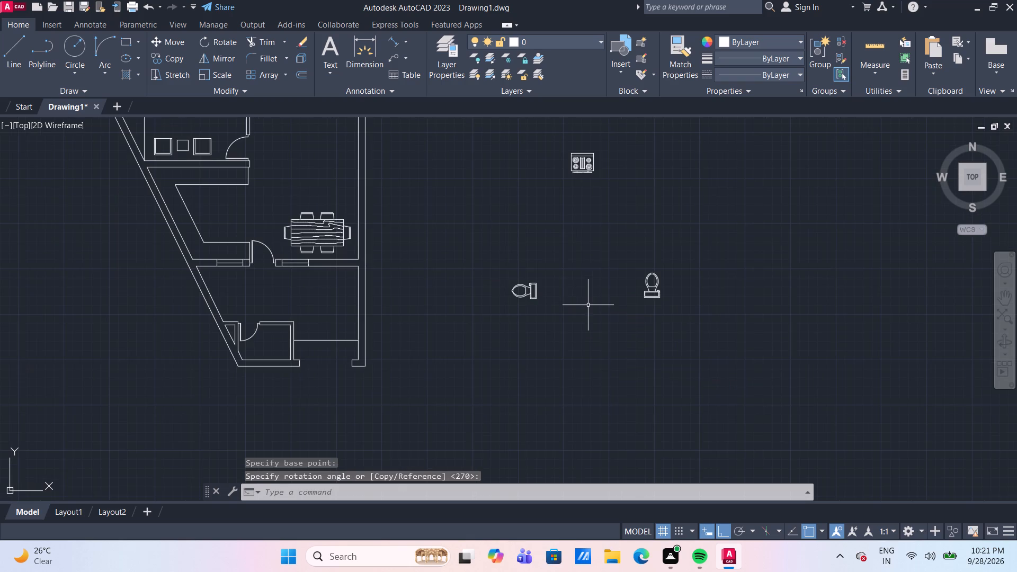
scroll(586, 190, "down", 2)
scroll(599, 169, "up", 2)
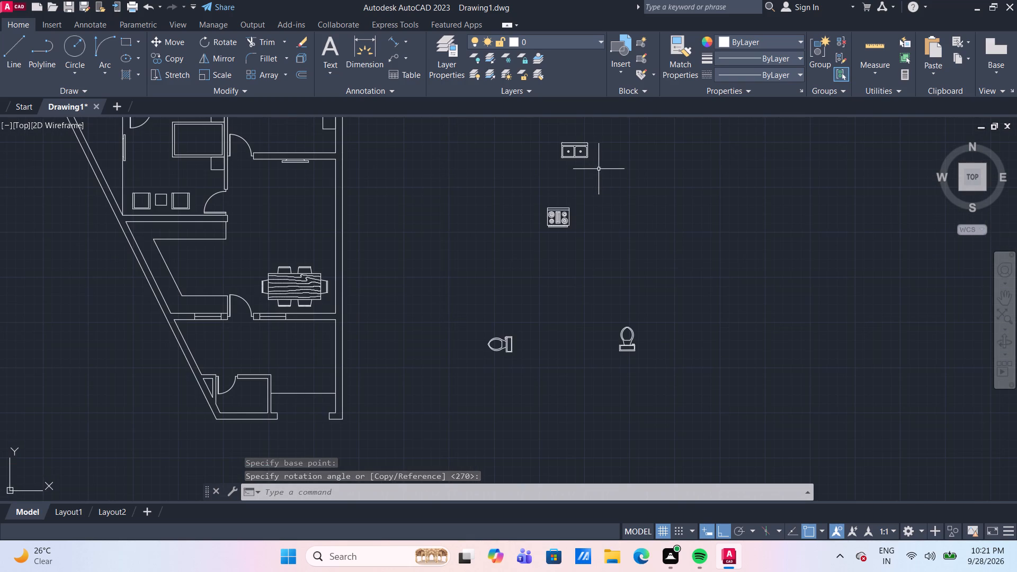
middle_click_drag(592, 173, 603, 274)
scroll(605, 258, "up", 2)
left_click_drag(613, 276, 596, 252)
left_click(463, 181)
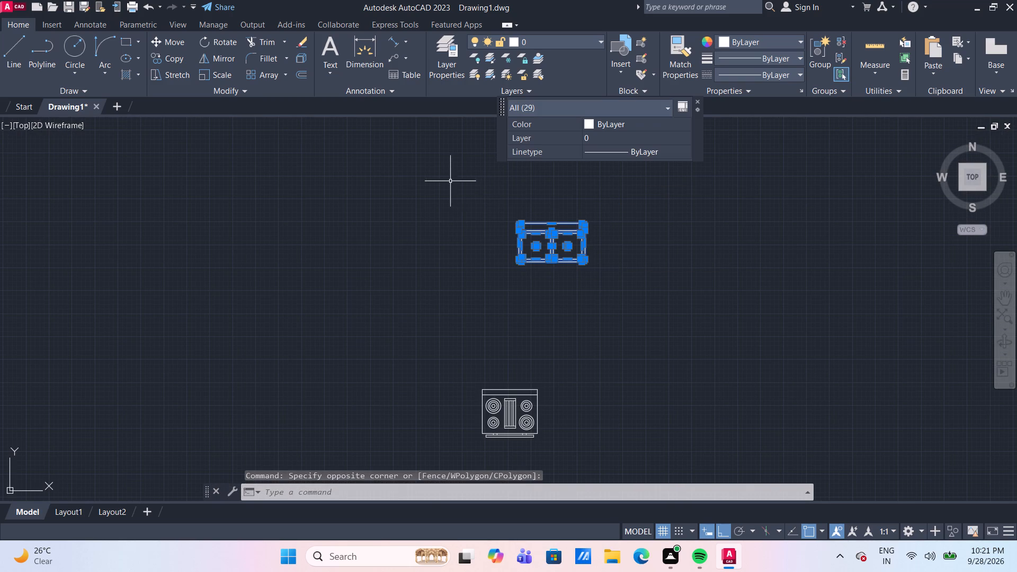
left_click(232, 40)
left_click_drag(589, 223, 589, 233)
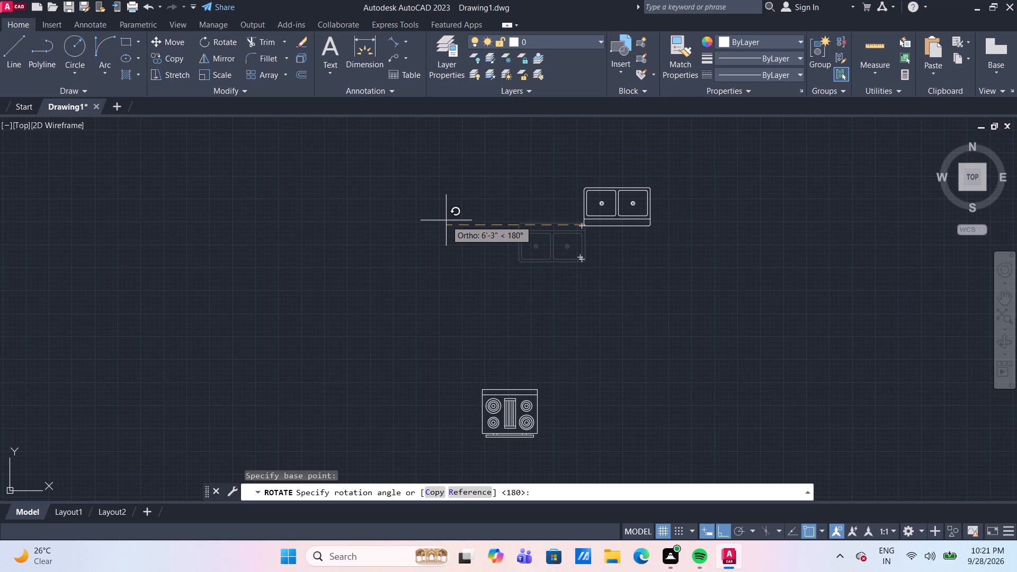
left_click(446, 220)
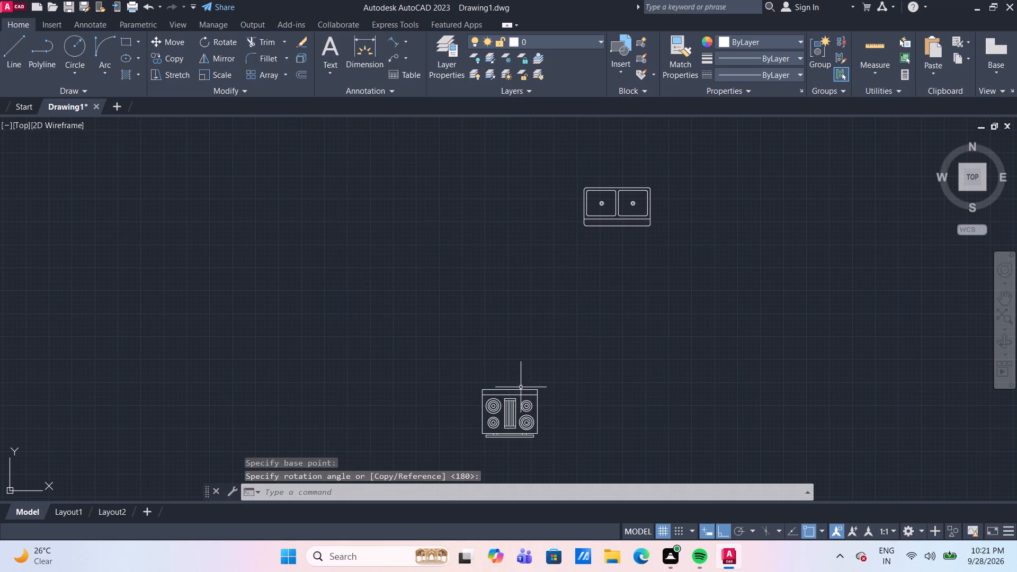
Turn ortho off and rotate the stove 45° about the lower-left corner of its body.
scroll(587, 394, "up", 1)
middle_click_drag(574, 364, 542, 274)
left_click_drag(509, 396, 494, 338)
left_click(299, 234)
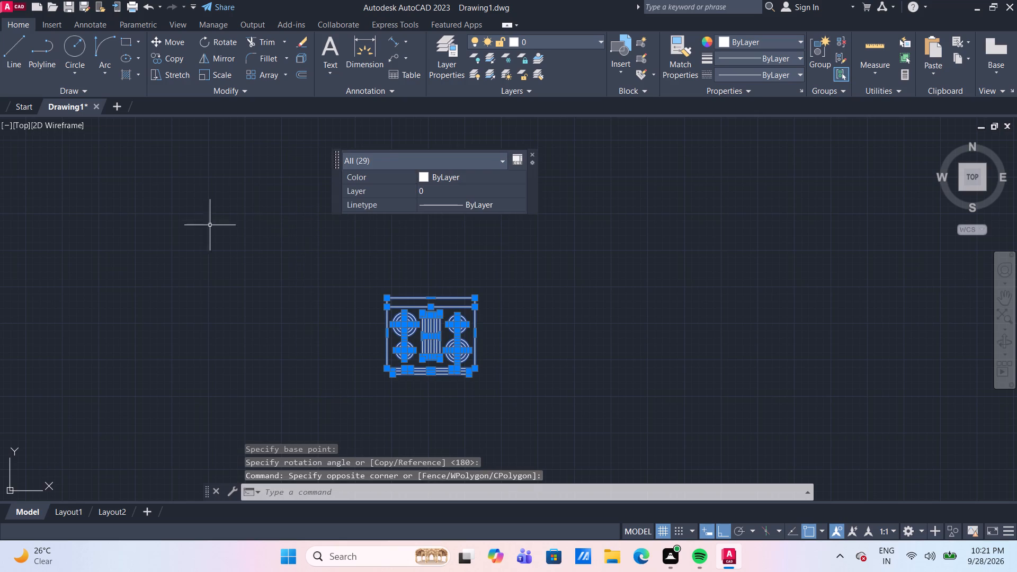
left_click(217, 39)
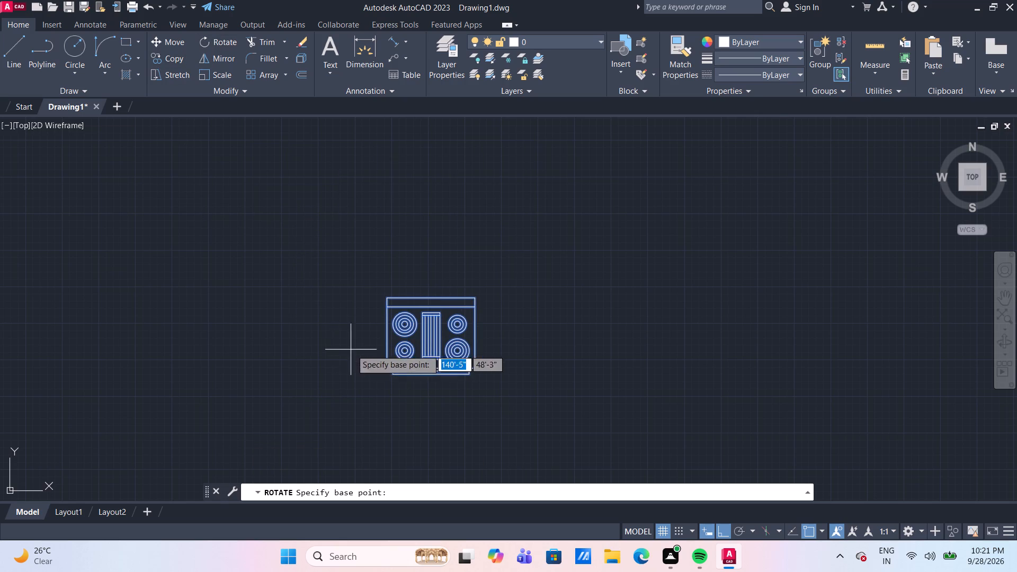
left_click(385, 369)
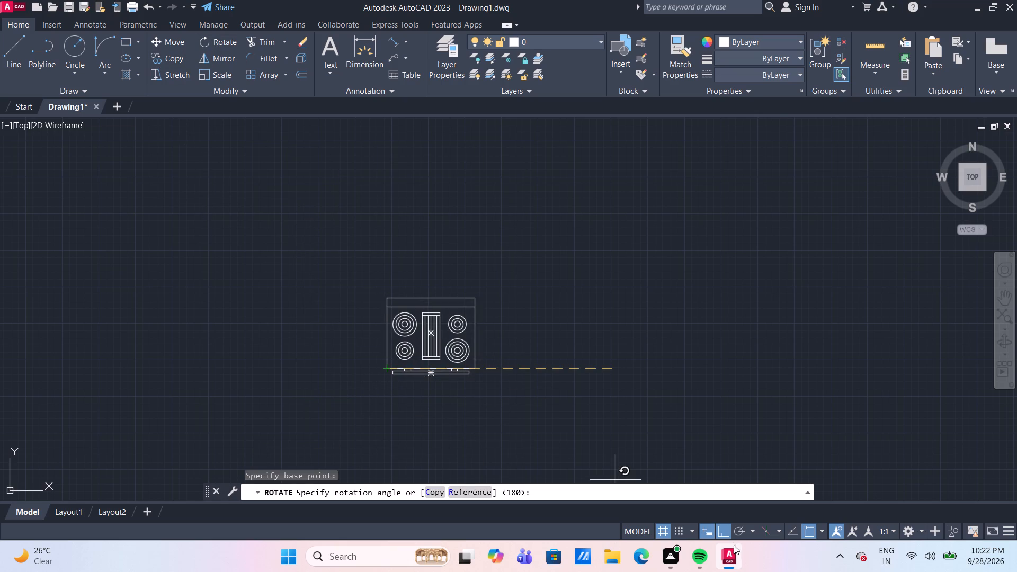
left_click(721, 533)
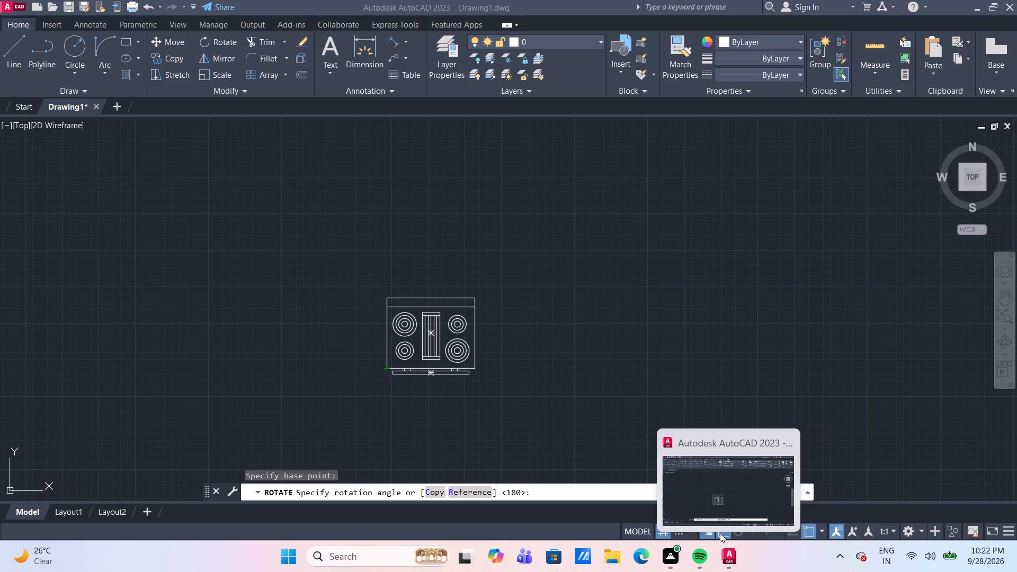
left_click(721, 528)
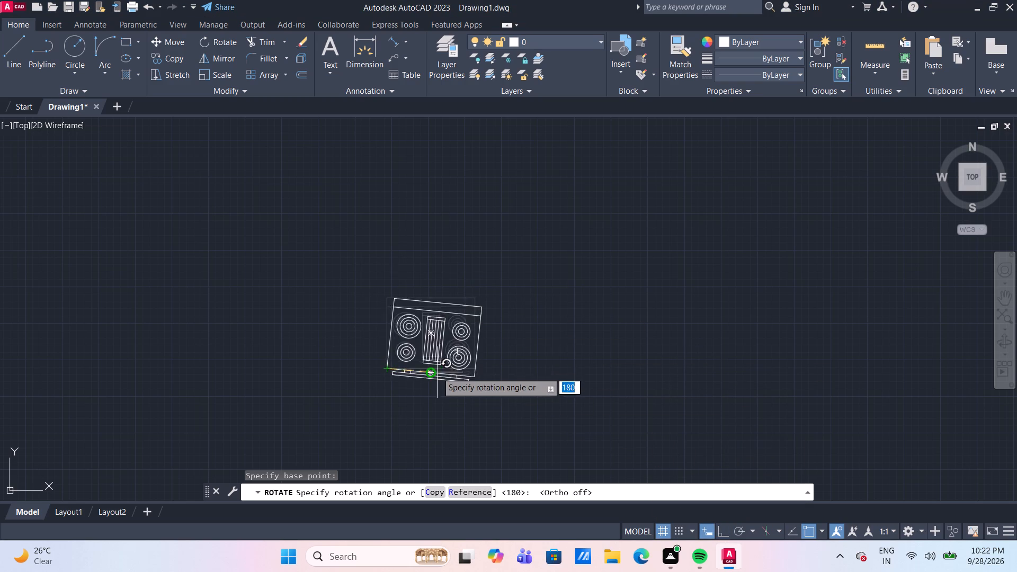
middle_click_drag(429, 388, 413, 307)
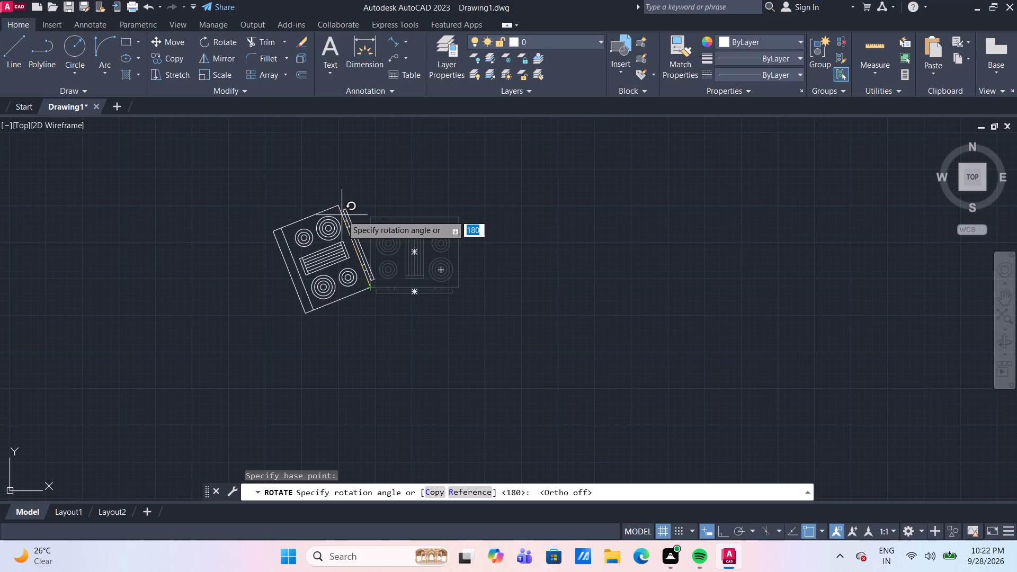
type("45")
key("Return")
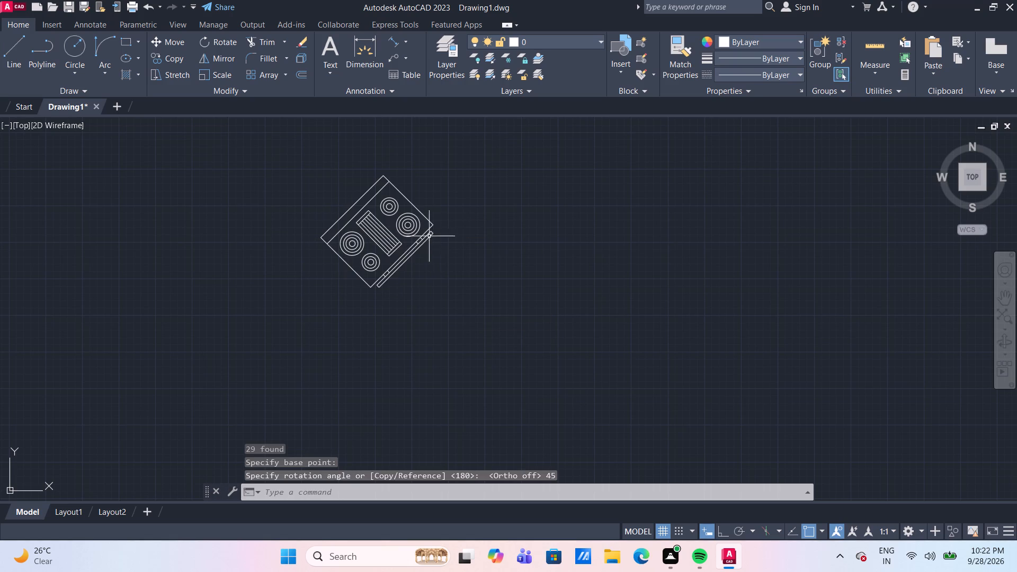
Rotate the whole stove about 90° more counterclockwise around its west corner, so its back faces southwest.
left_click_drag(497, 252, 488, 244)
left_click(278, 174)
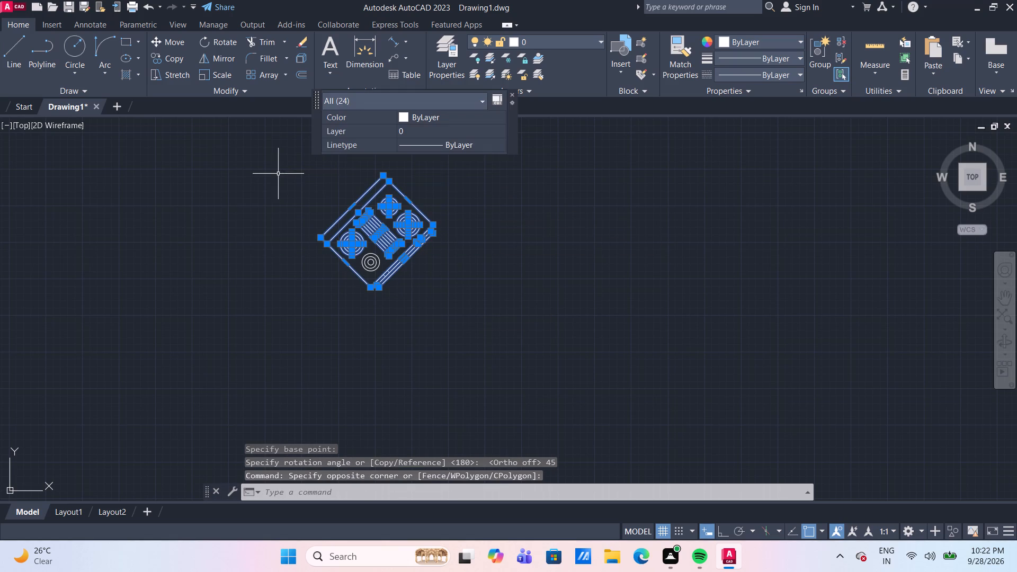
left_click_drag(495, 342, 443, 254)
left_click(300, 160)
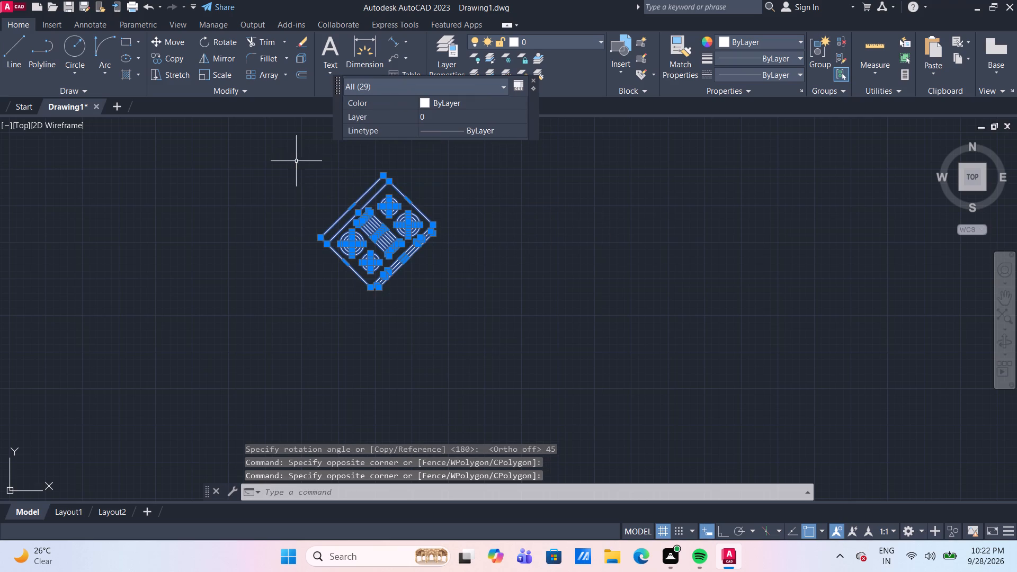
left_click(216, 41)
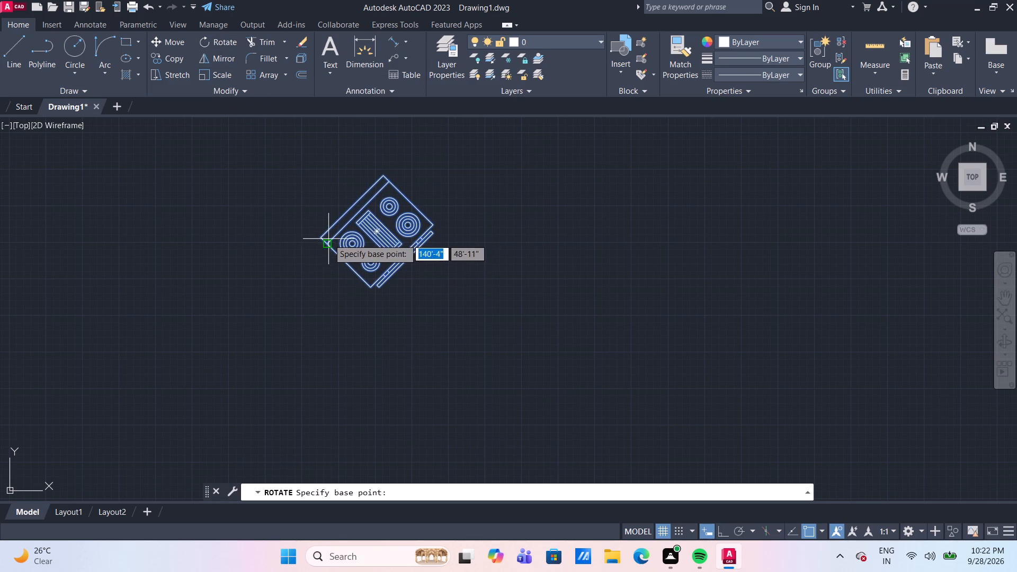
left_click_drag(320, 238, 320, 251)
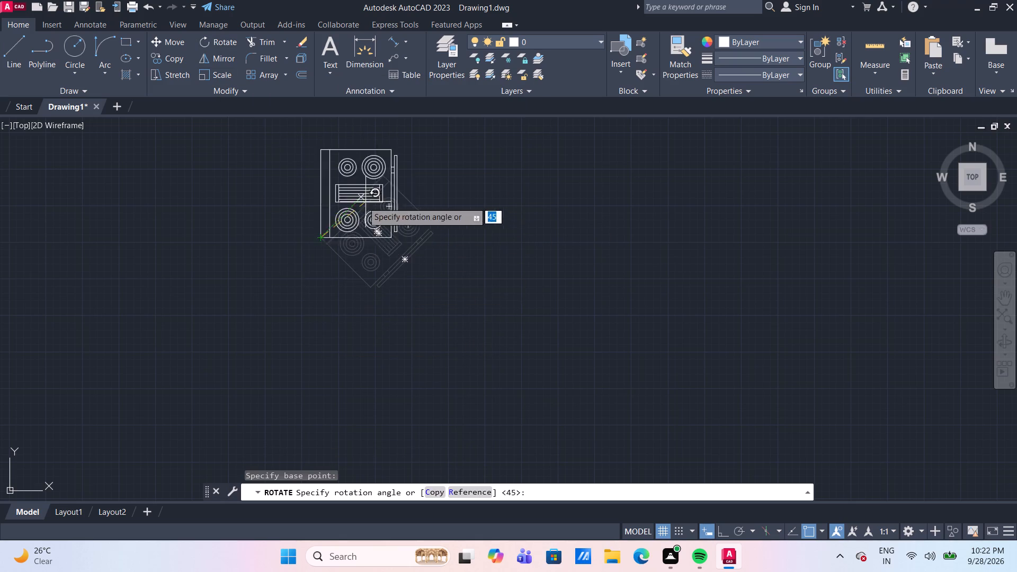
left_click(320, 199)
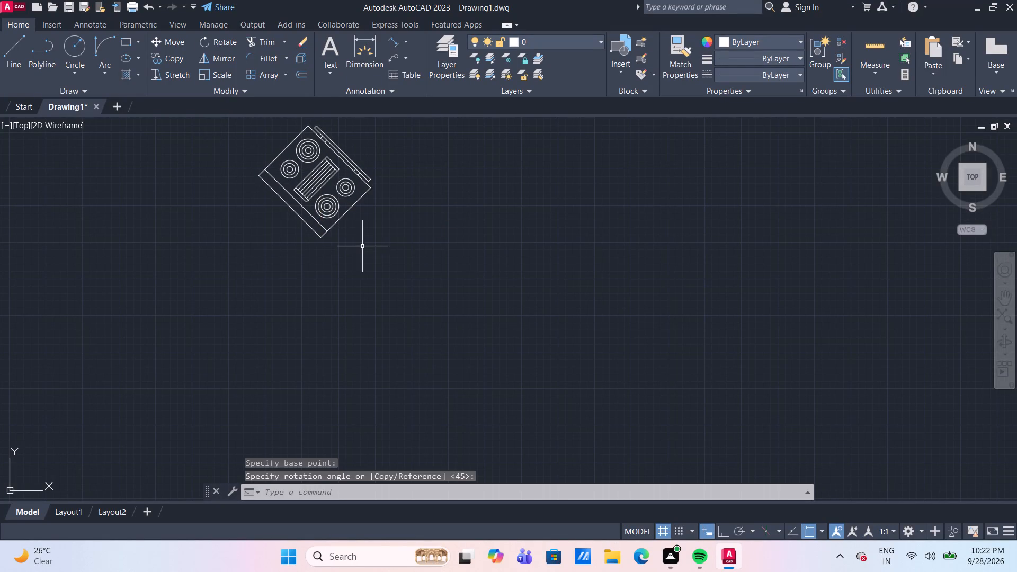
Move the stove by its middle into the central room, over the inner edge of the slanted counter along the west wall.
scroll(363, 247, "down", 2)
scroll(370, 238, "up", 1)
middle_click_drag(371, 240, 378, 257)
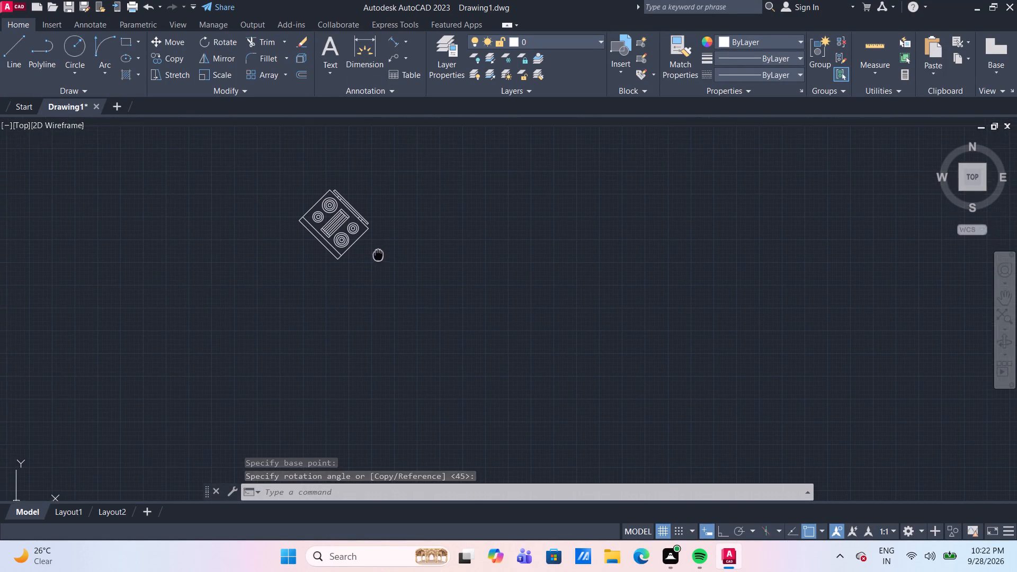
scroll(376, 266, "down", 2)
middle_click_drag(382, 299, 402, 247)
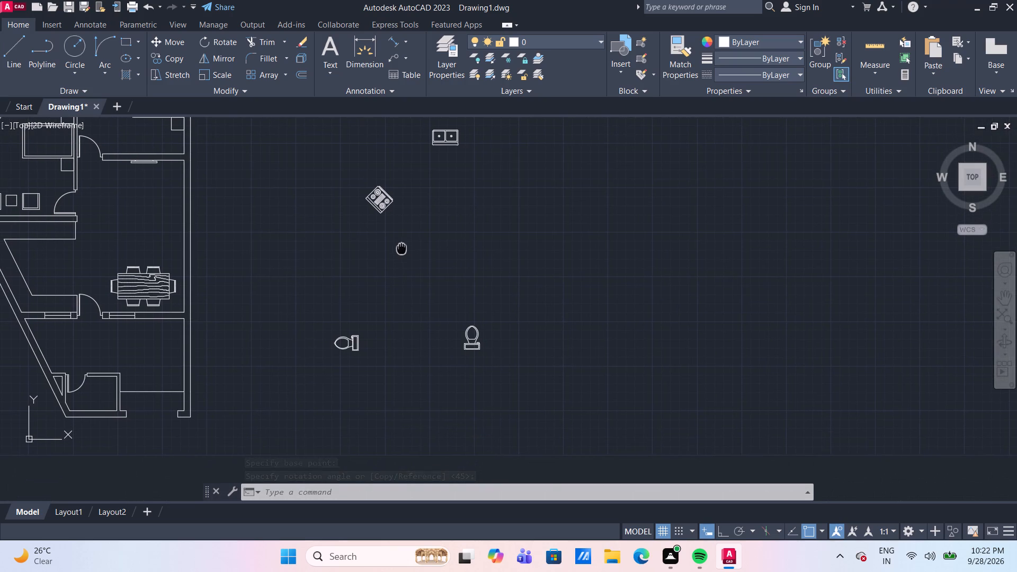
middle_click_drag(402, 247, 430, 253)
left_click_drag(434, 229, 408, 208)
left_click(367, 168)
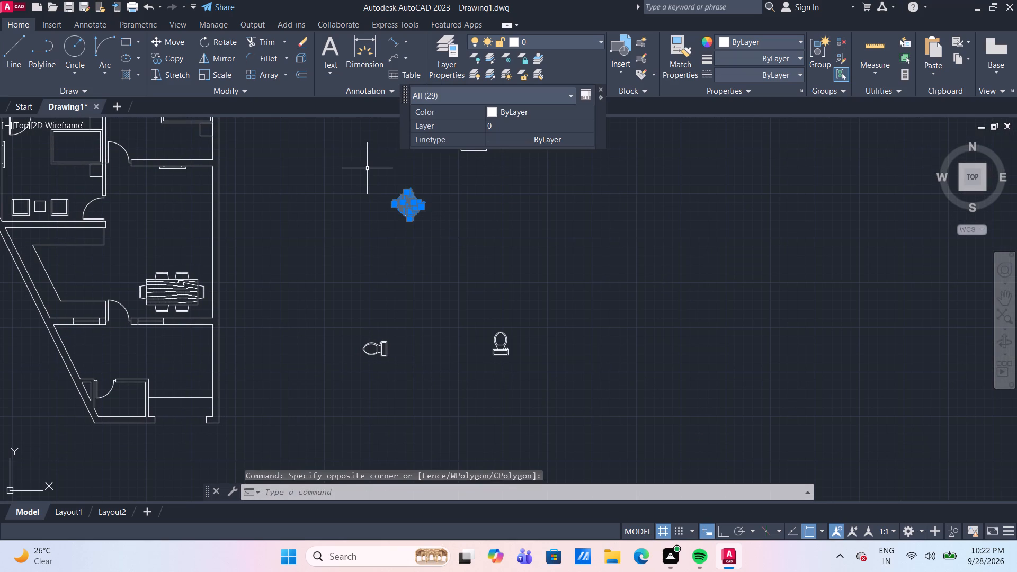
key("m")
key("Return")
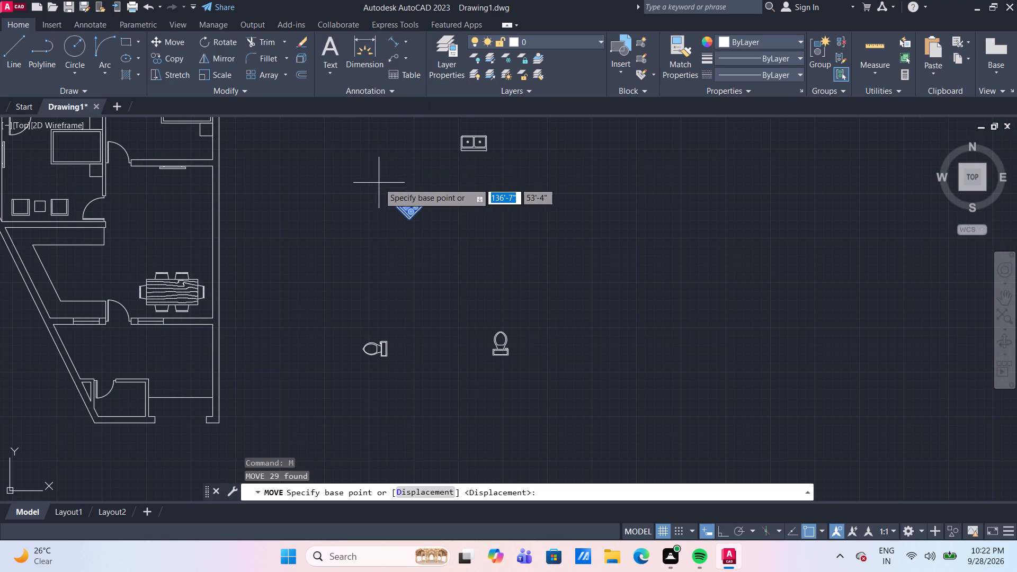
scroll(379, 183, "up", 2)
left_click(450, 243)
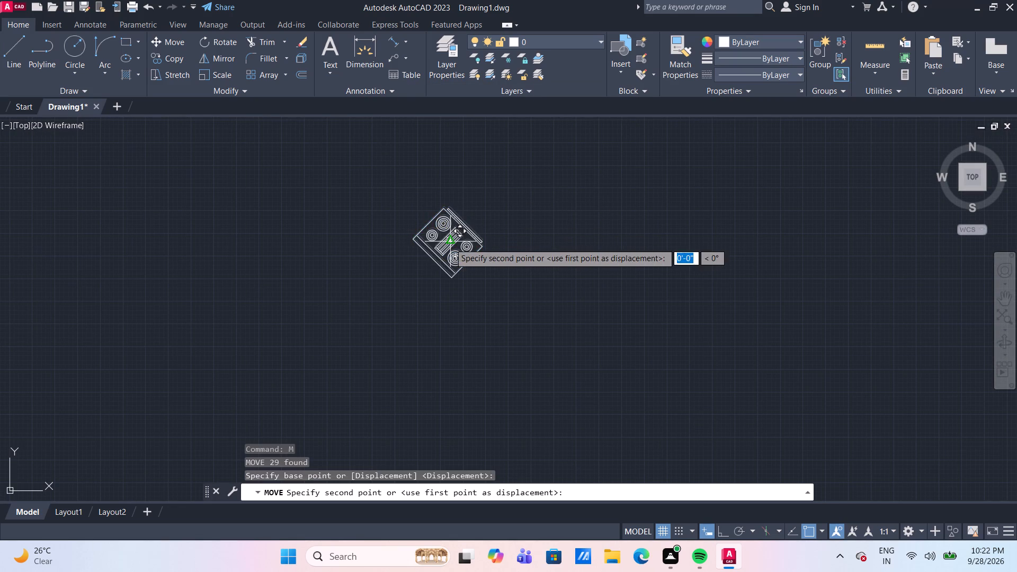
scroll(449, 223, "down", 3)
scroll(279, 269, "up", 1)
scroll(193, 262, "up", 1)
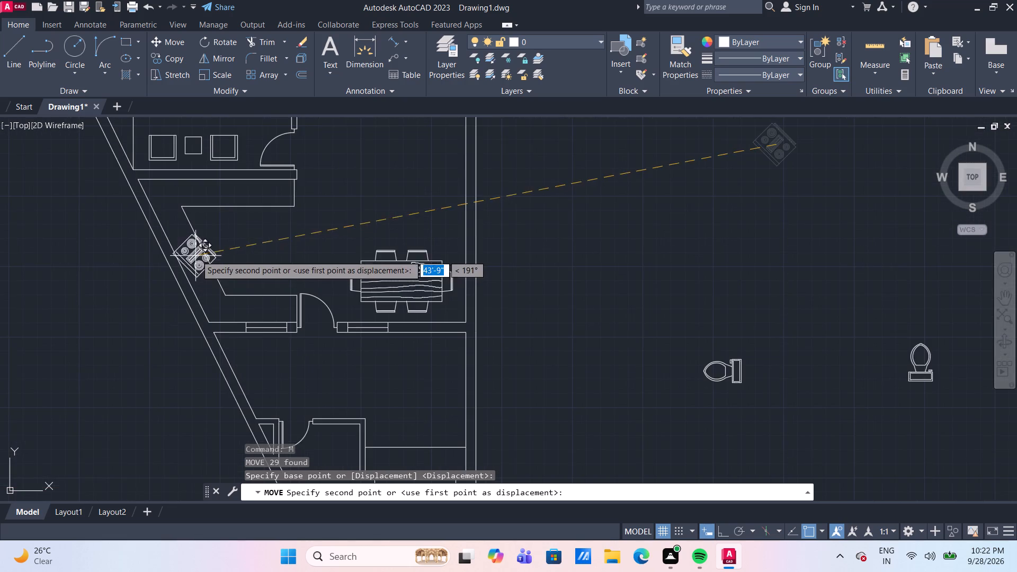
middle_click_drag(210, 248, 262, 224)
scroll(262, 224, "up", 2)
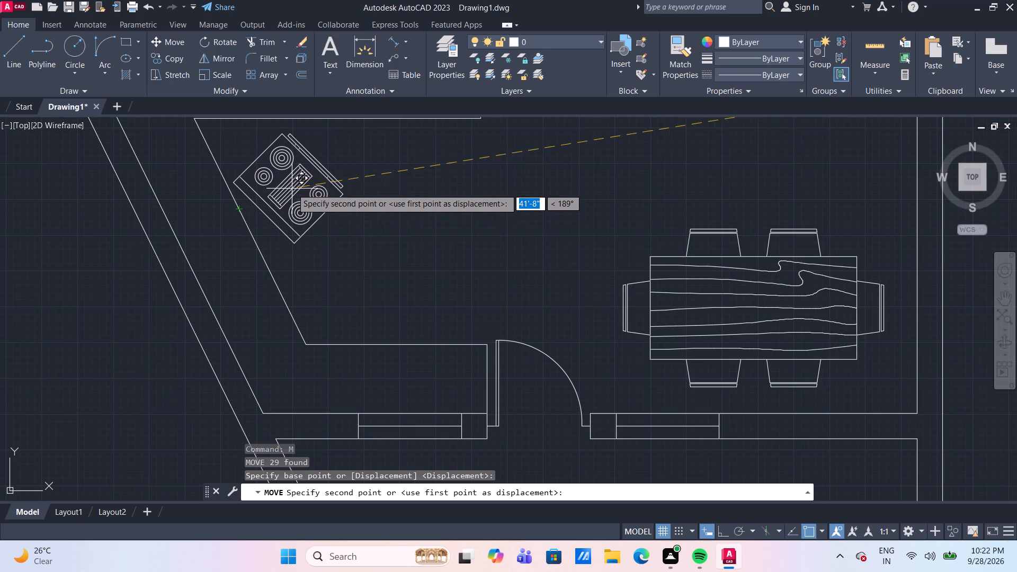
left_click(292, 189)
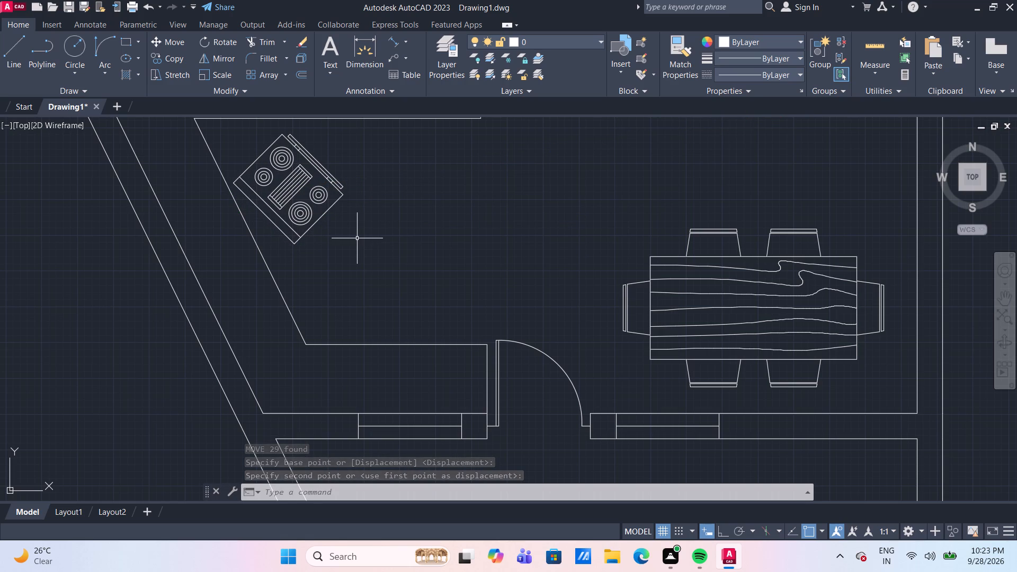
Move the west-facing toilet by its tank's southeast corner into the northwest bathroom, against the east wall north of the door.
scroll(362, 240, "down", 3)
scroll(692, 330, "up", 2)
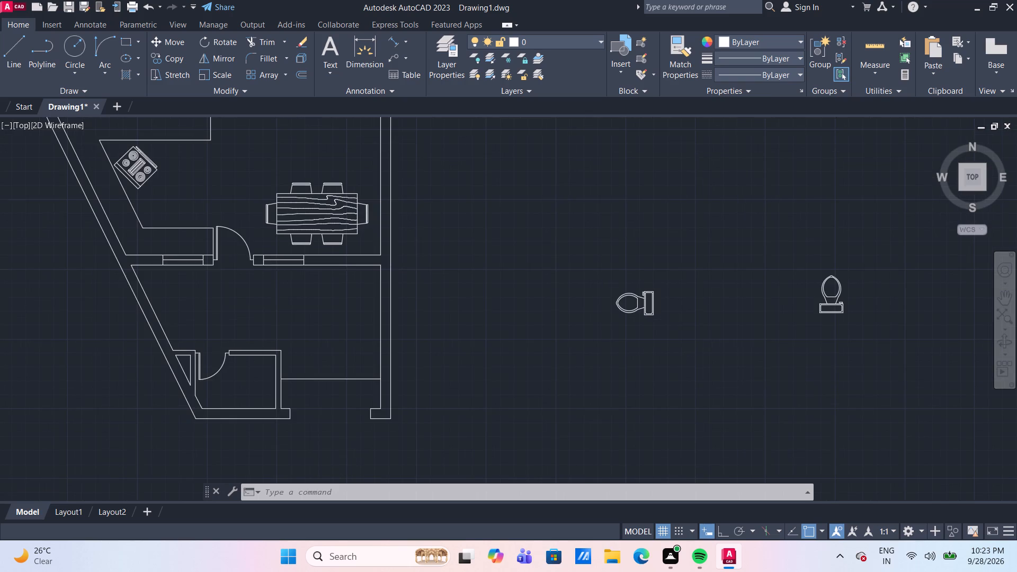
left_click_drag(654, 334, 632, 305)
left_click(551, 232)
scroll(551, 232, "down", 1)
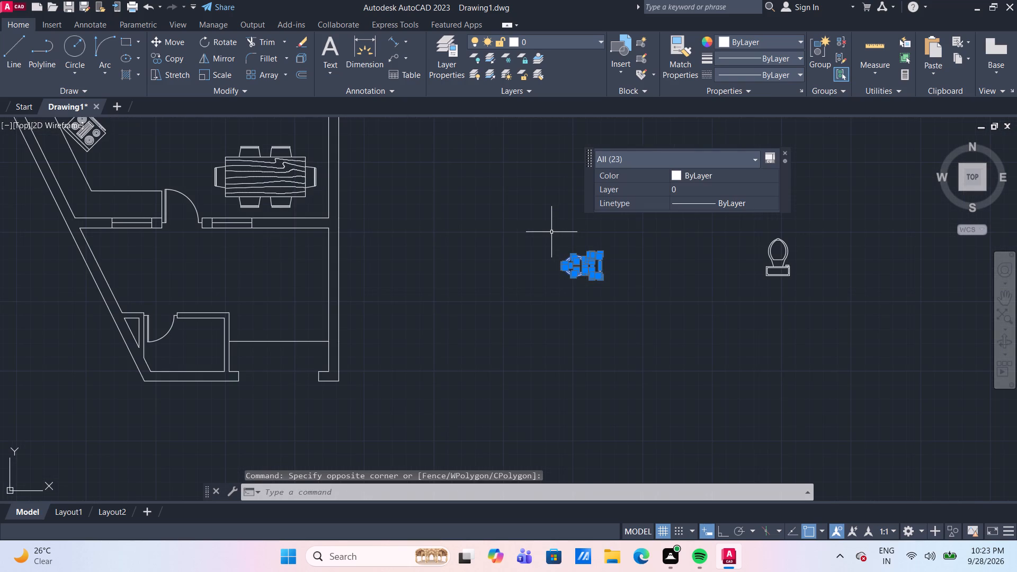
key("m")
key("Return")
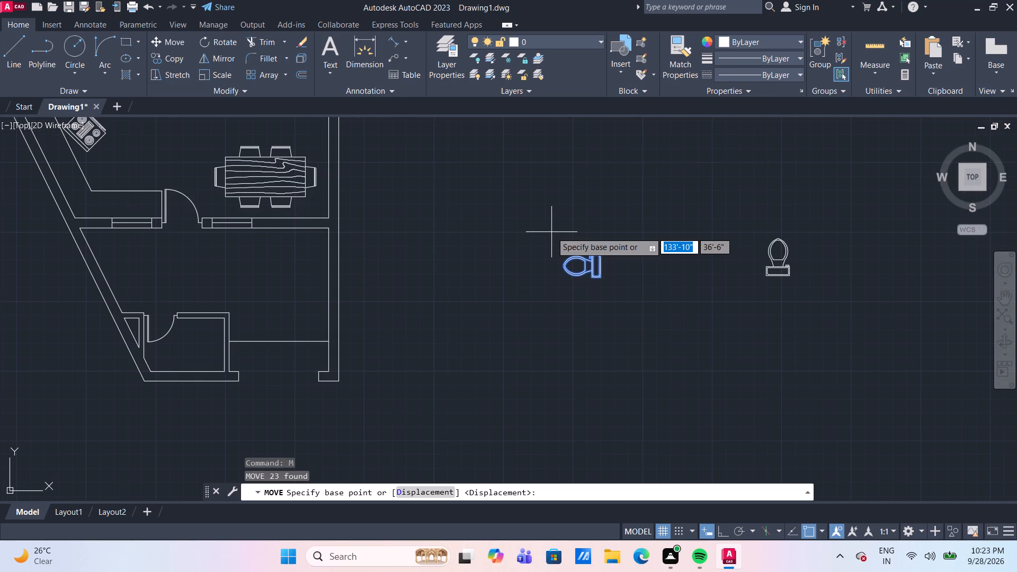
scroll(551, 232, "down", 1)
scroll(561, 235, "up", 2)
scroll(634, 311, "up", 1)
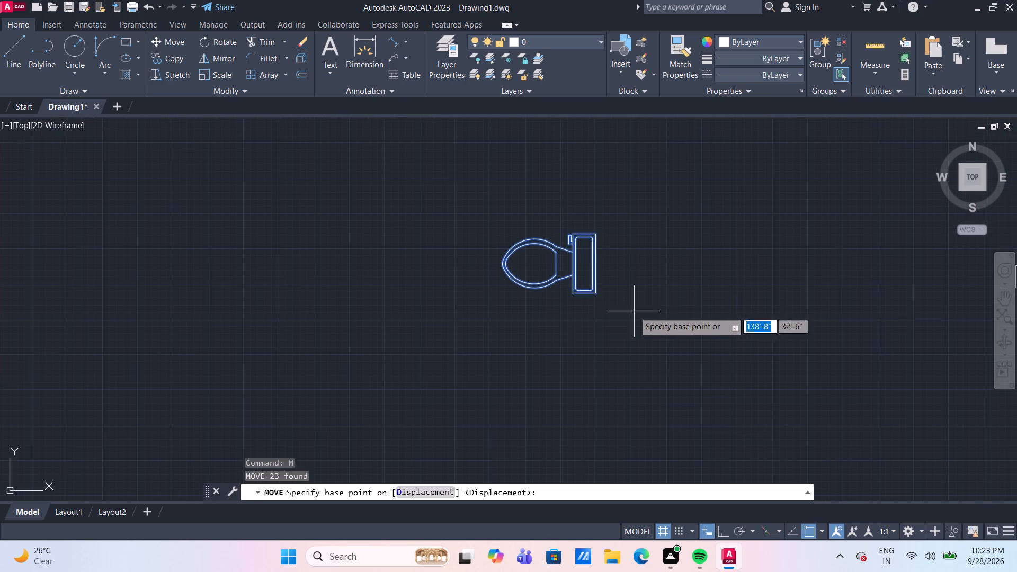
left_click(597, 296)
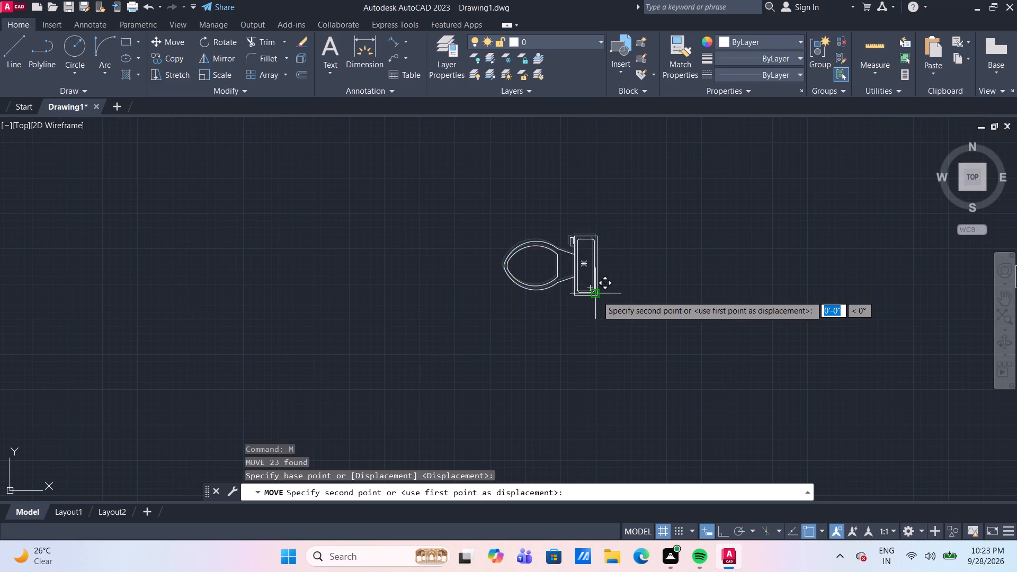
scroll(597, 296, "down", 3)
middle_click_drag(317, 167, 403, 297)
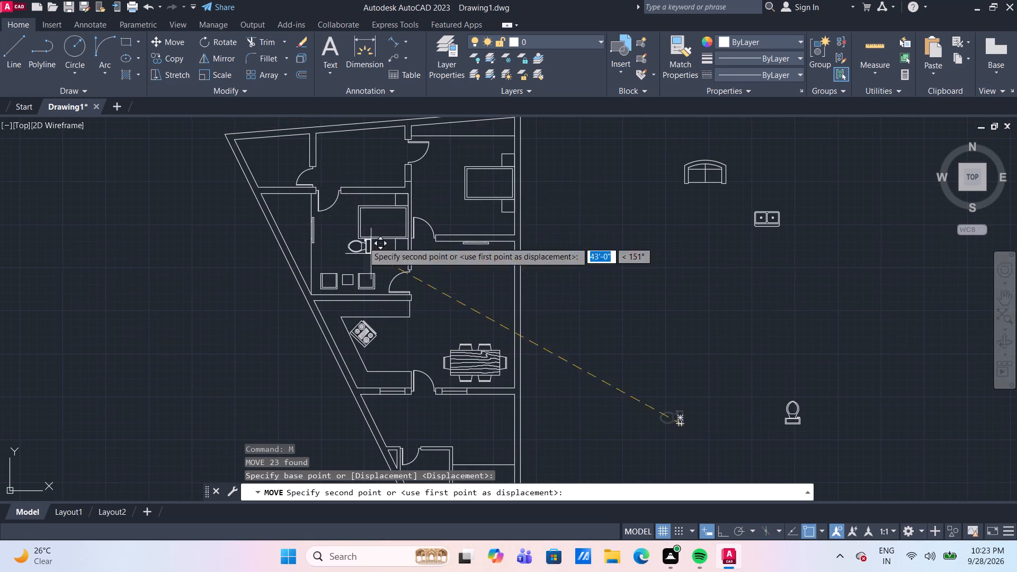
scroll(308, 153, "up", 2)
middle_click_drag(291, 162, 296, 269)
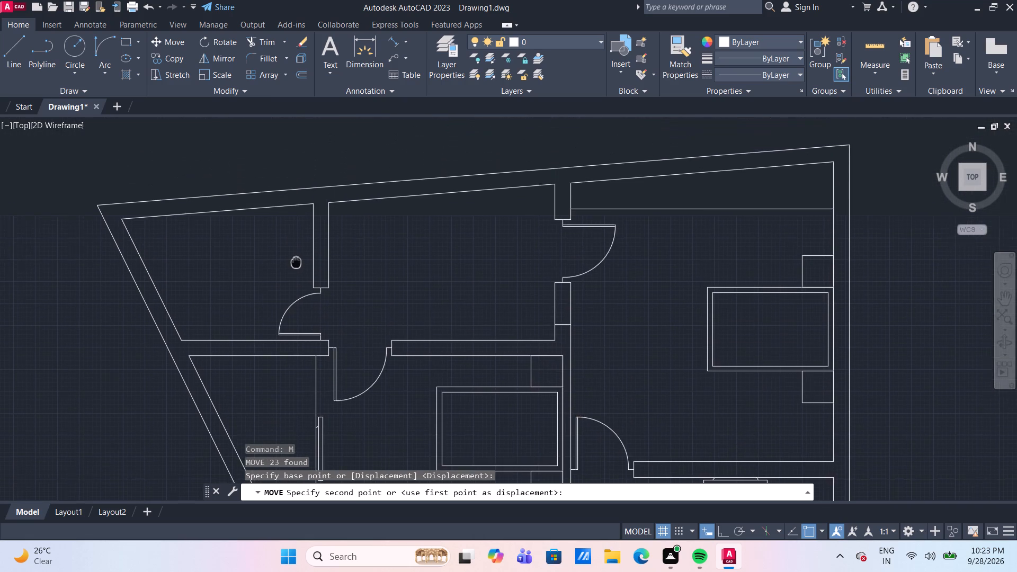
middle_click_drag(296, 269, 296, 294)
scroll(299, 282, "up", 3)
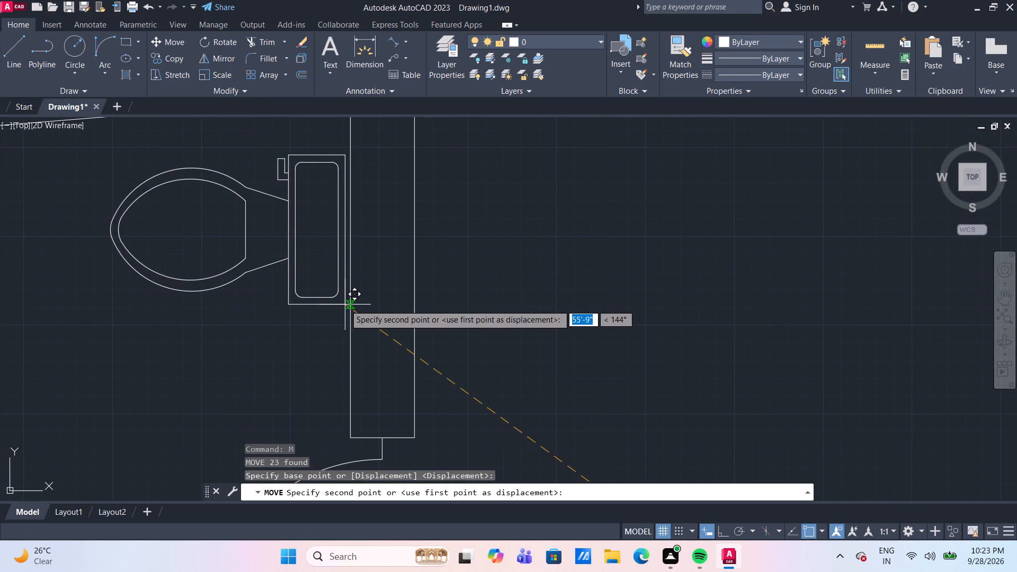
scroll(345, 305, "down", 1)
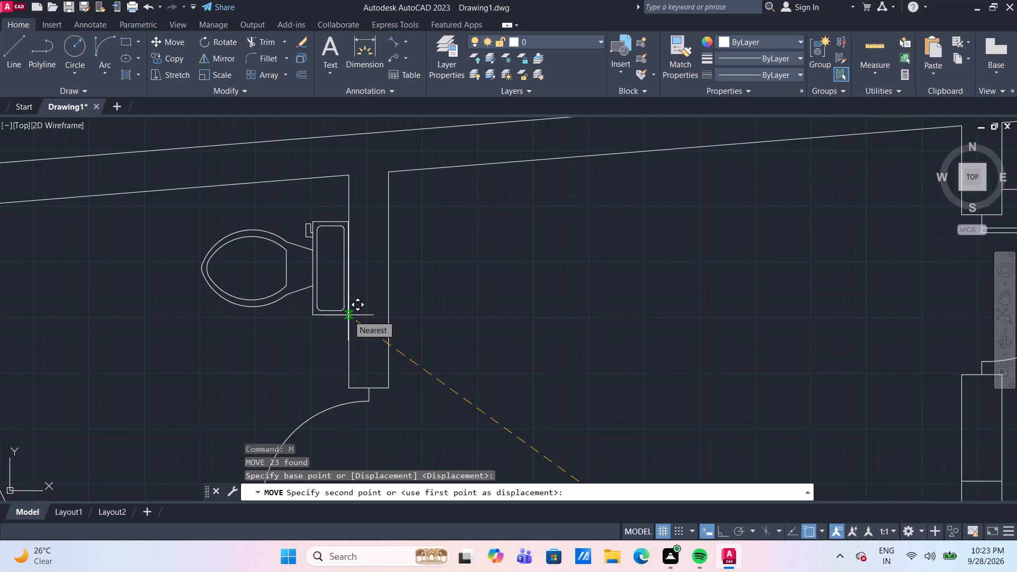
left_click(348, 309)
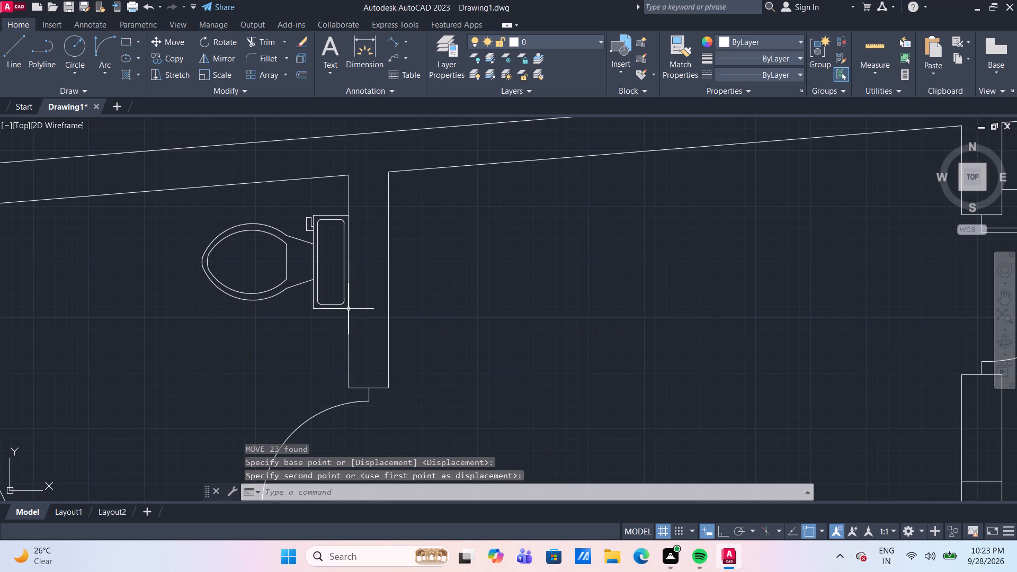
Move the north-facing toilet by its tank's southeast corner into the small southern bathroom, with the tank against the south wall.
scroll(348, 309, "down", 3)
scroll(400, 336, "down", 1)
middle_click_drag(389, 312, 332, 164)
scroll(332, 164, "down", 3)
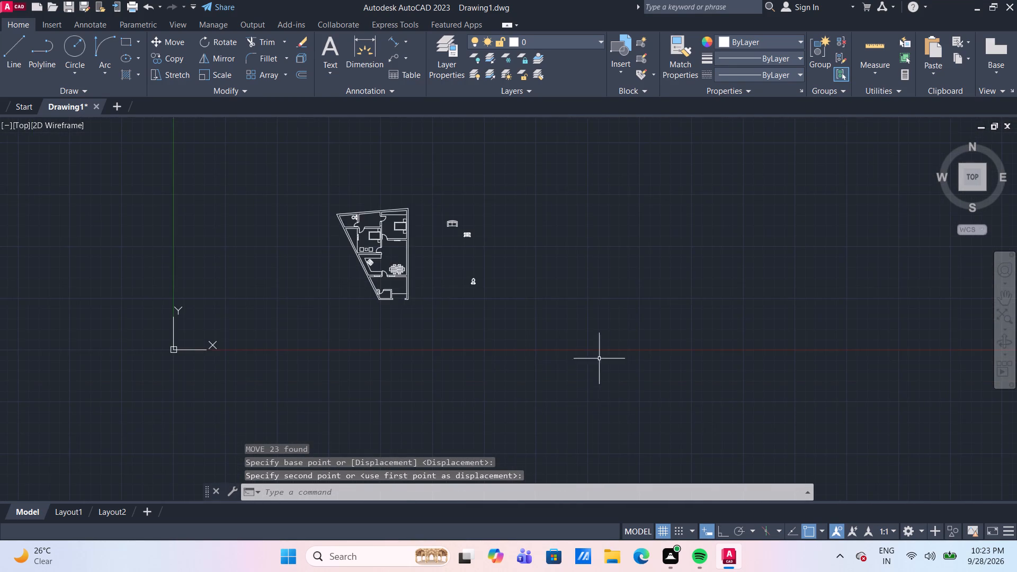
scroll(566, 307, "up", 2)
scroll(302, 216, "up", 2)
middle_click_drag(332, 234, 451, 252)
scroll(473, 277, "down", 1)
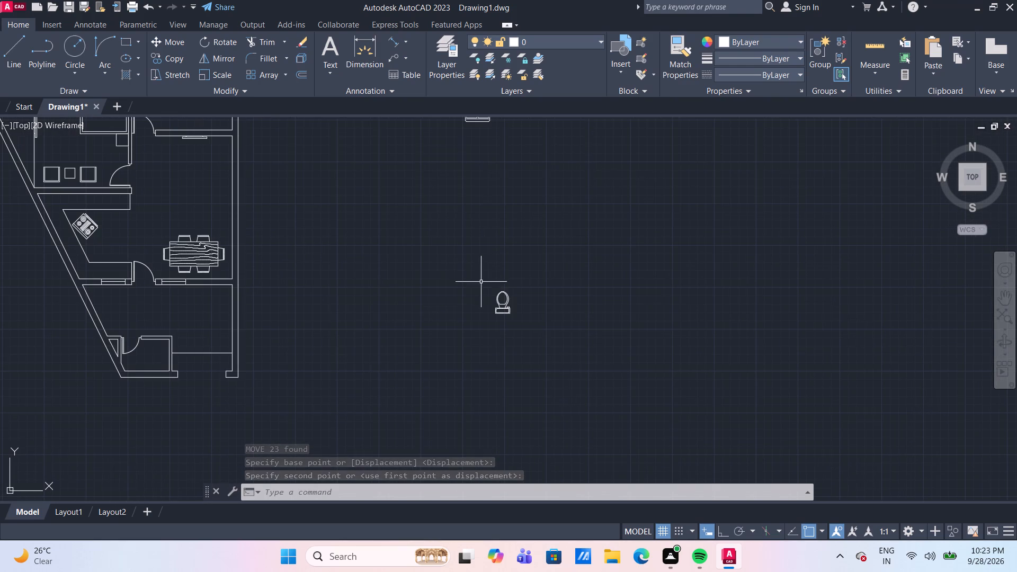
left_click_drag(528, 335, 506, 308)
left_click(434, 256)
key("m")
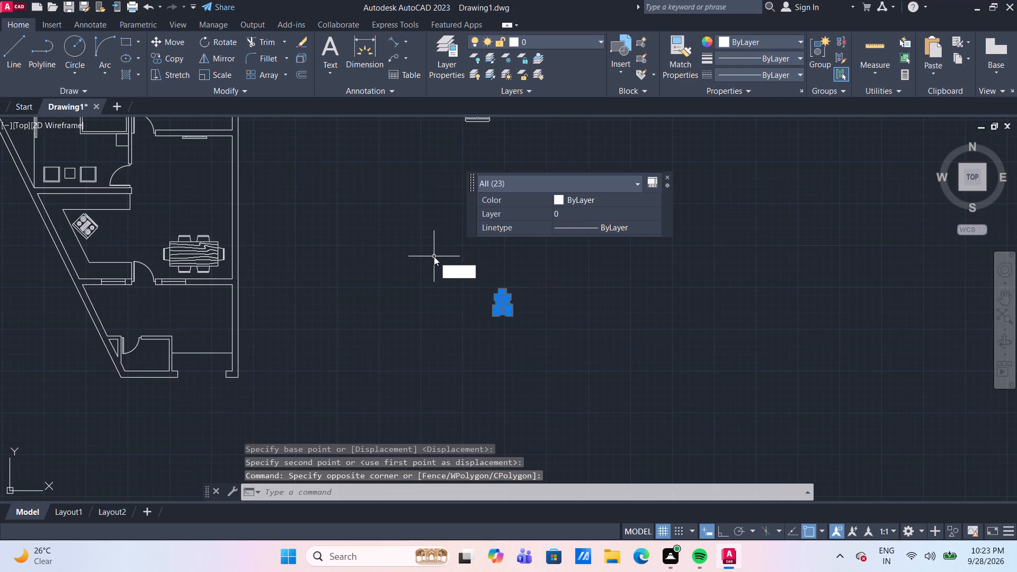
key("Return")
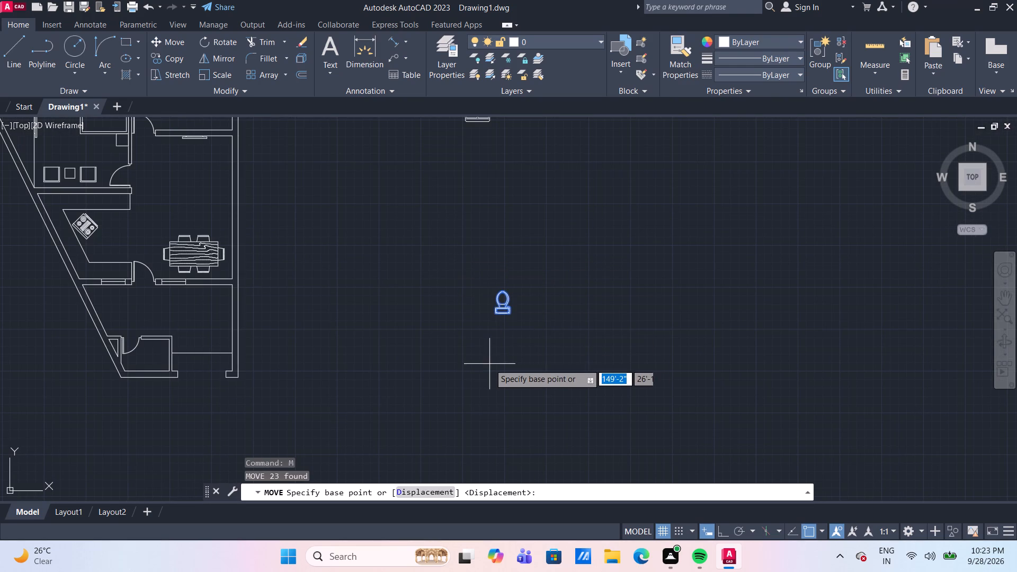
scroll(492, 354, "up", 2)
scroll(526, 298, "up", 1)
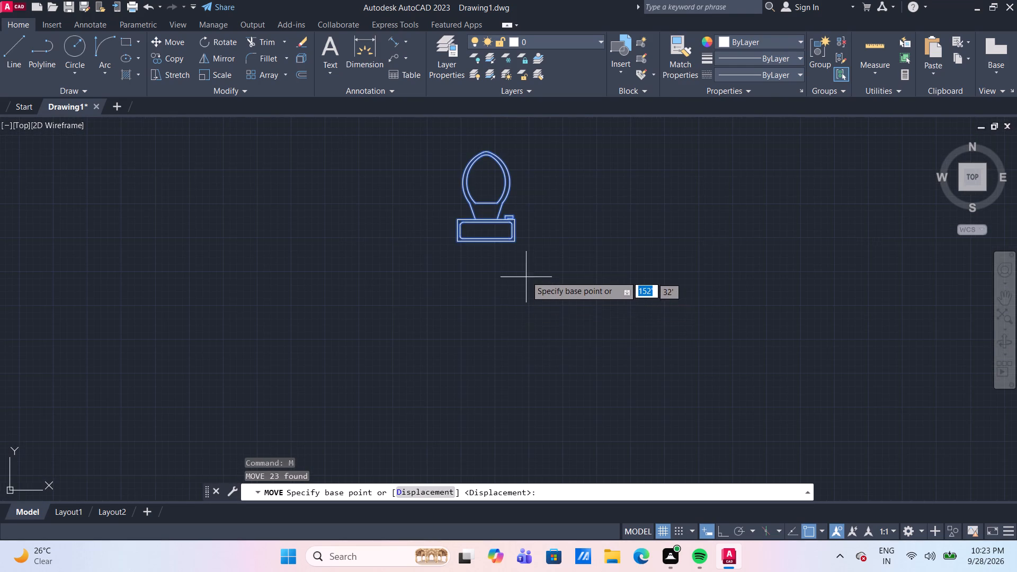
left_click(516, 238)
scroll(516, 238, "down", 3)
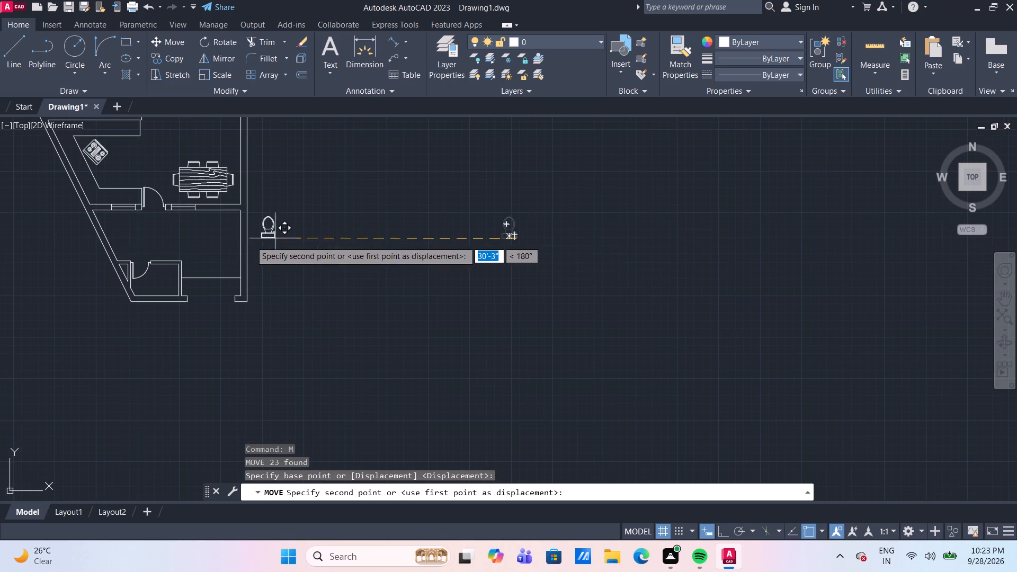
middle_click_drag(156, 258, 237, 229)
scroll(237, 229, "up", 1)
scroll(252, 285, "up", 3)
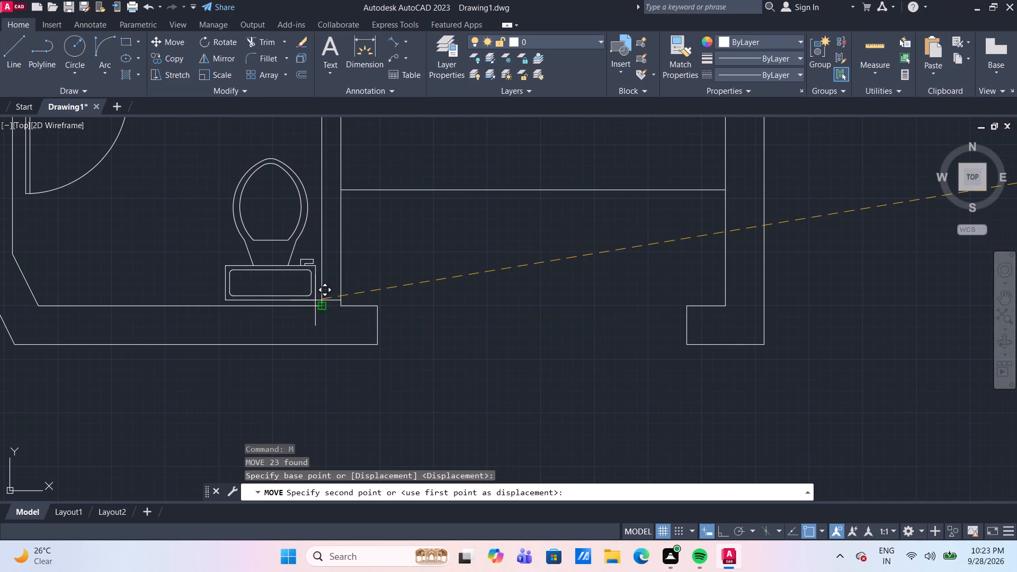
scroll(315, 300, "up", 1)
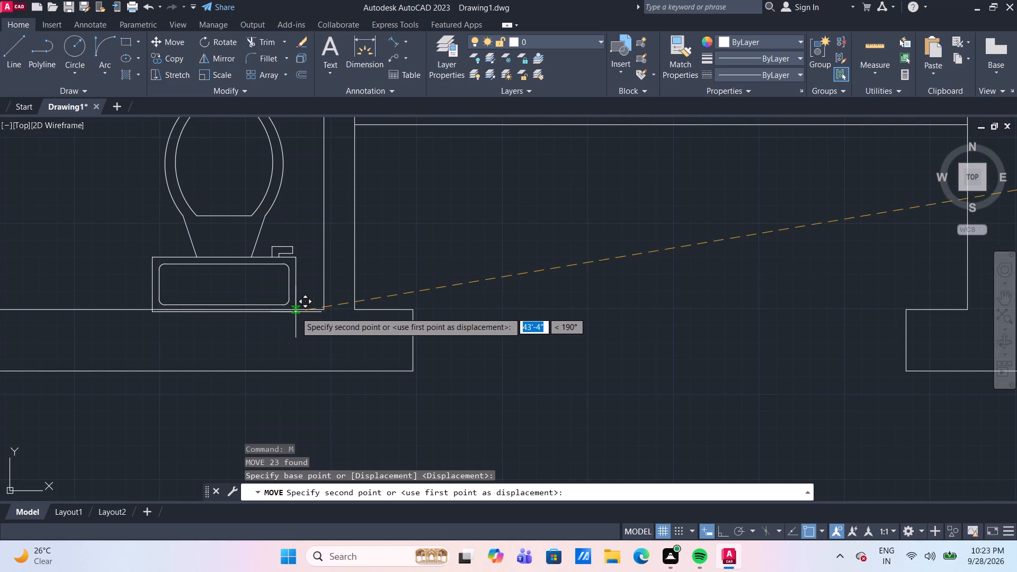
scroll(296, 312, "down", 1)
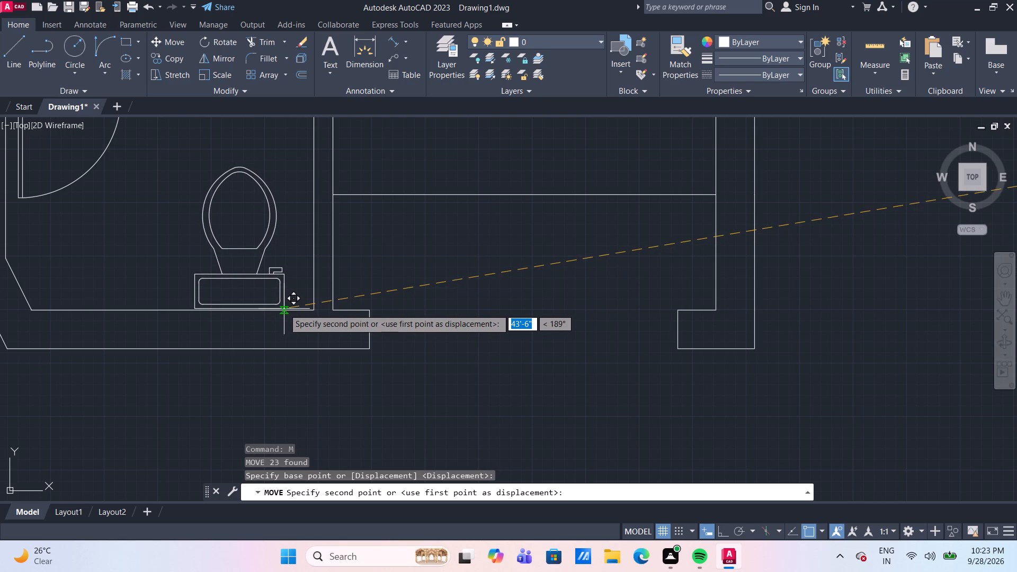
left_click(284, 309)
Move the double-bowl sink by its southeast corner onto the kitchen's south counter, aligned with the window beside the door.
scroll(332, 283, "down", 4)
scroll(485, 294, "down", 2)
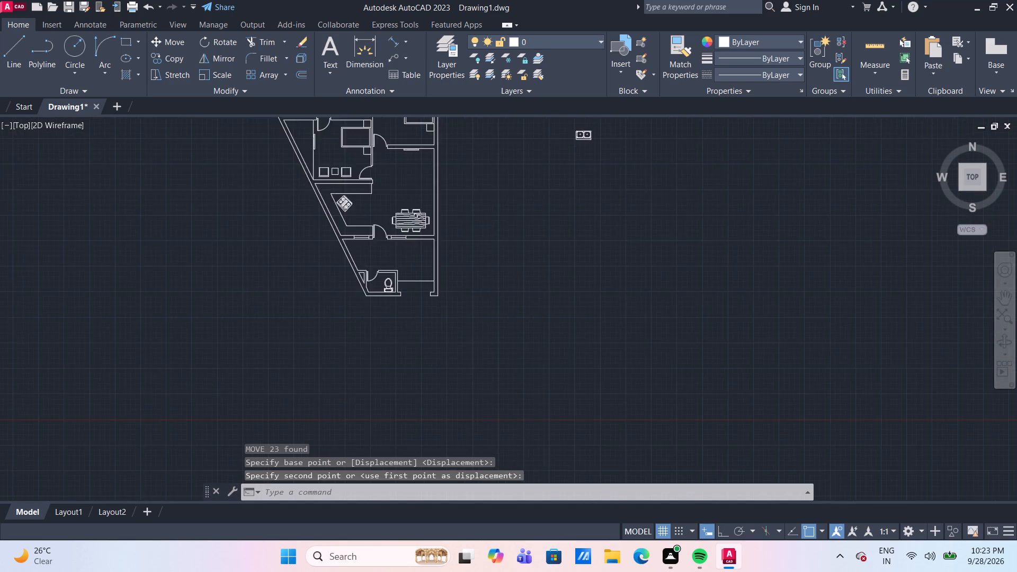
scroll(515, 178, "up", 2)
scroll(645, 248, "up", 1)
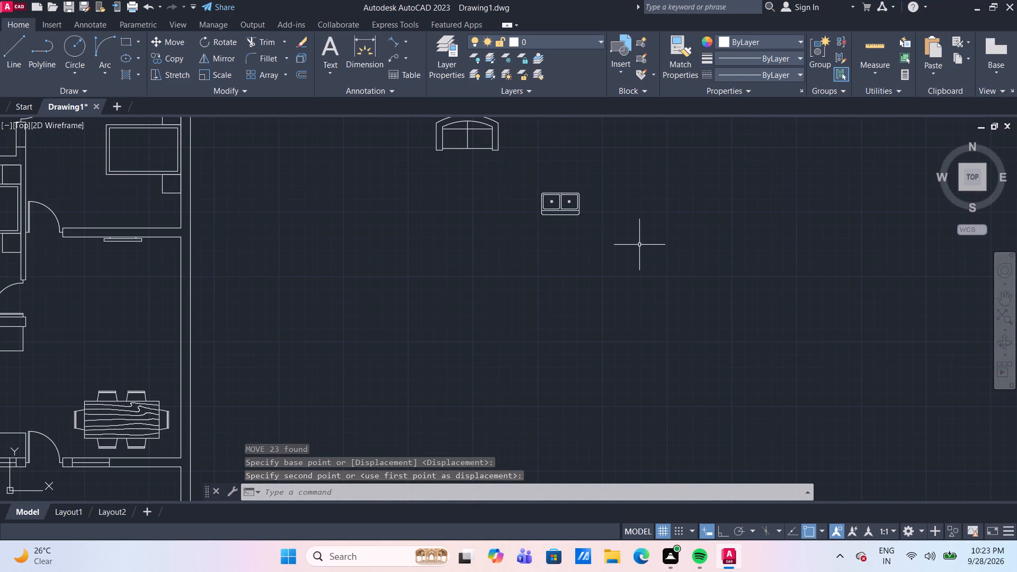
scroll(639, 245, "down", 1)
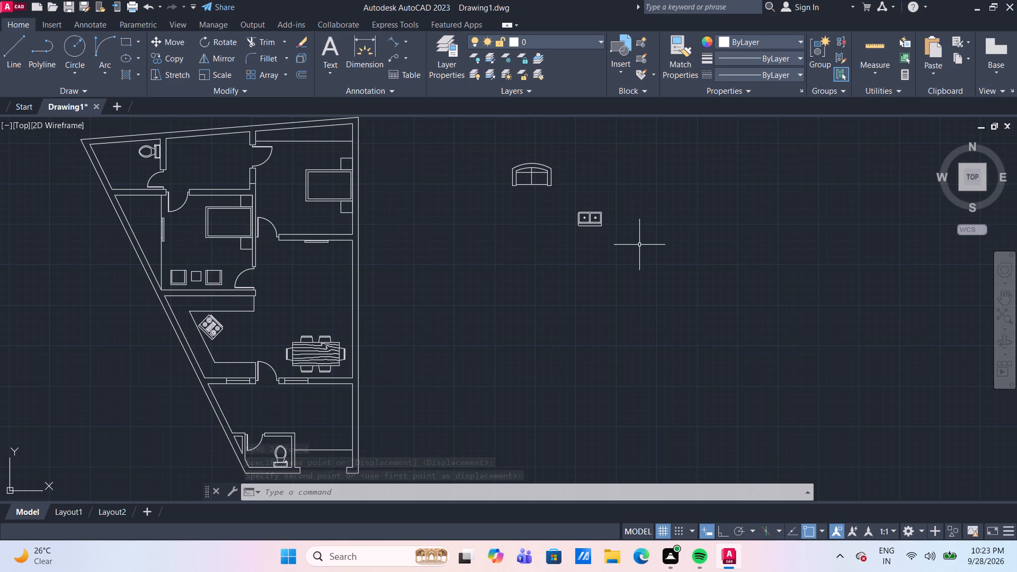
left_click_drag(639, 245, 634, 243)
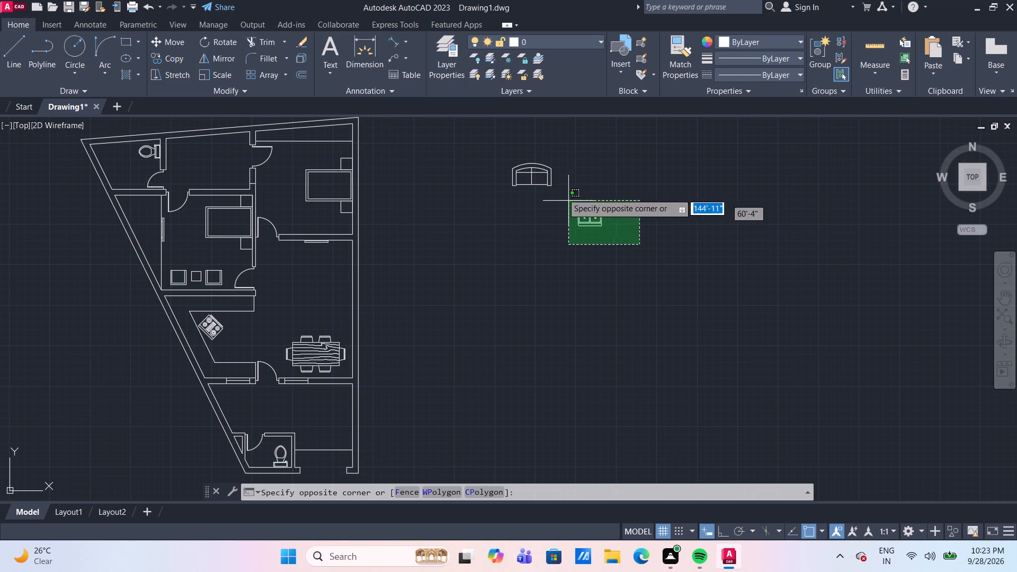
left_click(557, 188)
key("m")
key("Return")
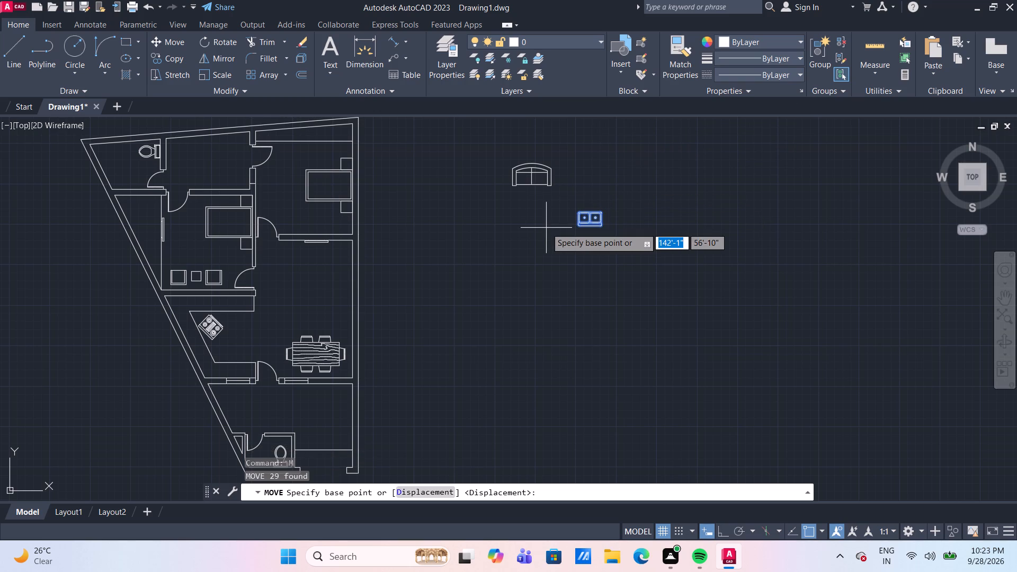
scroll(596, 226, "up", 3)
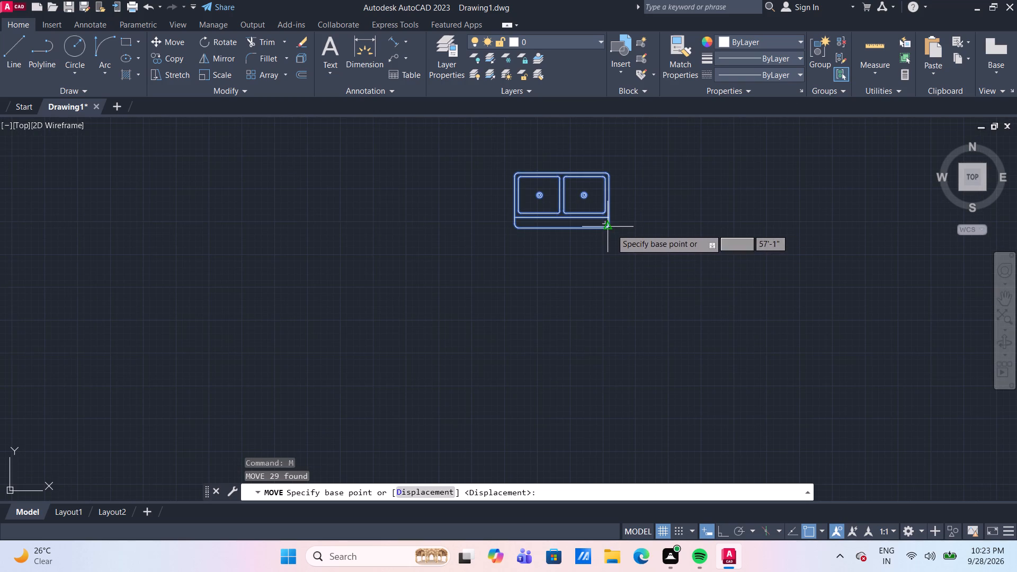
left_click(611, 227)
scroll(611, 227, "down", 4)
scroll(436, 326, "up", 3)
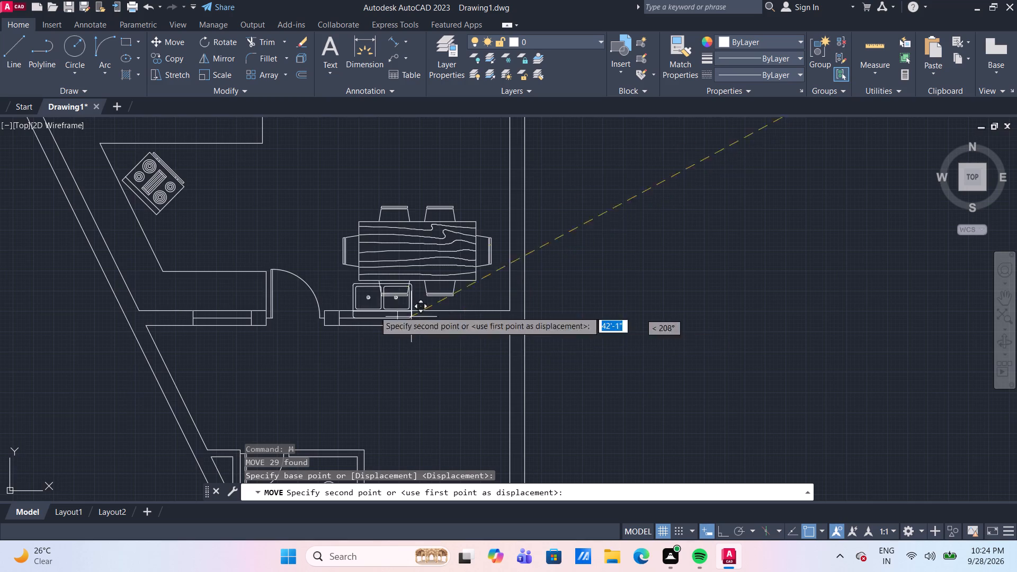
scroll(240, 303, "up", 2)
middle_click_drag(254, 305, 309, 313)
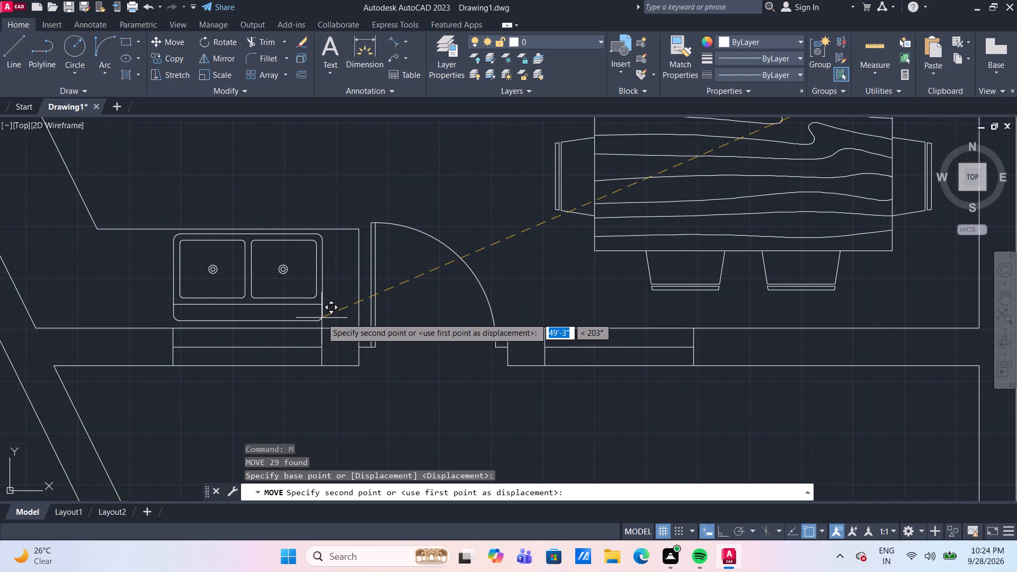
left_click(322, 318)
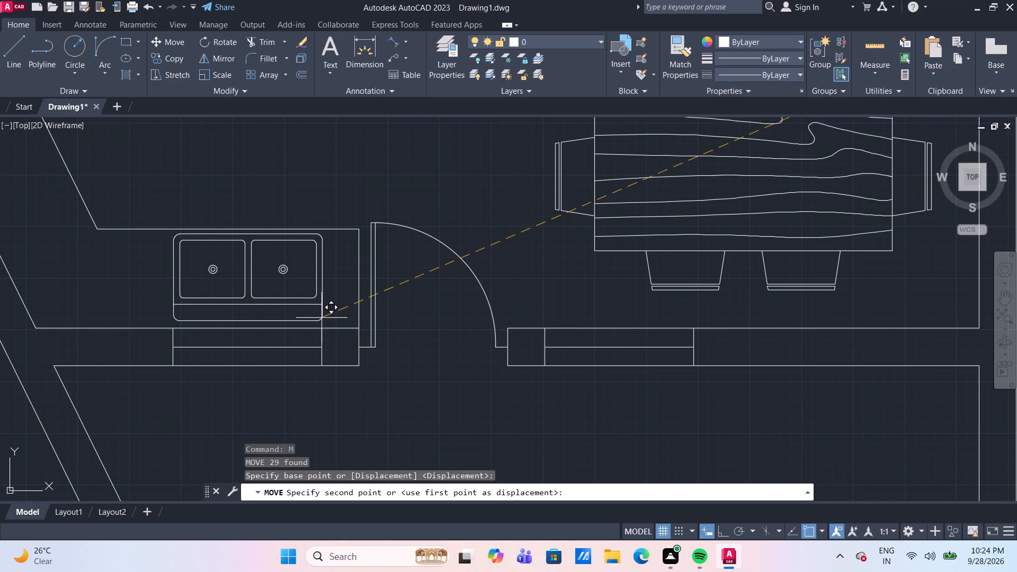
Explode the stove beside the slanted kitchen counter into separate lines.
scroll(326, 302, "down", 1)
scroll(355, 207, "down", 2)
scroll(247, 154, "up", 3)
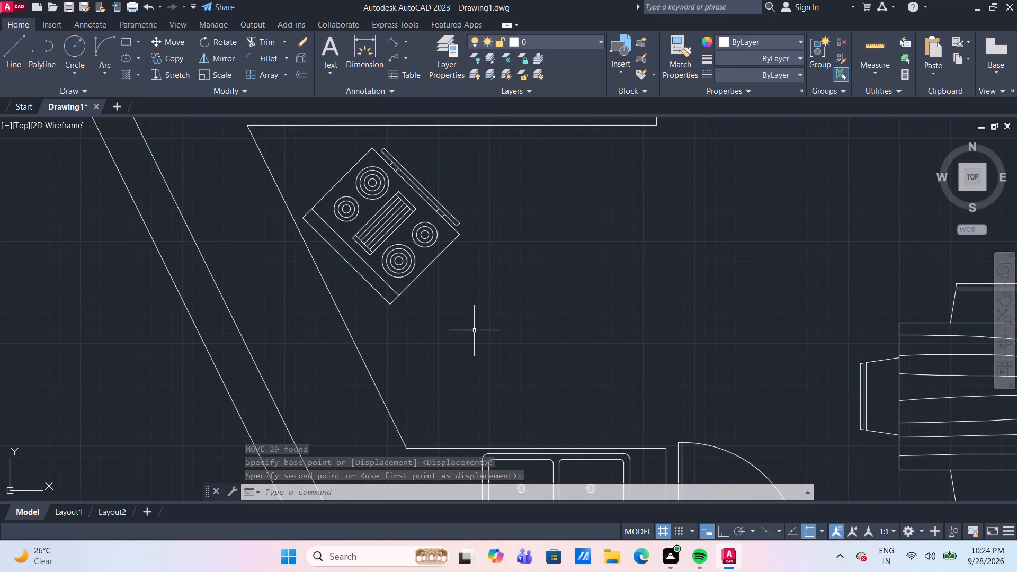
left_click_drag(474, 330, 470, 323)
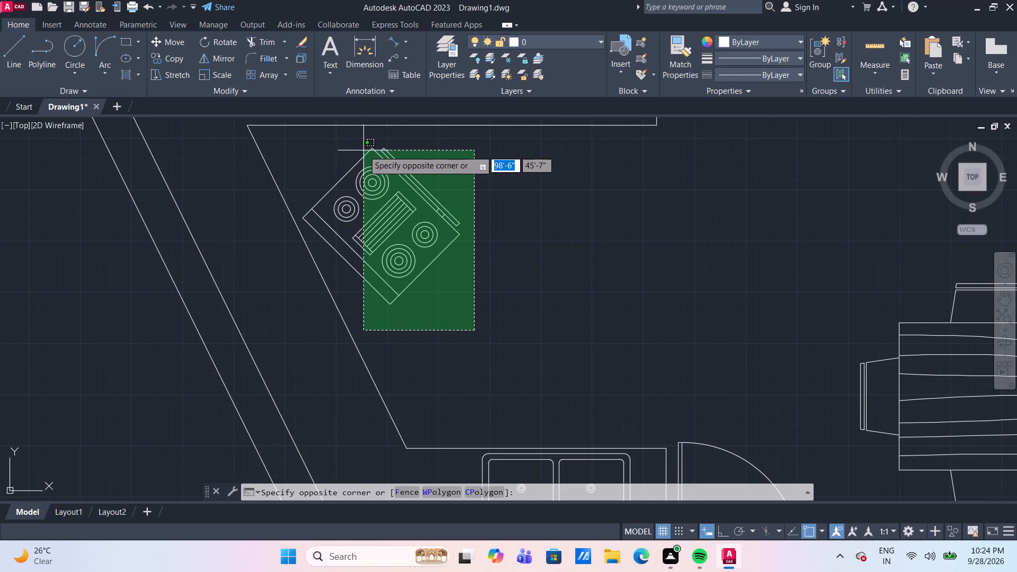
left_click(366, 148)
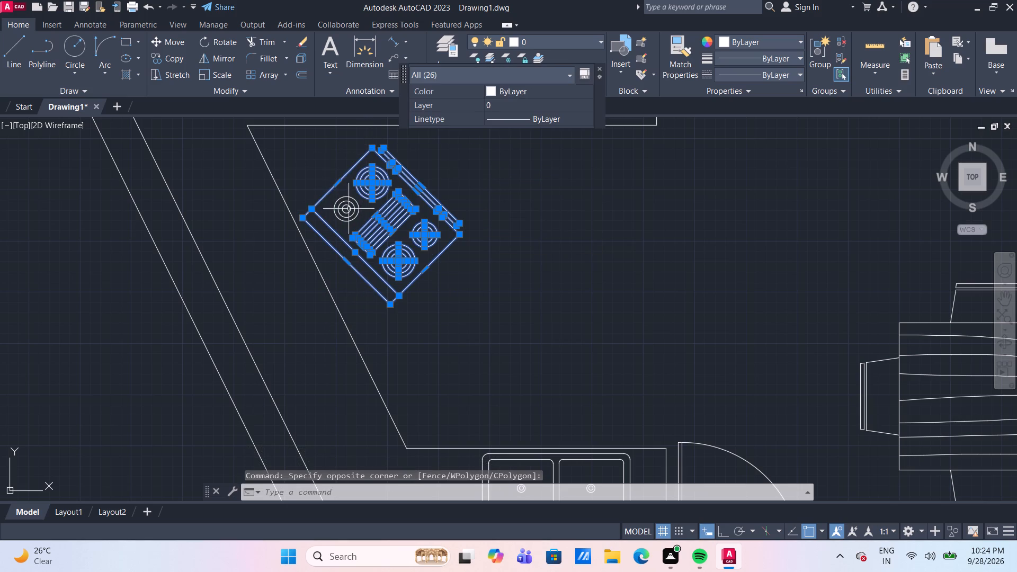
left_click(304, 61)
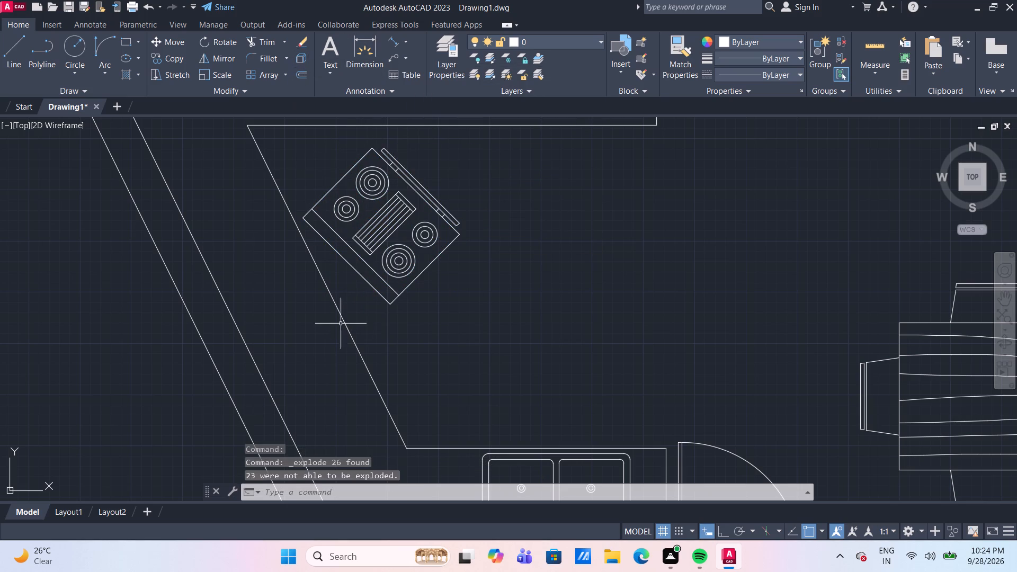
Trim away the narrow strip along the stove's southwest edge.
type("TR")
key("Return")
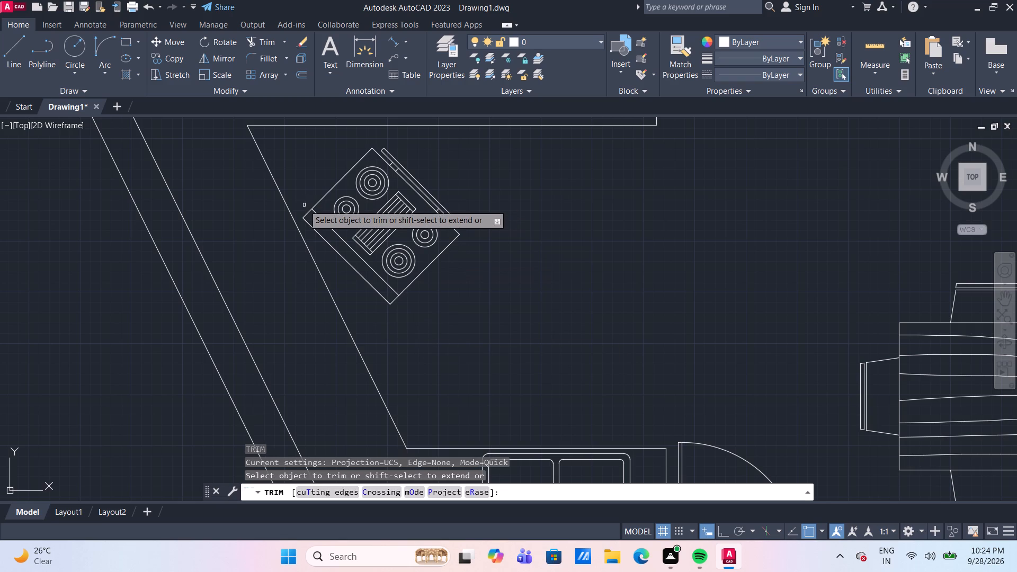
left_click(304, 205)
left_click(311, 235)
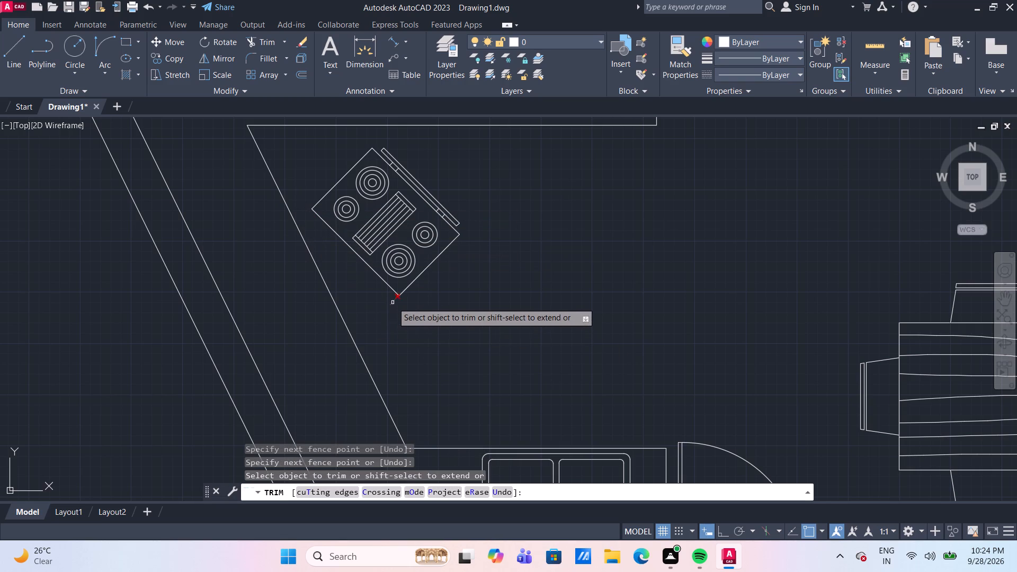
left_click(392, 302)
key("grave")
key("Escape")
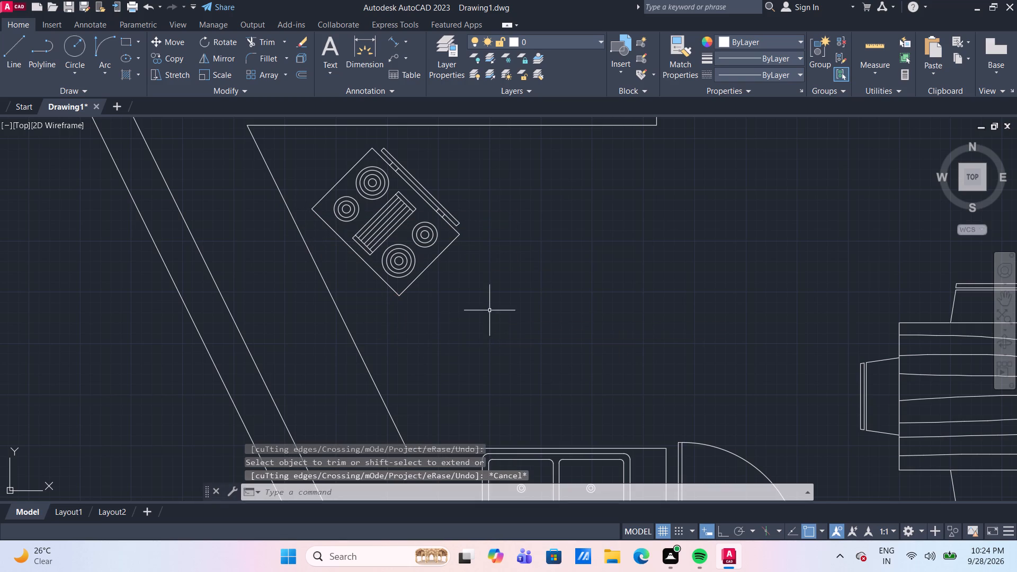
Group all the separate lines and circles of the exploded stove into one object.
left_click_drag(496, 308, 487, 297)
left_click(358, 148)
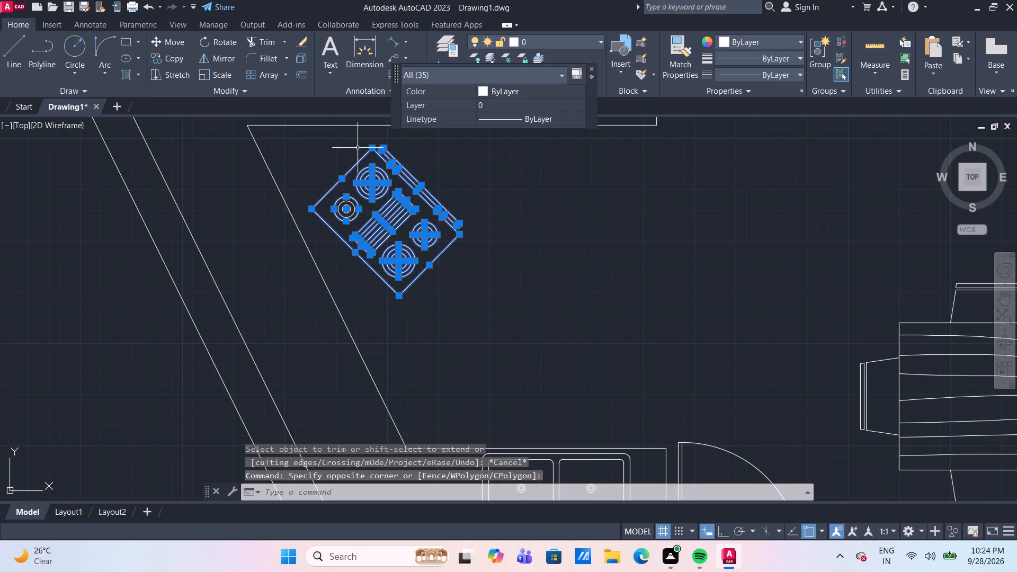
left_click(354, 226)
left_click(334, 191)
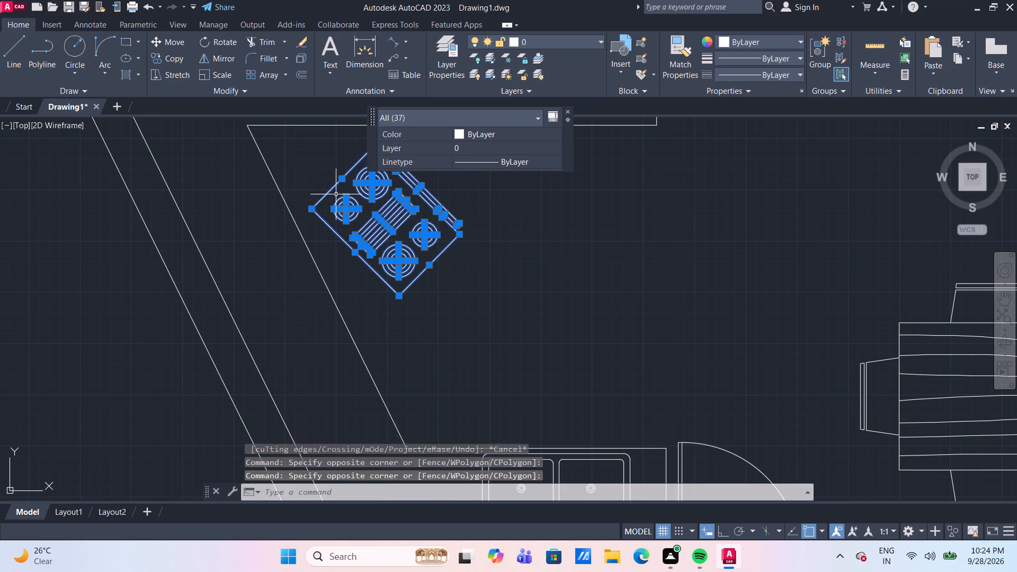
middle_click_drag(507, 314, 491, 334)
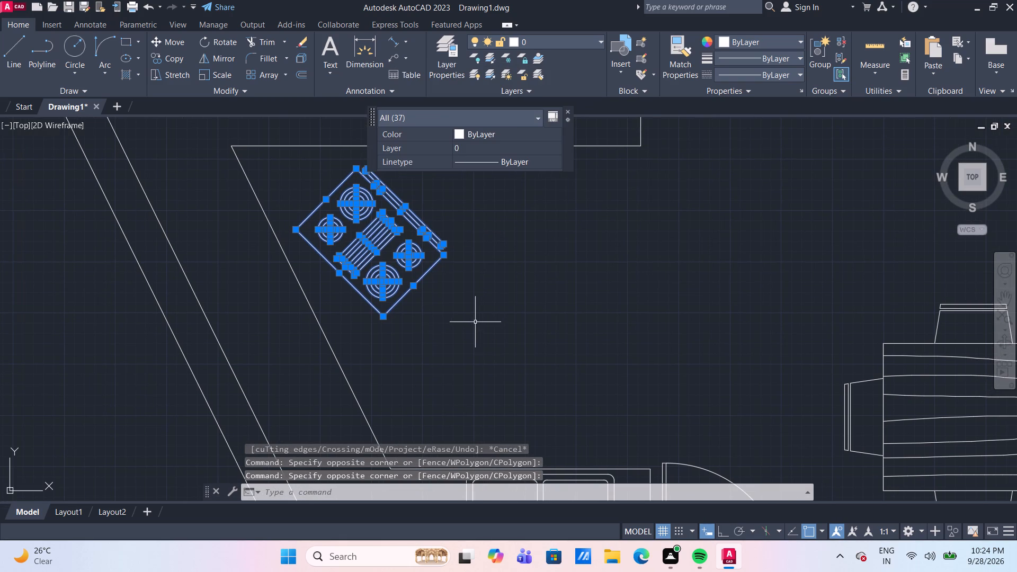
key("g")
key("Return")
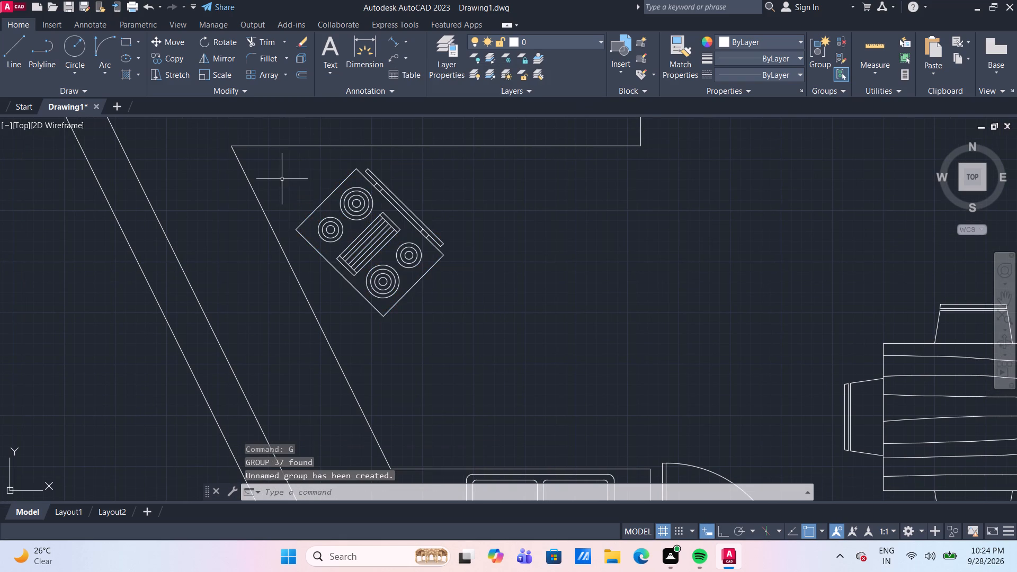
Rotate the grouped stove about its southern corner by about 344°, bringing it nearly parallel to the slanted kitchen counter.
left_click(215, 39)
left_click(388, 316)
left_click(382, 303)
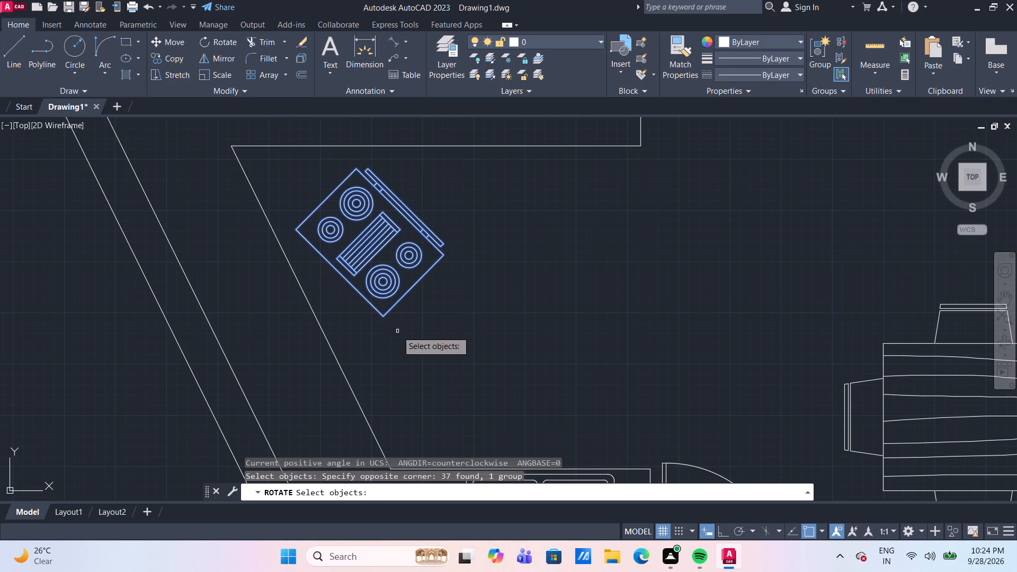
key("Return")
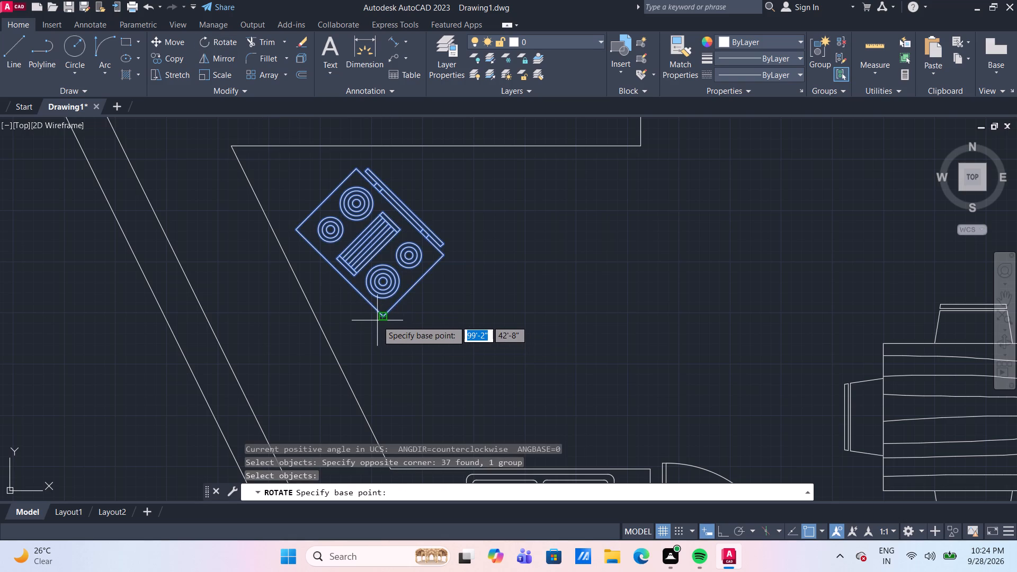
left_click(383, 316)
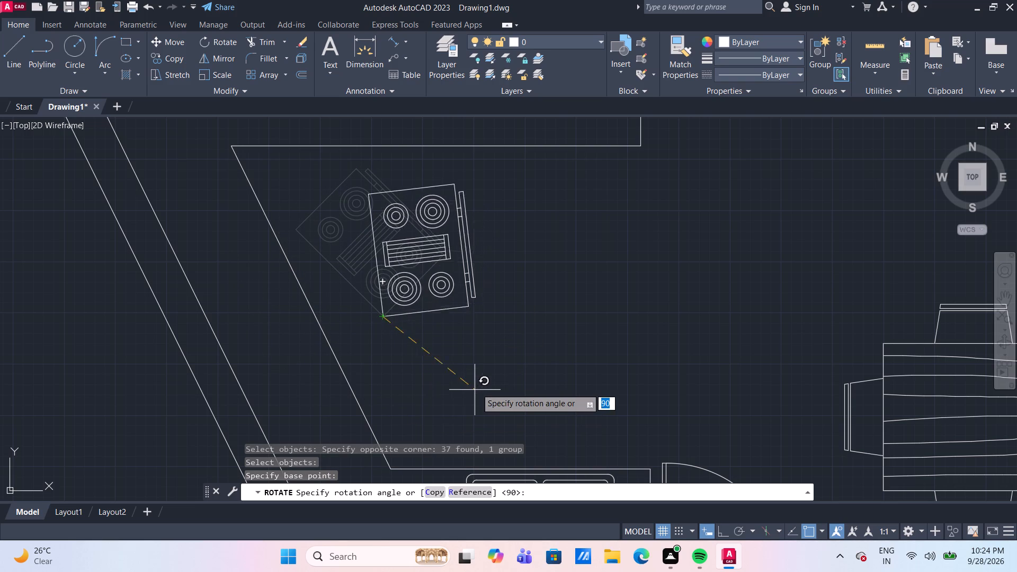
left_click(497, 350)
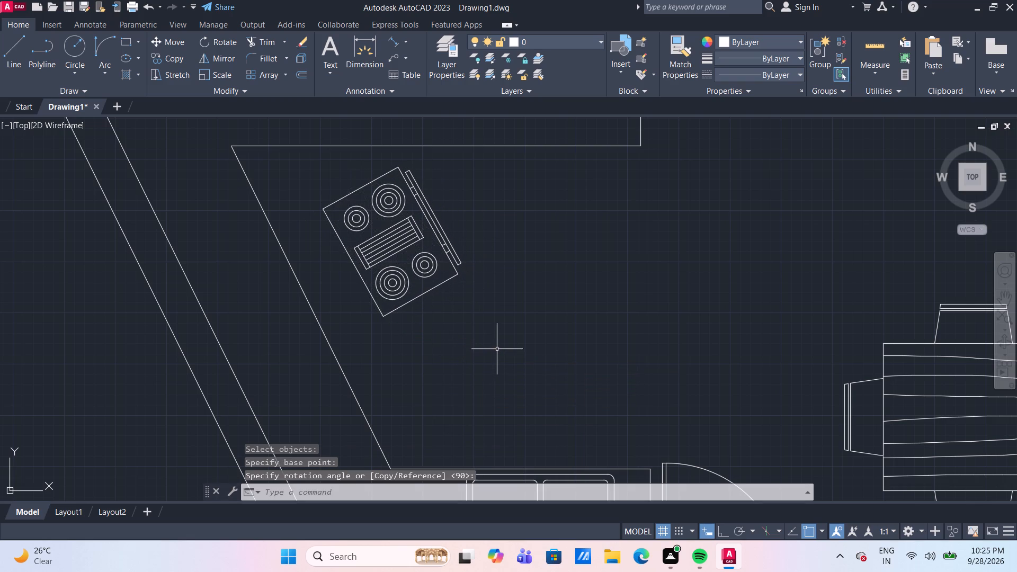
Move the stove by its southern corner onto the slanted edge line of the kitchen counter.
left_click(463, 328)
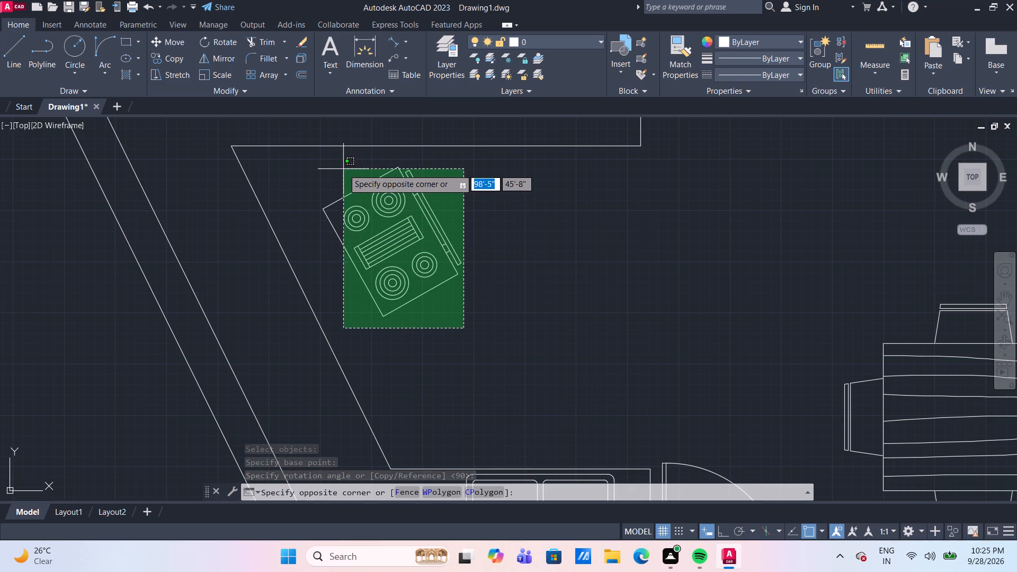
left_click(328, 177)
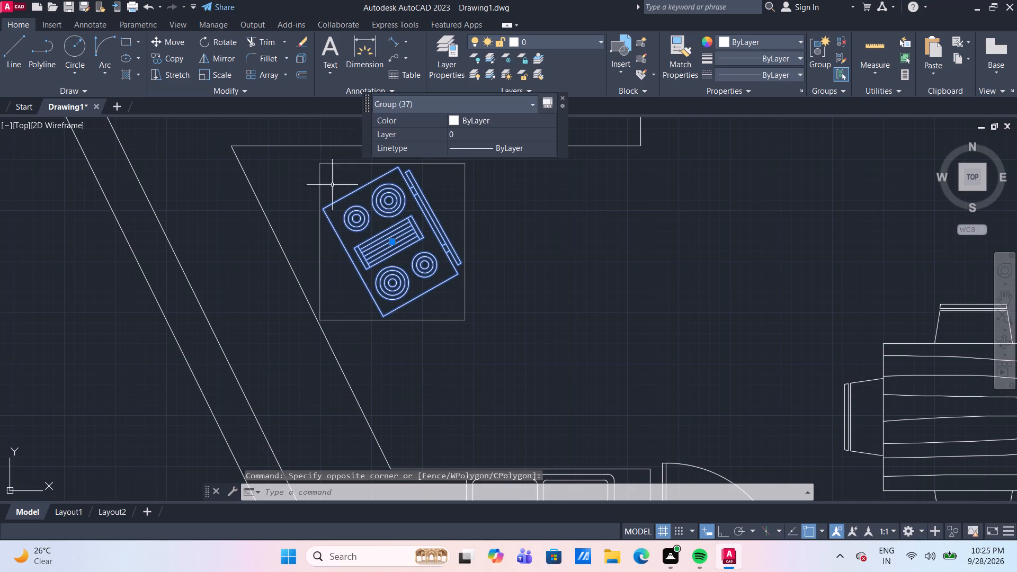
key("m")
key("Return")
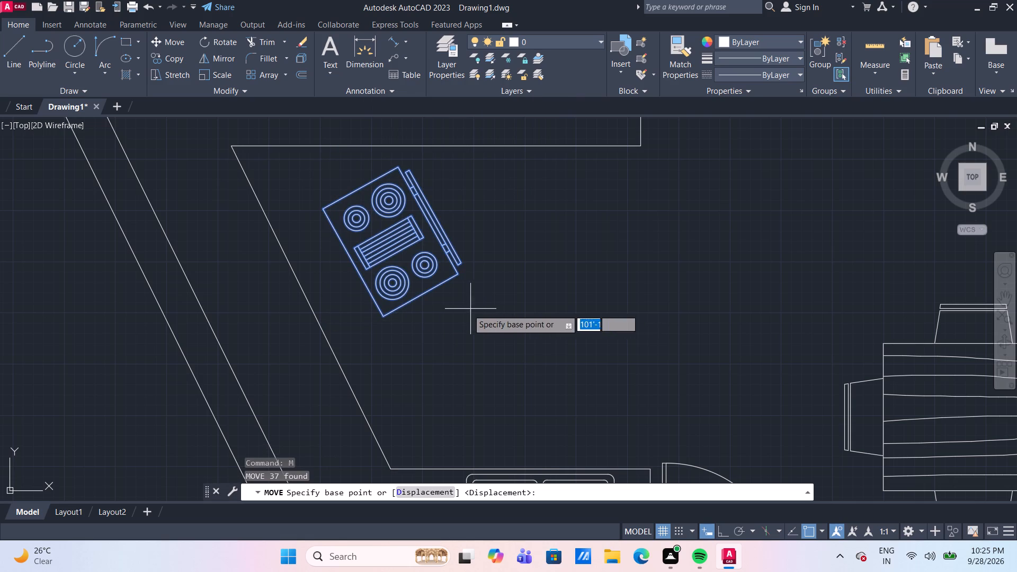
left_click(384, 316)
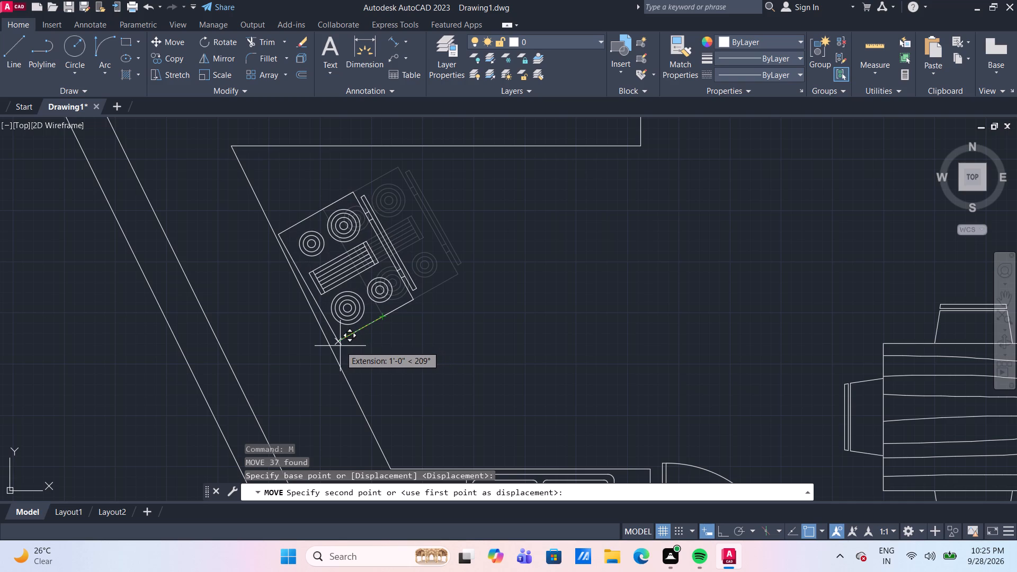
left_click(330, 352)
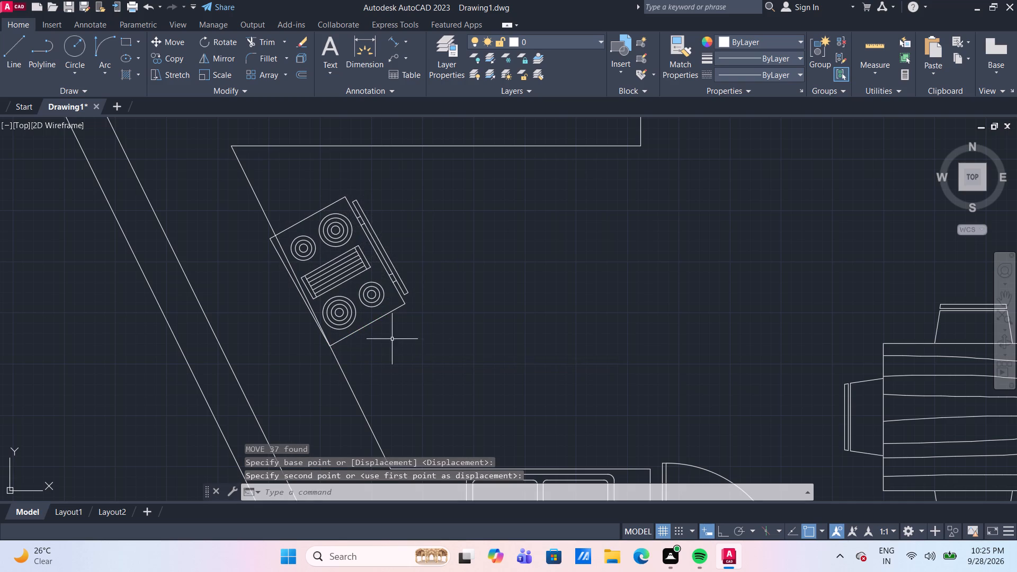
key("Escape")
Rotate the stove slightly about its southern corner until its long southwest side lies along the slanted counter edge.
left_click_drag(449, 334, 436, 328)
left_click(347, 205)
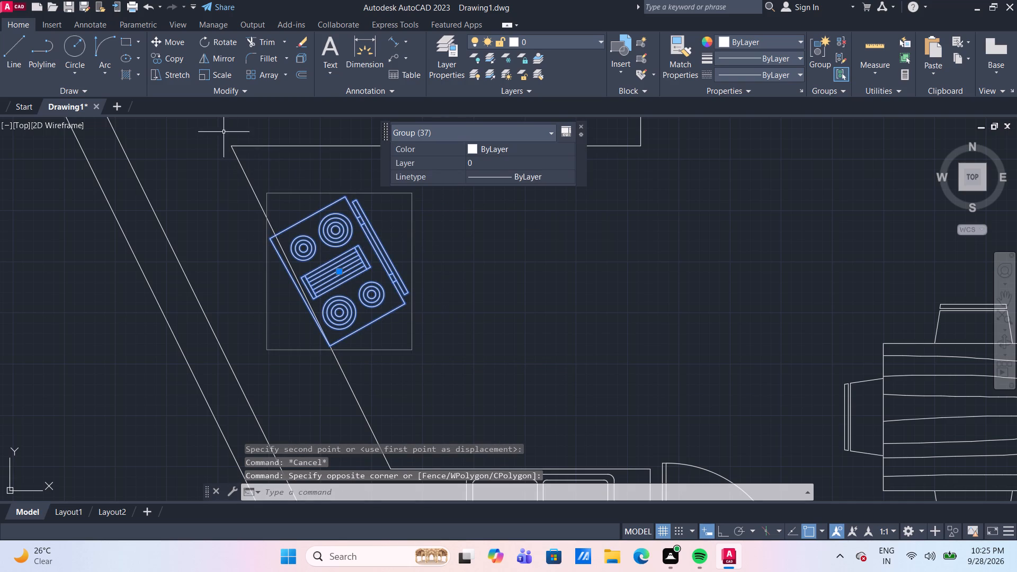
left_click(210, 47)
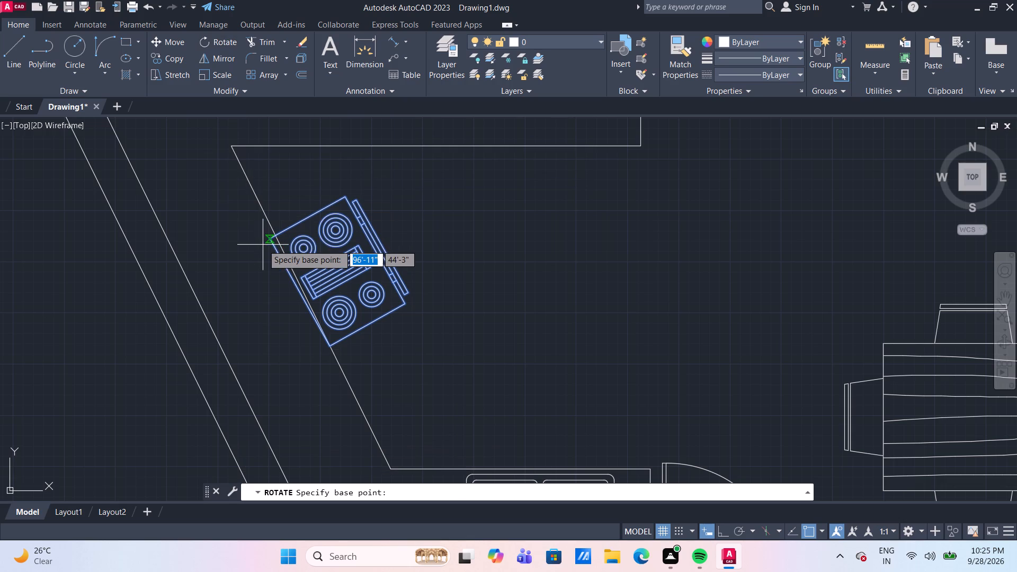
left_click(332, 350)
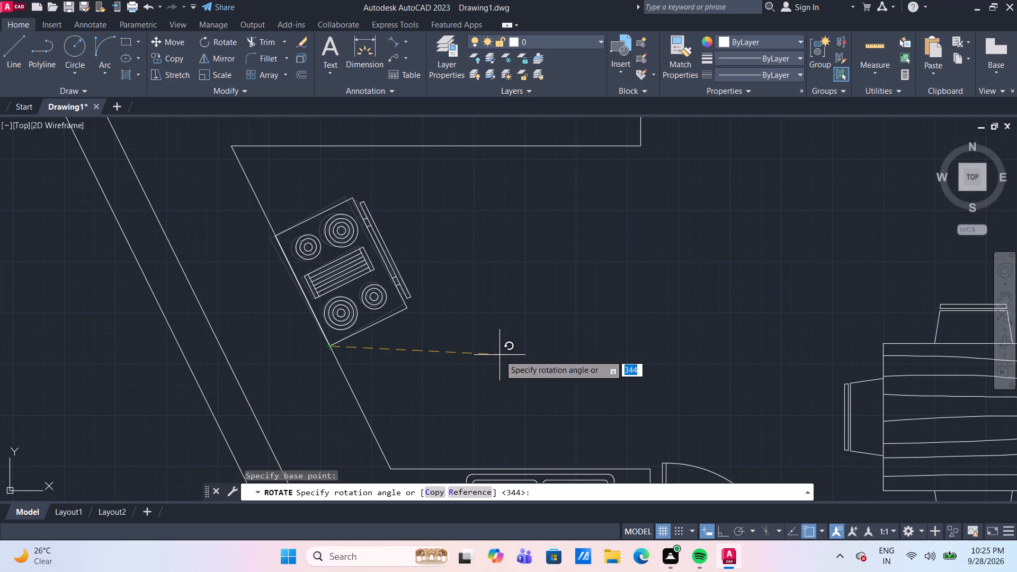
scroll(499, 355, "up", 2)
middle_click_drag(499, 355, 576, 408)
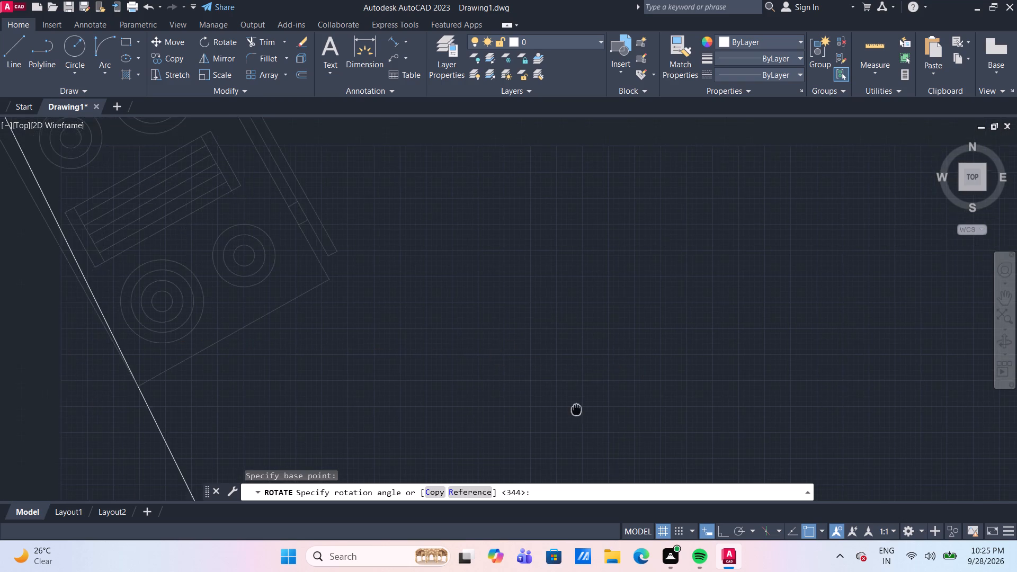
middle_click_drag(576, 408, 583, 412)
scroll(573, 408, "down", 1)
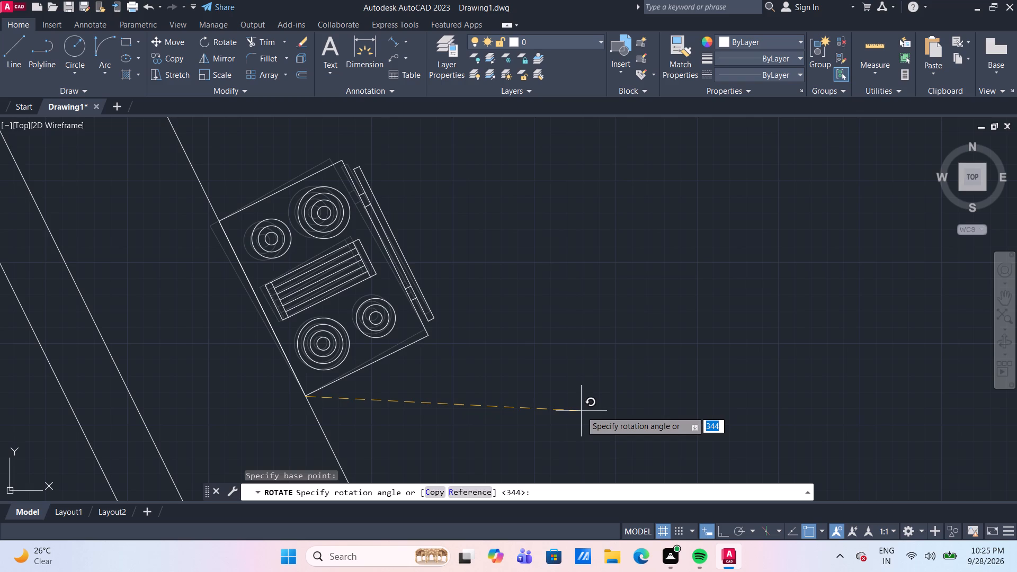
left_click(581, 411)
key("Escape")
Move the stove by its centre about 1'-11" southwest onto the slanted counter, with its long side near the outer wall.
left_click_drag(485, 353, 483, 348)
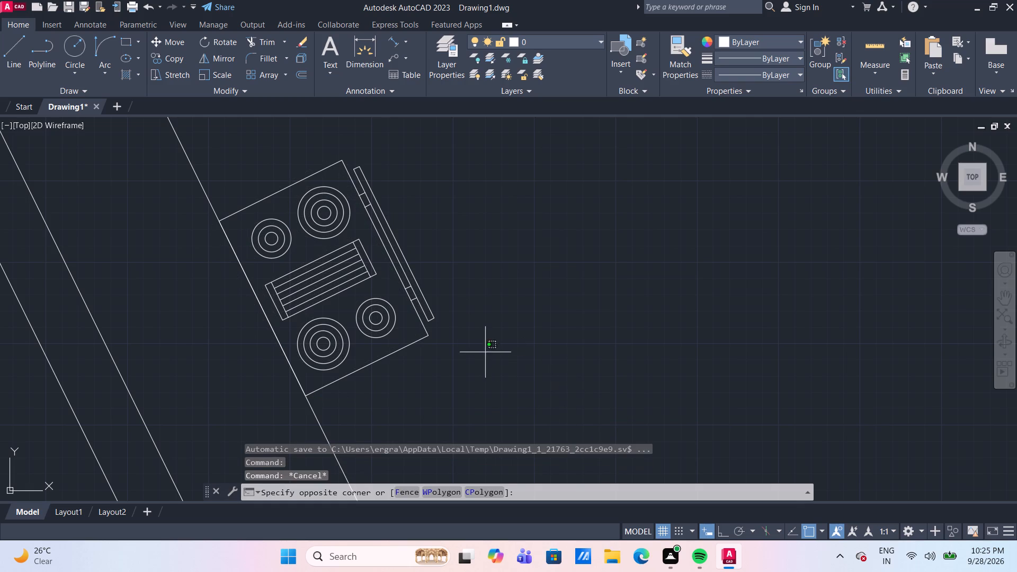
left_click_drag(483, 348, 457, 315)
left_click(331, 154)
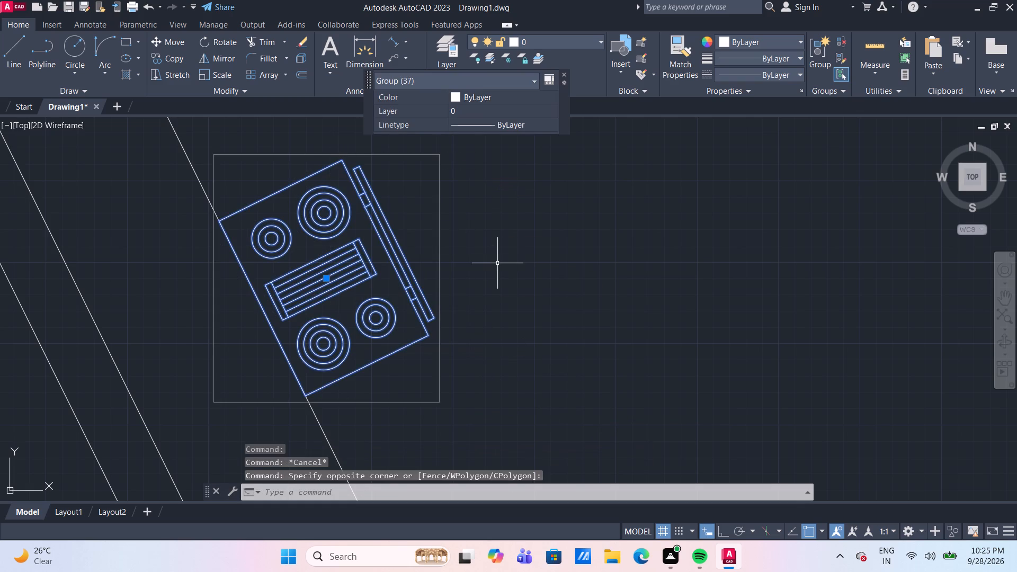
key("m")
key("Return")
scroll(356, 279, "down", 3)
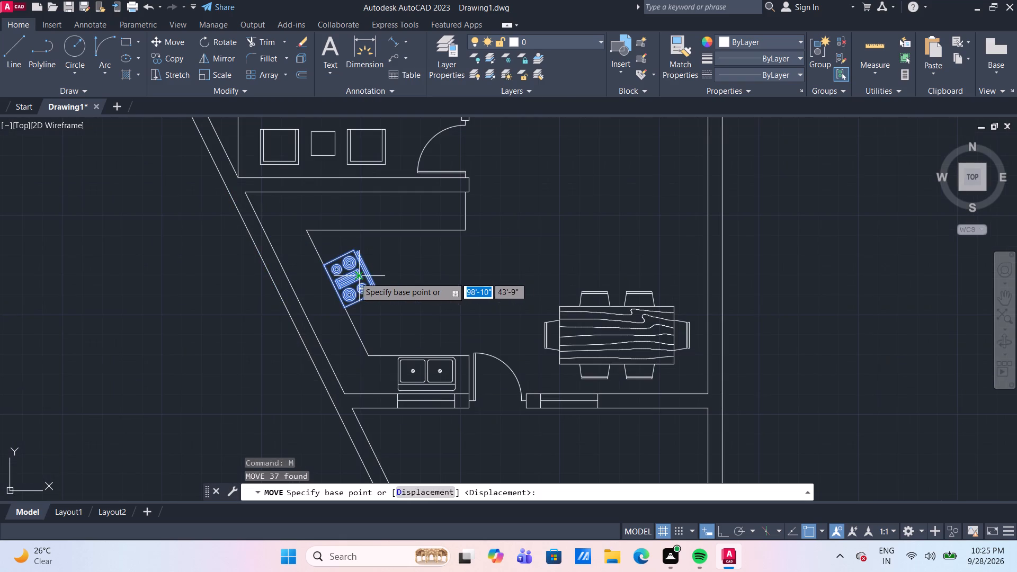
scroll(351, 286, "up", 2)
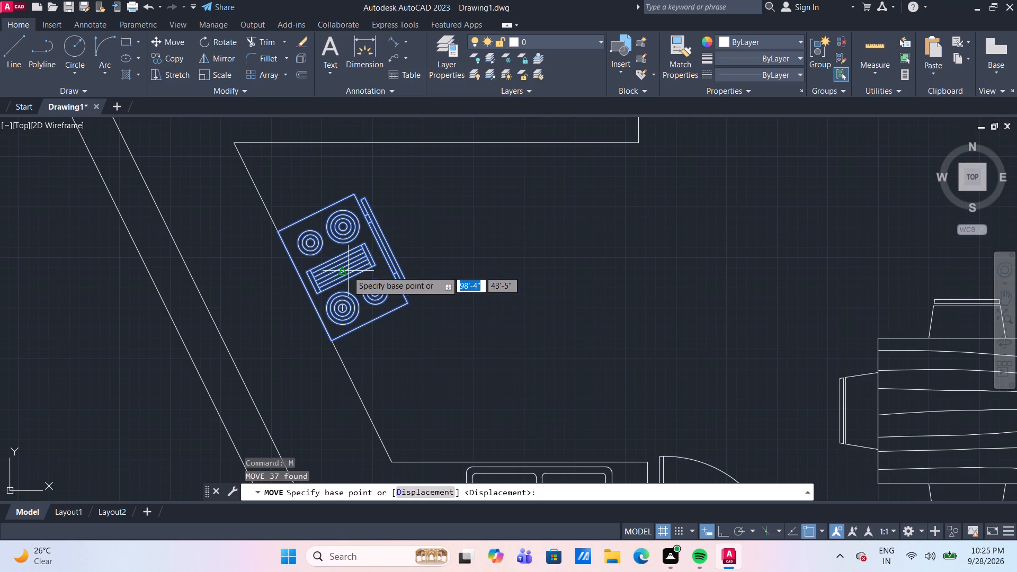
left_click(343, 268)
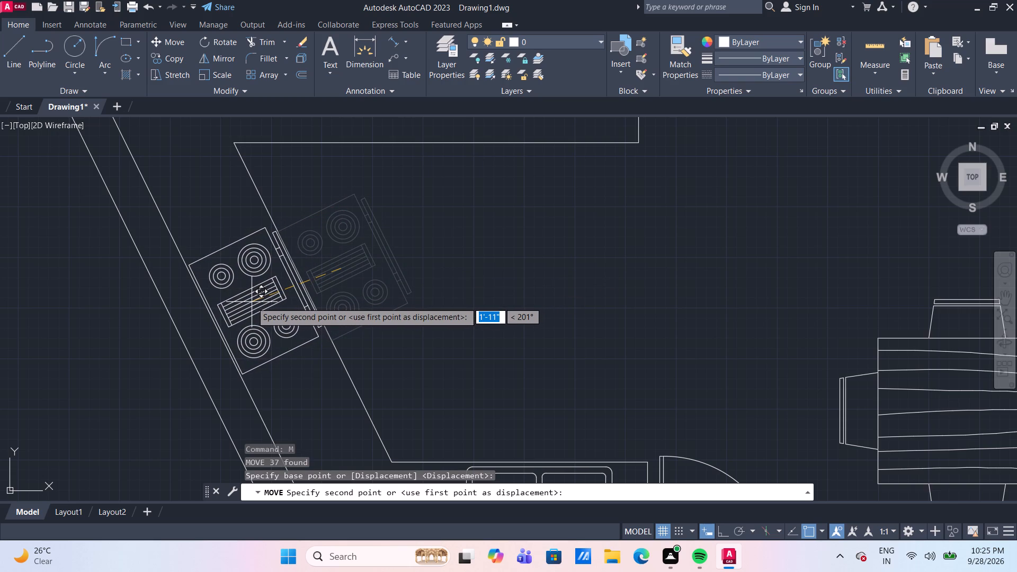
left_click(252, 302)
Examine the two-seat sofa outside the floor plan, checking its inner back arc and outline dimensions with Quick Measure.
scroll(285, 284, "down", 4)
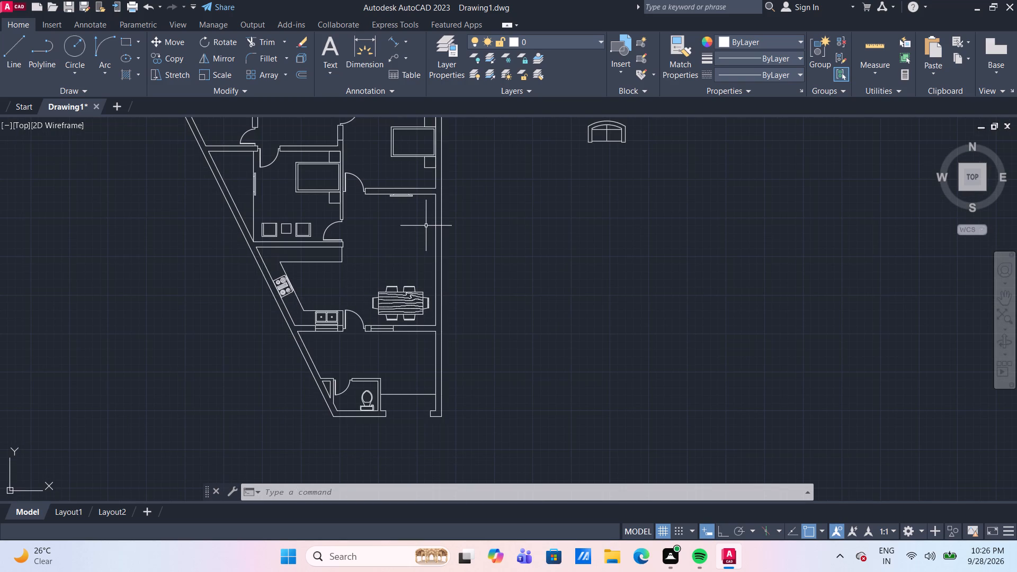
scroll(426, 224, "down", 2)
scroll(510, 195, "up", 2)
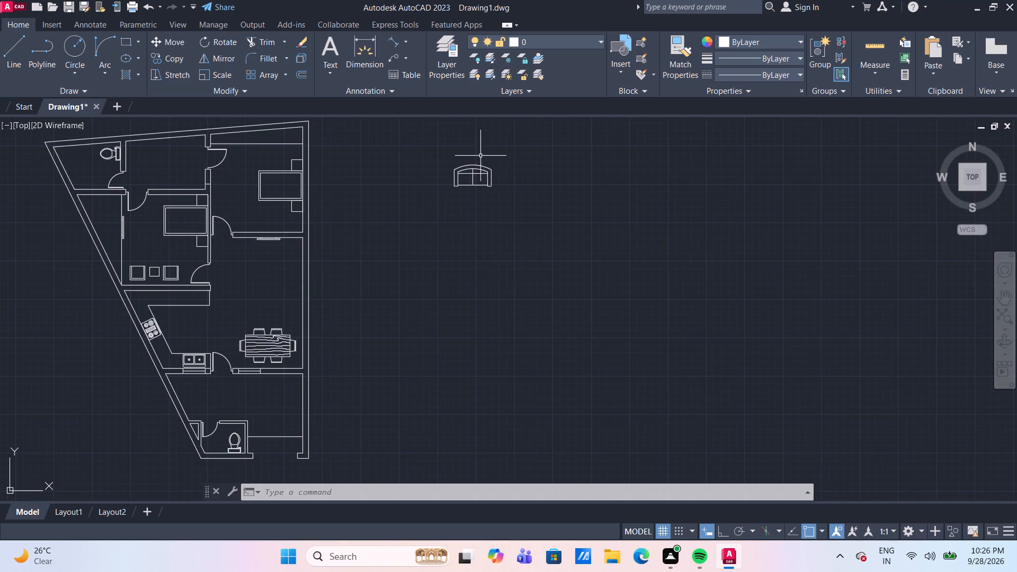
scroll(480, 156, "up", 3)
scroll(459, 193, "up", 2)
middle_click(459, 193)
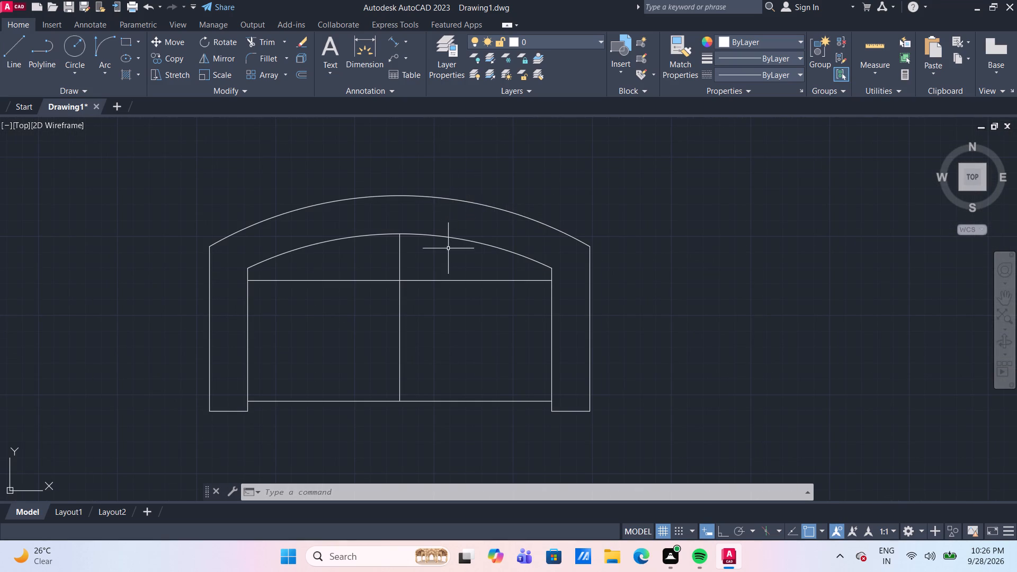
left_click(462, 258)
left_click(452, 225)
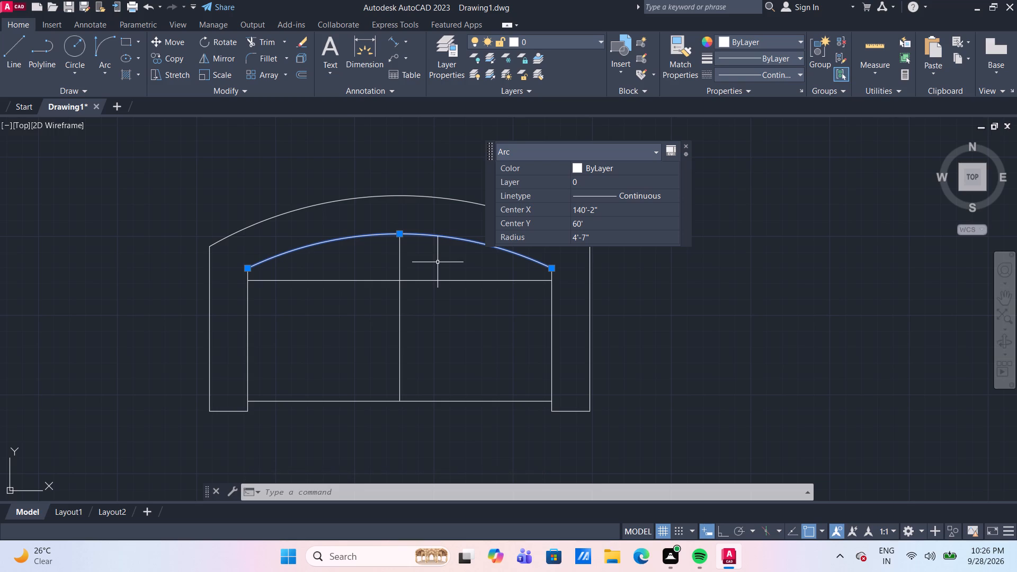
key("Escape")
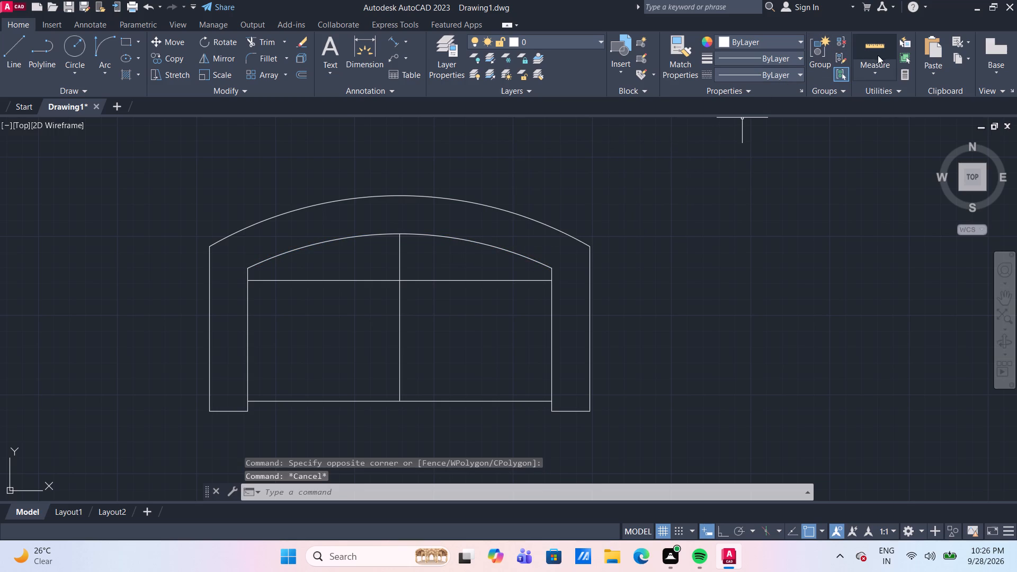
left_click(878, 55)
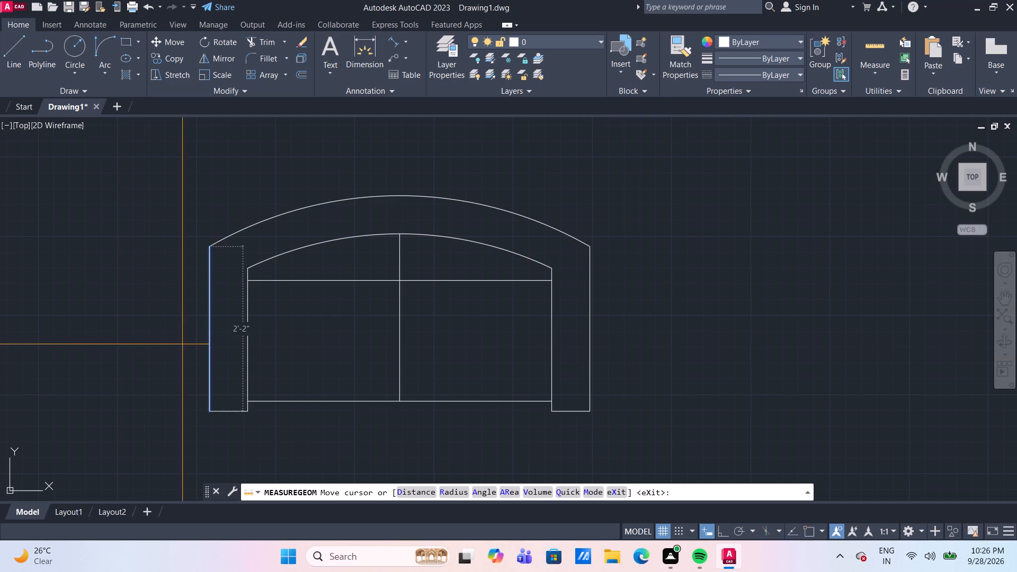
key("Escape")
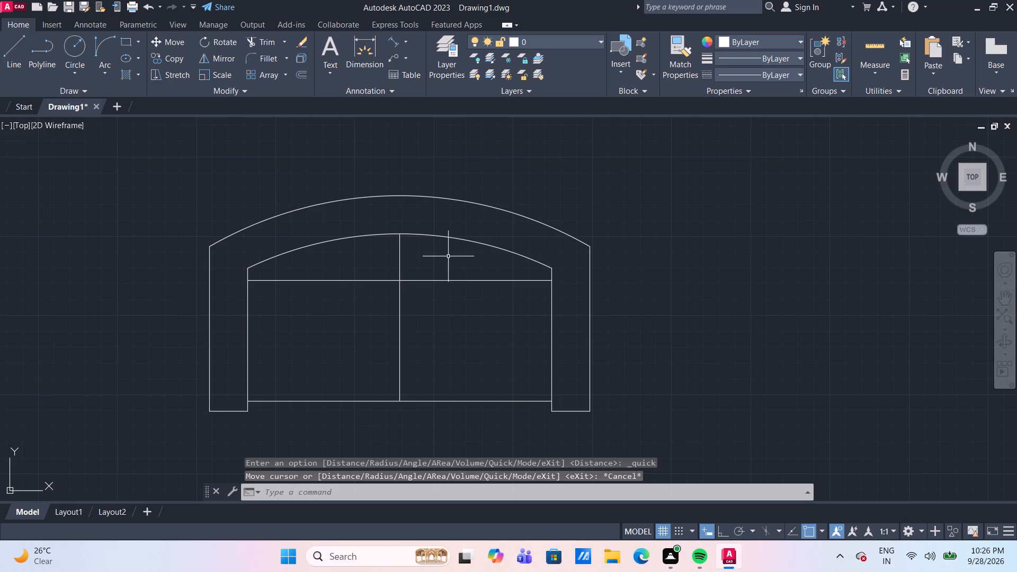
Erase the inner and outer curved arcs of the sofa's backrest.
left_click_drag(448, 256, 440, 238)
left_click(435, 227)
key("Delete")
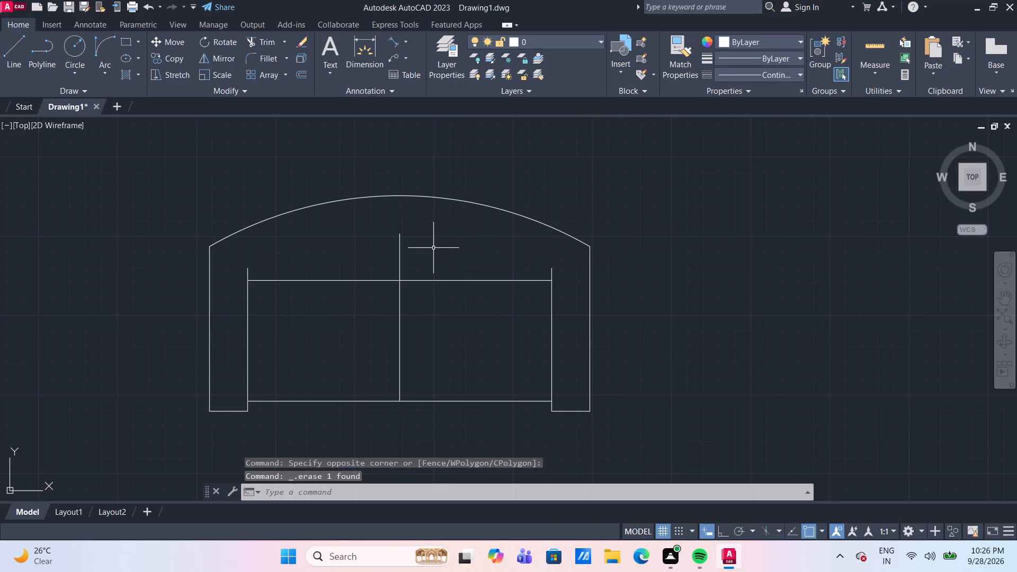
left_click(458, 201)
key("Delete")
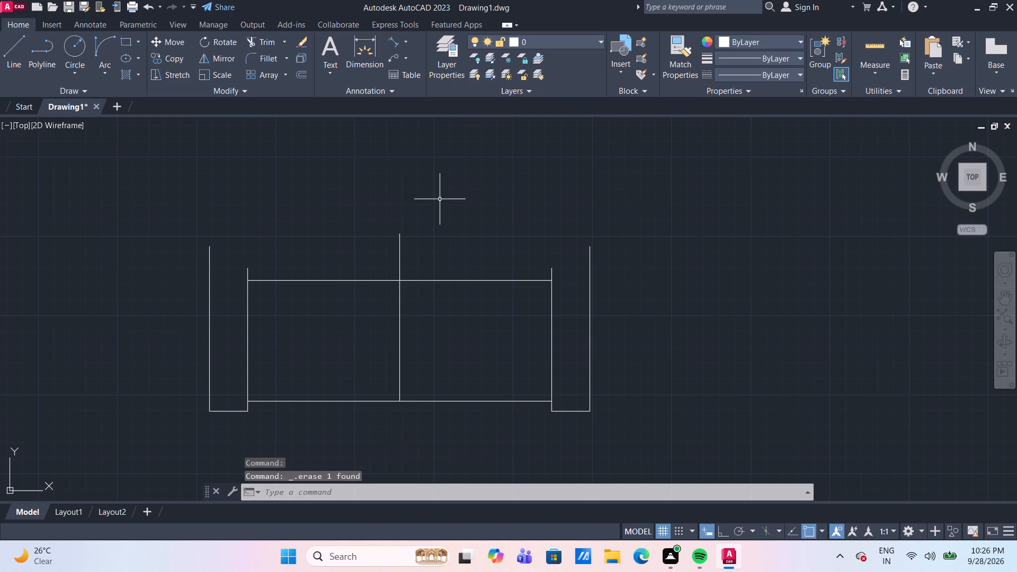
Offset the sofa's rear seat line 6" outward toward the backrest side.
key("o")
key("Return")
key("Return")
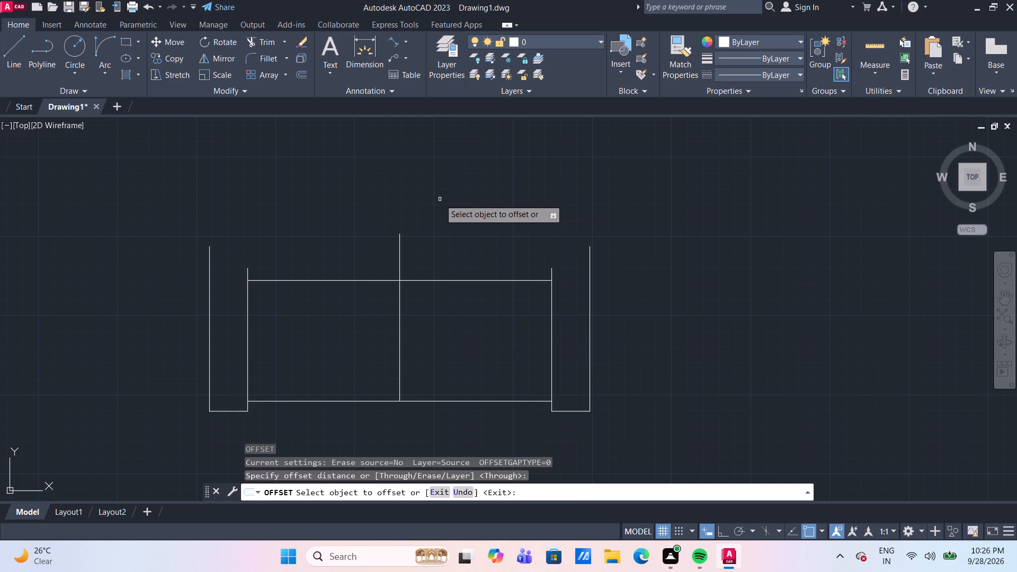
left_click(461, 281)
type("6\"")
key("Return")
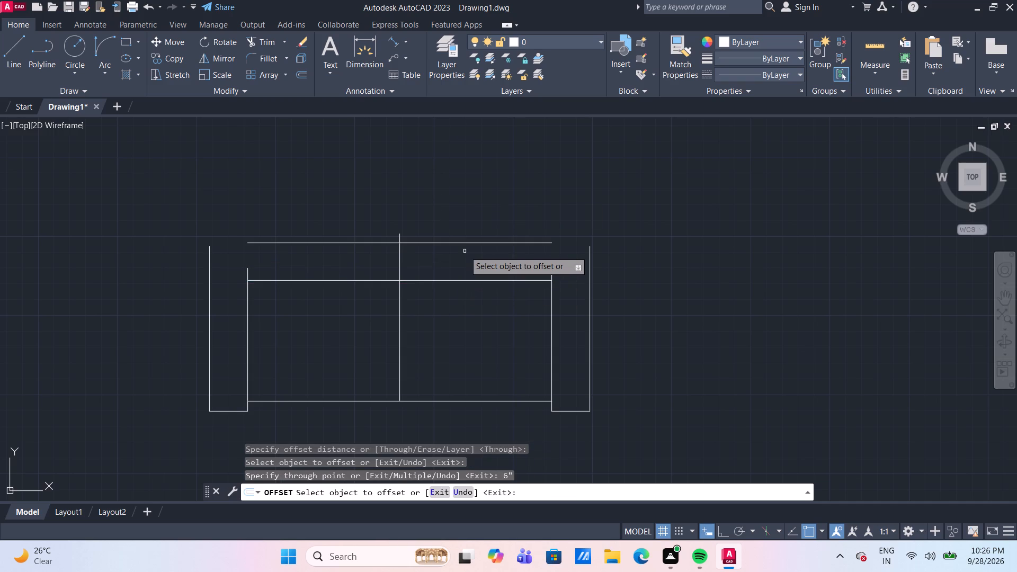
Draw a three-segment helper line behind the sofa: a long span wider than the sofa with a slanted segment at each end.
key("Escape")
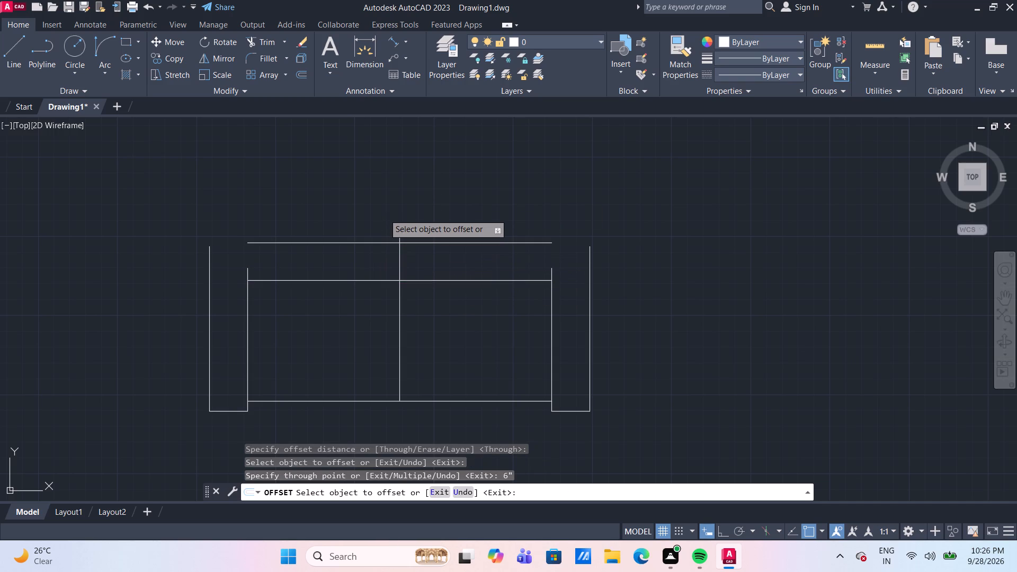
left_click(7, 56)
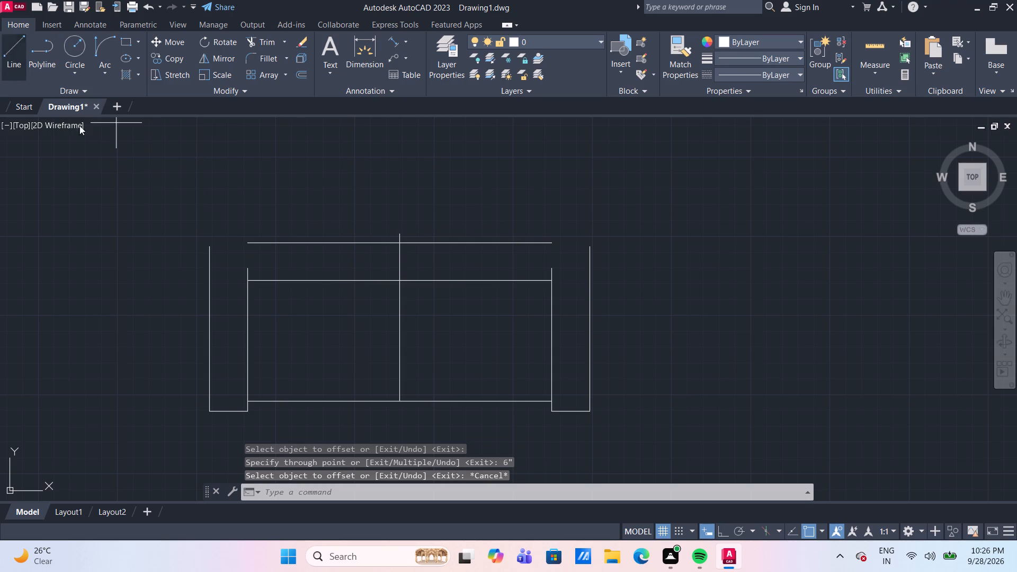
left_click_drag(165, 265, 166, 253)
left_click(195, 170)
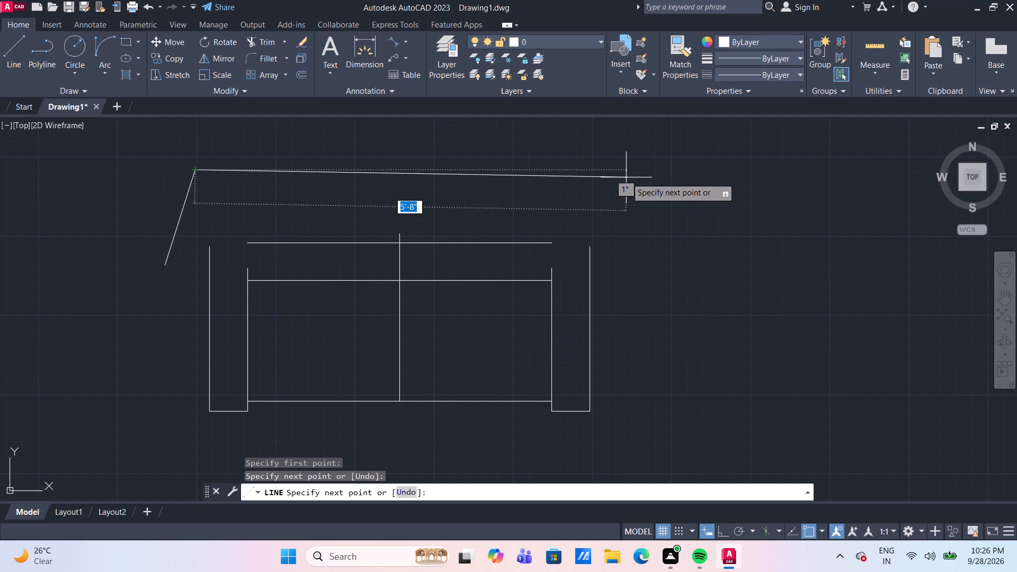
left_click(612, 168)
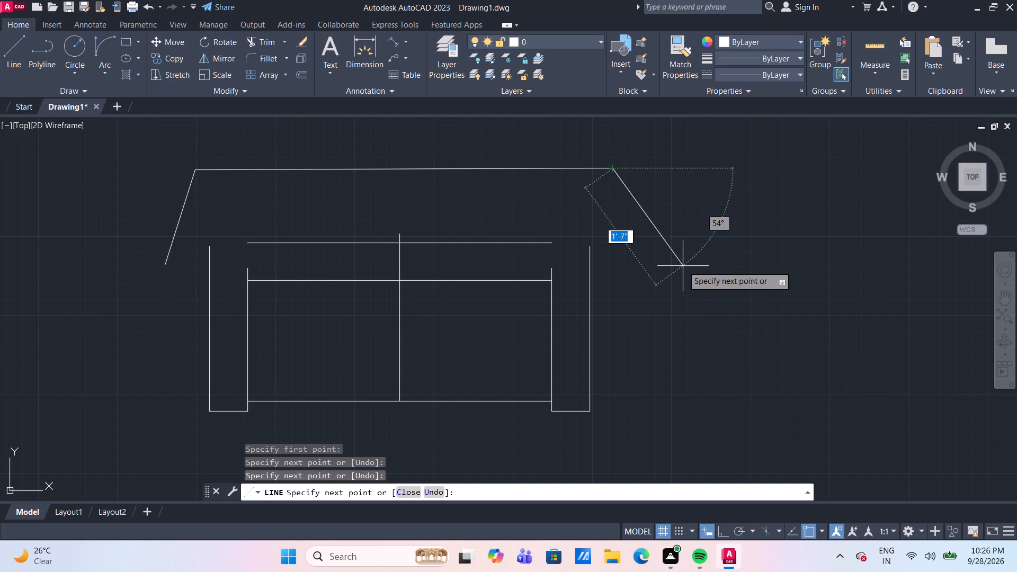
left_click(683, 266)
key("Escape")
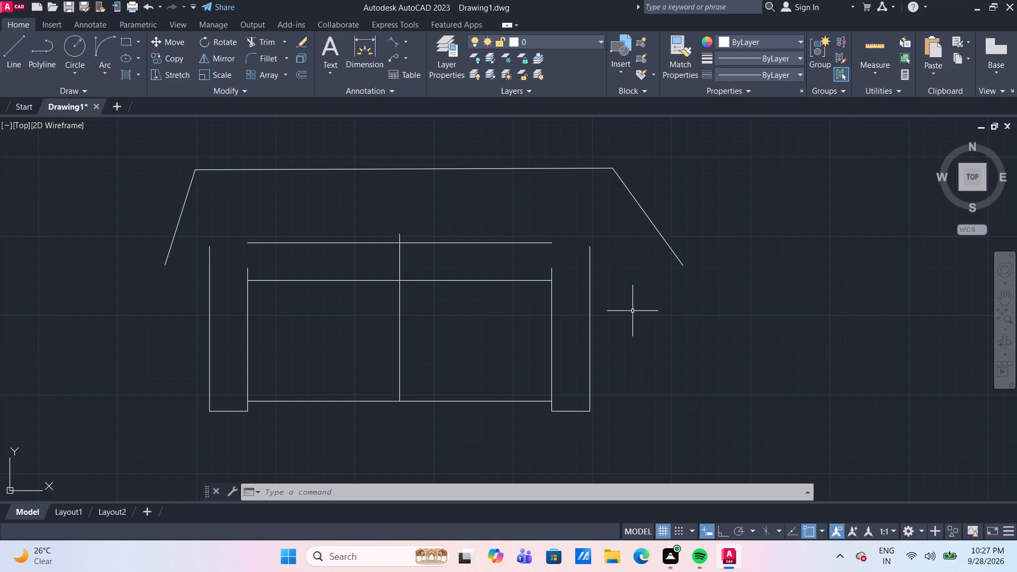
Extend both outer armrest lines back to the helper line, and extend the sofa's offset back line to both outer armrest lines.
type("TR")
key("Return")
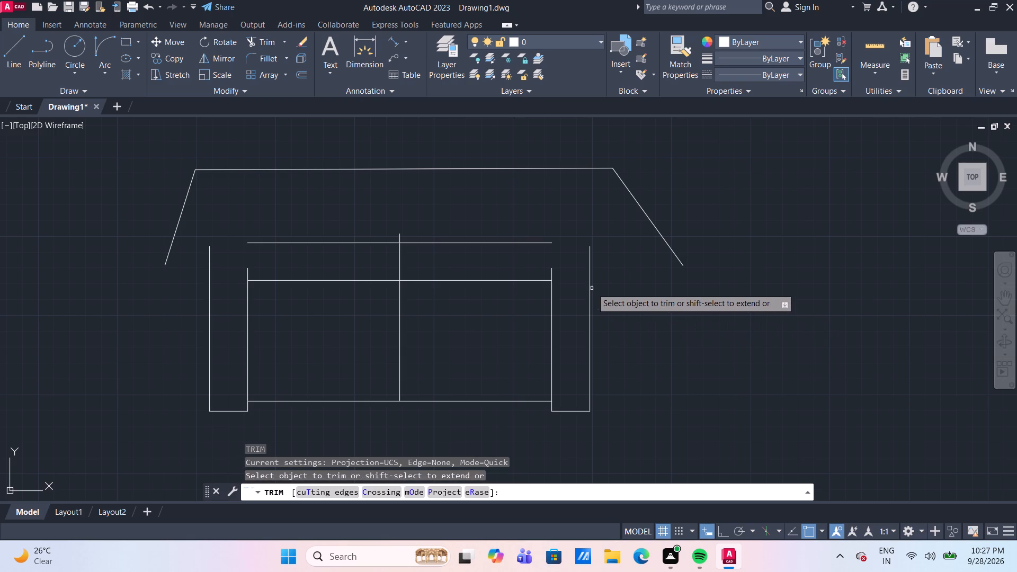
left_click(591, 283, "shift")
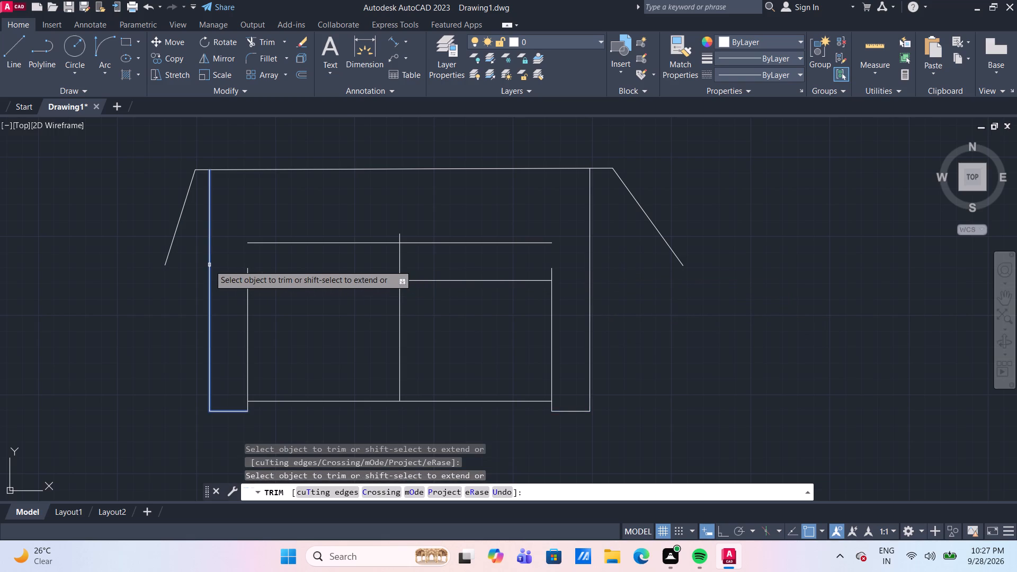
left_click(209, 265, "shift")
left_click(274, 243, "shift")
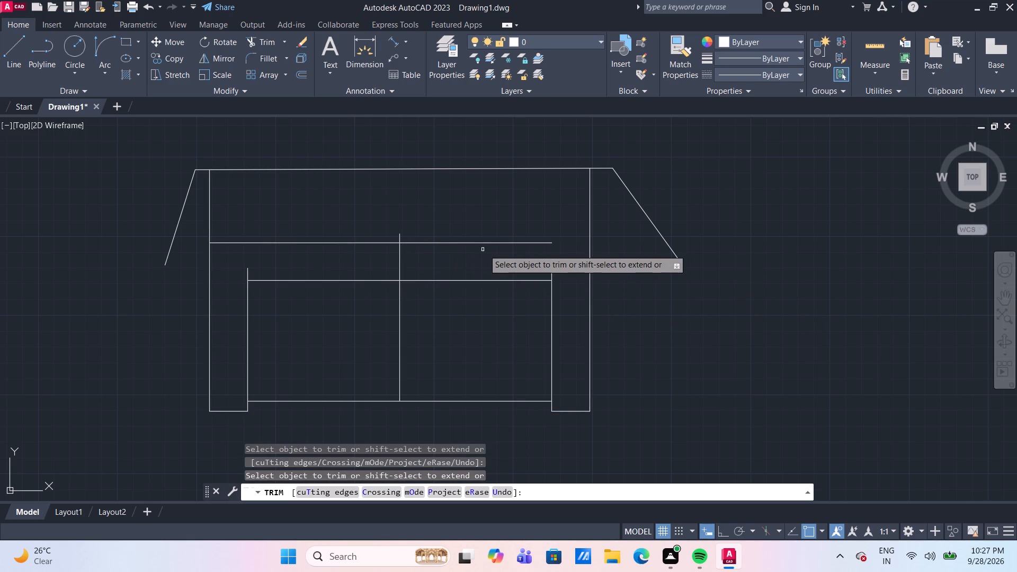
left_click(502, 244, "shift")
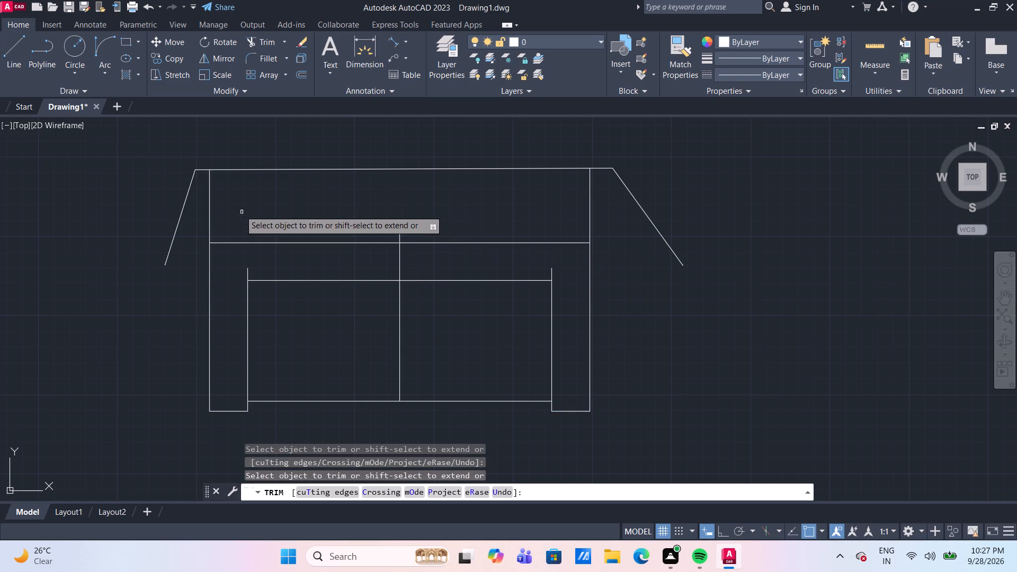
Trim the outer armrest lines beyond the sofa's back line and the centre divider beyond the rear seat line.
left_click(211, 201)
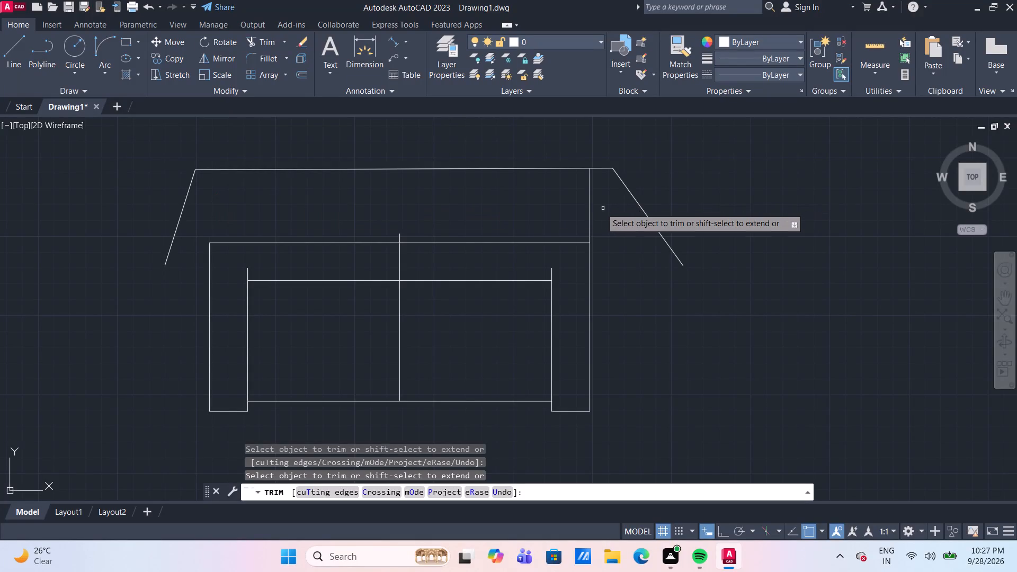
left_click(591, 208)
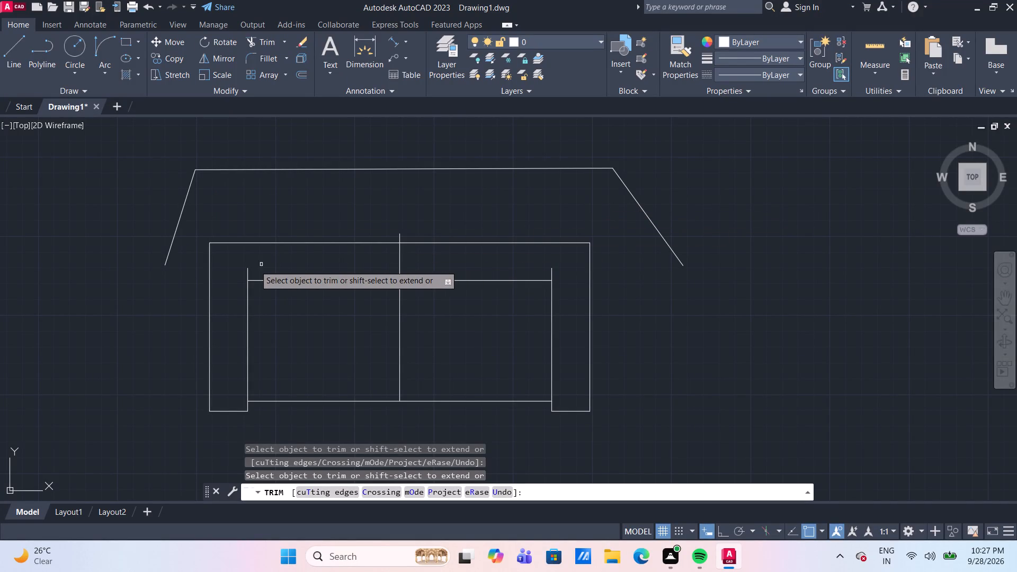
left_click(242, 273)
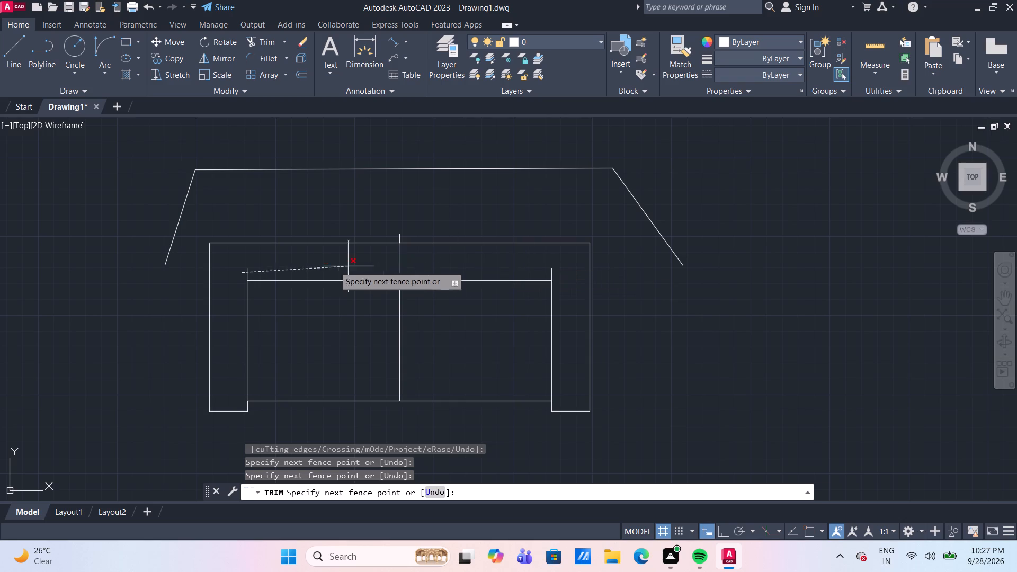
left_click(241, 264)
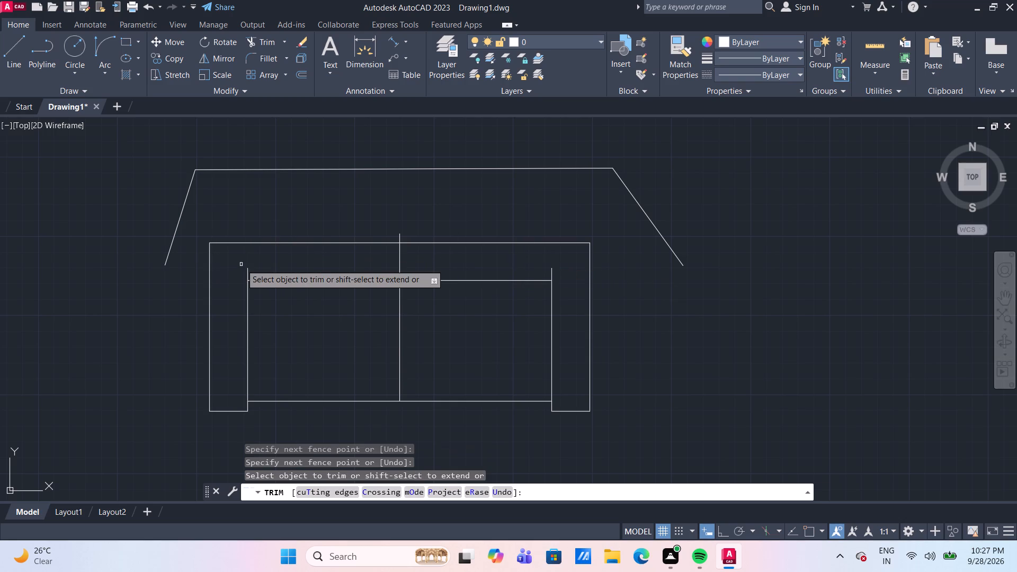
left_click(399, 263)
left_click(401, 237)
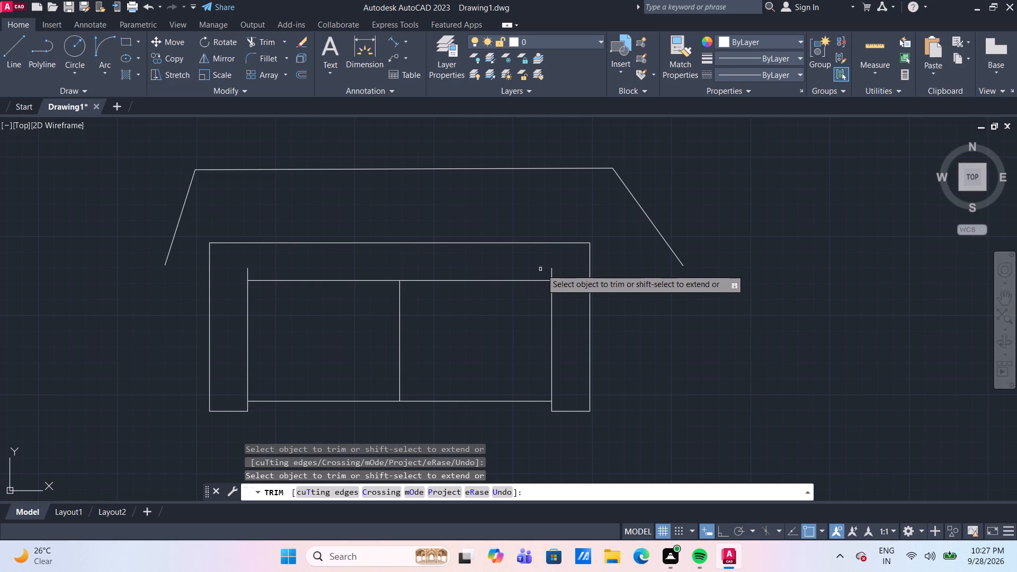
key("Escape")
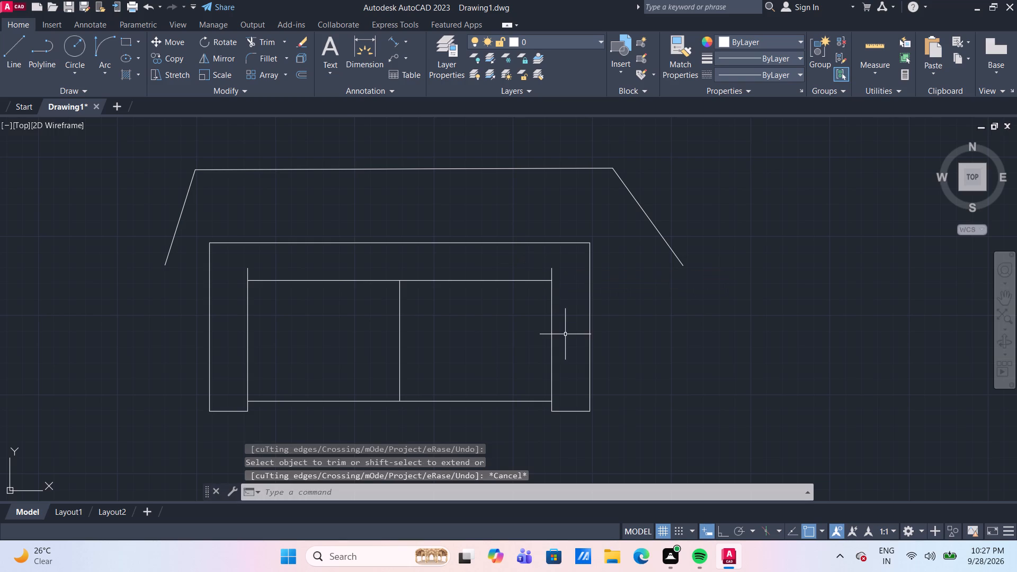
Trim the two inner armrest lines where they overrun the sofa's rear seat line.
type("TR")
key("Return")
left_click(553, 273)
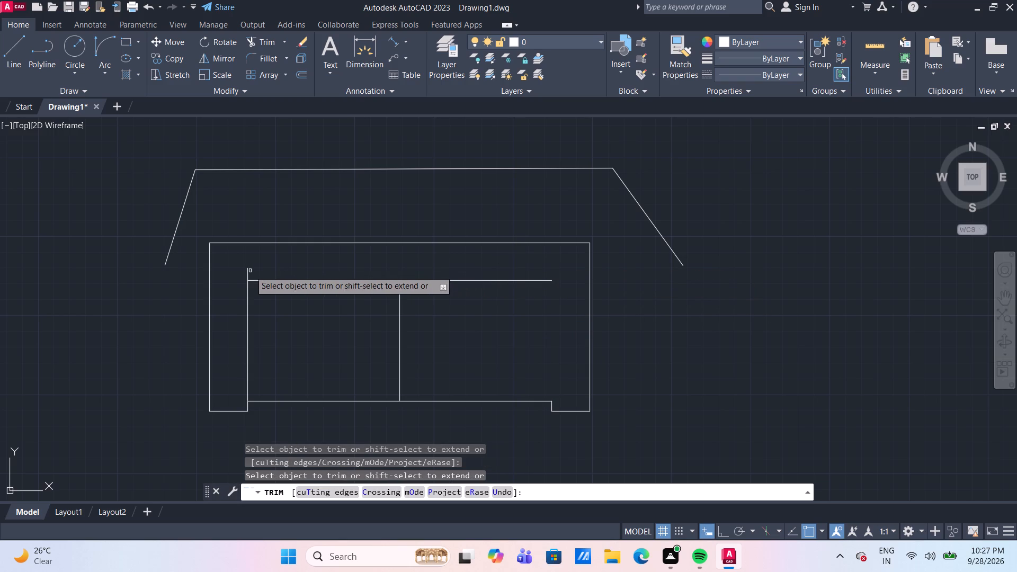
left_click(245, 272)
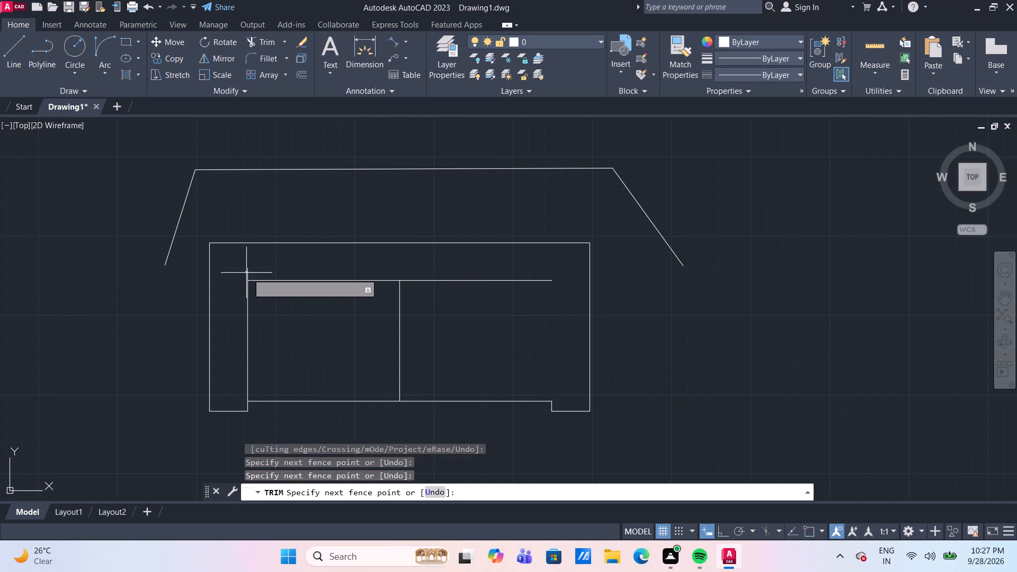
left_click(252, 273)
key("Escape")
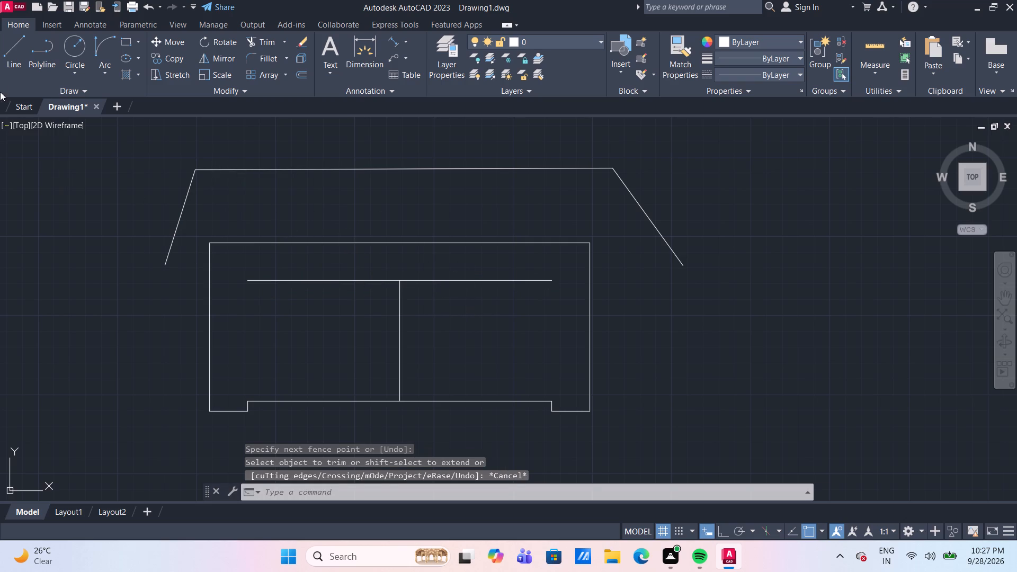
Draw the two inner armrest lines between the front and rear ends of the seat.
left_click_drag(11, 48, 21, 71)
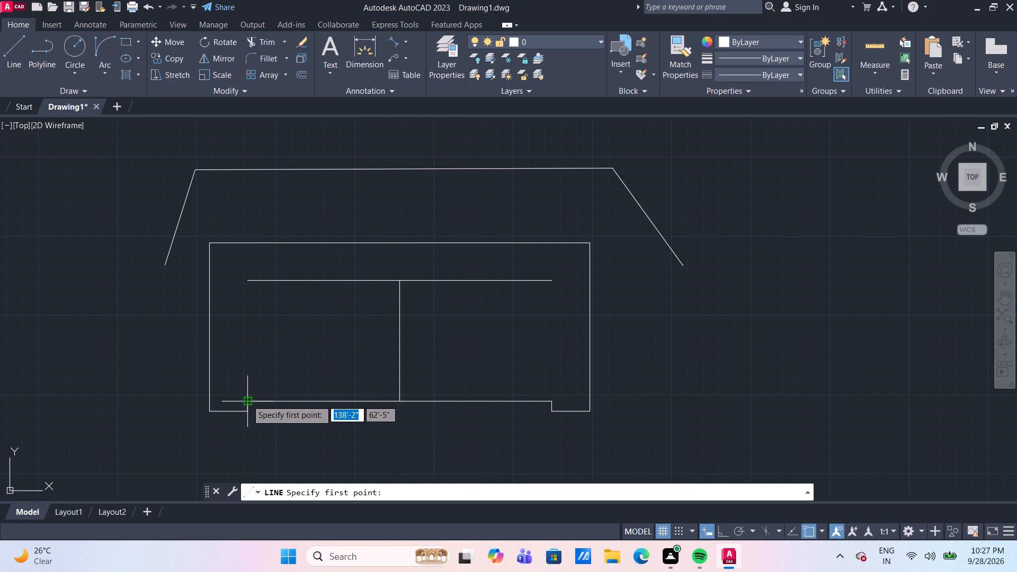
left_click_drag(247, 400, 251, 381)
left_click(251, 277)
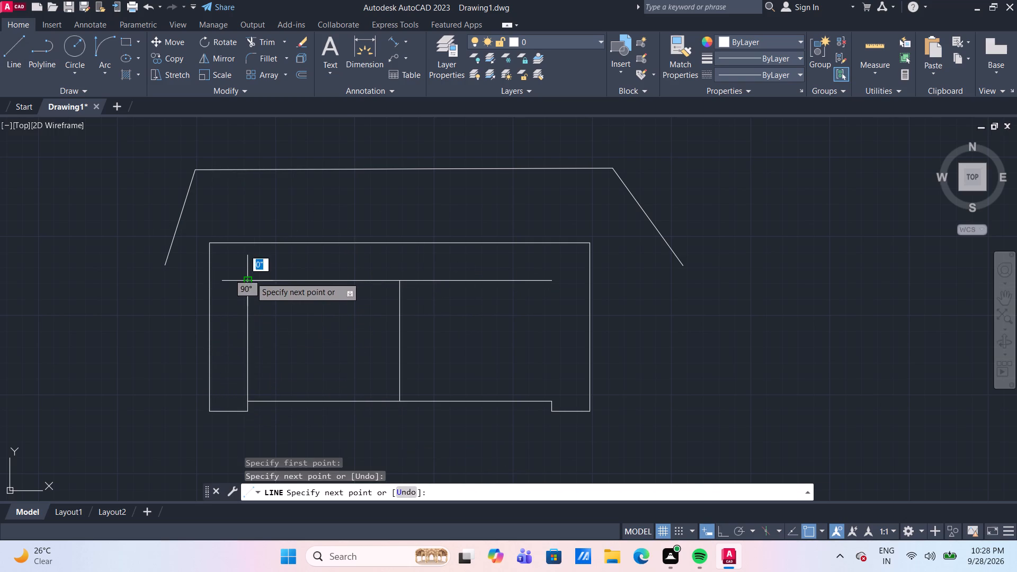
key("Escape")
left_click(11, 52)
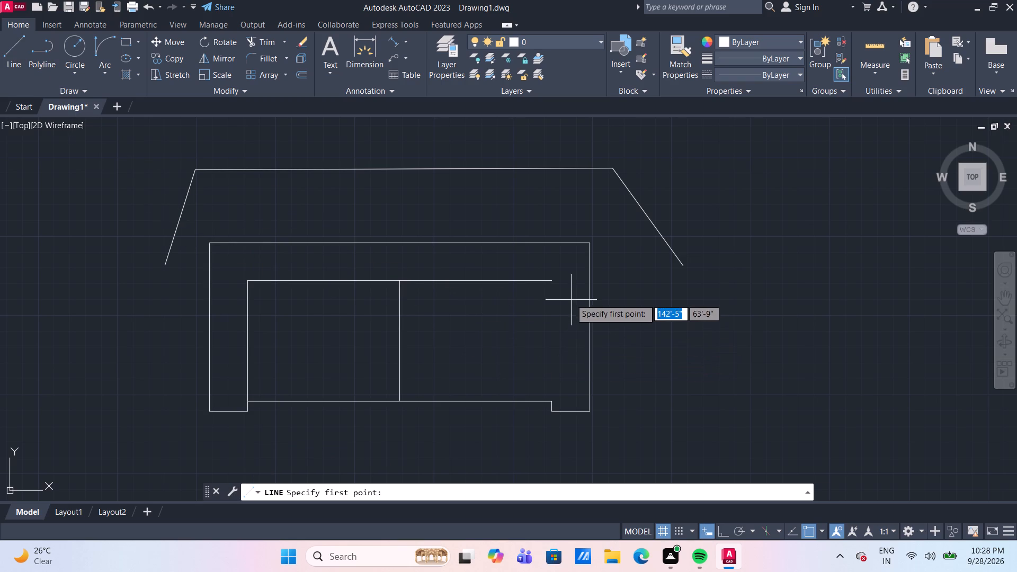
left_click(554, 283)
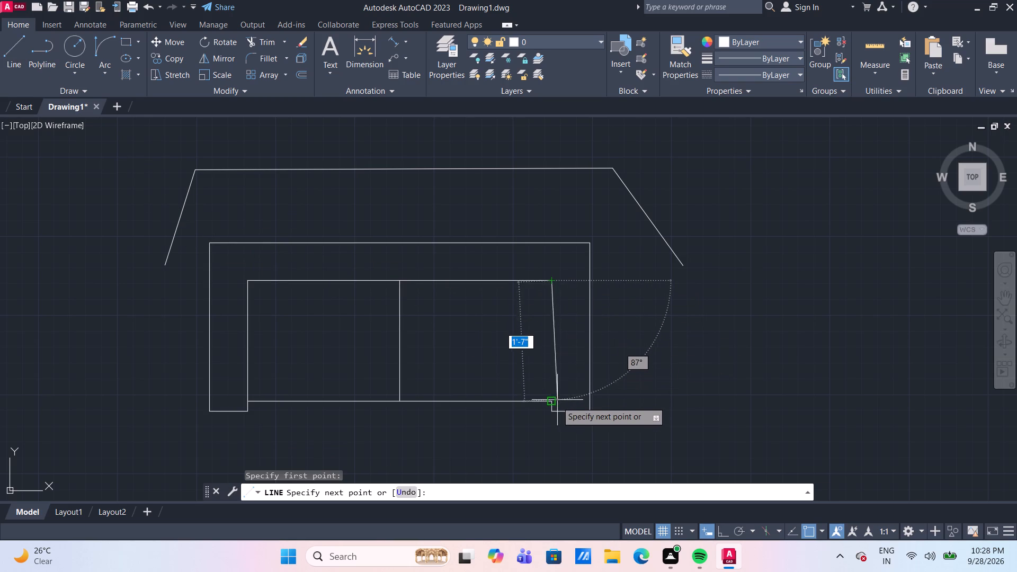
left_click(555, 403)
key("Return")
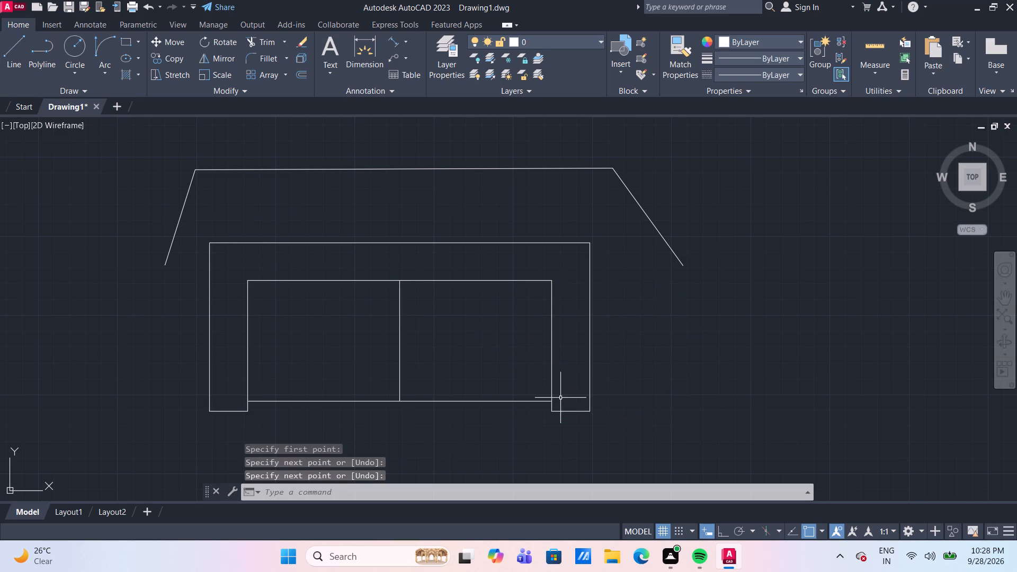
Erase the three helper line segments behind the sofa.
left_click_drag(708, 279, 701, 274)
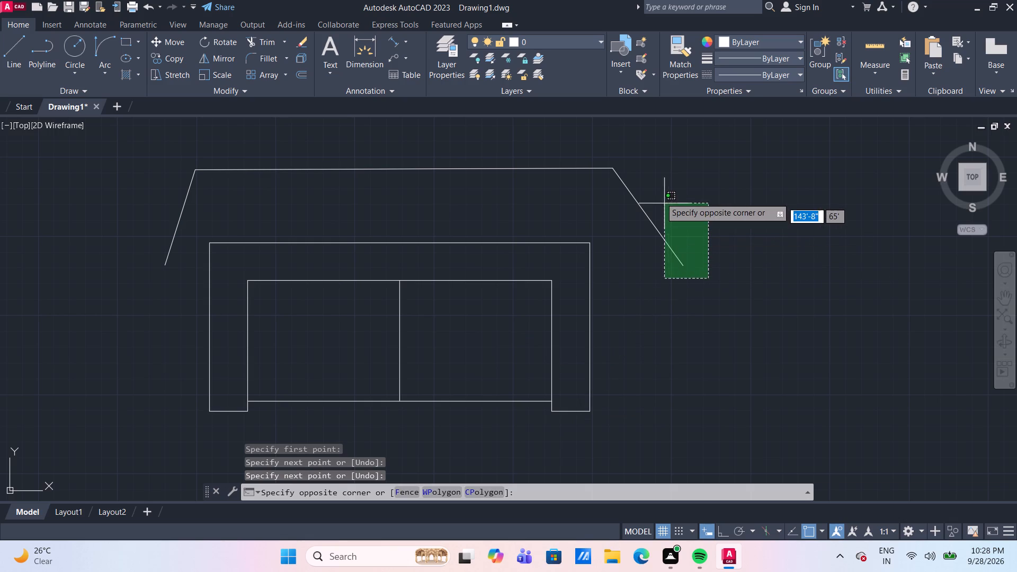
left_click(654, 185)
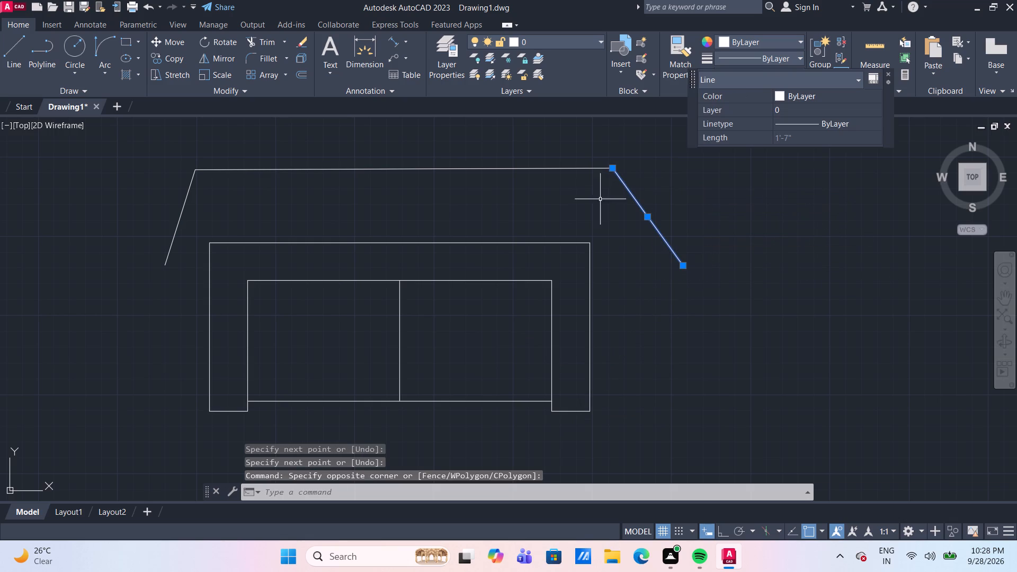
scroll(525, 112, "down", 2)
scroll(313, 201, "down", 1)
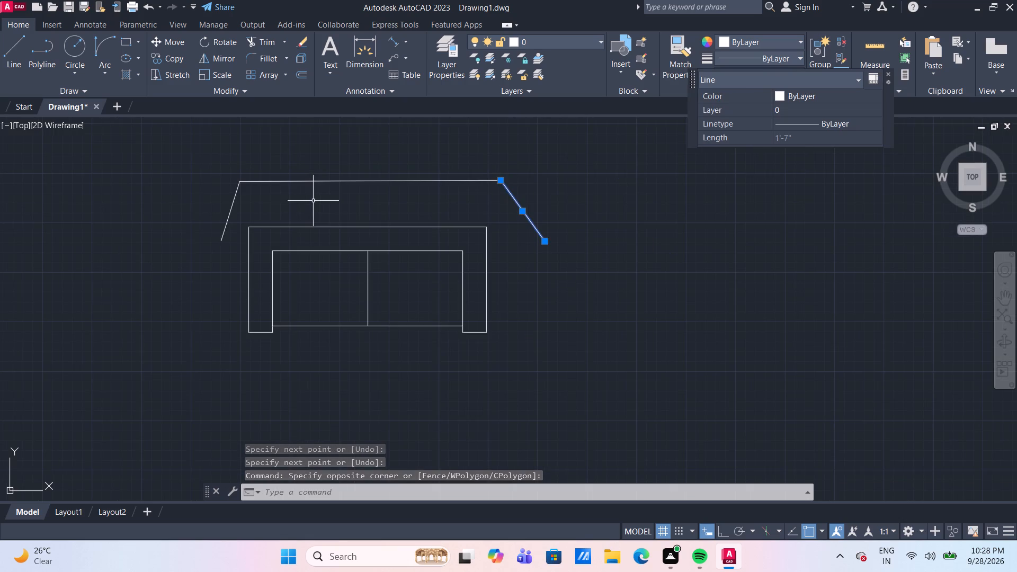
middle_click_drag(313, 201, 382, 248)
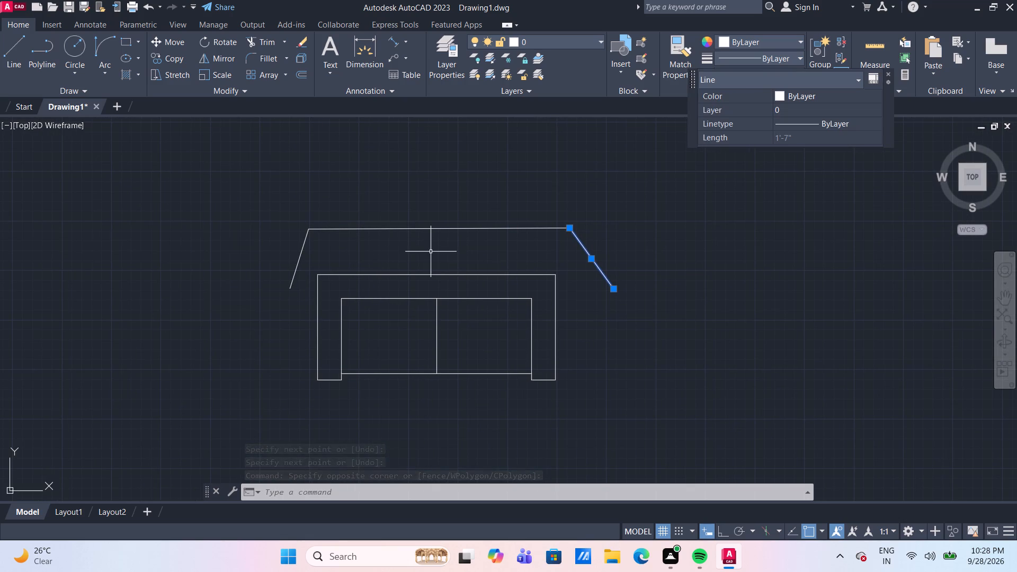
left_click_drag(431, 252, 402, 235)
left_click(287, 188)
key("Delete")
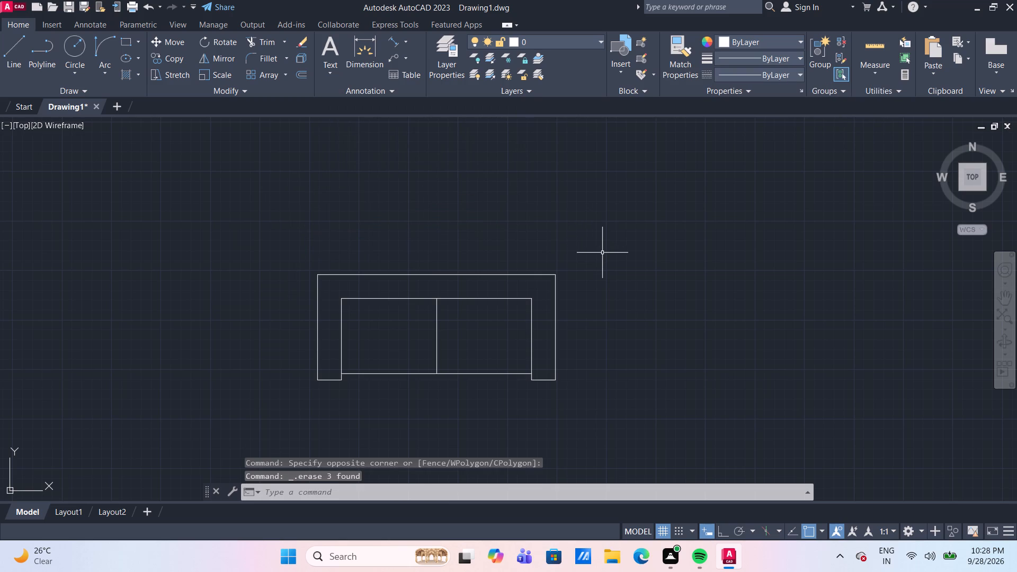
scroll(721, 430, "down", 1)
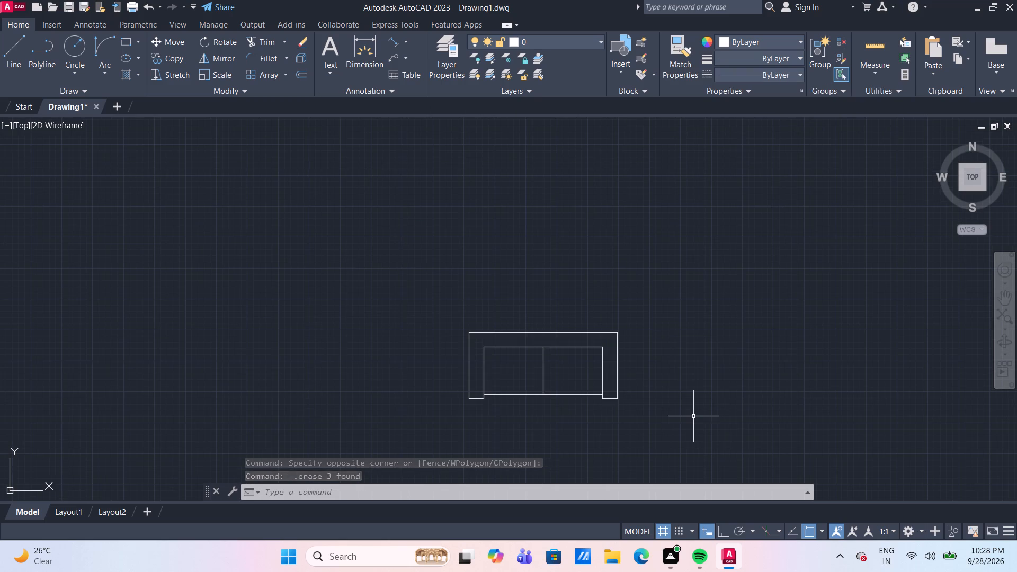
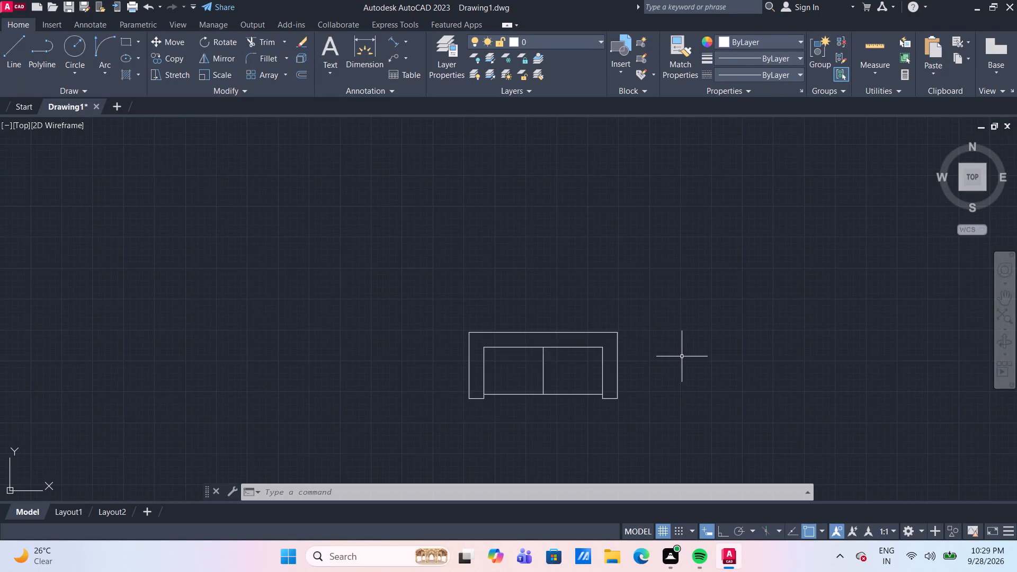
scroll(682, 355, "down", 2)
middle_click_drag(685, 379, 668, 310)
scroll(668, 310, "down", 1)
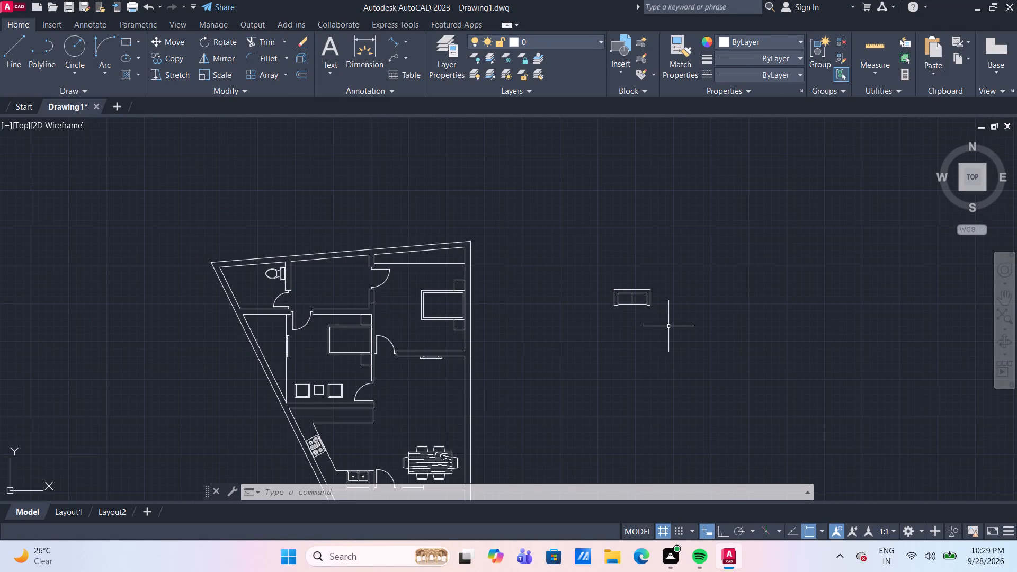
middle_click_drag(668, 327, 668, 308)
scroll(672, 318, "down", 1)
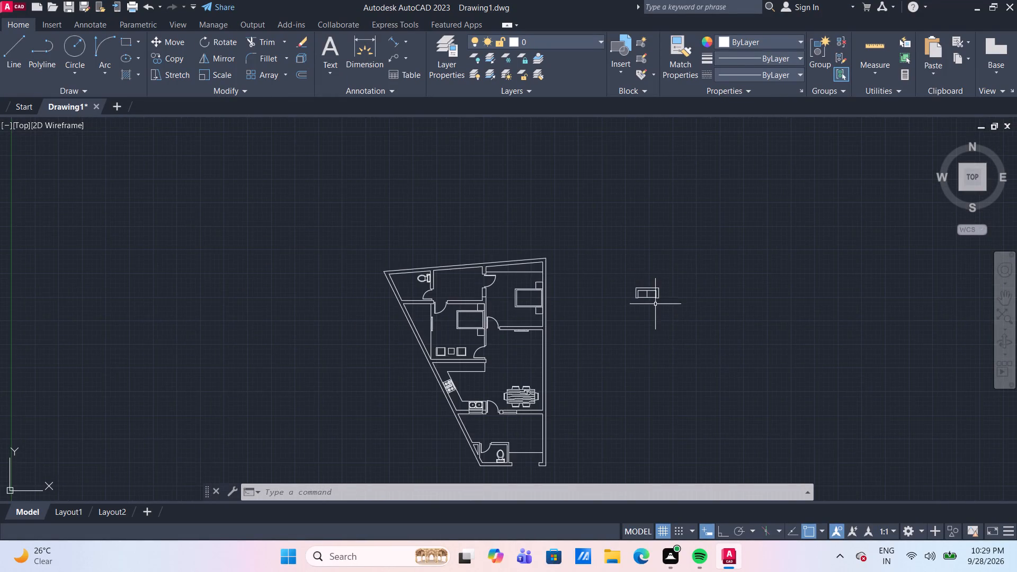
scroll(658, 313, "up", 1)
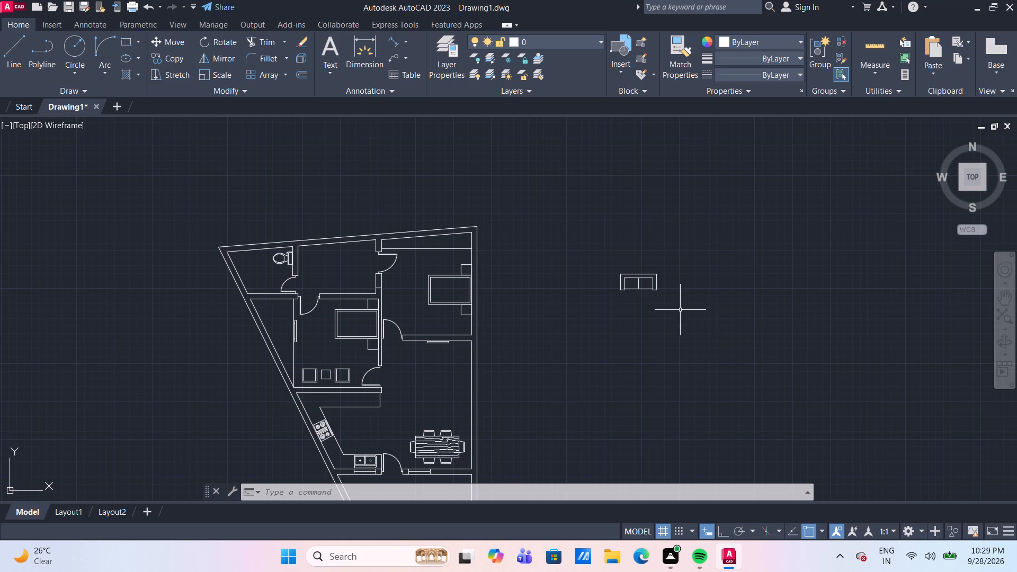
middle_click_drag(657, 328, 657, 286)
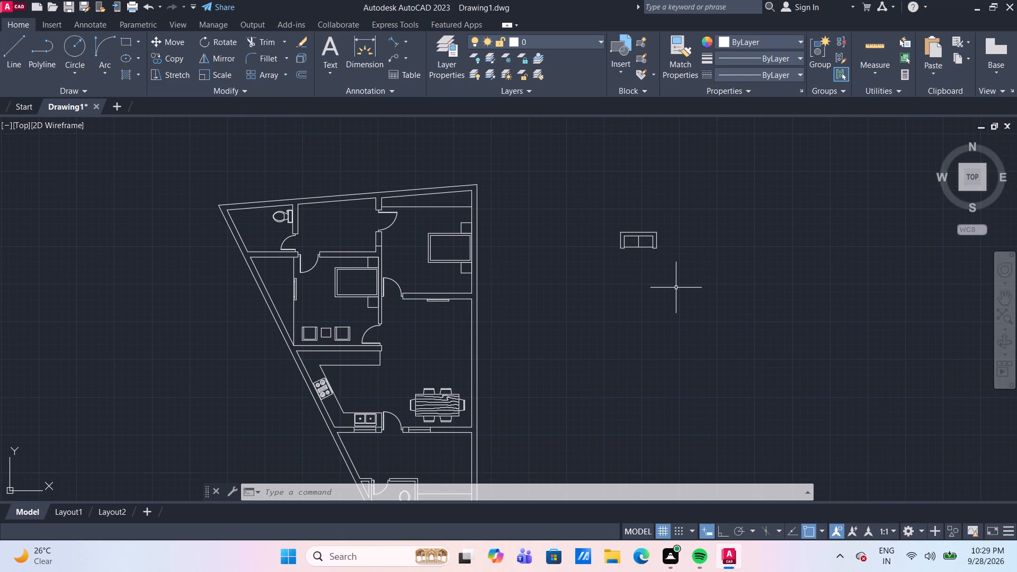
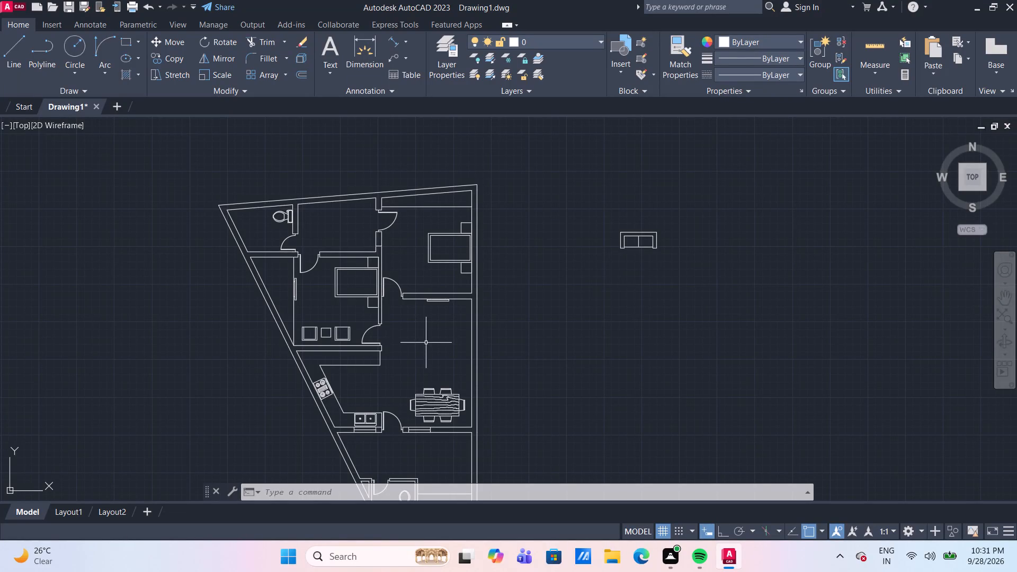
Group all the lines of the two-seat sofa drawn outside the floor plan into one object.
middle_click_drag(431, 334, 435, 301)
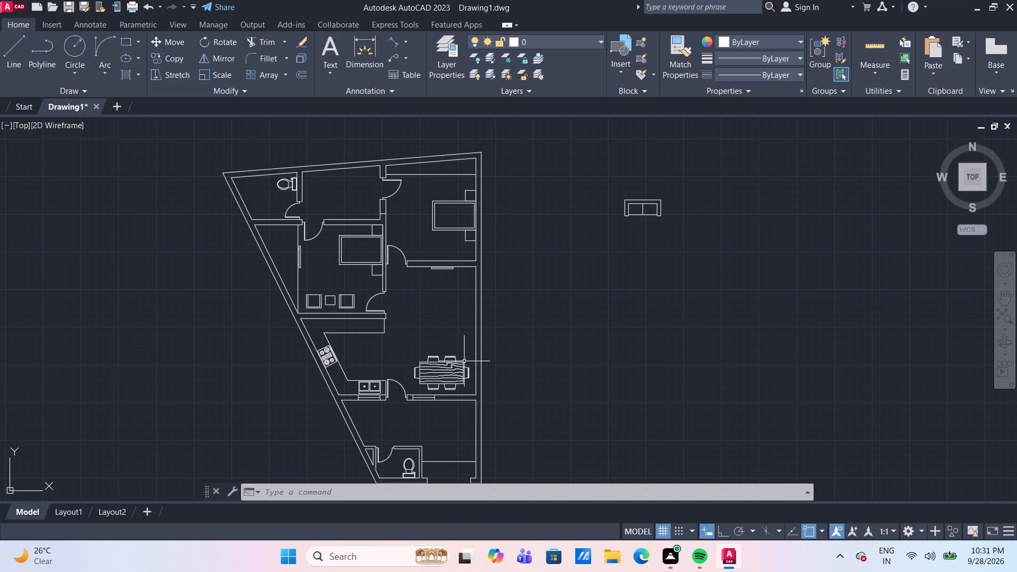
middle_click_drag(688, 283, 635, 314)
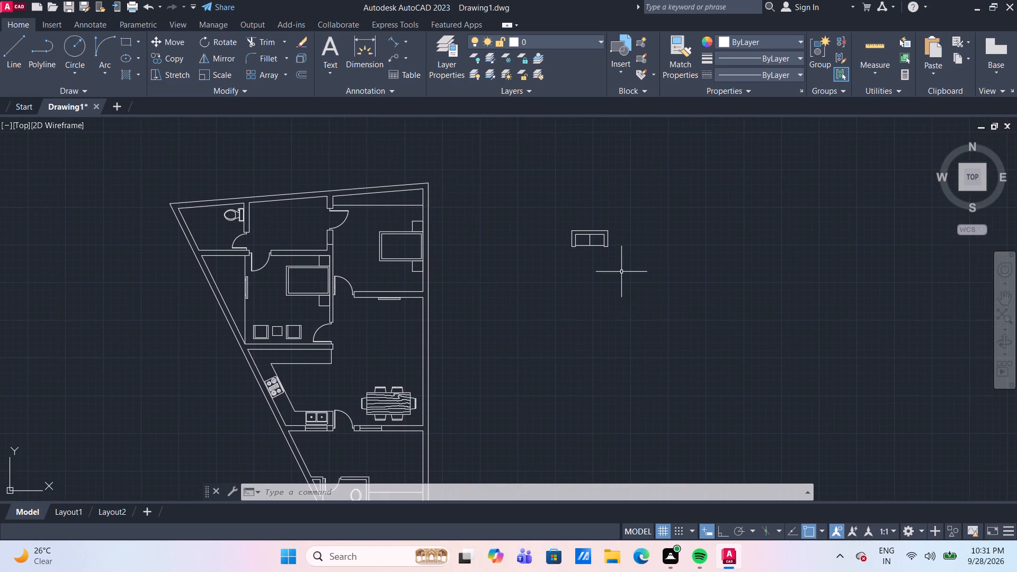
scroll(621, 271, "up", 2)
middle_click_drag(619, 258, 611, 317)
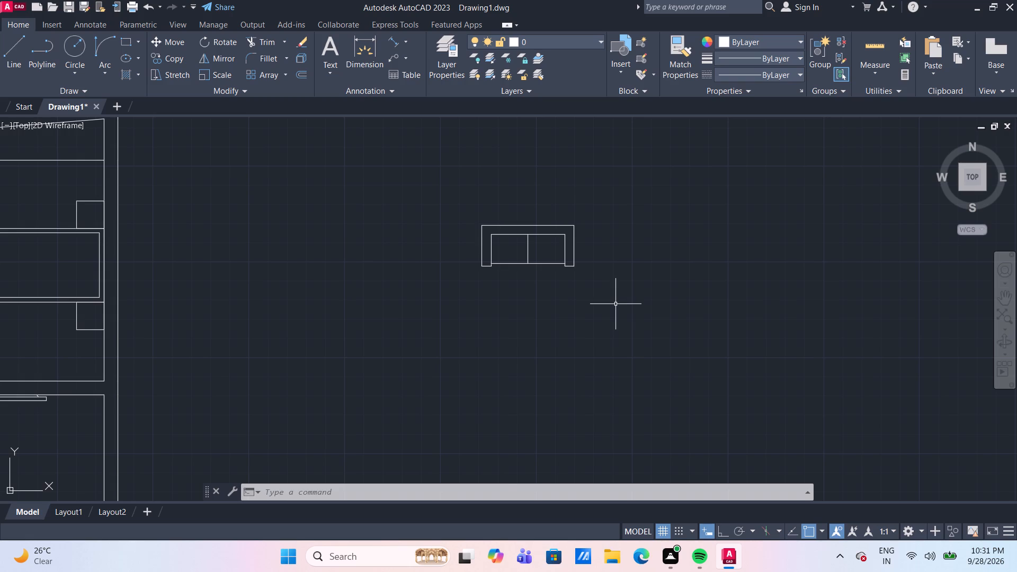
left_click(615, 303)
left_click(459, 200)
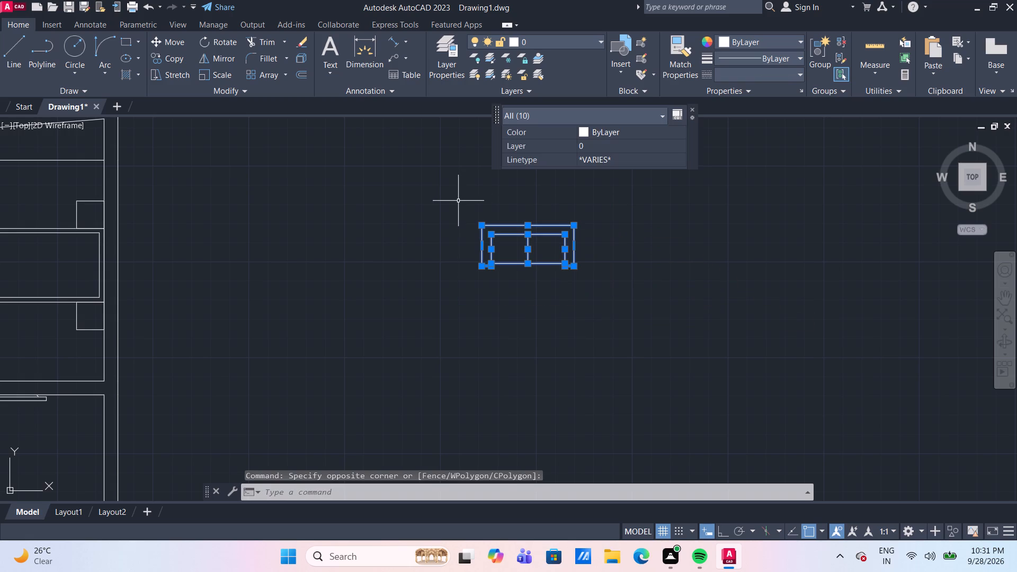
key("g")
key("Return")
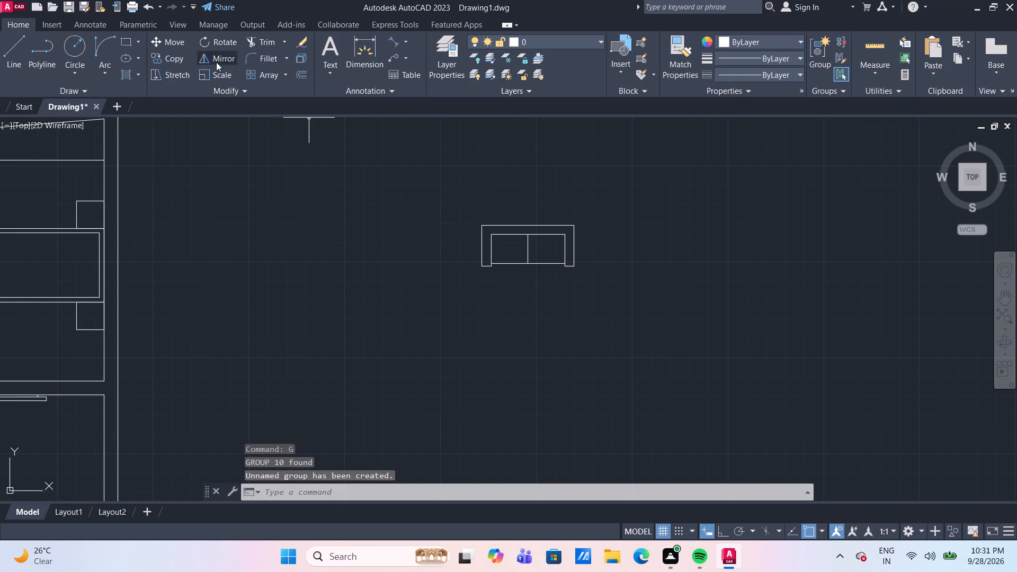
Rotate the sofa group 270° about its upper-right corner so that it stands vertically with its back facing right.
left_click_drag(612, 293, 583, 275)
left_click(399, 198)
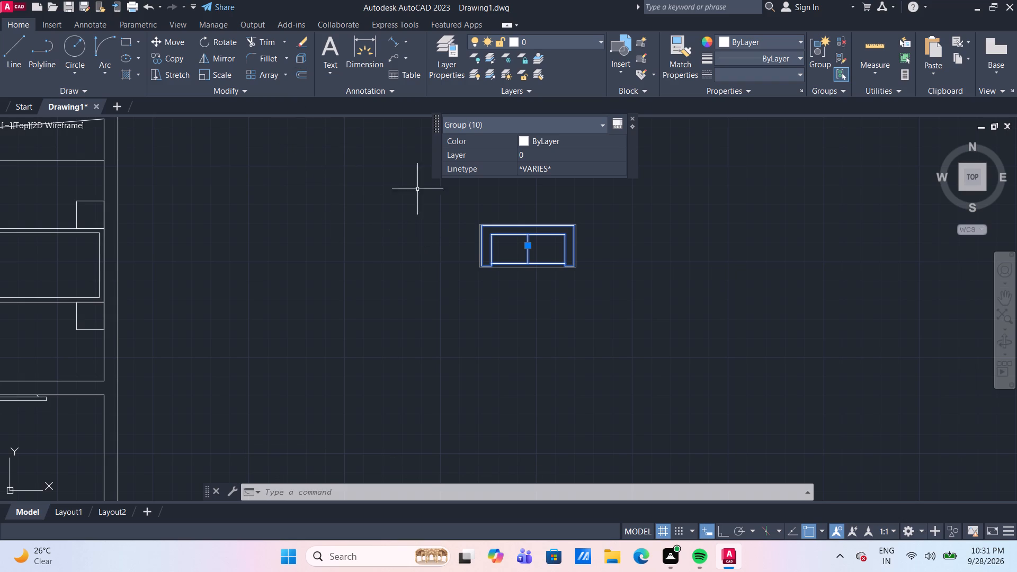
left_click(224, 41)
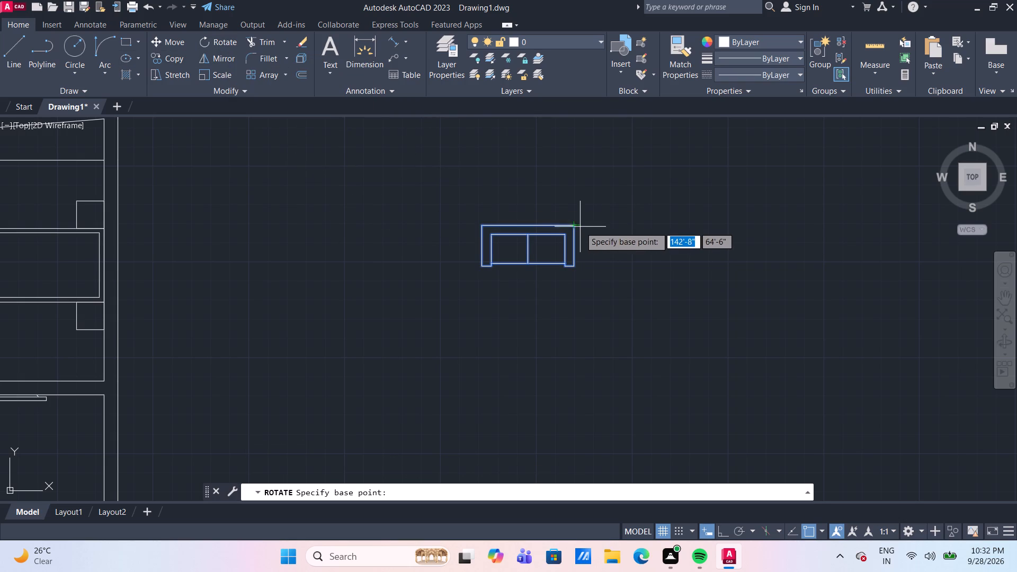
left_click_drag(578, 225, 579, 236)
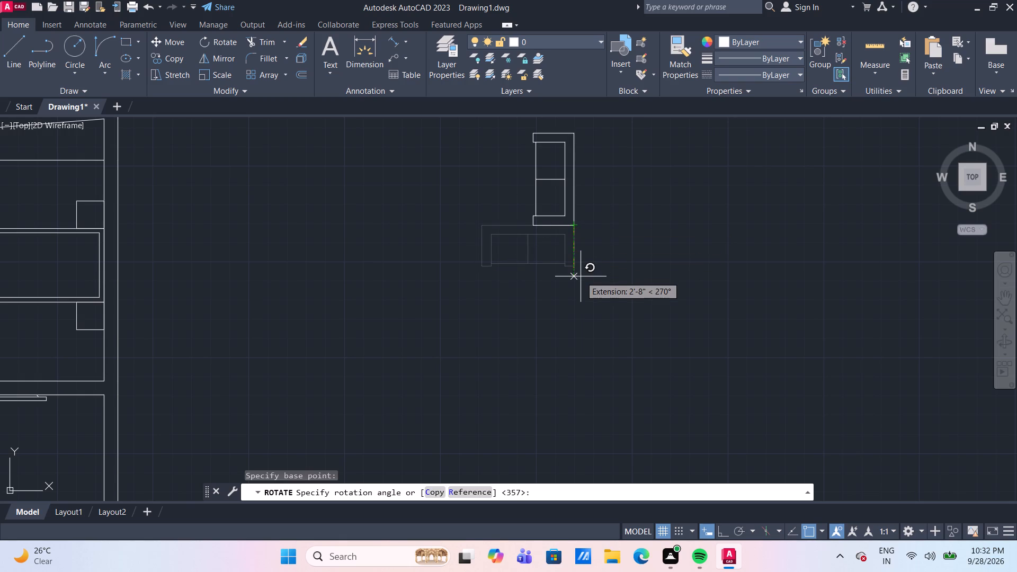
left_click(581, 276)
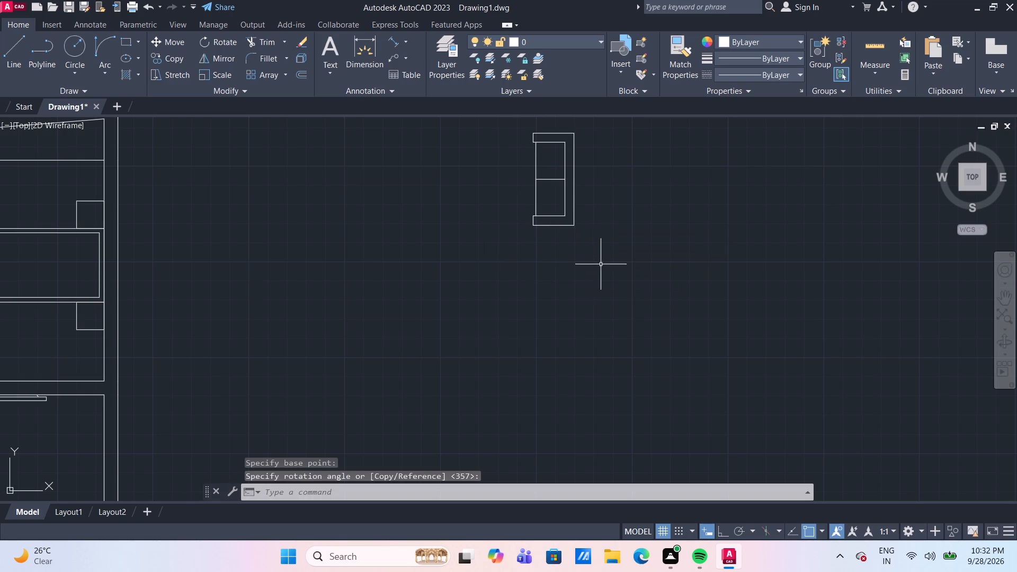
Copy the rotated sofa to a spot about 8'-6" directly below the original.
scroll(602, 254, "down", 1)
middle_click_drag(602, 255, 602, 277)
left_click_drag(599, 270, 591, 252)
left_click(532, 167)
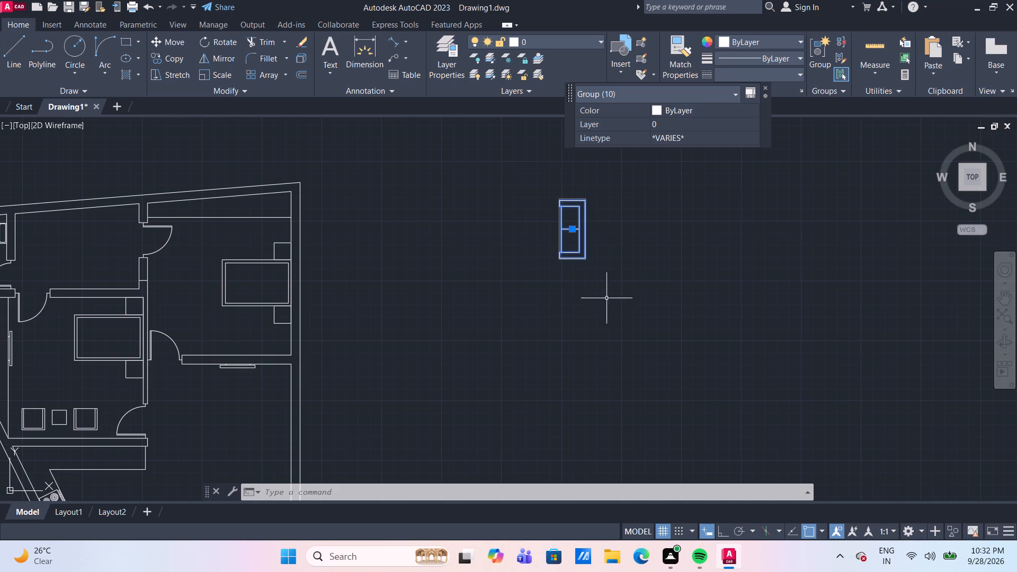
left_click_drag(617, 274, 609, 268)
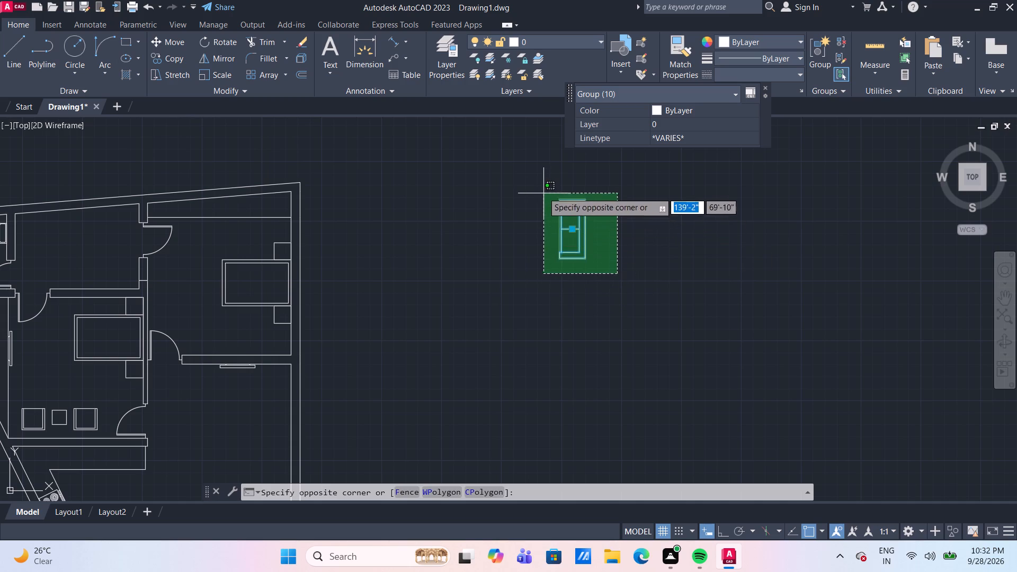
left_click(542, 191)
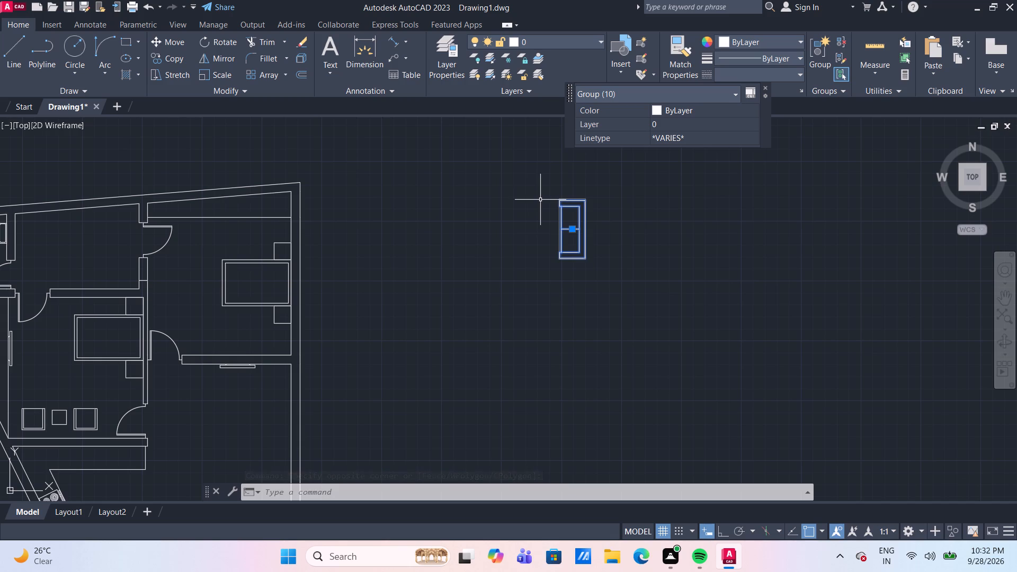
type("CO")
key("Return")
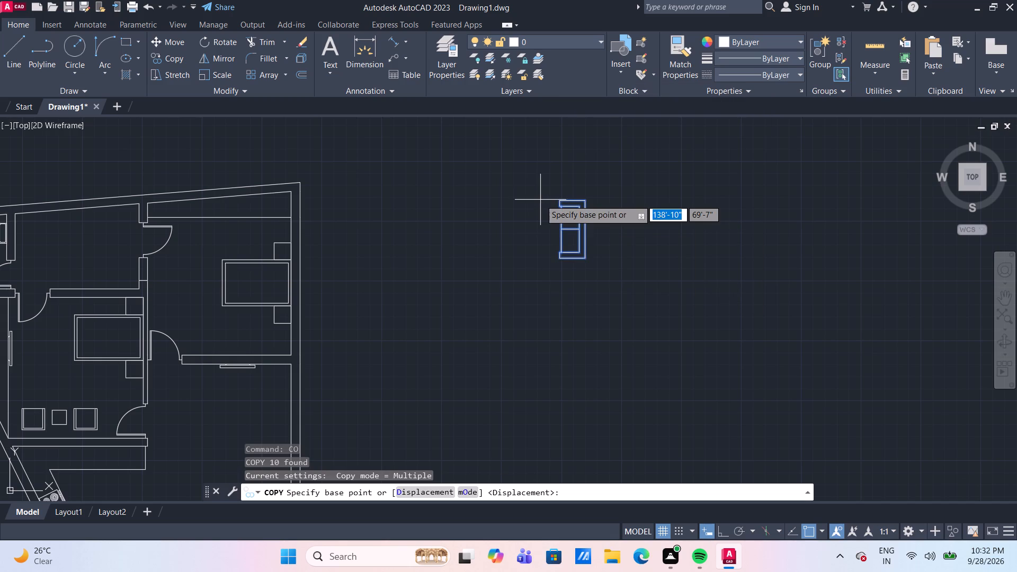
left_click(581, 230)
left_click(582, 327)
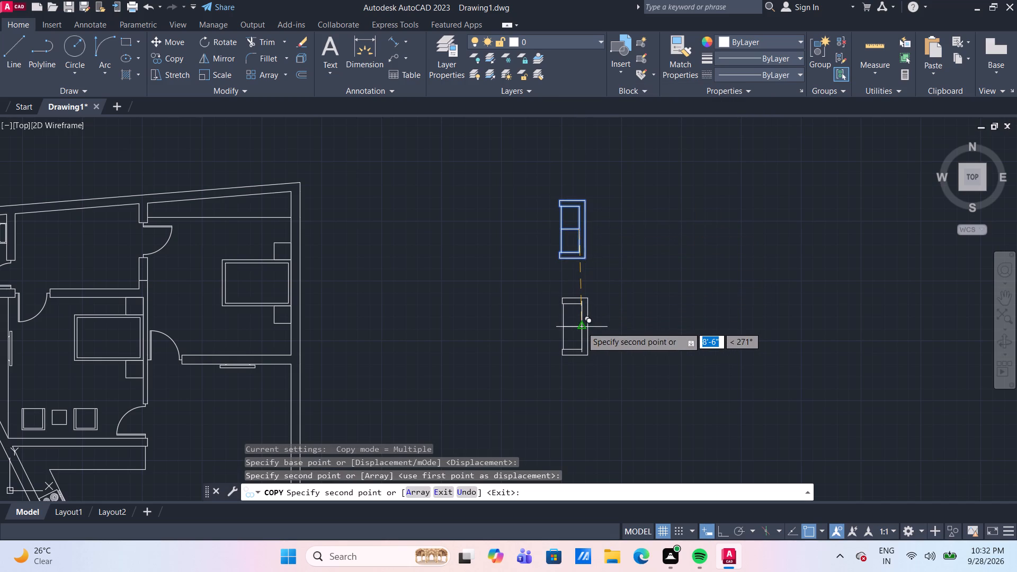
key("Escape")
key("Escape")
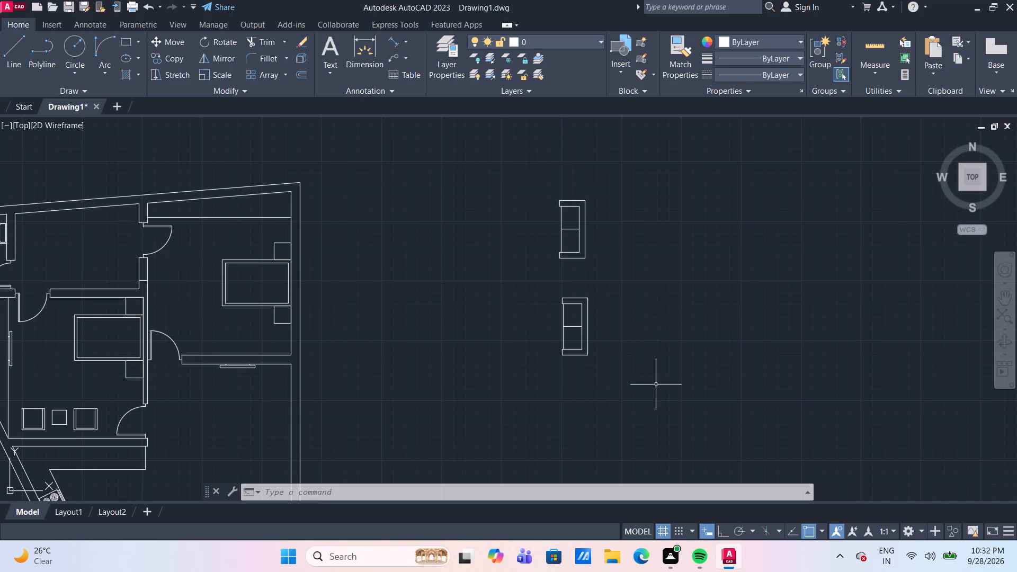
Rotate the lower sofa copy 270° about its upper-right corner with Ortho on, so that its back faces down.
left_click(609, 374)
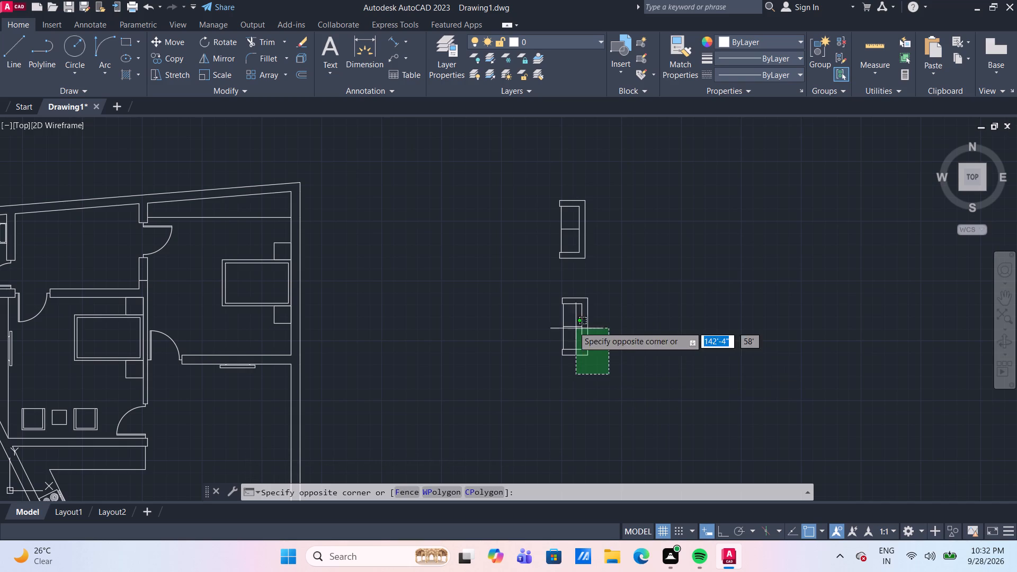
left_click(540, 290)
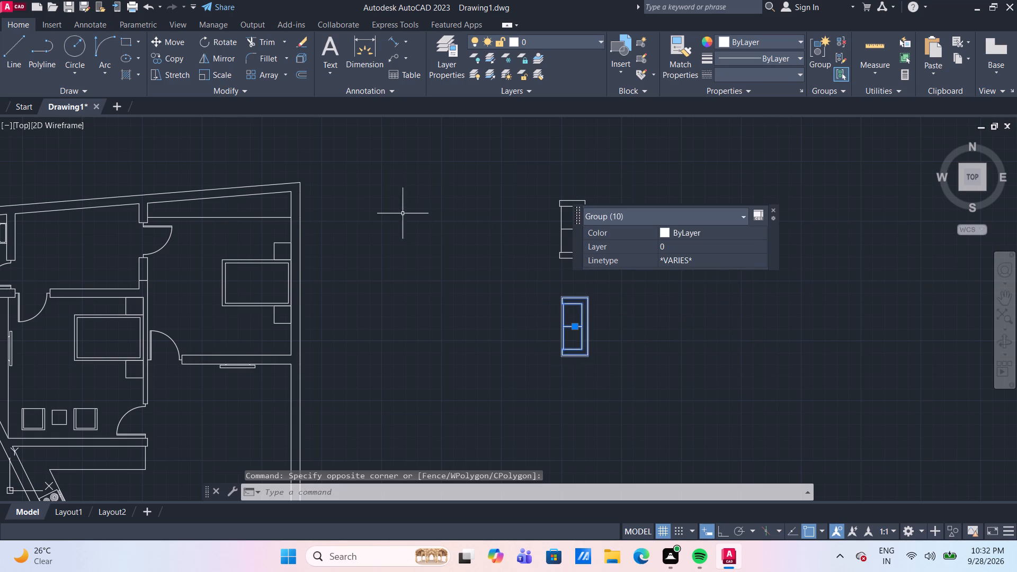
left_click(219, 44)
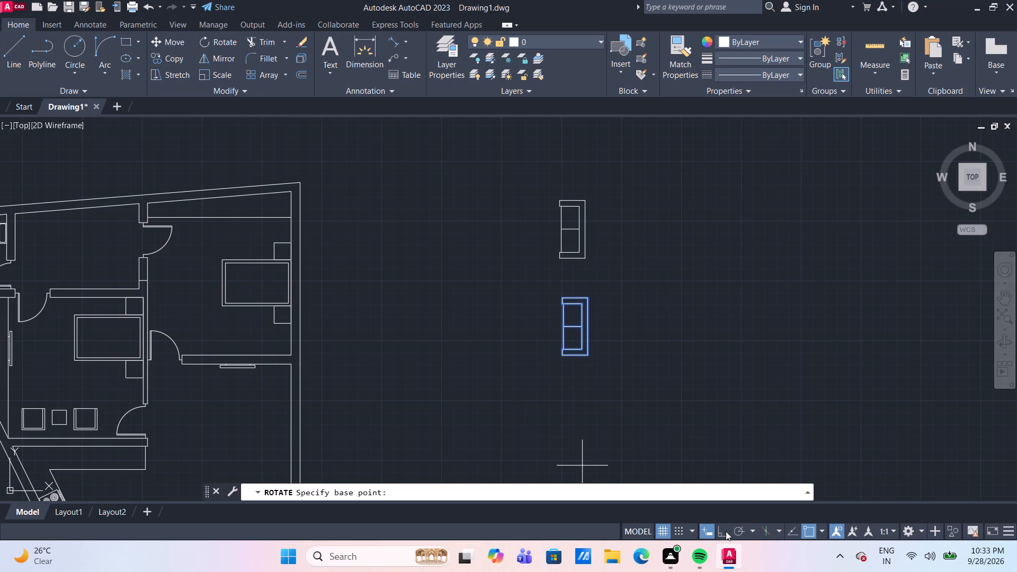
left_click(725, 532)
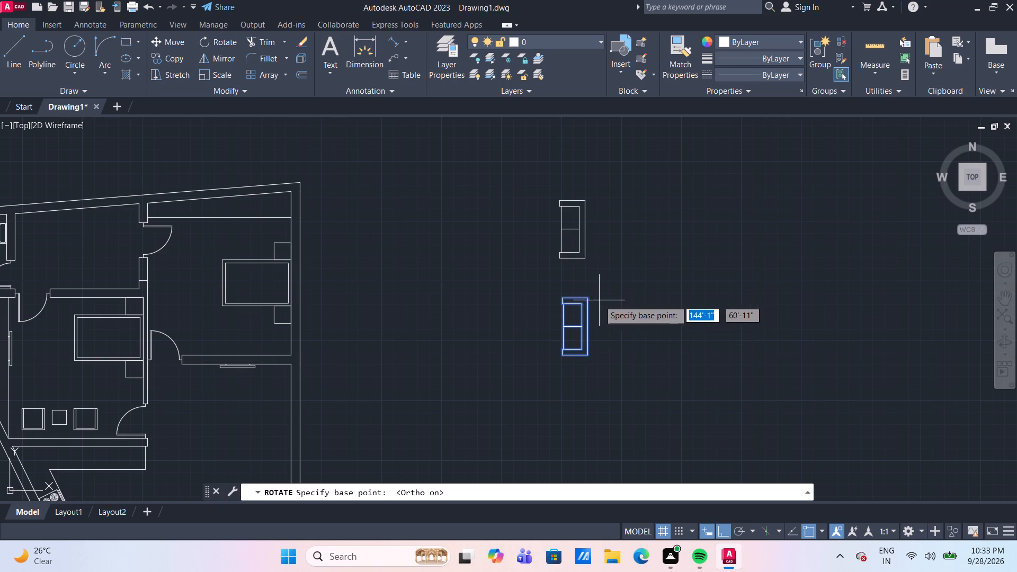
left_click(590, 299)
left_click(617, 370)
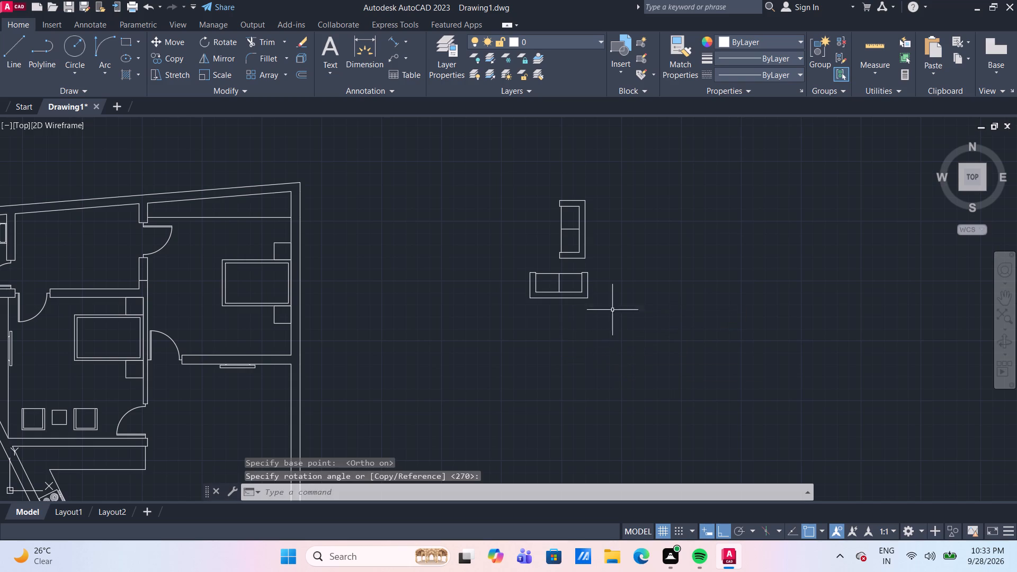
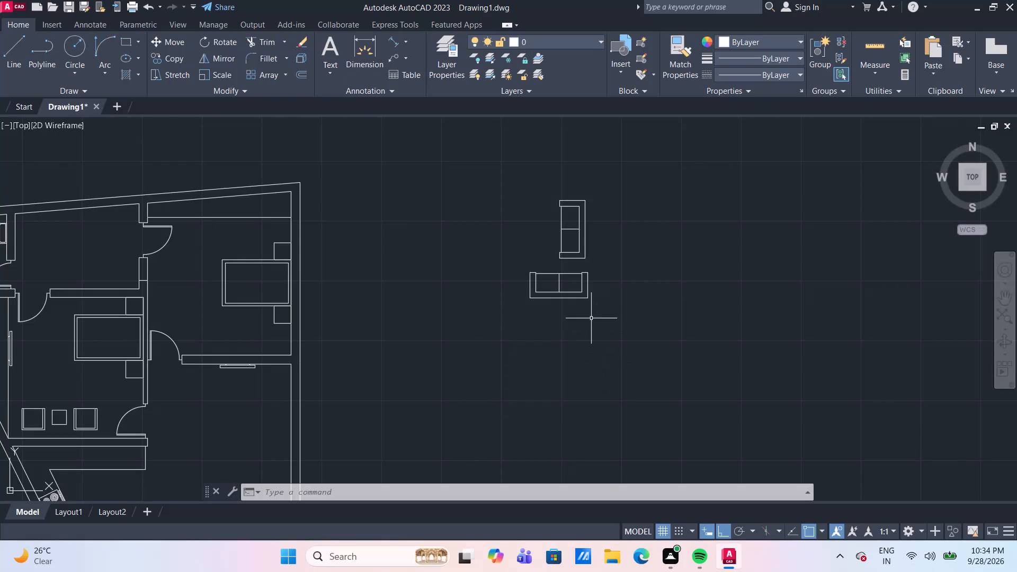
Move the horizontal sofa group, with Ortho off, from outside the plan into the dining room, just above the dining table.
scroll(591, 322, "down", 1)
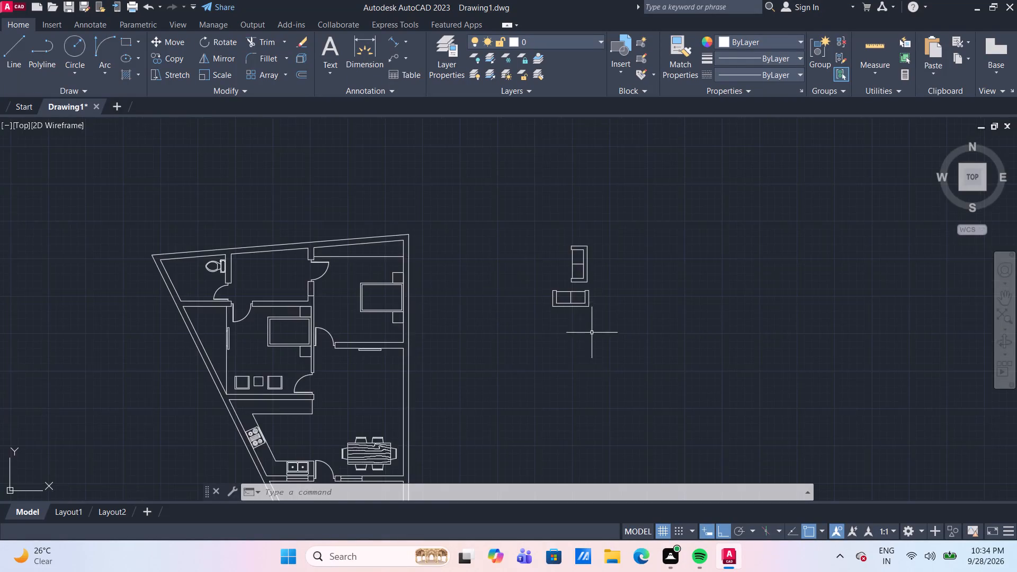
middle_click_drag(592, 334, 628, 270)
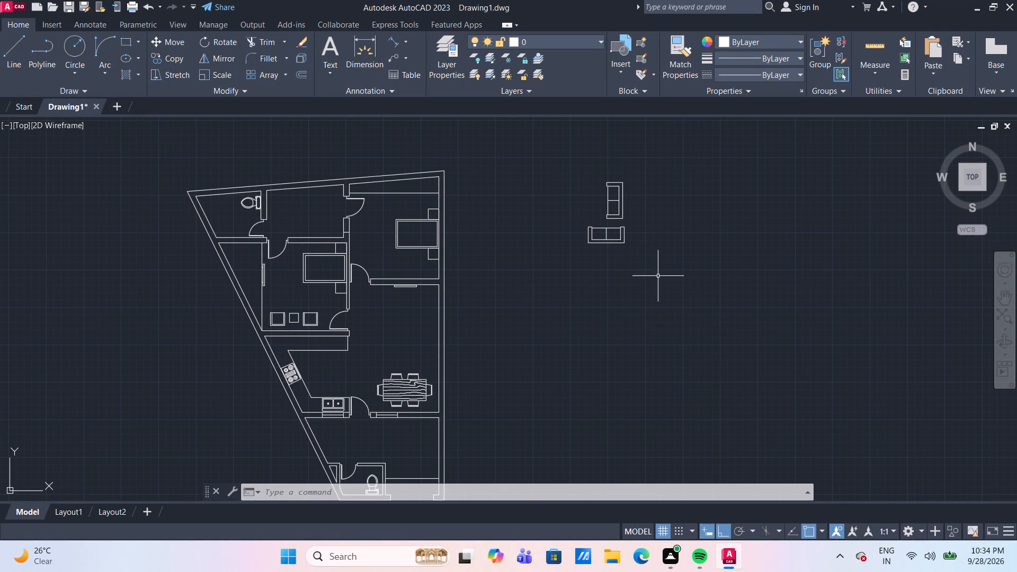
scroll(658, 275, "up", 1)
middle_click_drag(638, 240, 673, 261)
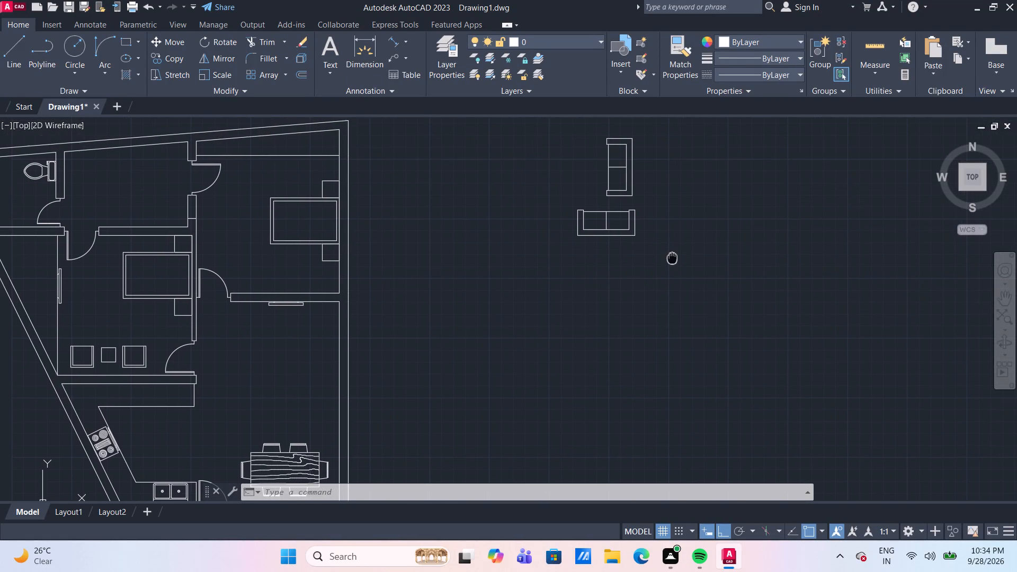
middle_click_drag(673, 261, 675, 262)
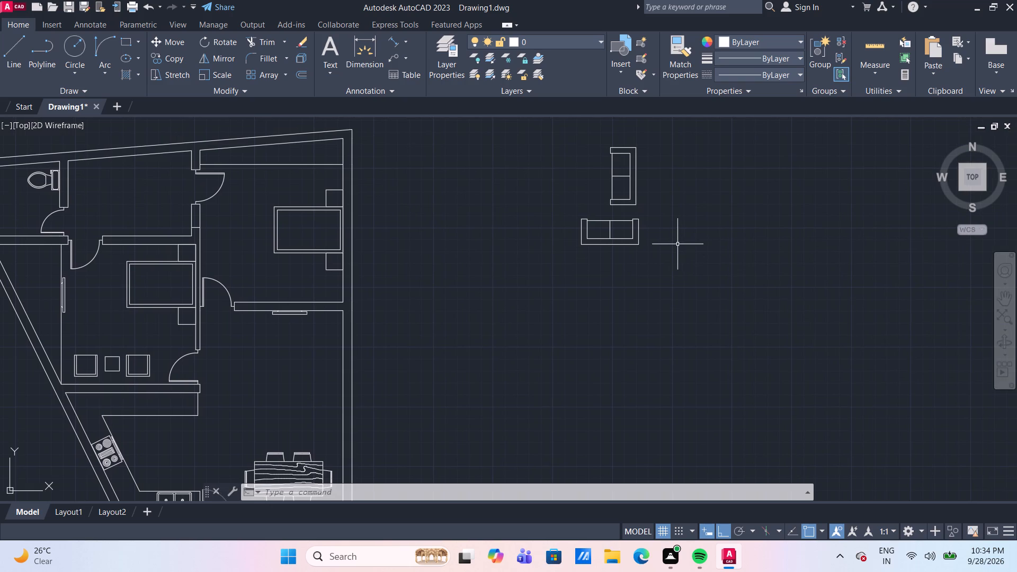
left_click_drag(654, 256, 649, 254)
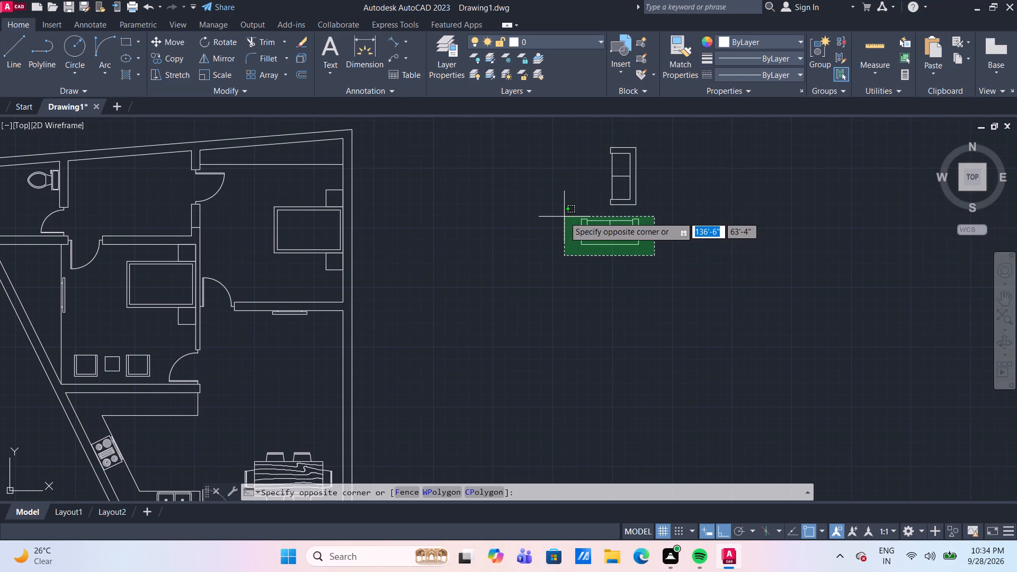
left_click(564, 216)
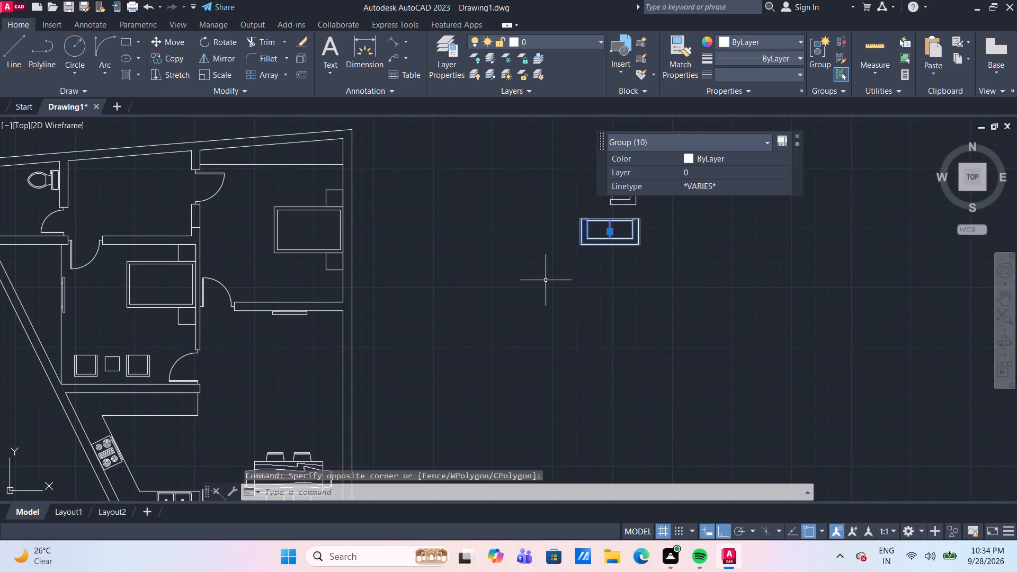
key("m")
key("Return")
middle_click_drag(545, 280, 546, 275)
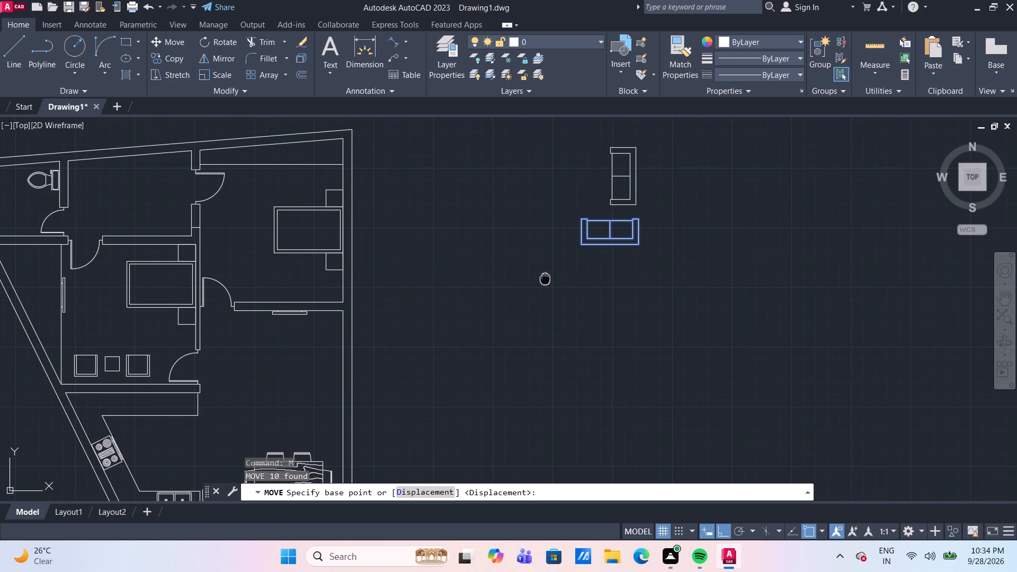
middle_click_drag(546, 275, 562, 229)
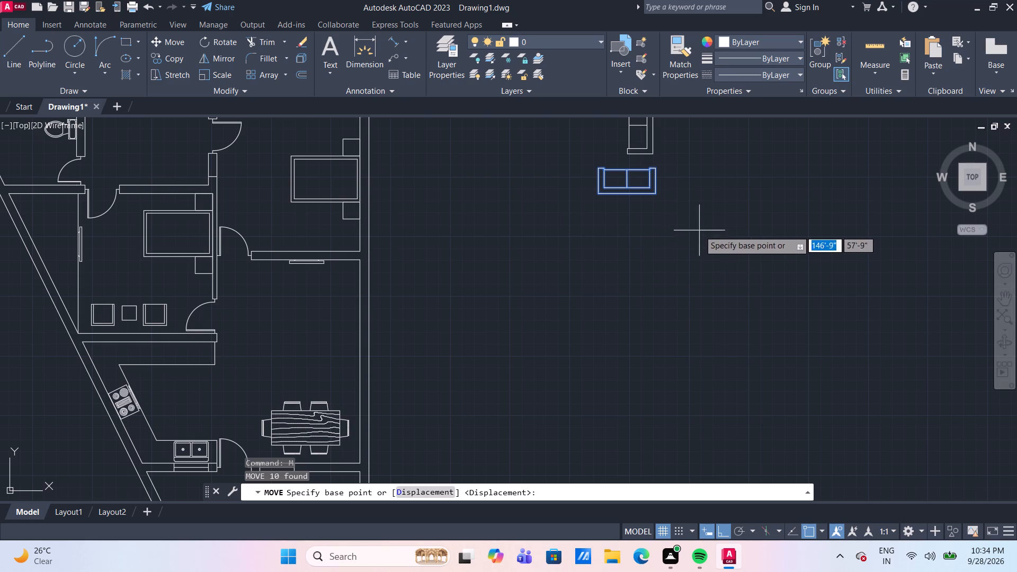
left_click(657, 196)
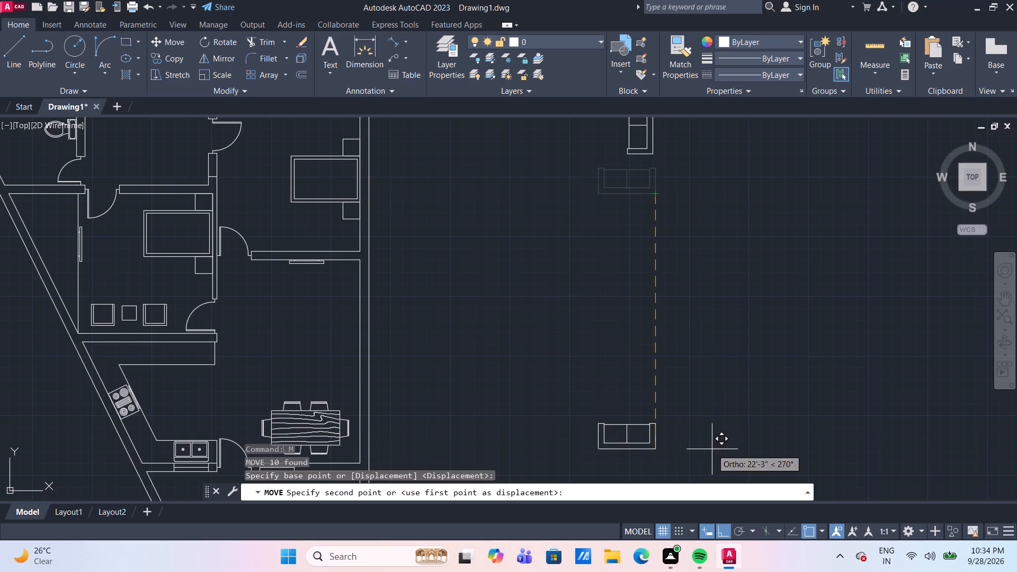
left_click(721, 537)
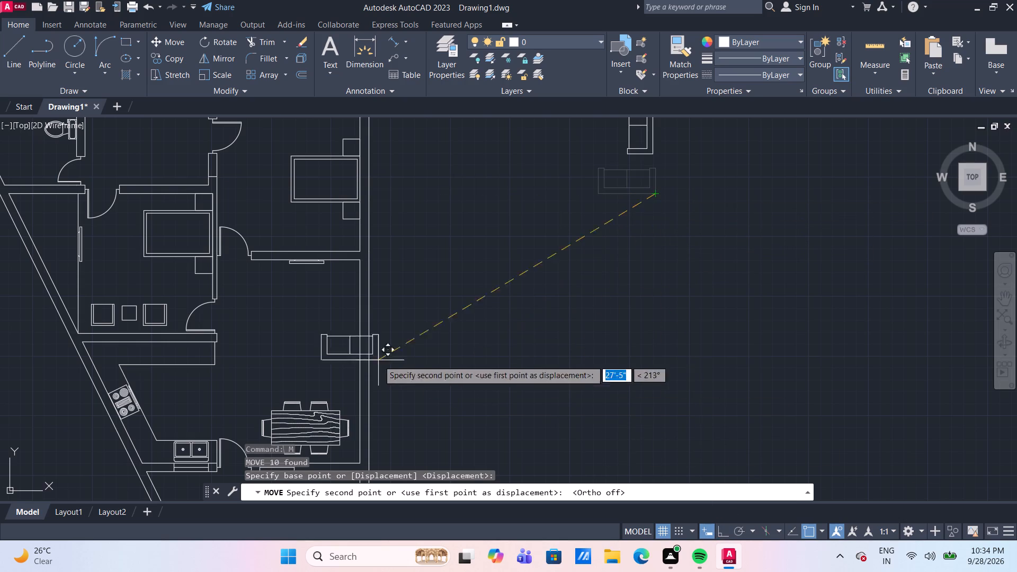
middle_click_drag(338, 379, 373, 355)
scroll(373, 355, "up", 1)
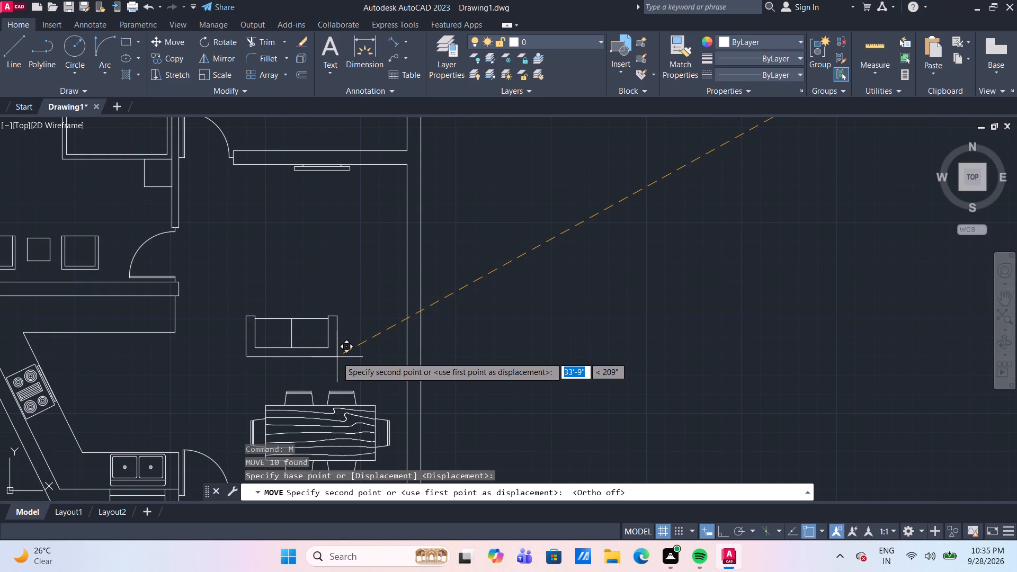
left_click(337, 357)
Select the remaining vertical two-seat sofa group outside the floor plan.
scroll(480, 287, "down", 3)
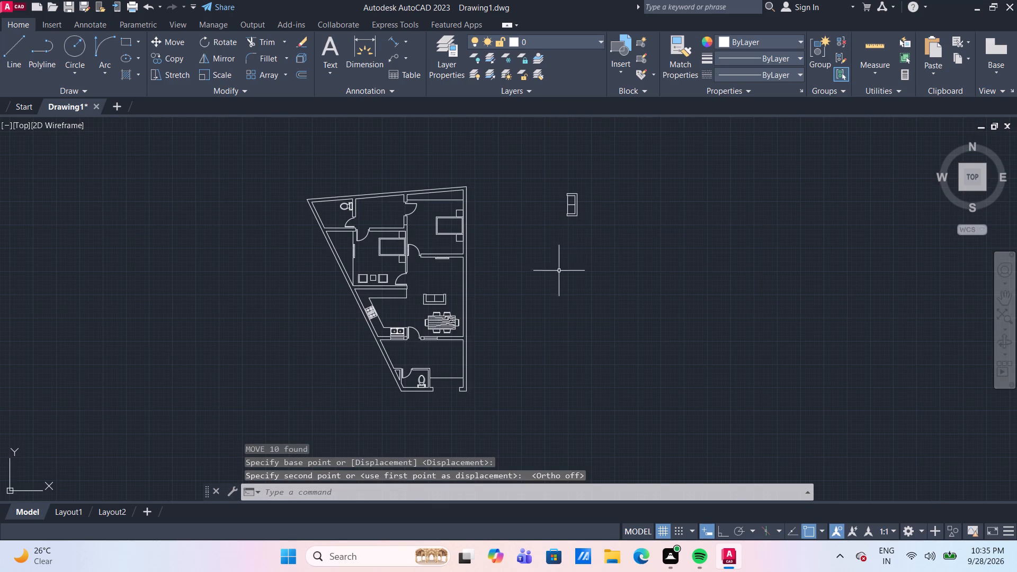
scroll(588, 236, "up", 1)
left_click_drag(589, 232, 582, 218)
left_click(542, 149)
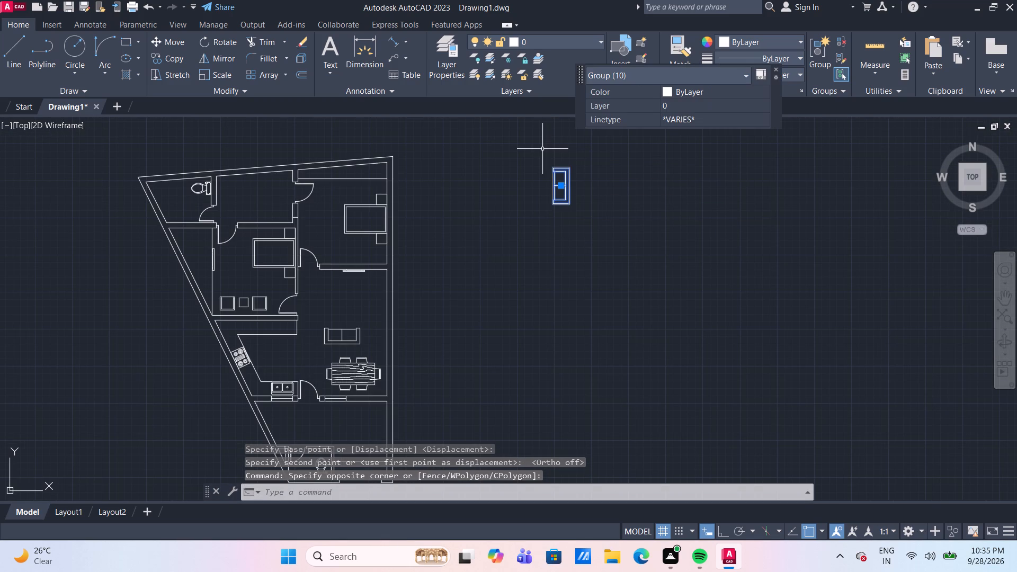
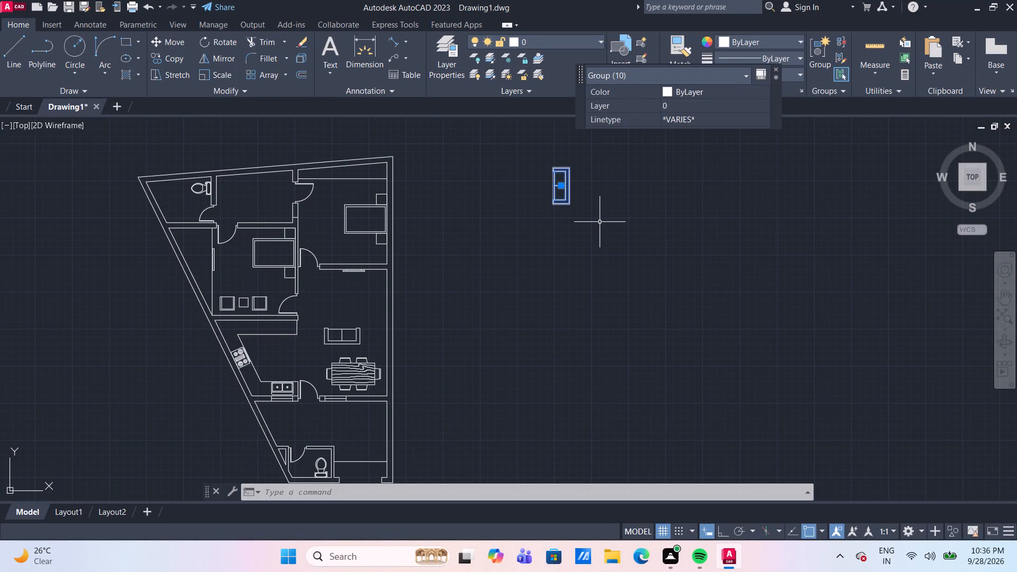
Move the selected vertical two-seat sofa group into the living room, beside the right outer wall and above the horizontal sofa's level.
key("m")
key("Return")
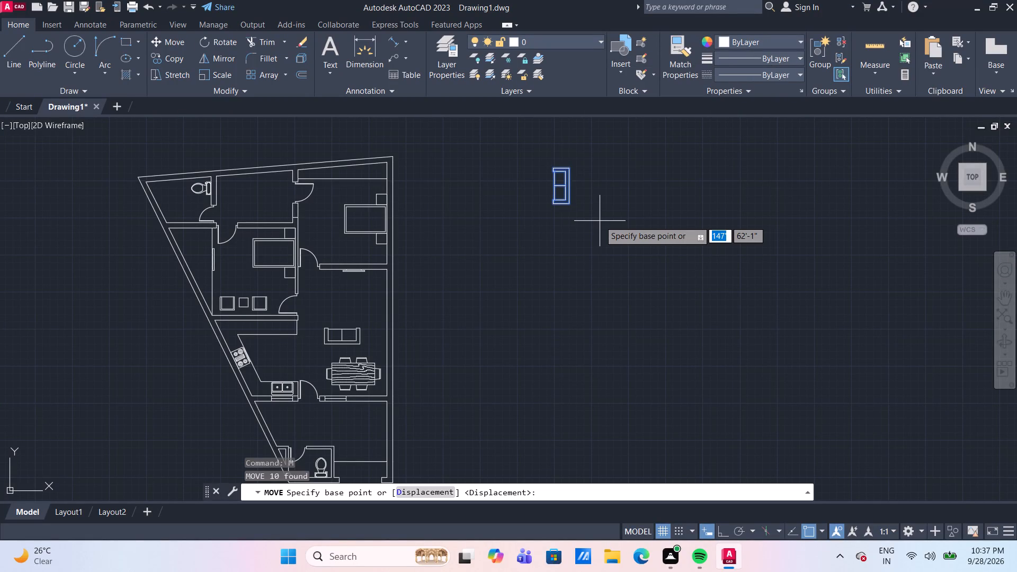
scroll(544, 177, "up", 2)
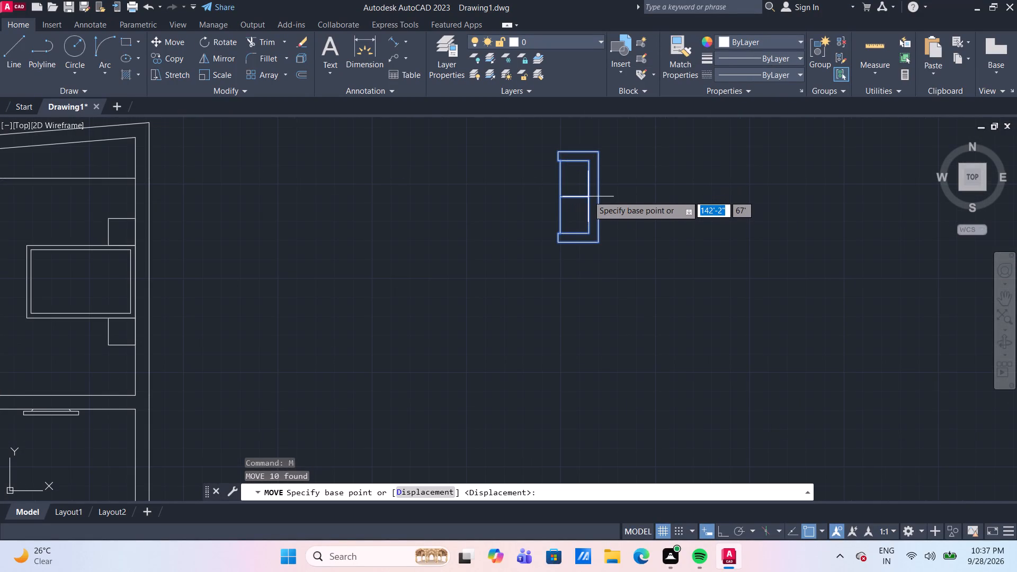
left_click(588, 195)
scroll(588, 195, "down", 3)
scroll(469, 274, "up", 3)
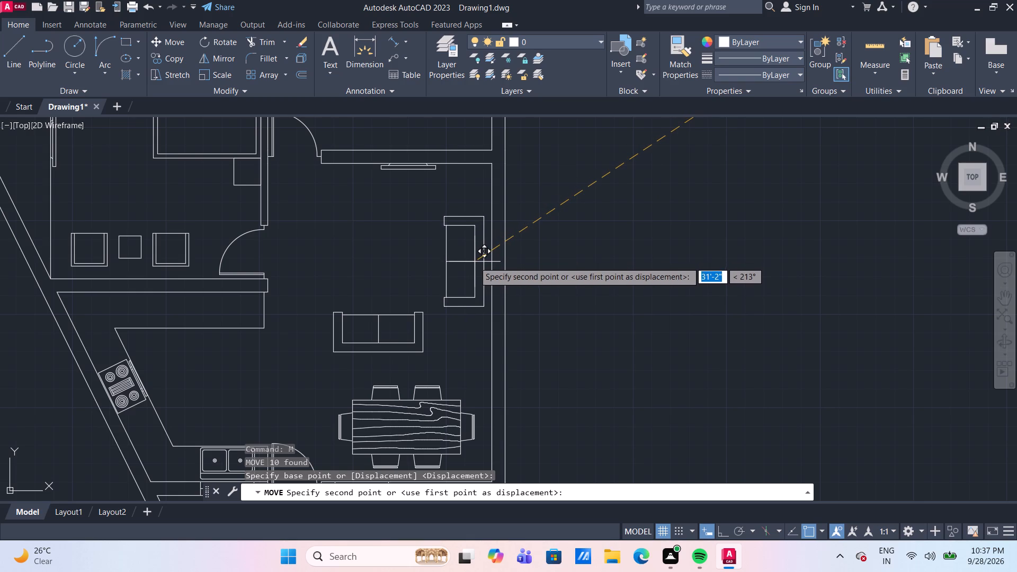
left_click(474, 262)
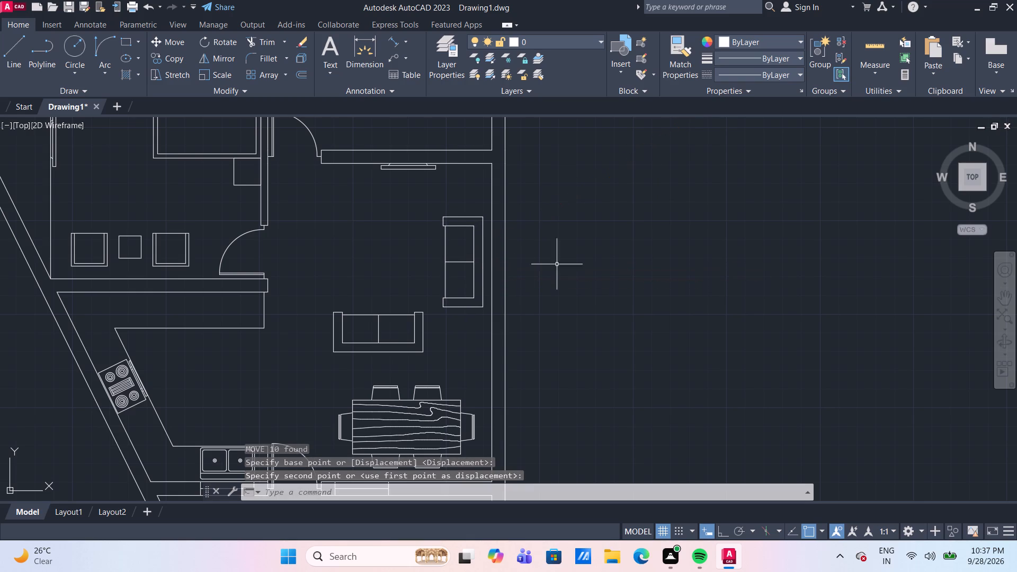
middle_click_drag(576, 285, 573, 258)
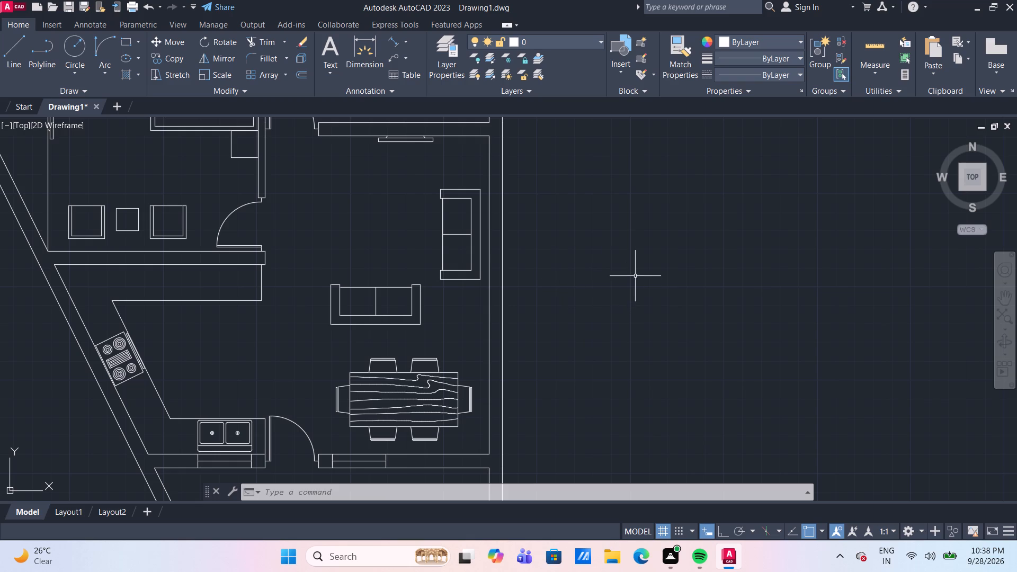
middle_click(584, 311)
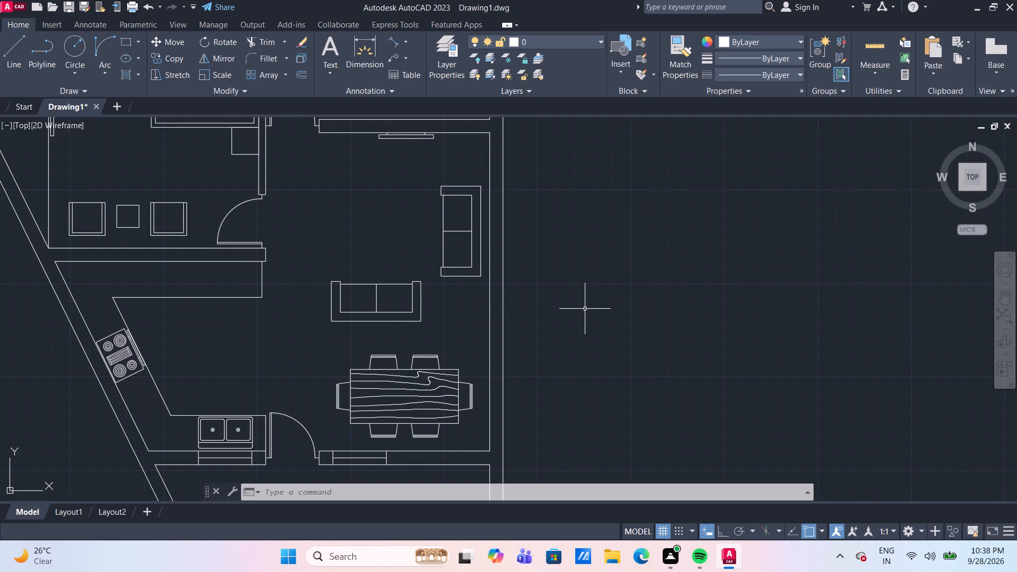
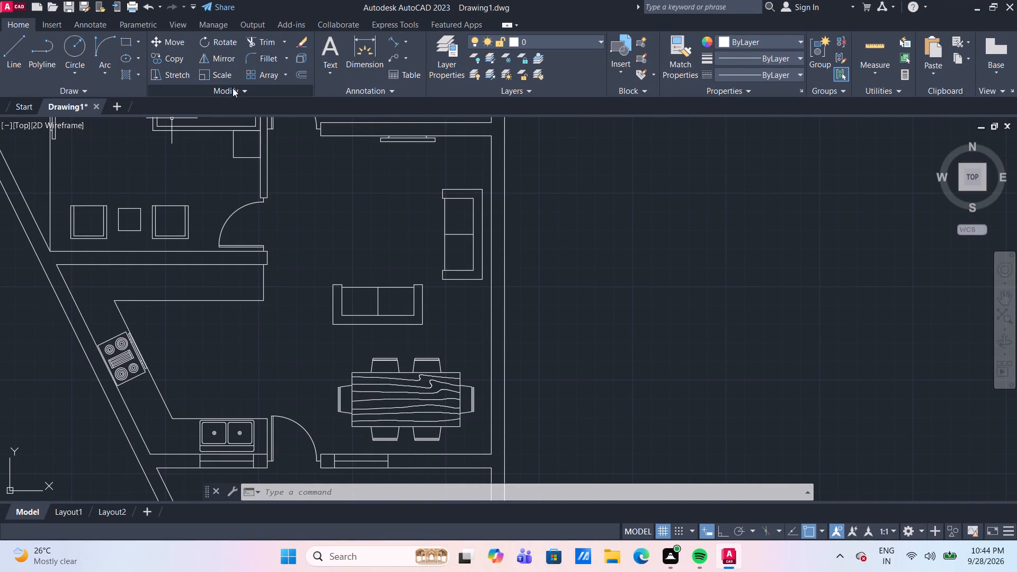
Draw a 1'6" by 1'6" square side table above the vertical two-seat sofa, near the living room's upper right corner.
left_click(124, 39)
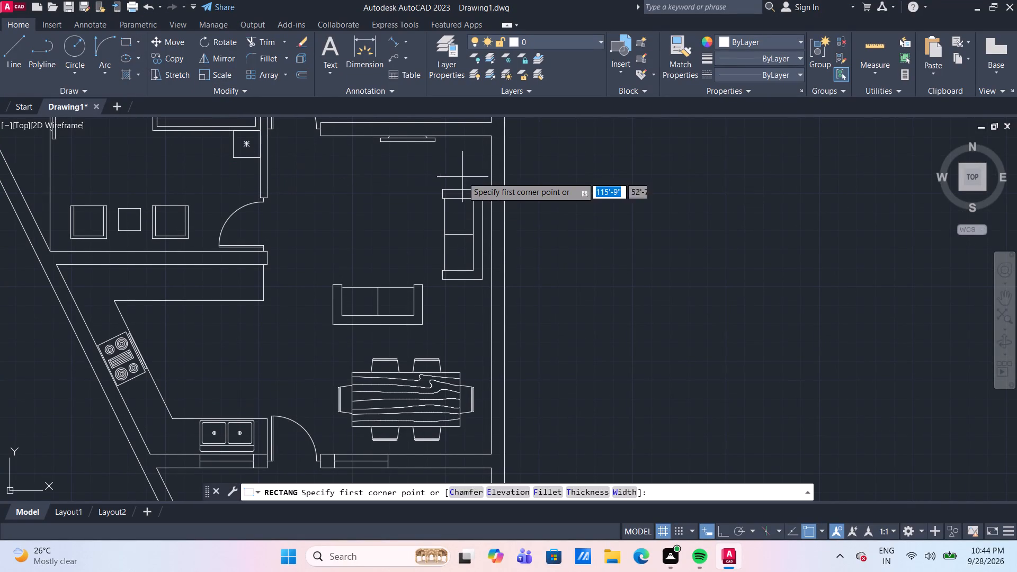
scroll(431, 152, "up", 1)
middle_click_drag(489, 157, 456, 192)
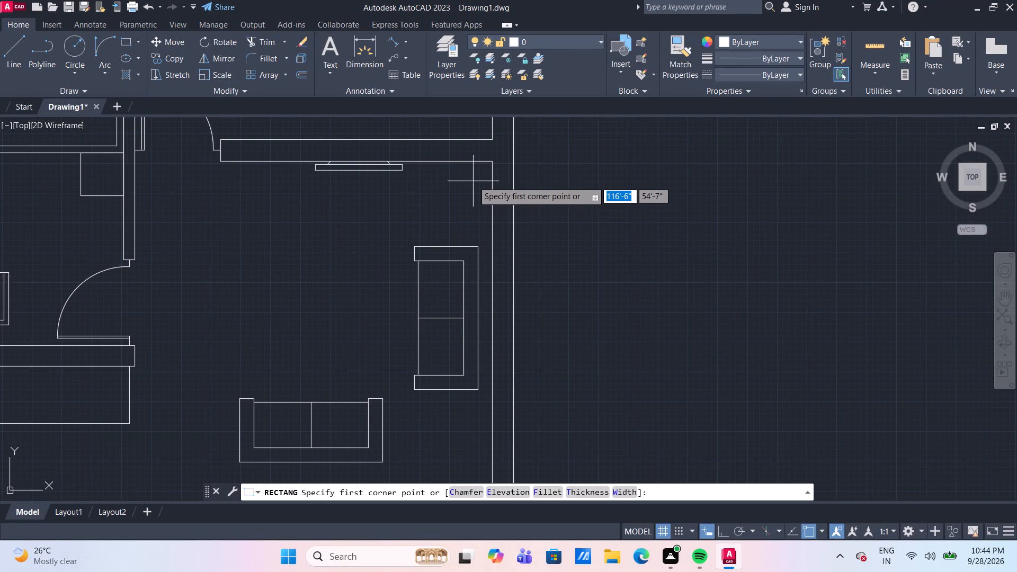
left_click(477, 177)
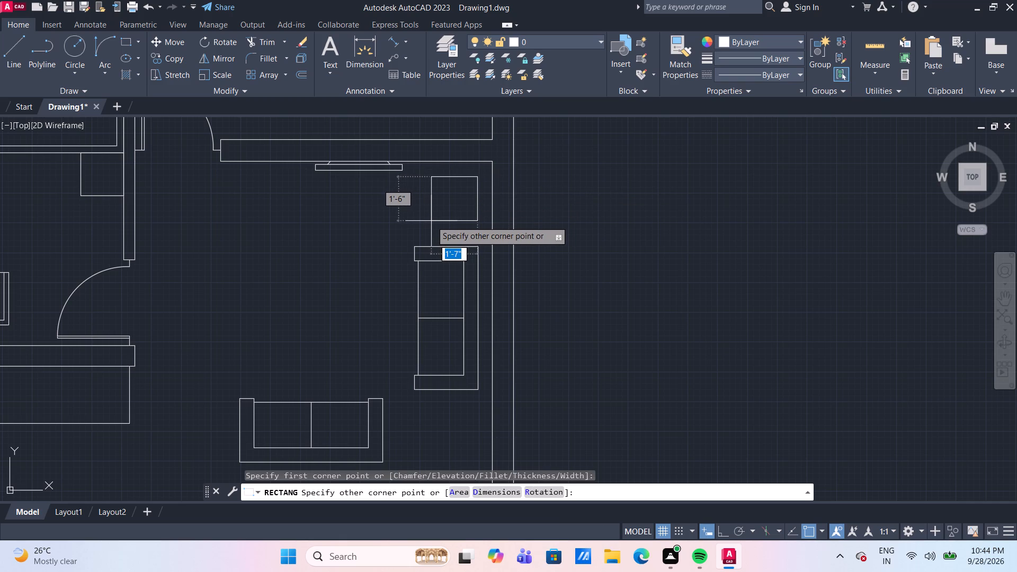
key("1")
key("apostrophe")
type("6\"")
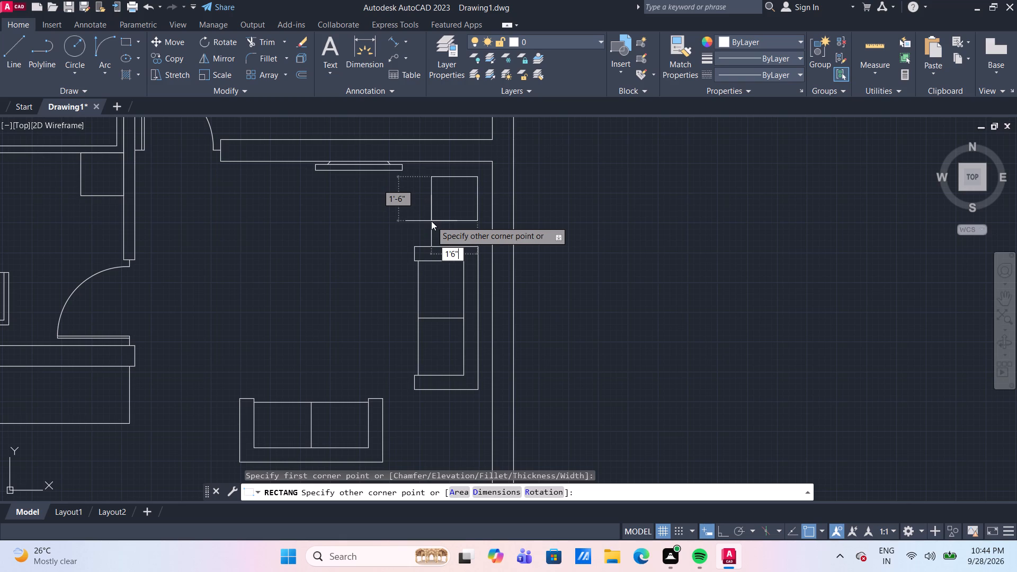
key("Tab")
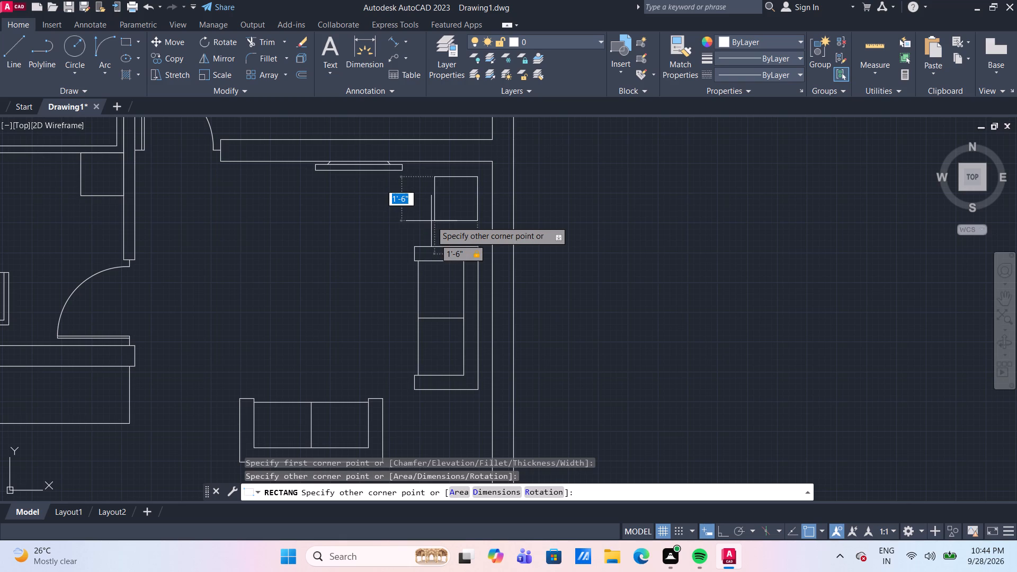
type("1'")
type("6\"")
key("Return")
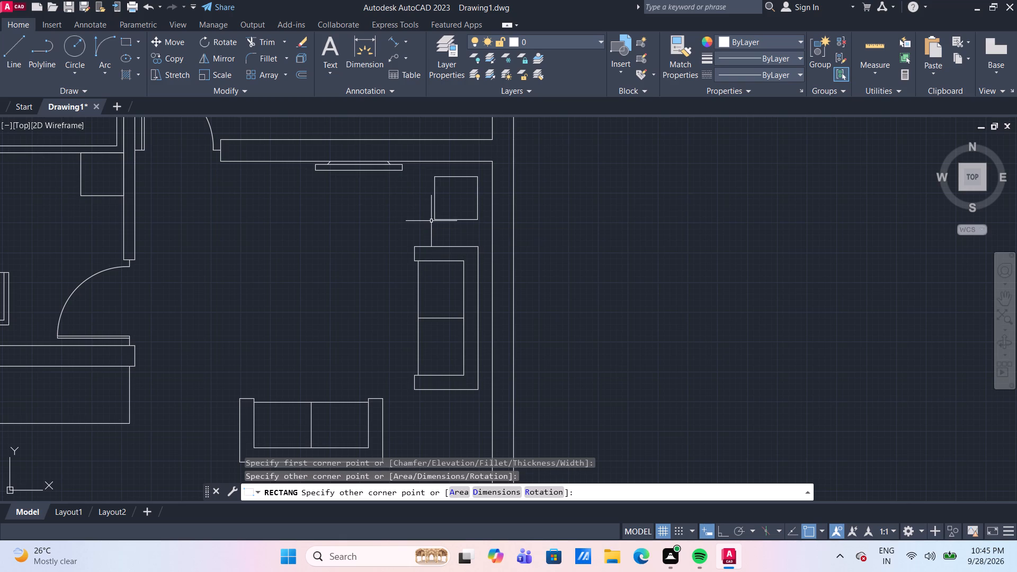
Copy the square side table about 8'-3" down, to the space below the vertical sofa and beside the horizontal sofa.
middle_click_drag(477, 226, 472, 208)
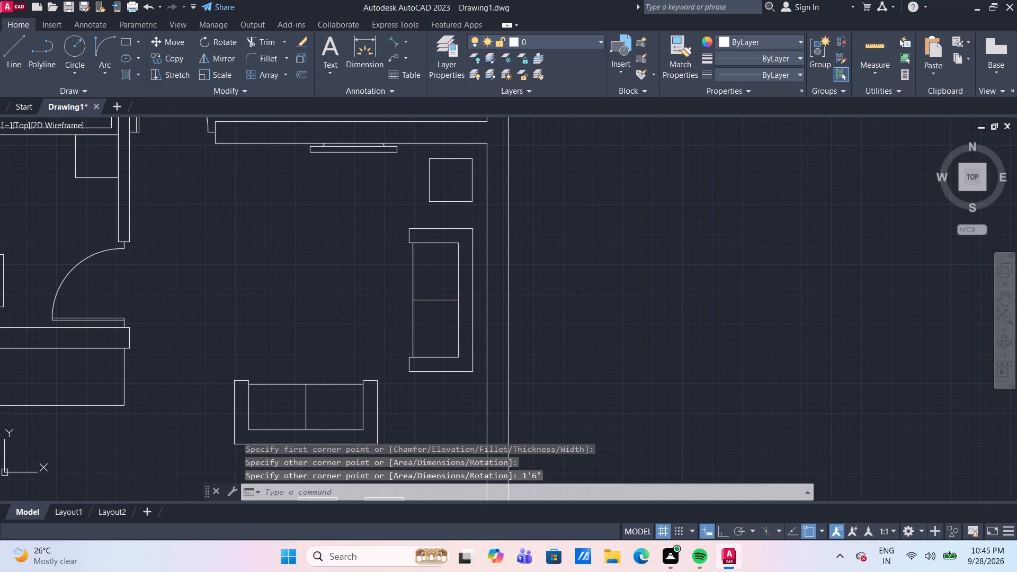
scroll(472, 208, "down", 1)
middle_click_drag(472, 208, 472, 195)
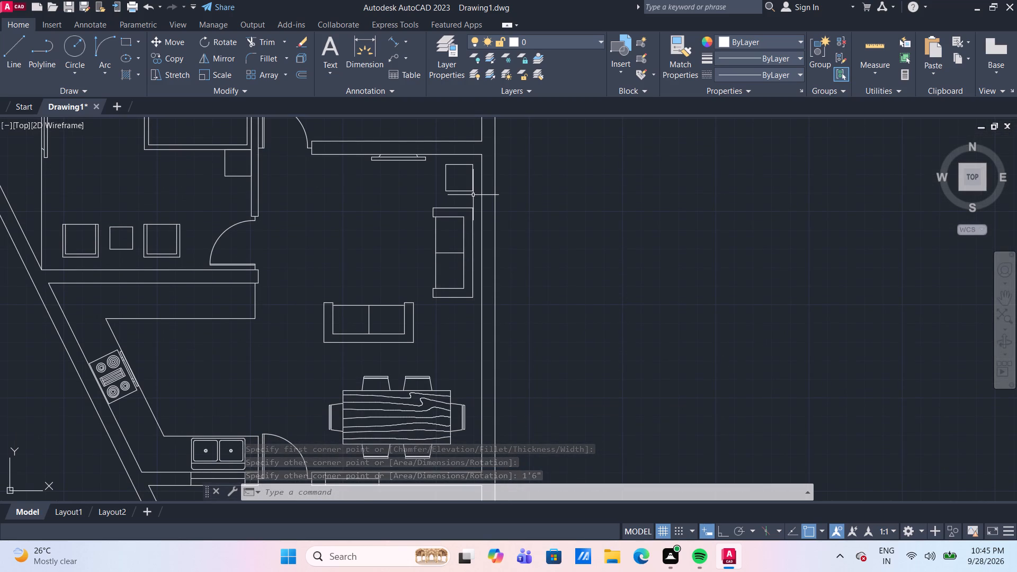
left_click(473, 195)
left_click(465, 184)
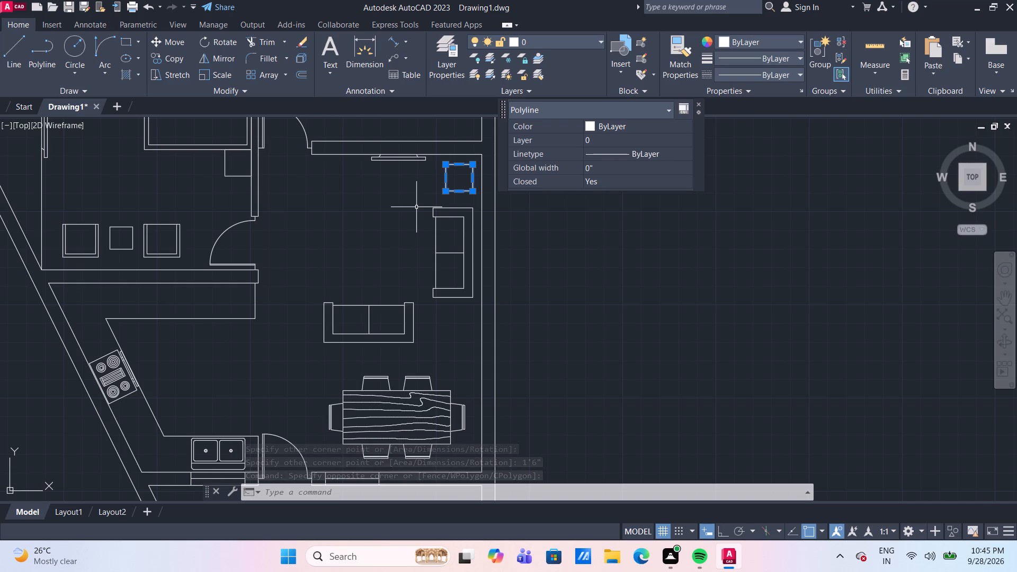
type("CO")
key("Return")
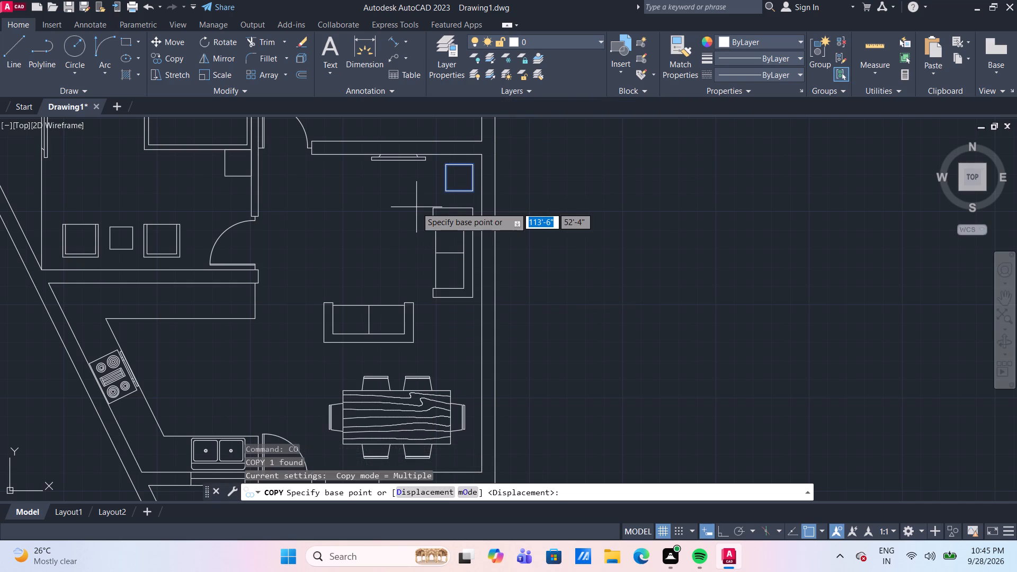
left_click(445, 193)
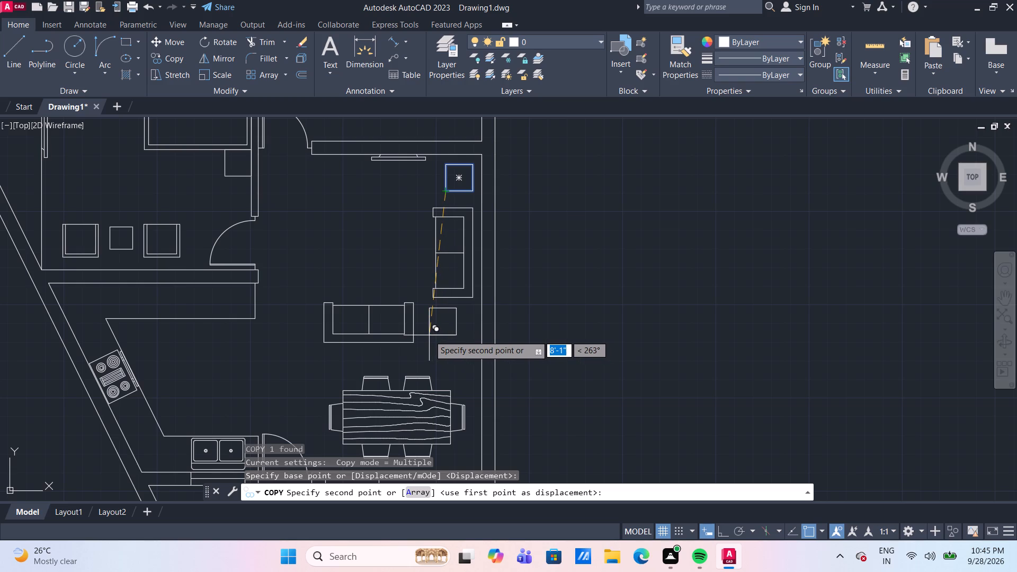
scroll(429, 335, "up", 2)
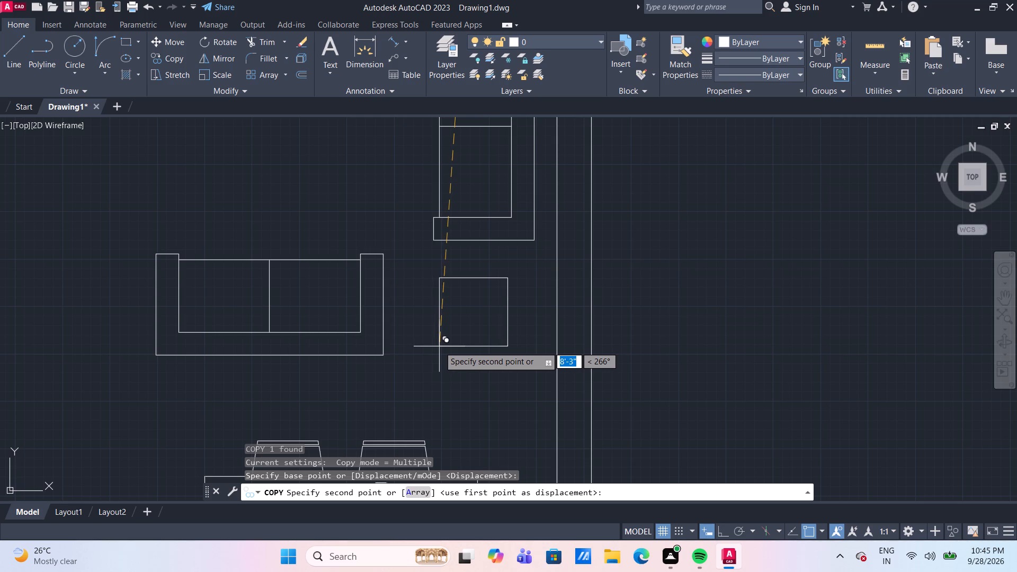
left_click(439, 346)
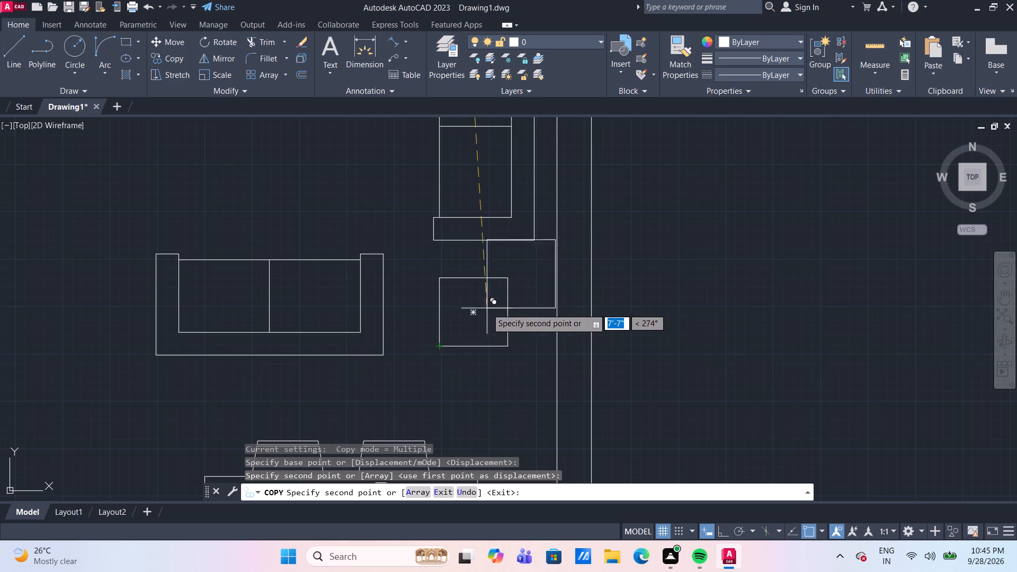
key("Escape")
scroll(471, 286, "down", 2)
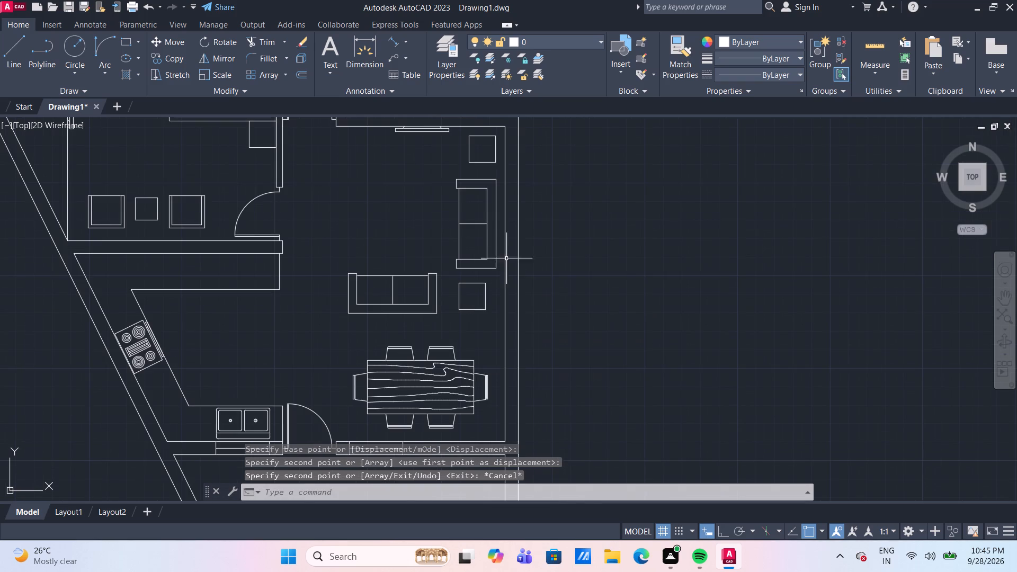
With Ortho on, draw a vertical guide line about 6'-9" long from the upper side table's lower right corner to the lower table's top level.
middle_click_drag(482, 184, 468, 226)
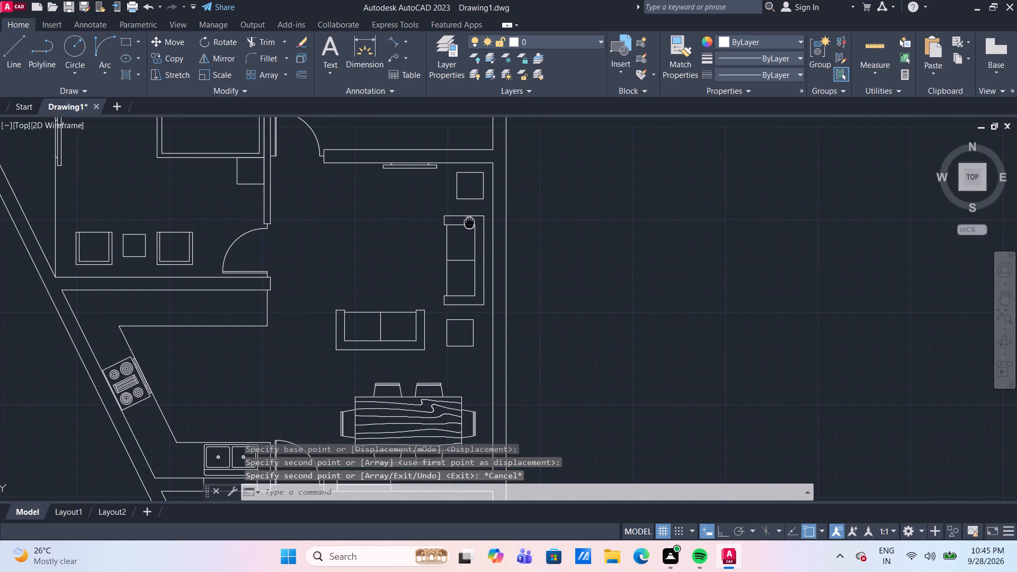
middle_click_drag(468, 226, 467, 227)
scroll(461, 306, "up", 1)
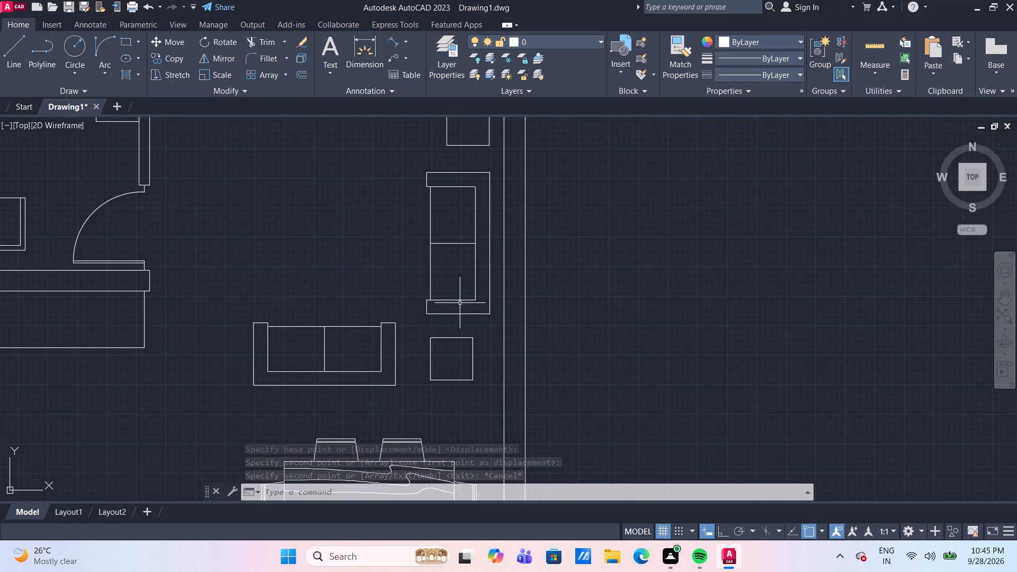
scroll(448, 284, "down", 1)
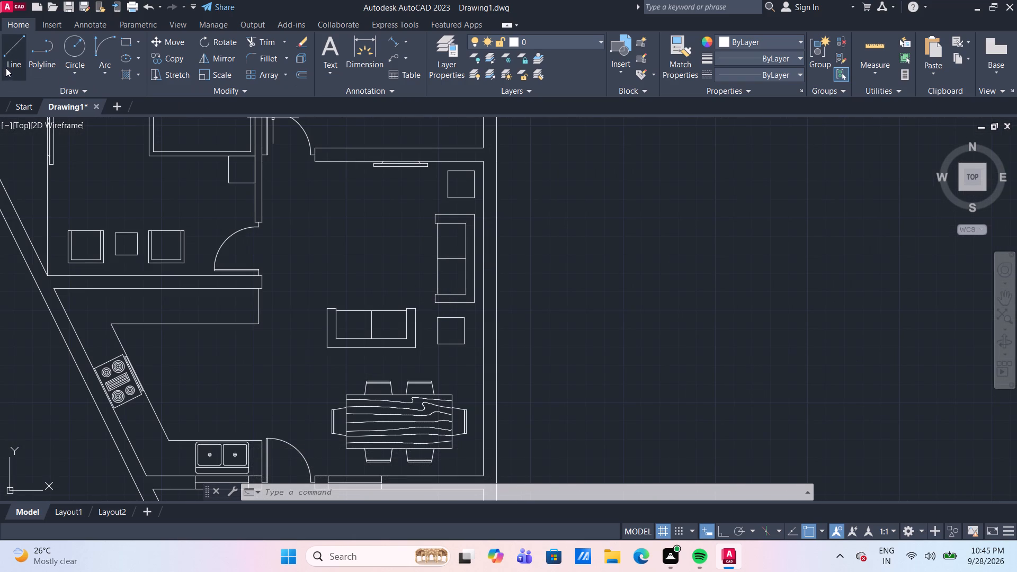
left_click_drag(13, 59, 20, 64)
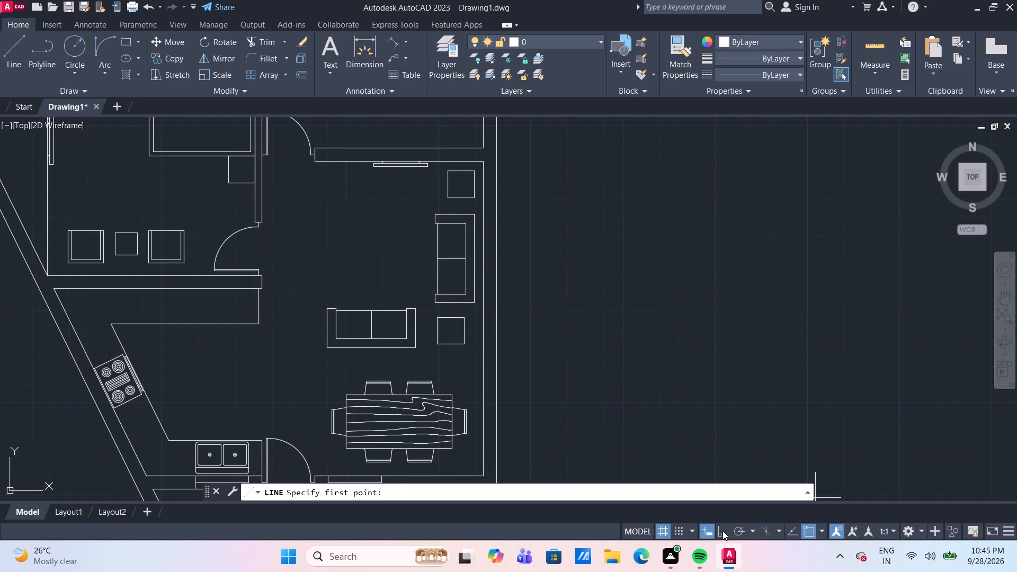
left_click(722, 531)
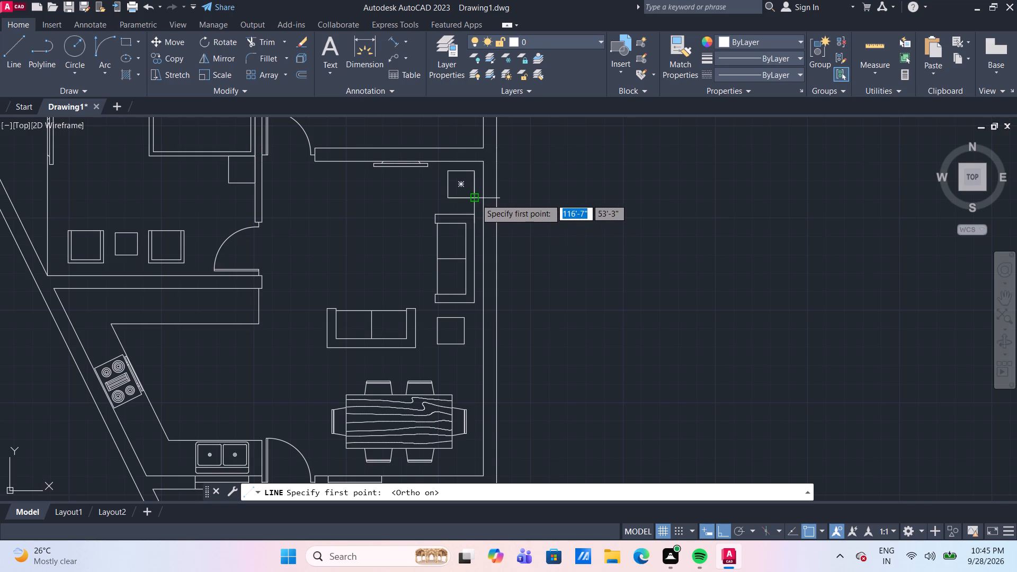
left_click(476, 199)
scroll(468, 323, "up", 2)
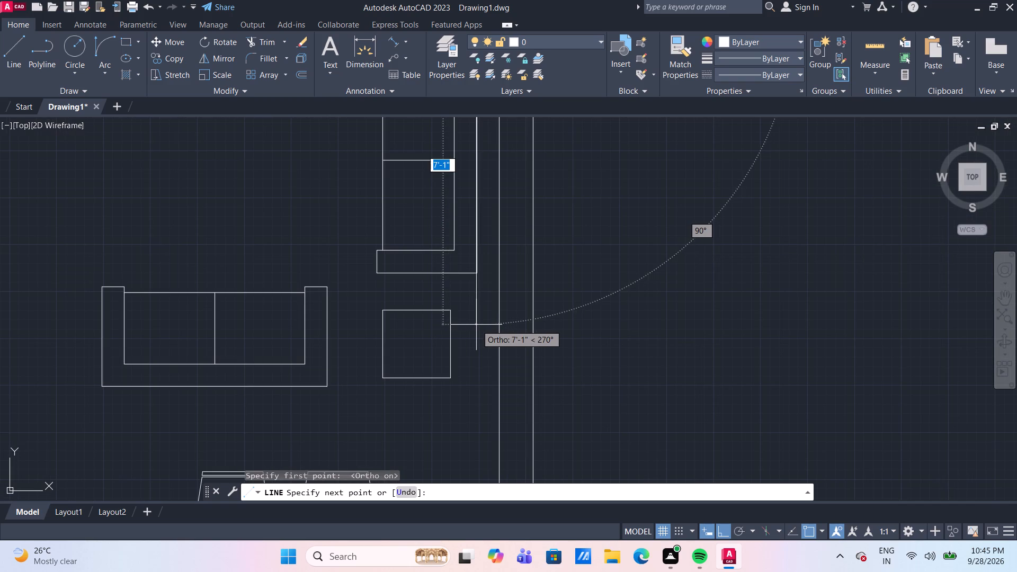
scroll(477, 325, "down", 2)
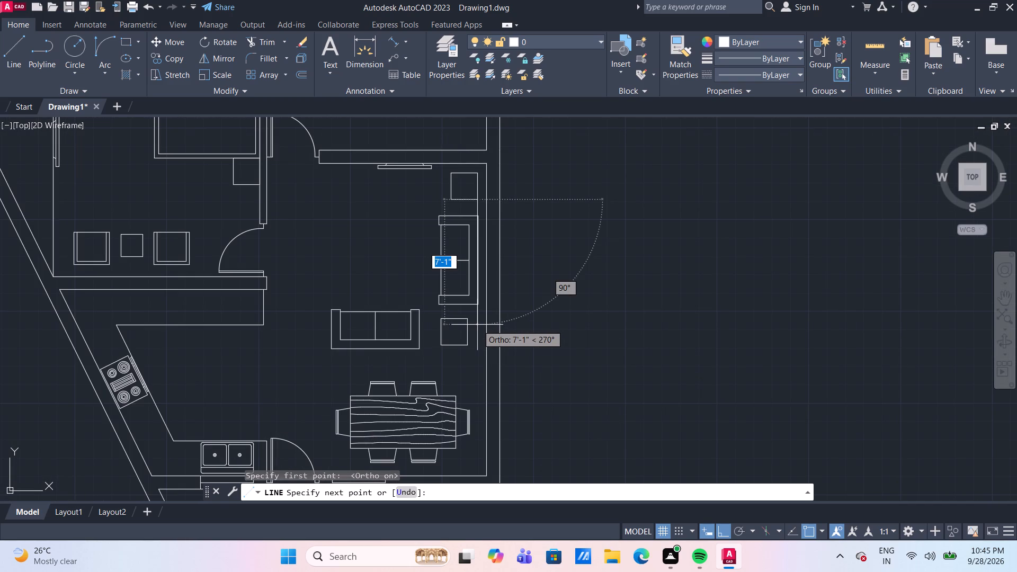
scroll(477, 325, "up", 2)
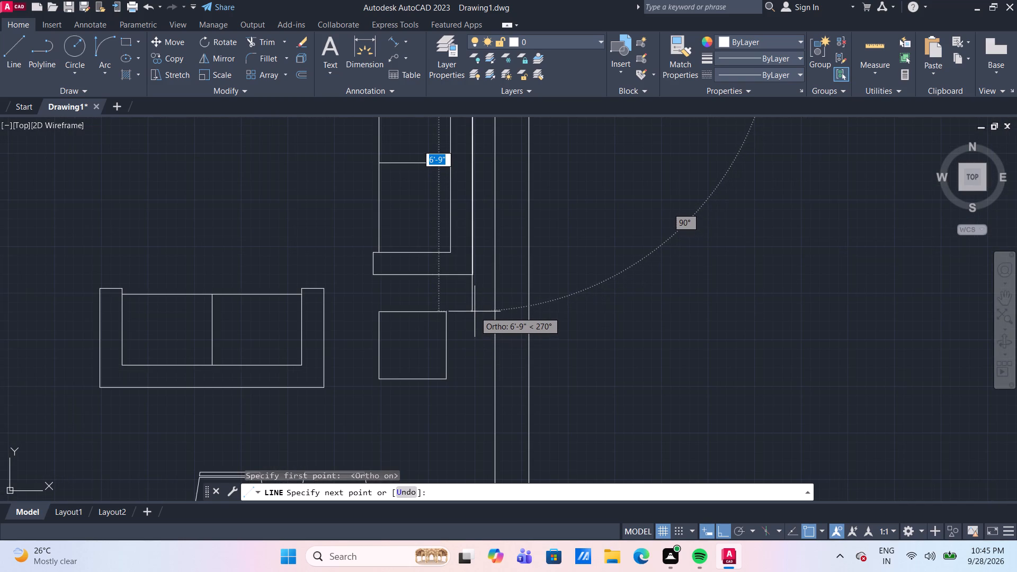
left_click(475, 311)
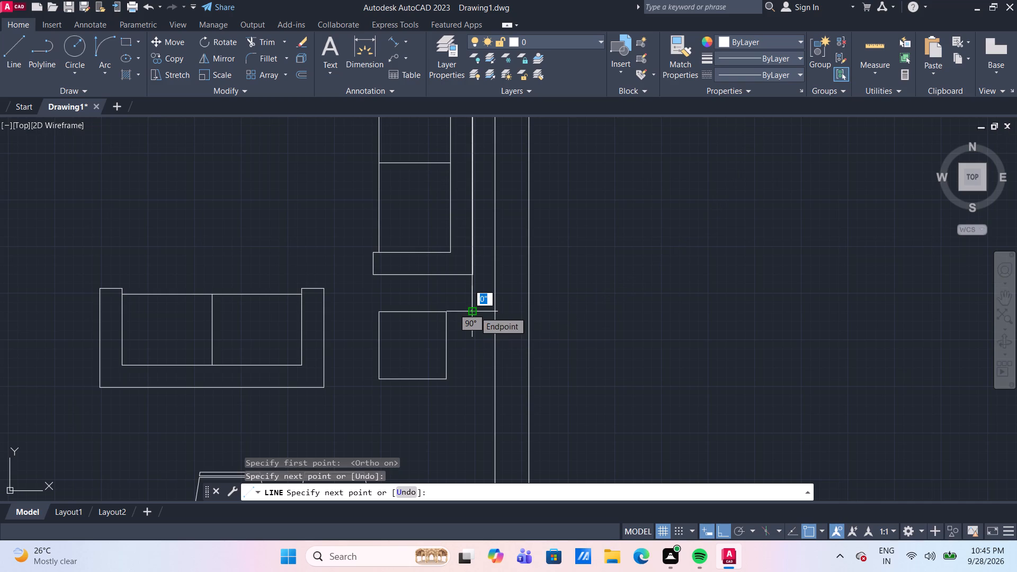
key("Escape")
Move the lower side table horizontally so its upper right corner meets the guide line's lower end.
left_click_drag(459, 339, 448, 334)
left_click(432, 312)
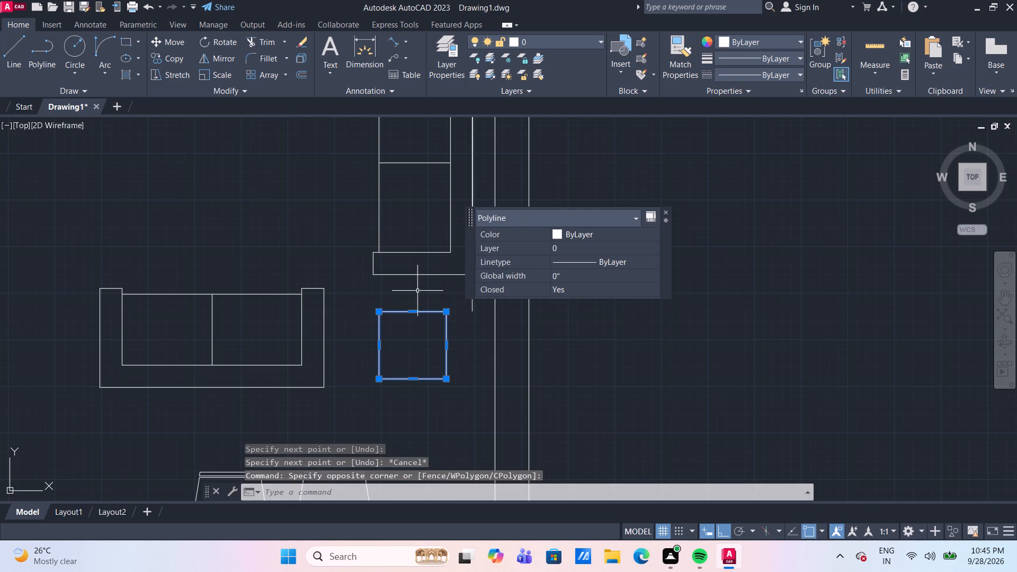
key("m")
key("Return")
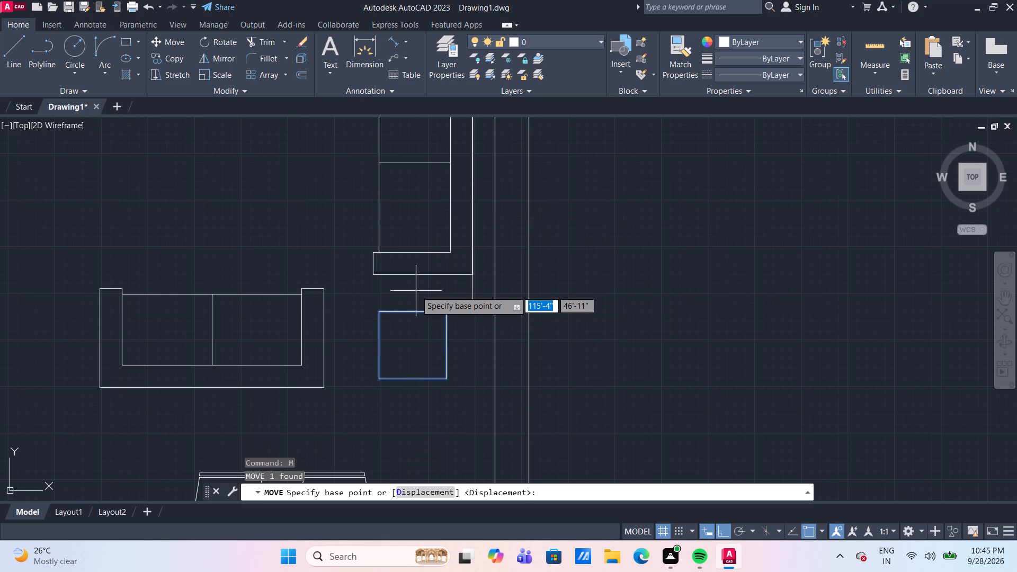
left_click(450, 315)
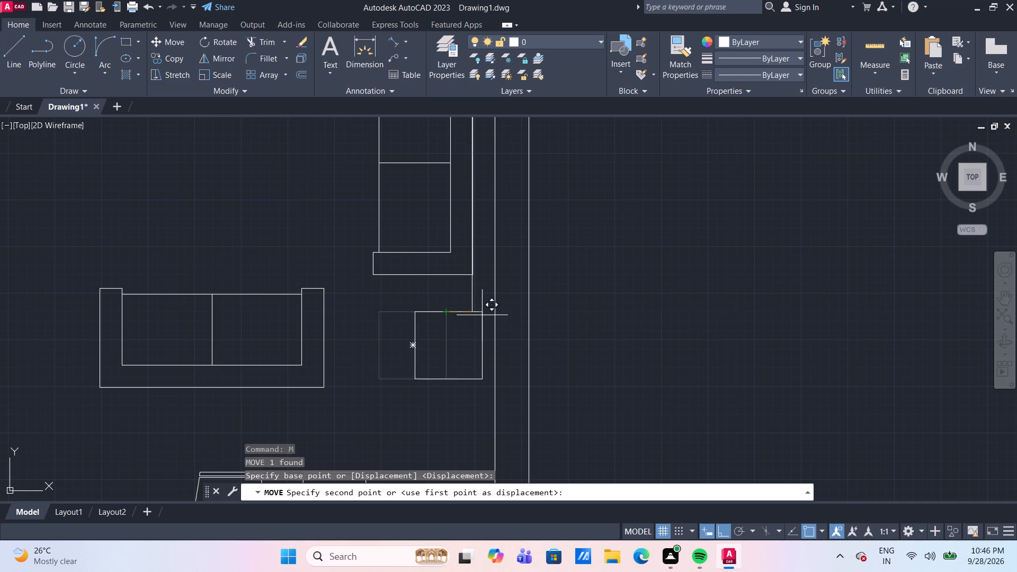
left_click(474, 311)
key("Escape")
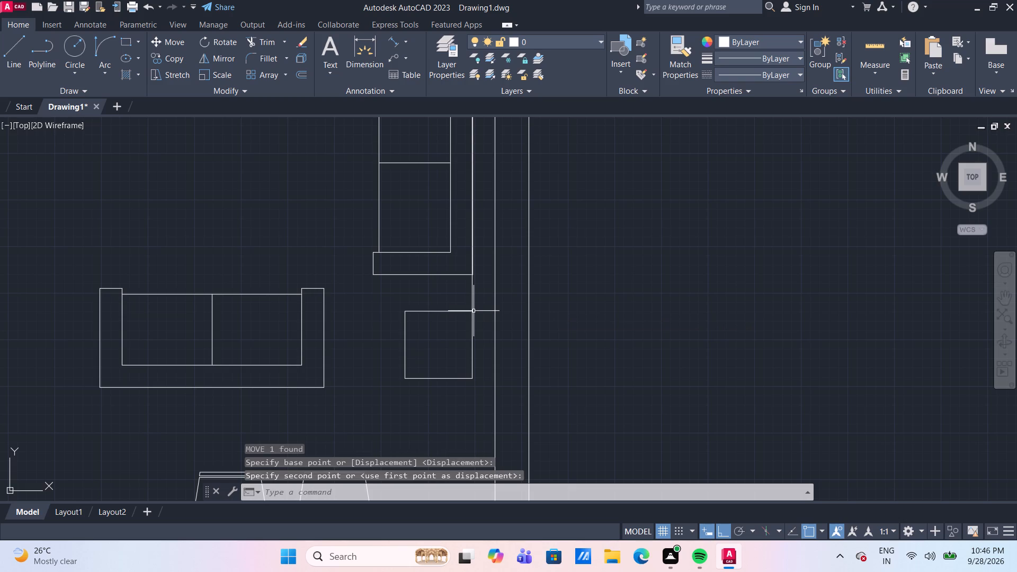
key("Escape")
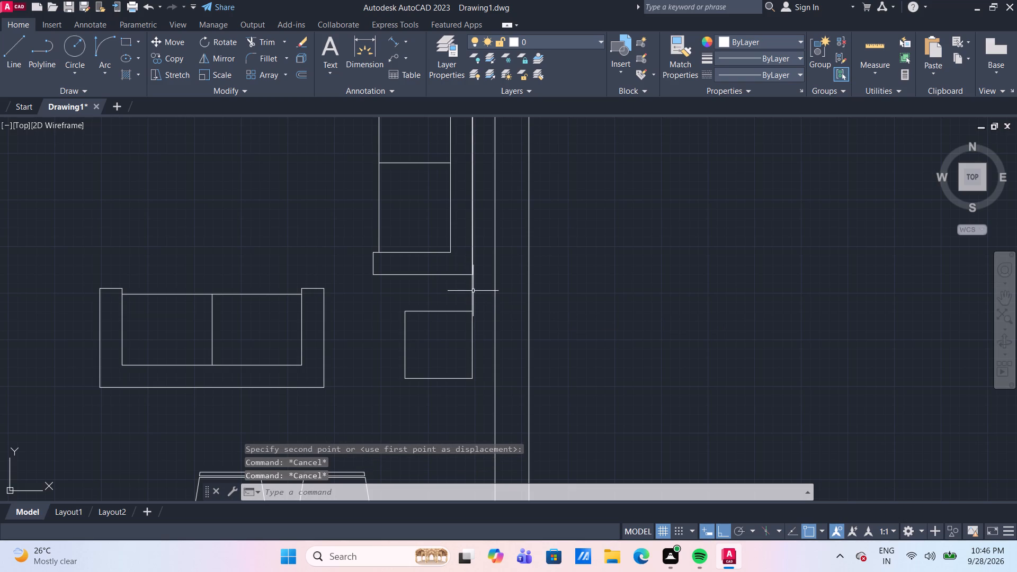
Erase the vertical guide line along the back of the vertical sofa.
left_click(472, 291)
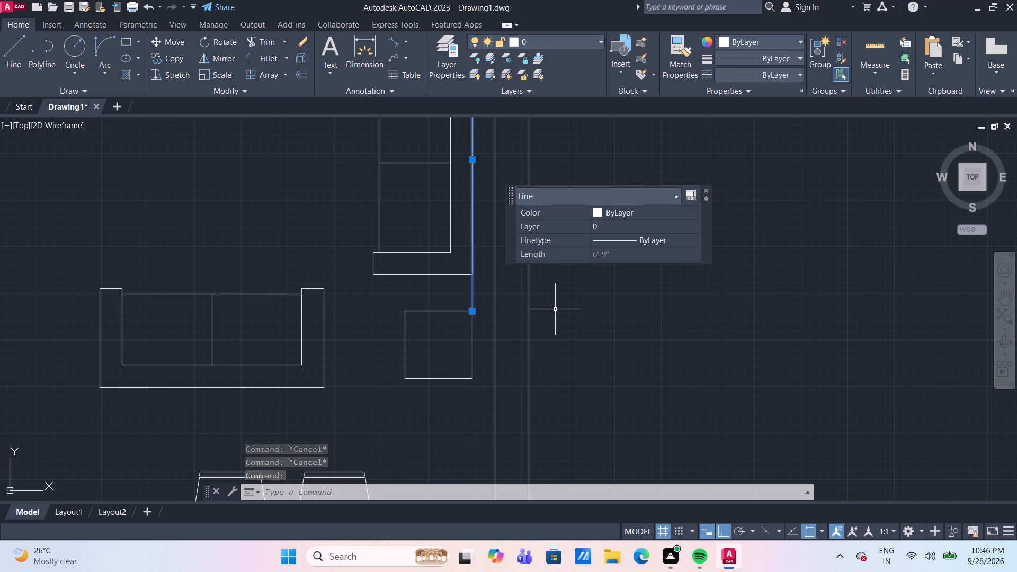
key("Delete")
Draw a 1'9" by 1'9" rectangle over the upper side table, extending down and left from its upper right corner.
scroll(555, 309, "down", 2)
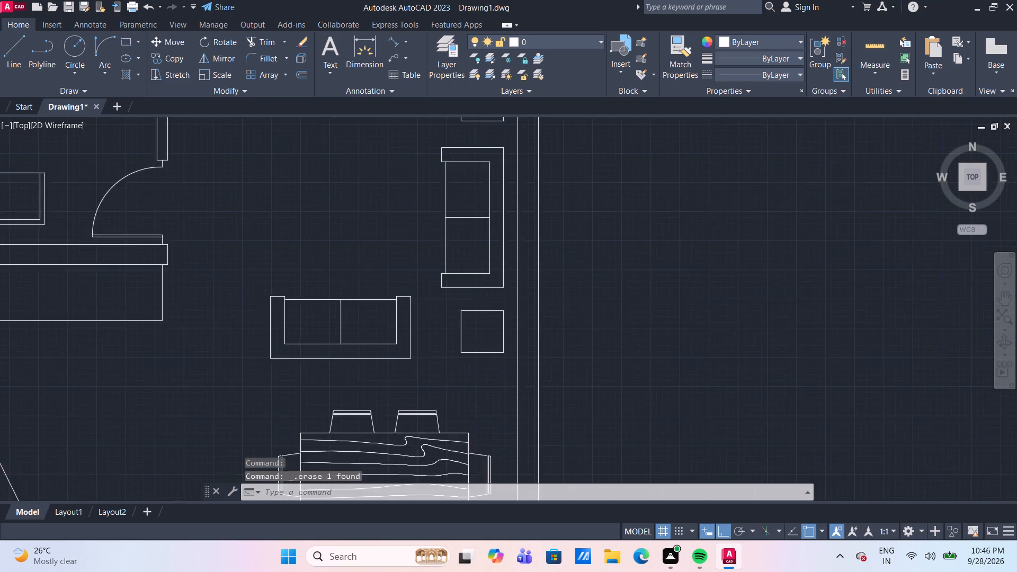
middle_click_drag(583, 288, 570, 284)
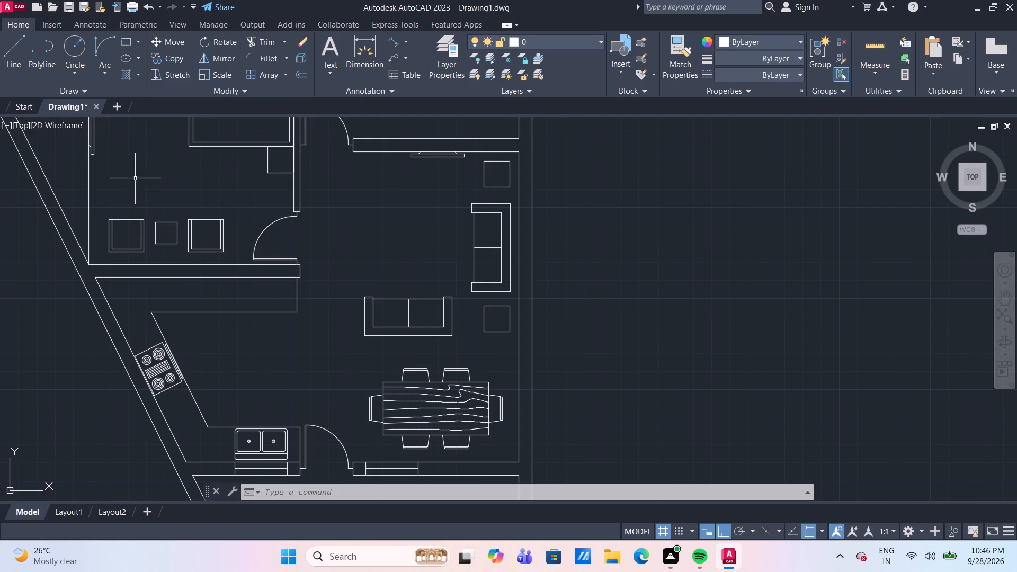
left_click_drag(125, 41, 130, 48)
scroll(508, 157, "up", 2)
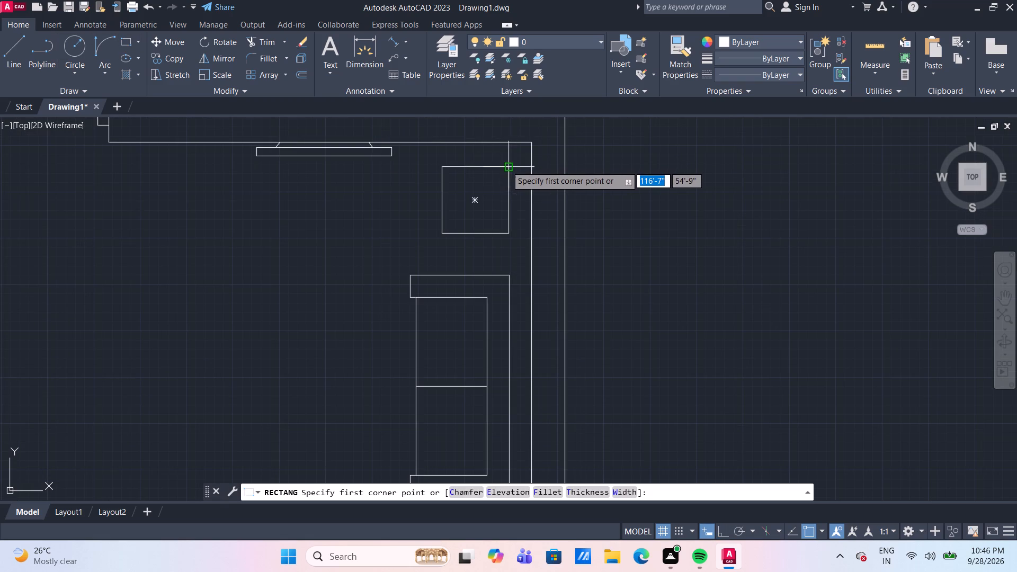
left_click(506, 167)
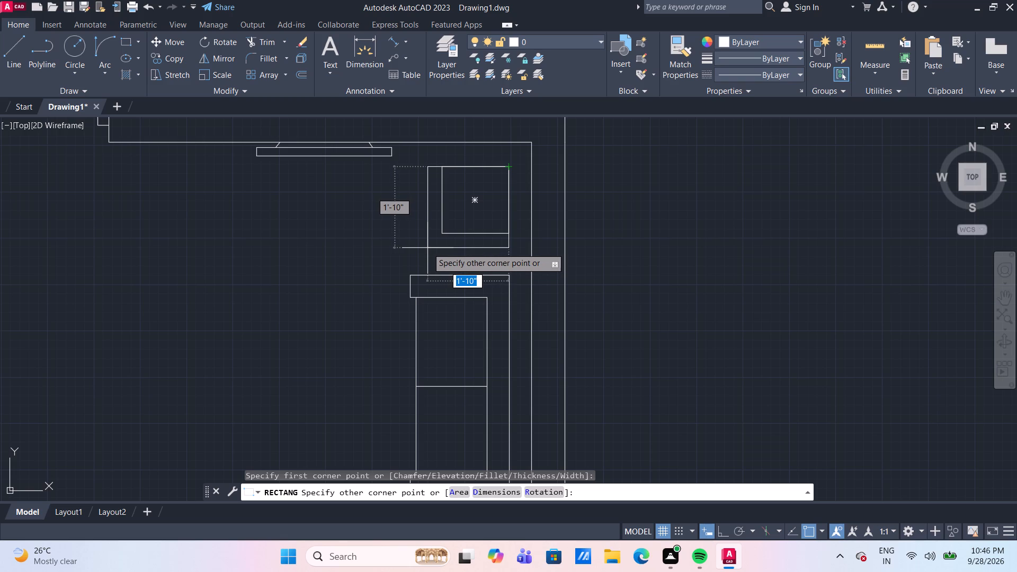
key("1")
type("'9\"")
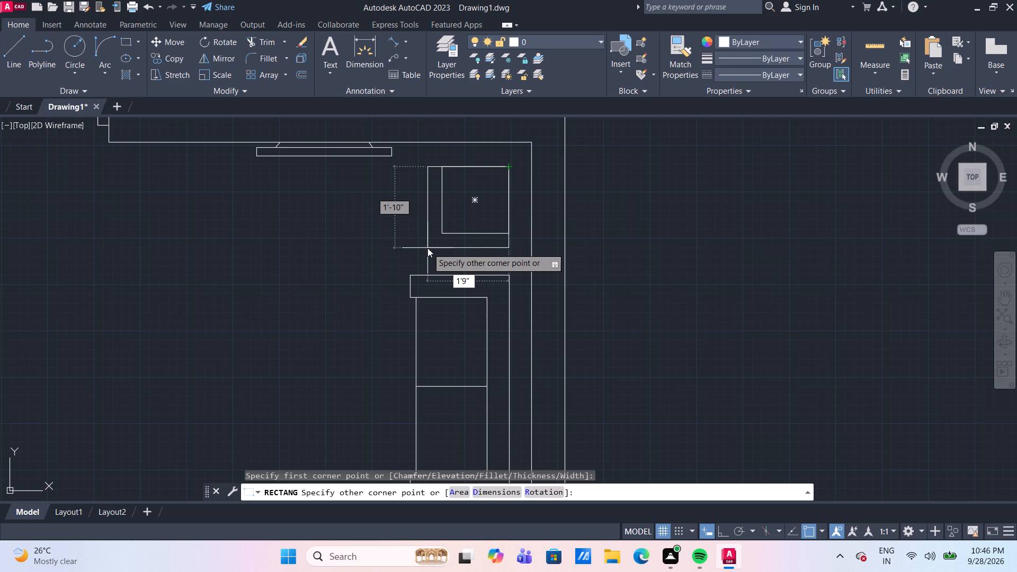
key("Tab")
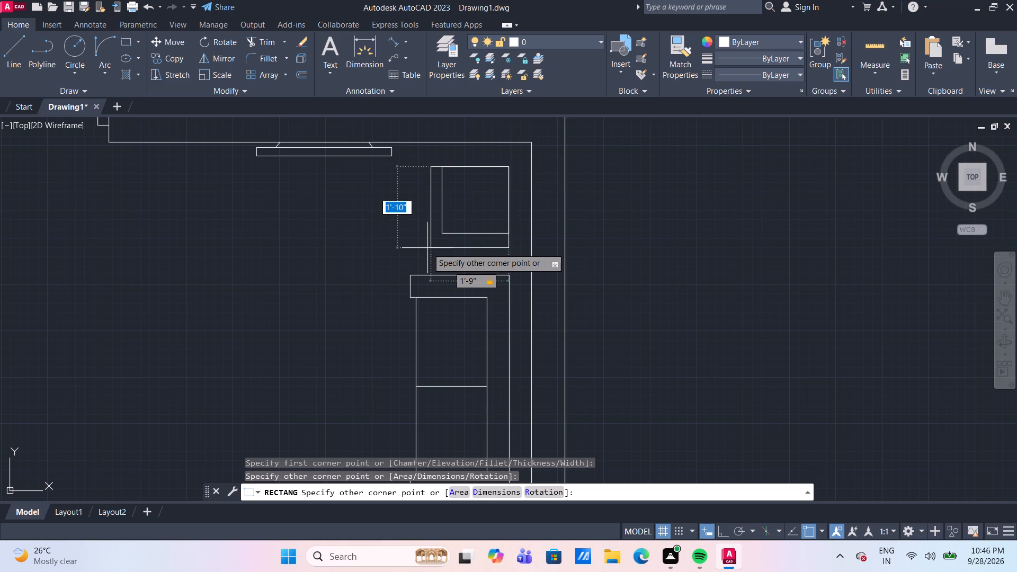
type("1'9\"")
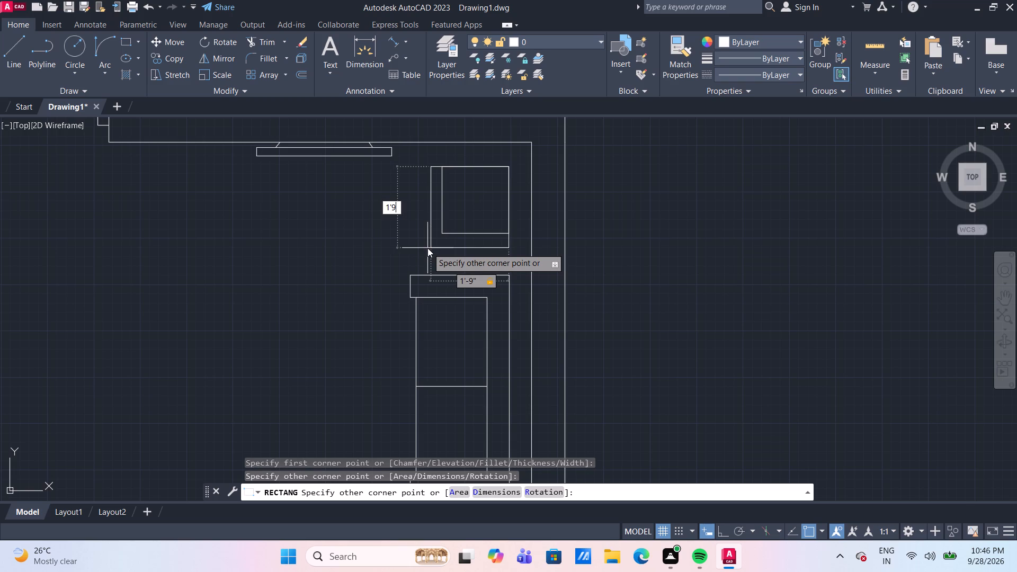
key("Return")
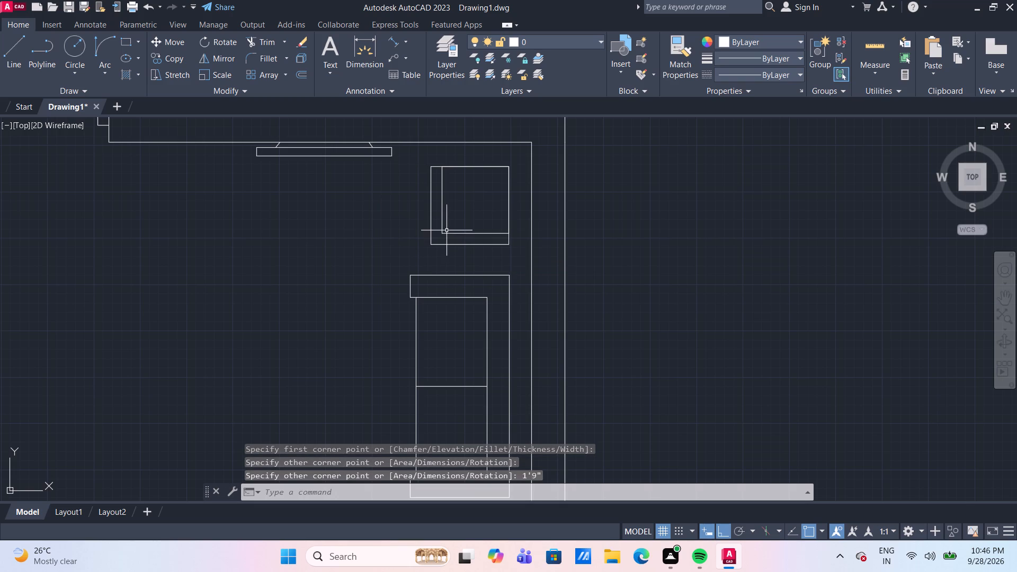
Erase the smaller inner square of the upper side table, above the vertical sofa.
left_click(447, 235)
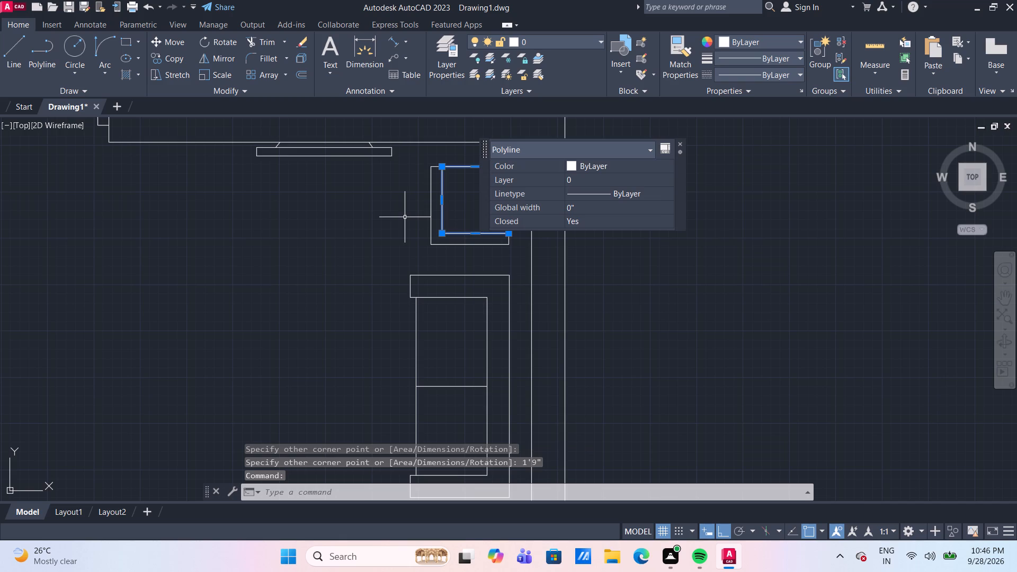
key("Delete")
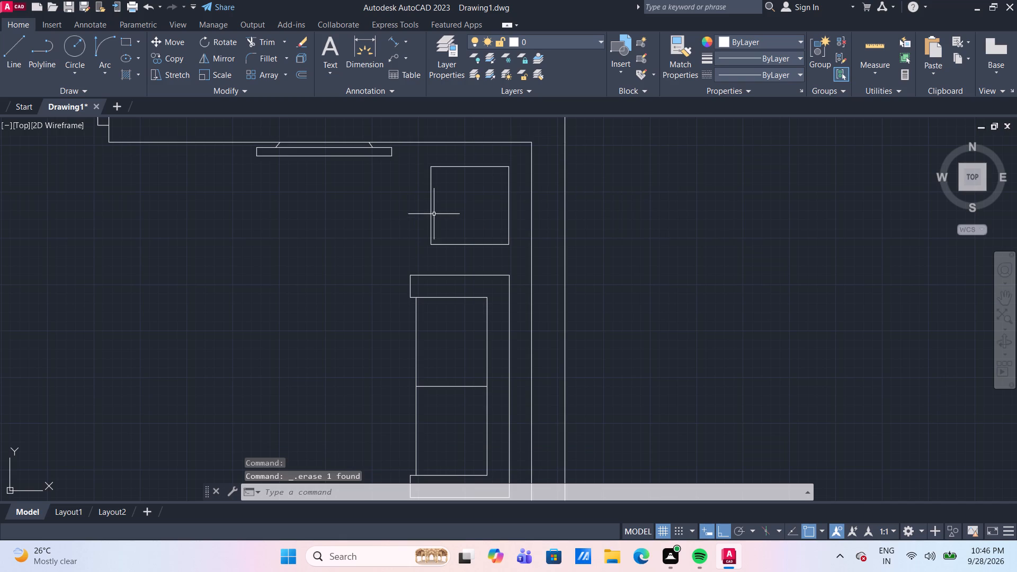
Move the 1'9" square about 8'-0" down so its lower right corner meets the lower side table's lower right corner.
left_click(431, 211)
key("m")
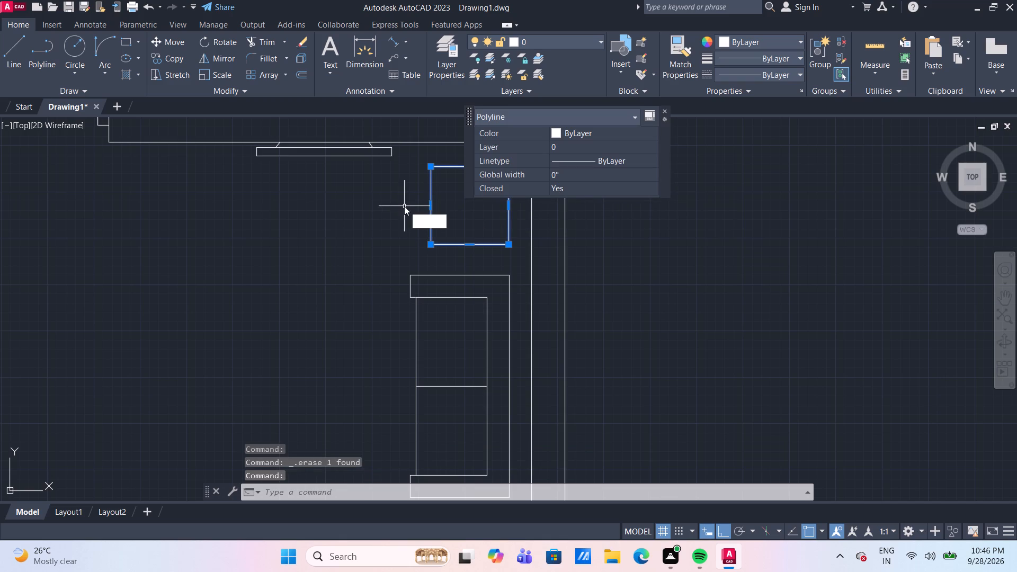
key("Return")
scroll(458, 221, "down", 2)
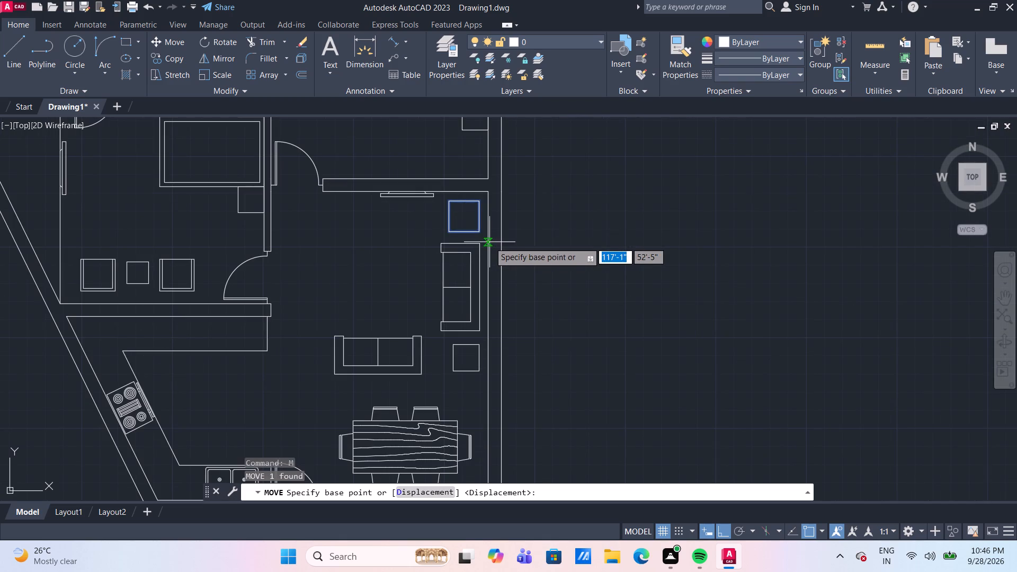
scroll(481, 198, "up", 2)
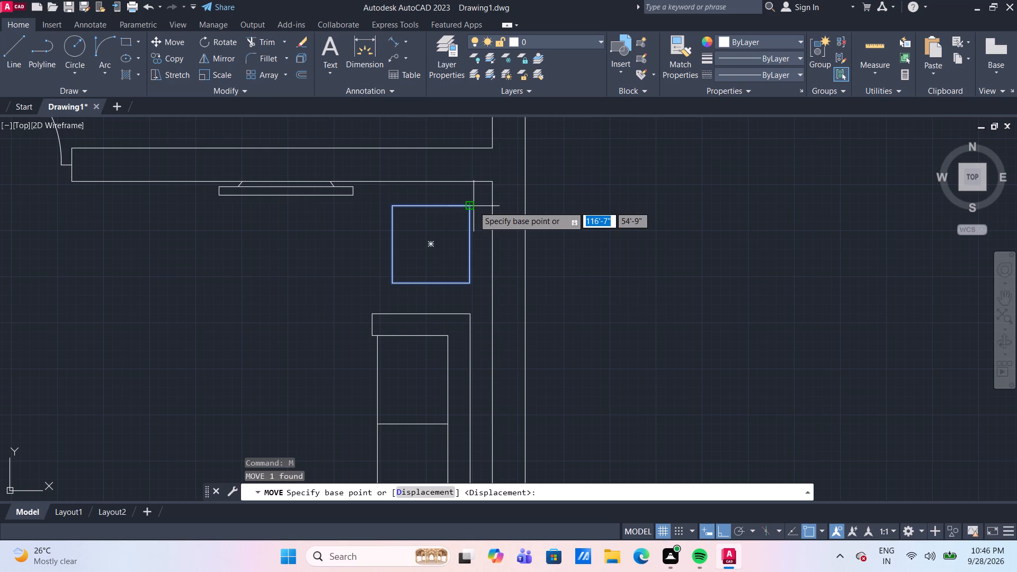
scroll(472, 207, "down", 4)
scroll(494, 258, "up", 2)
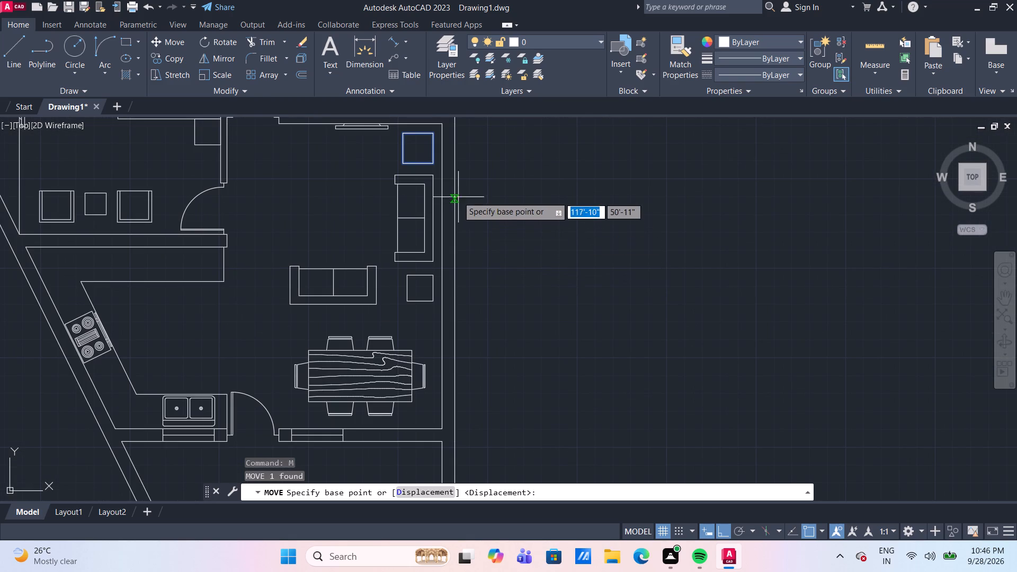
left_click(430, 167)
scroll(433, 281, "up", 3)
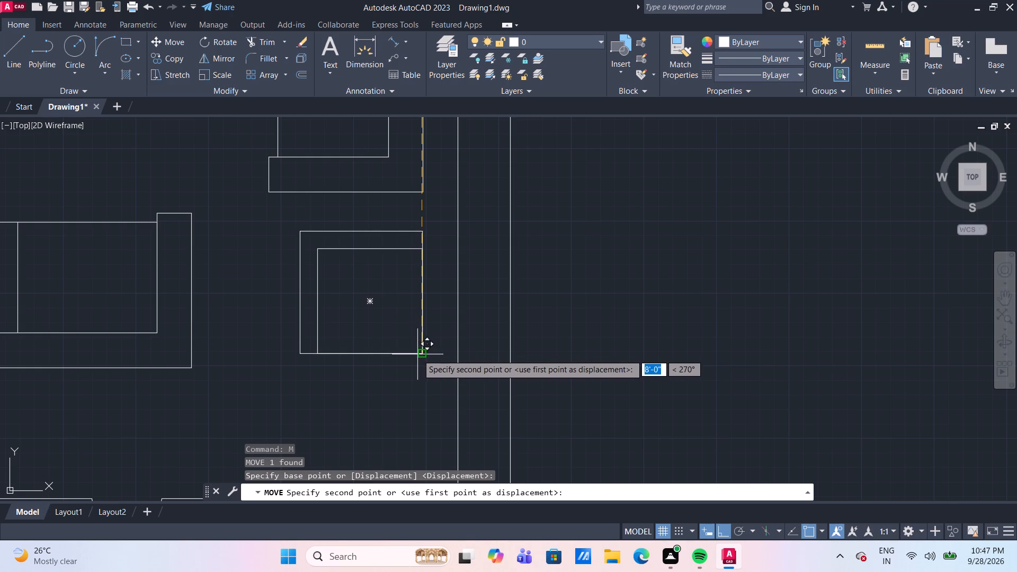
left_click(421, 354)
key("Escape")
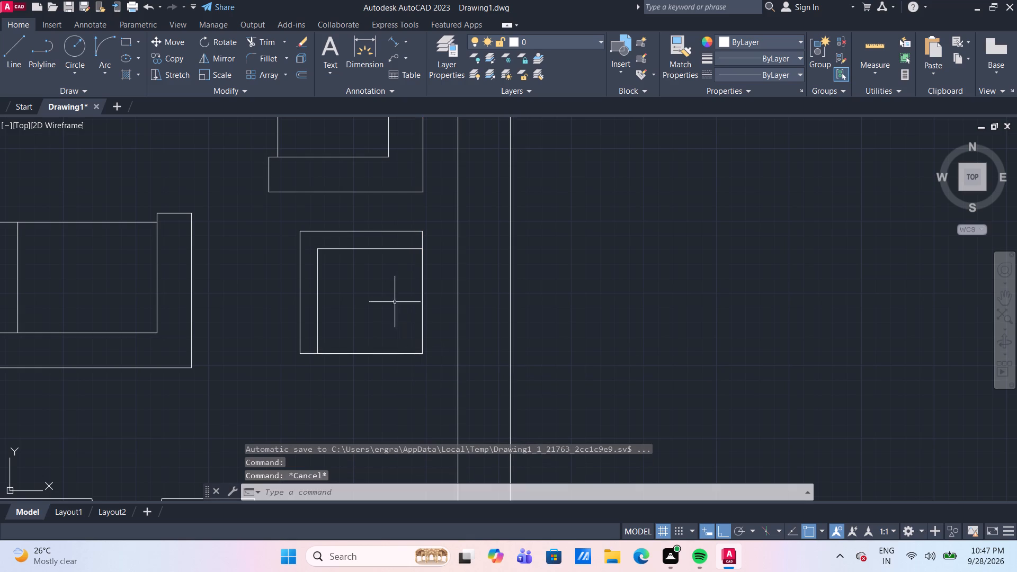
Erase the smaller inner square at the lower side table, below the vertical sofa.
left_click(362, 249)
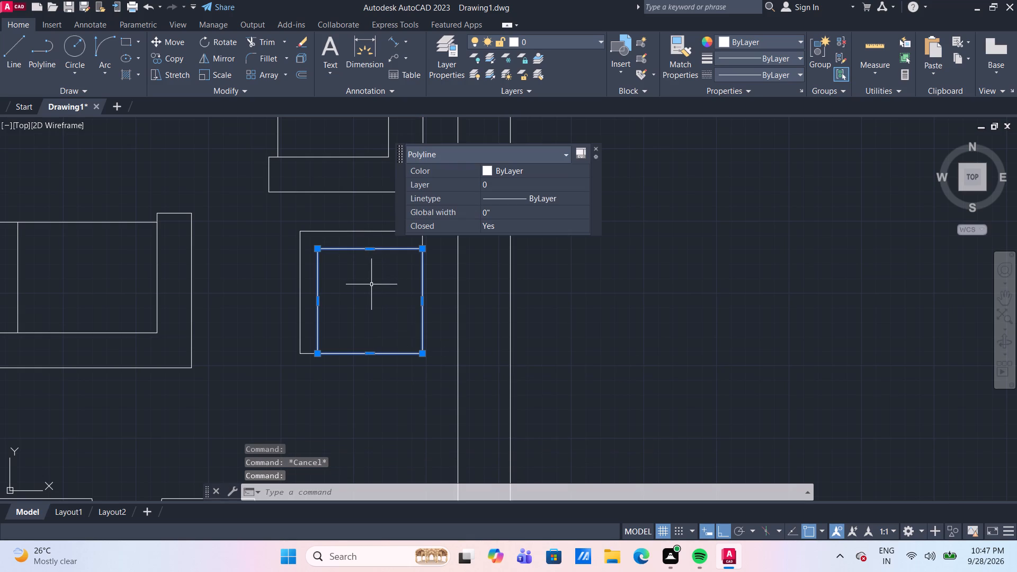
key("Delete")
Review the whole floor plan, then examine the lower room and the door and window wall below the dining area.
scroll(371, 284, "down", 3)
scroll(430, 297, "down", 1)
scroll(487, 316, "down", 1)
middle_click_drag(490, 316, 496, 308)
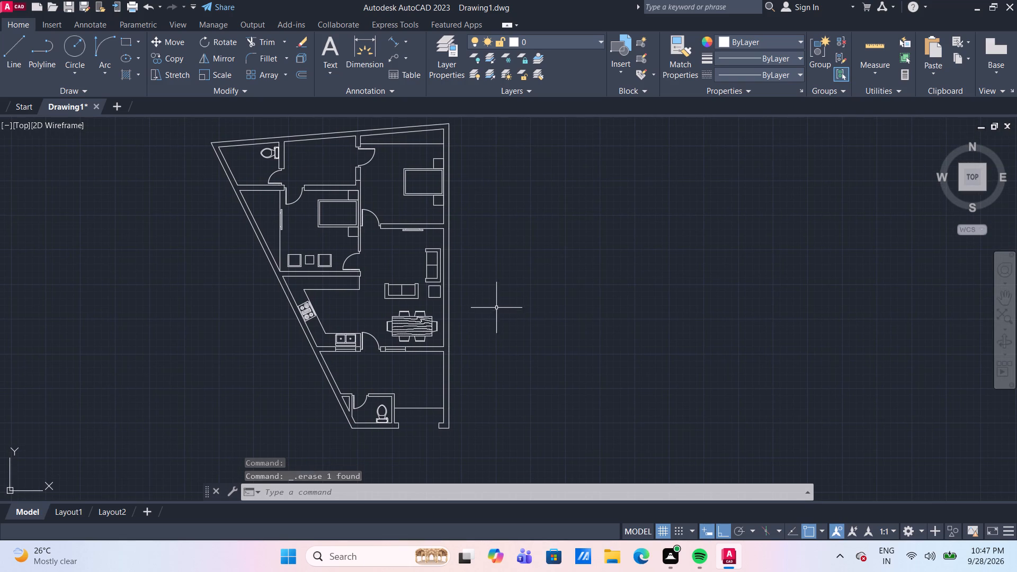
scroll(377, 333, "up", 1)
middle_click_drag(396, 385, 413, 328)
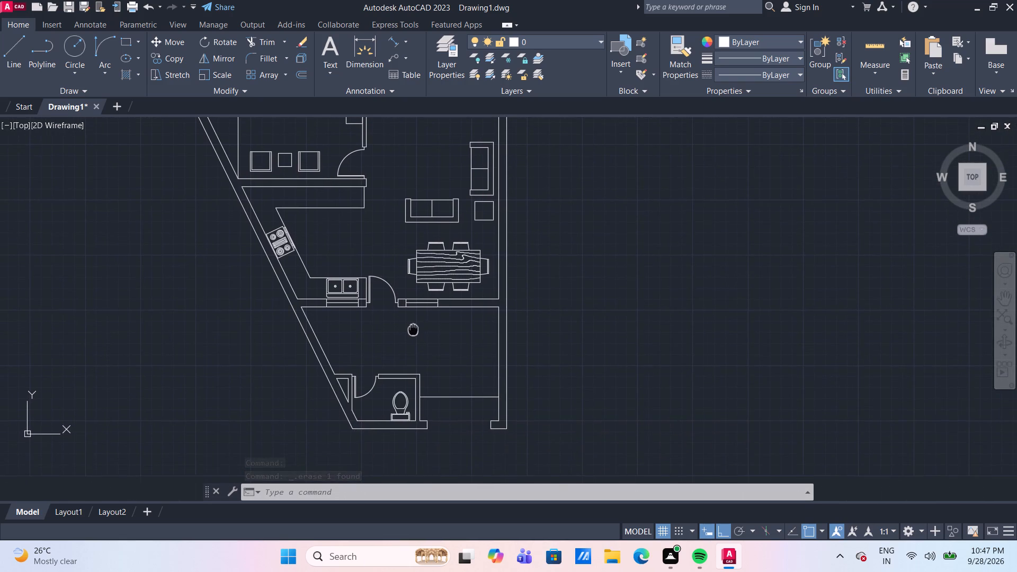
scroll(413, 328, "up", 1)
scroll(411, 292, "down", 1)
scroll(426, 323, "up", 1)
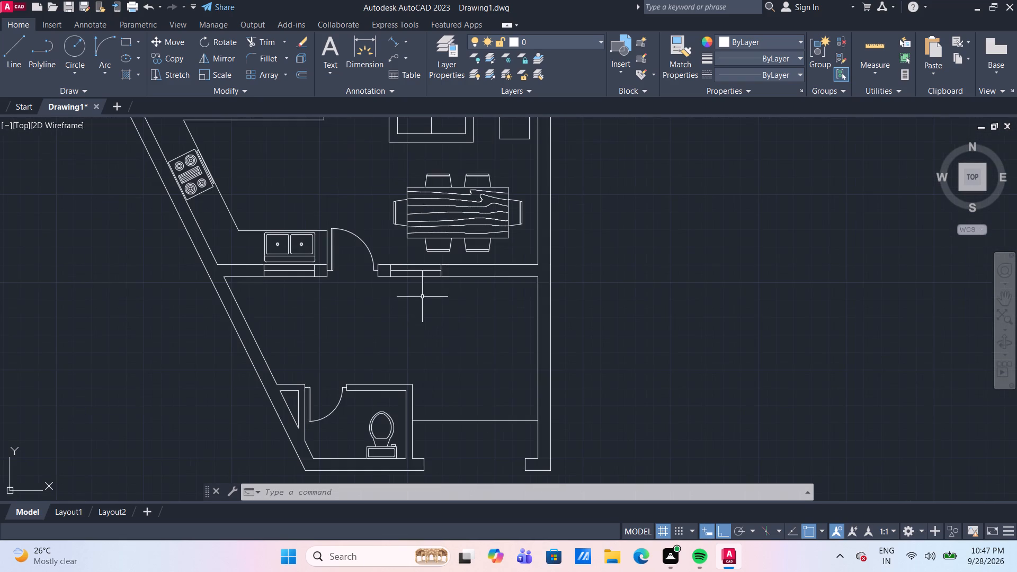
scroll(338, 293, "up", 2)
middle_click_drag(334, 290, 347, 298)
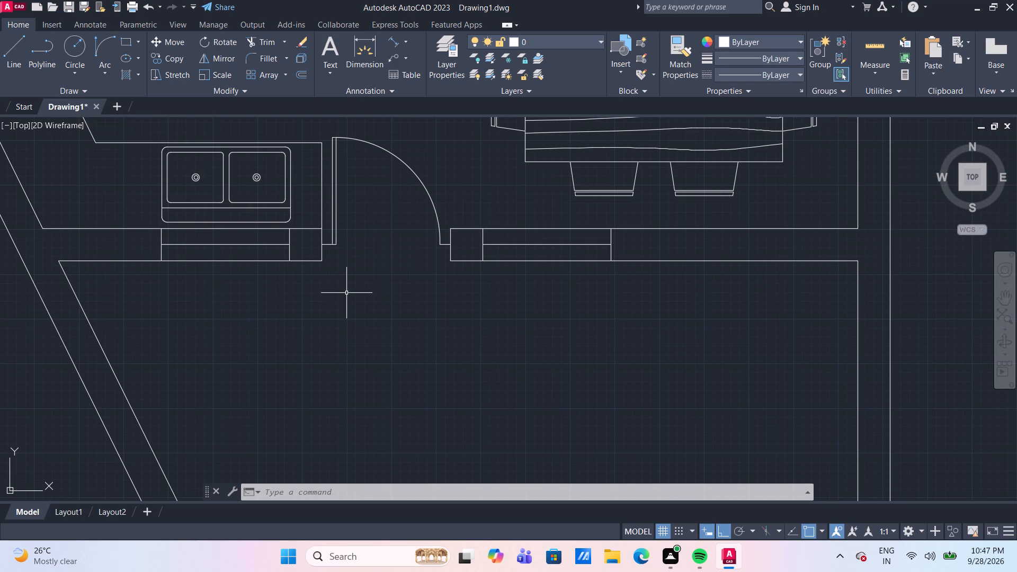
scroll(378, 355, "down", 3)
scroll(444, 405, "up", 1)
Draw a rectangle about 1'-9" wide by 1'-1" deep beside the toilet in the lower bathroom, just above the bottom wall.
middle_click_drag(444, 398, 447, 338)
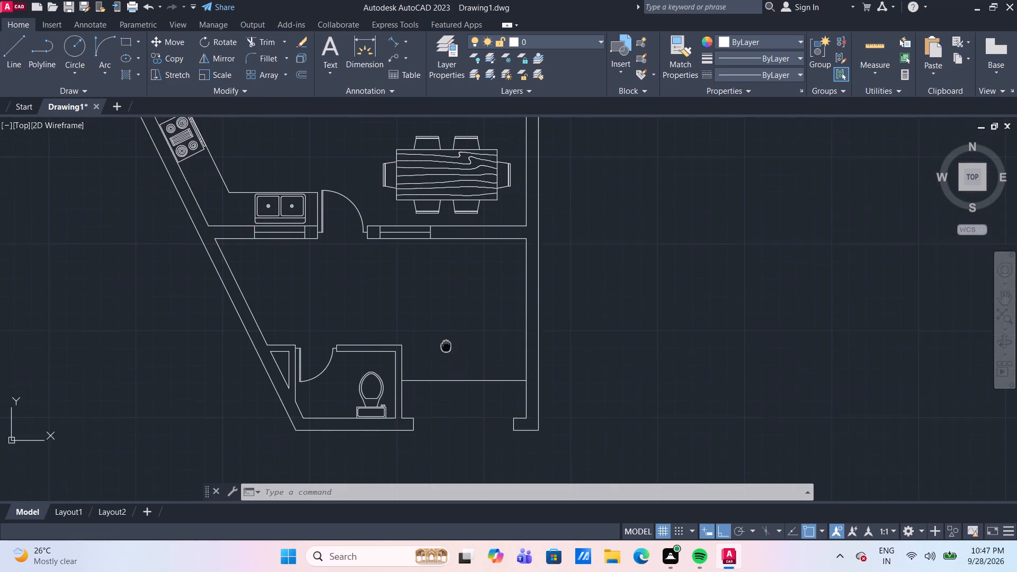
middle_click_drag(447, 338, 465, 294)
scroll(395, 327, "up", 2)
middle_click_drag(372, 328, 382, 309)
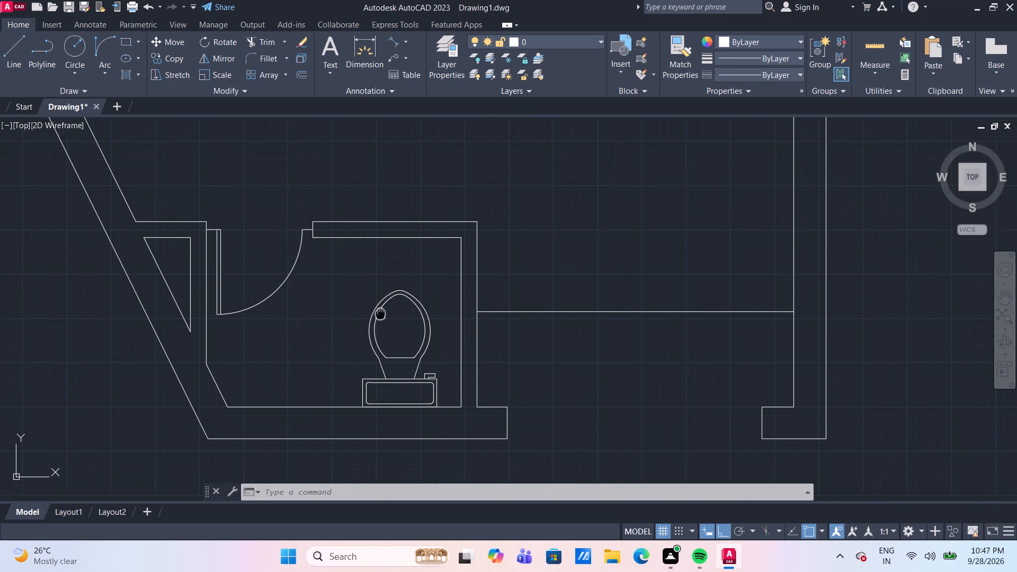
middle_click_drag(382, 309, 387, 299)
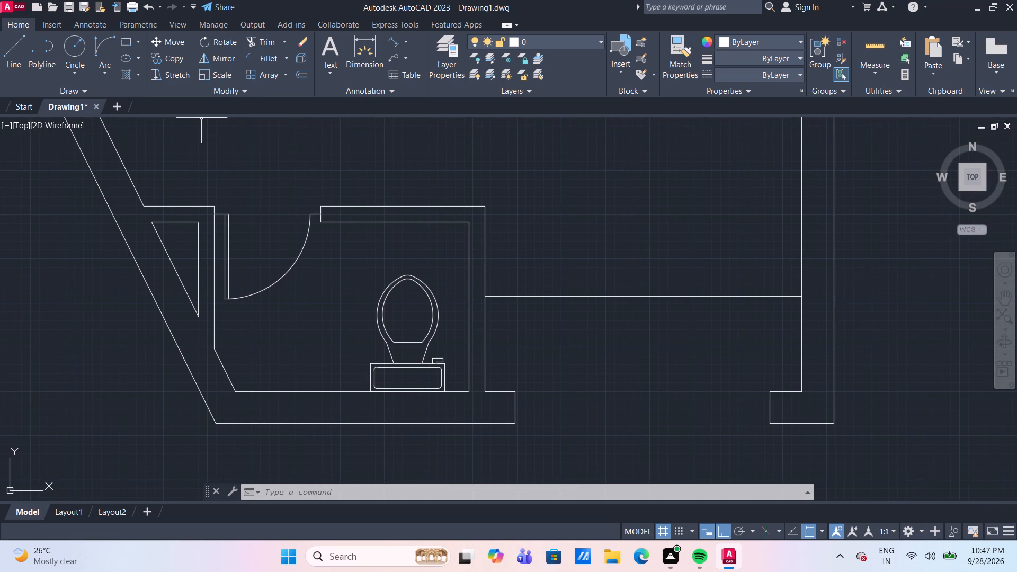
left_click(123, 46)
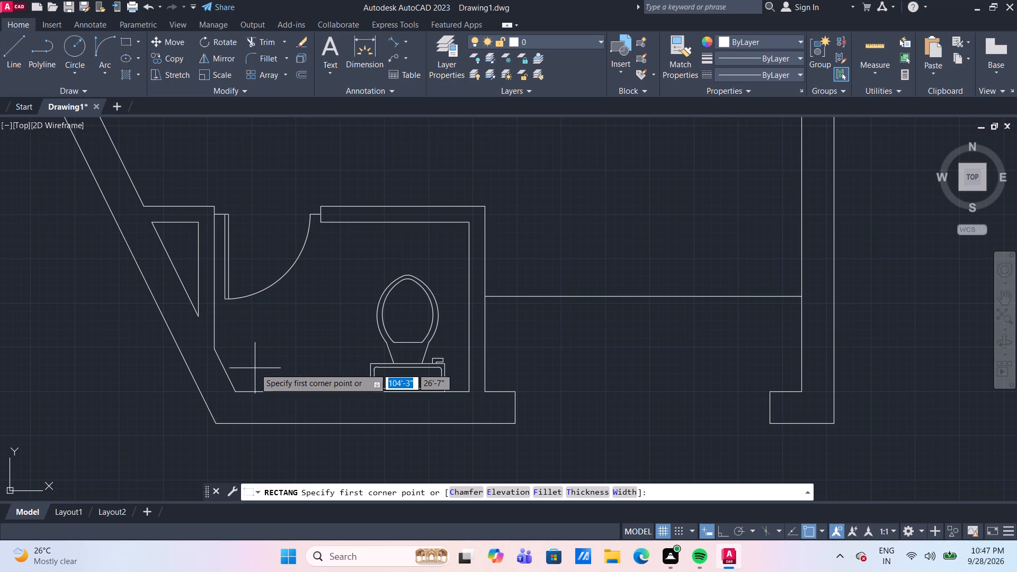
scroll(260, 371, "up", 1)
left_click(265, 397)
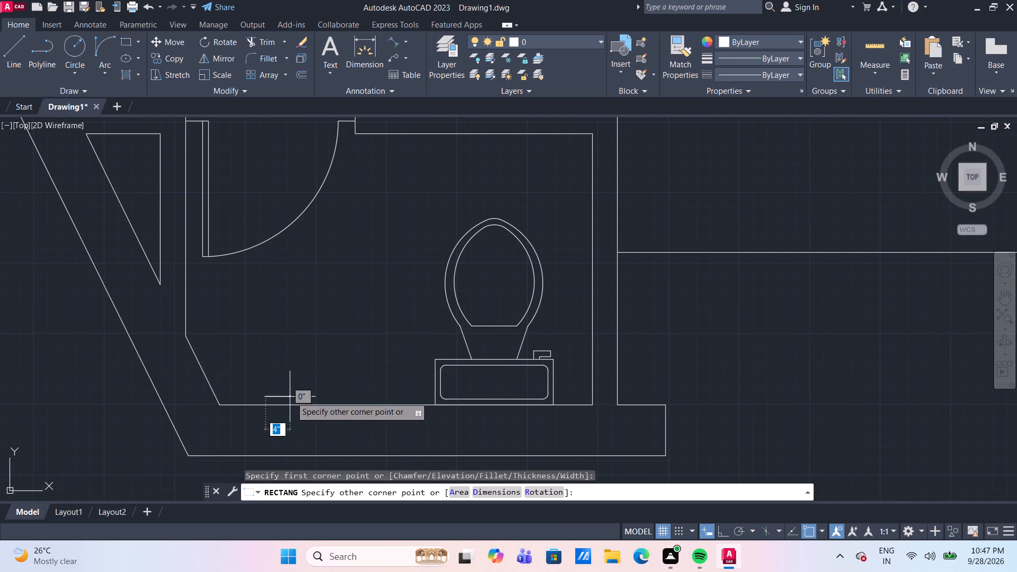
left_click(386, 321)
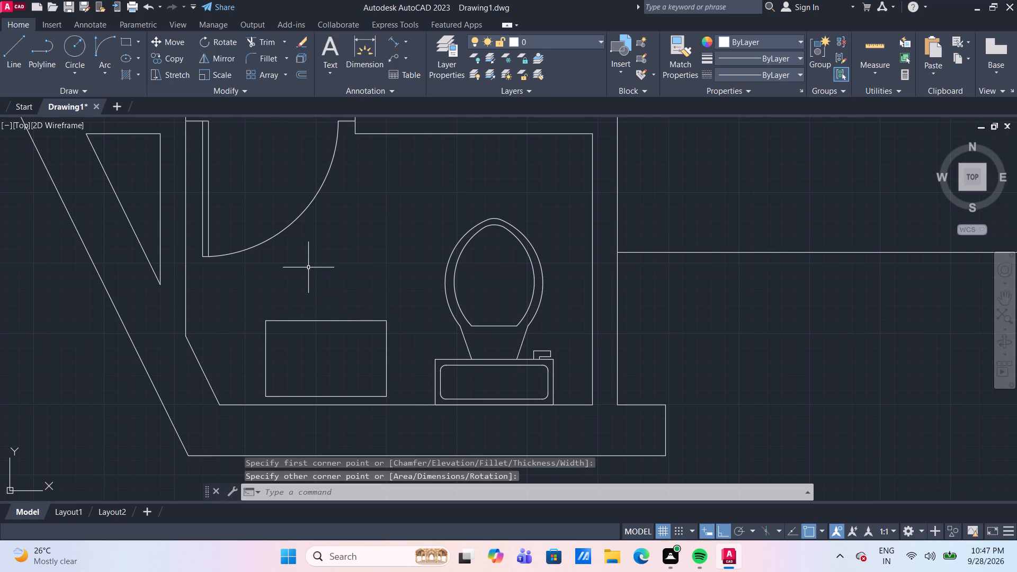
Offset the new bathroom rectangle inward by 1".
key("o")
key("Return")
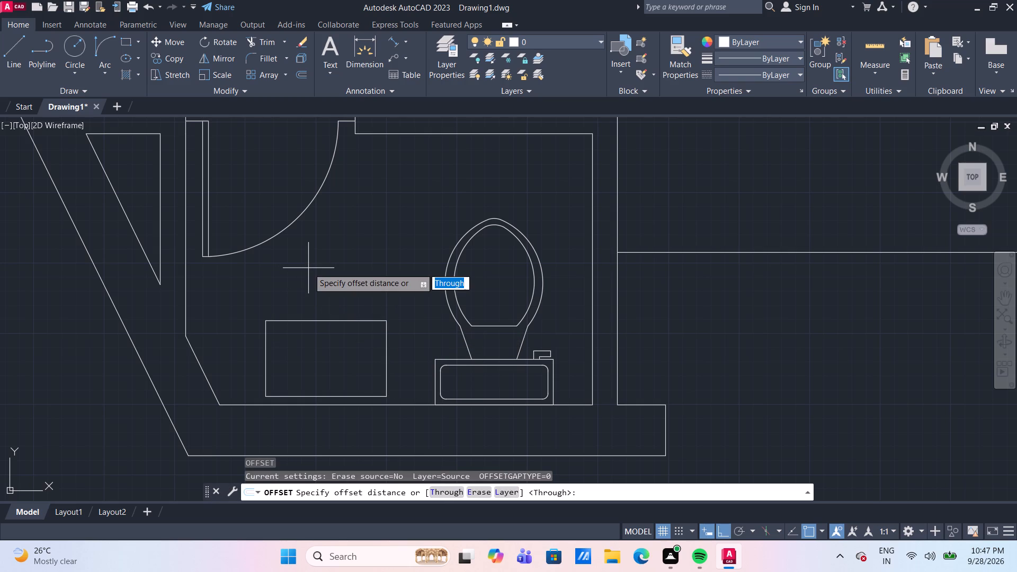
key("Return")
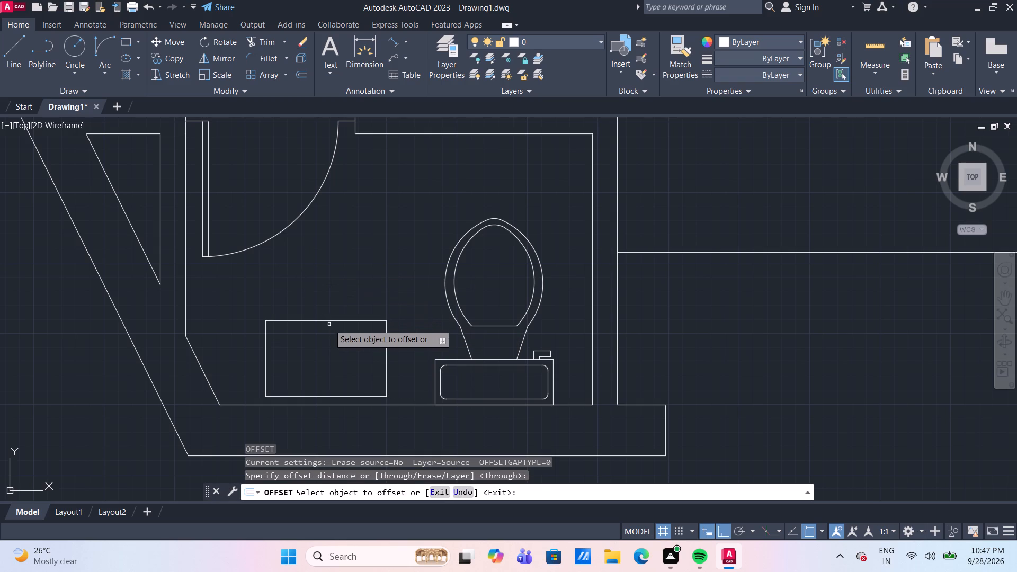
left_click(327, 320)
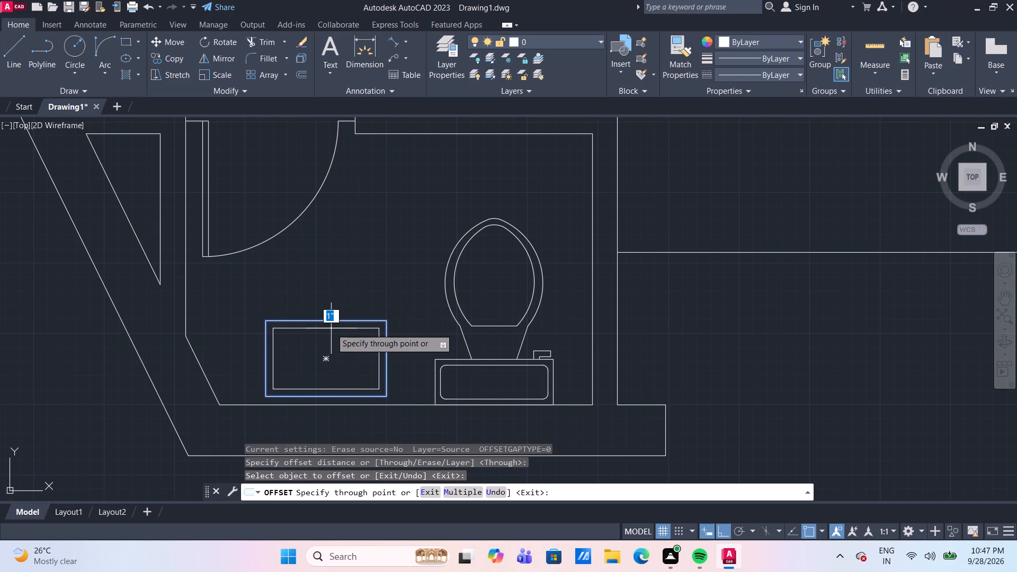
type("1\"")
key("Return")
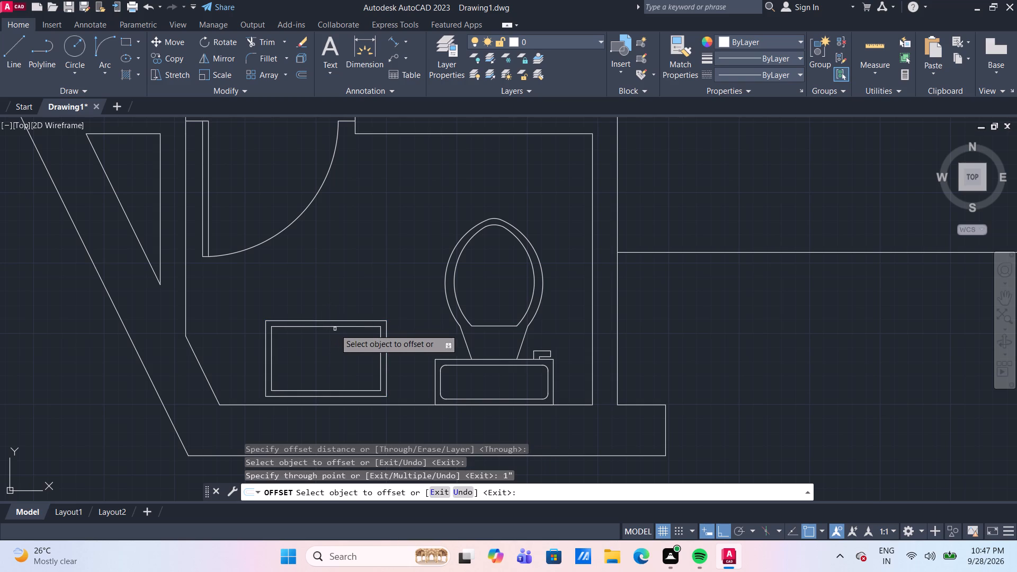
Draw a vertical line from the midpoint of the lower bathroom basin's inner bottom edge down to the bottom wall.
left_click(13, 44)
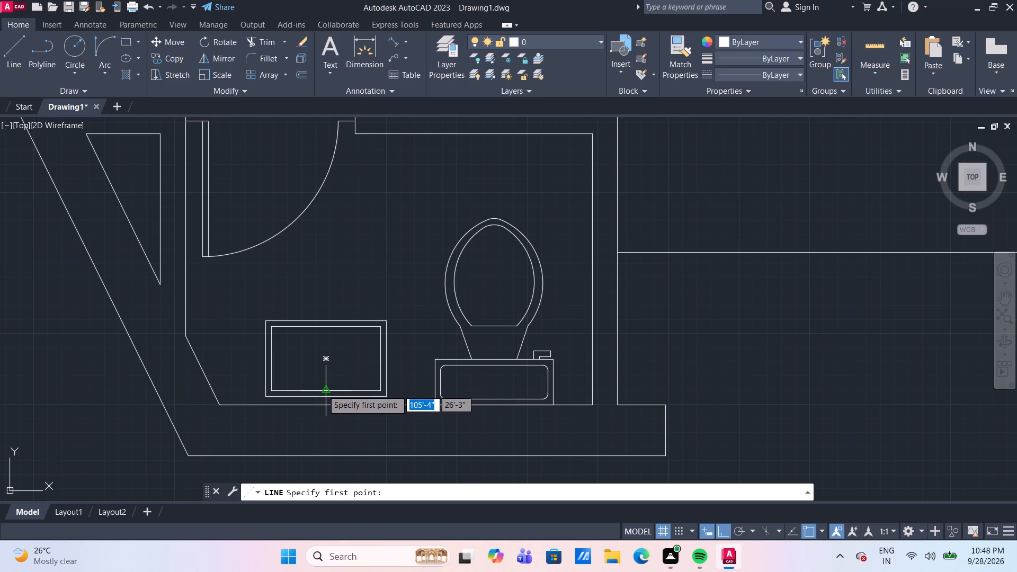
left_click(323, 389)
left_click(328, 404)
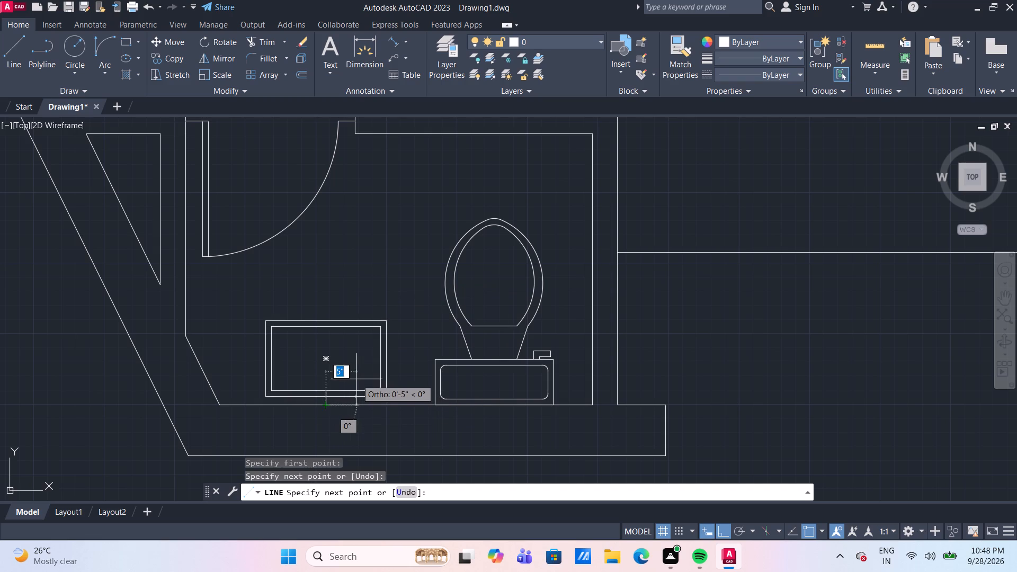
key("Escape")
Offset the short vertical line below the basin by 1" toward the toilet.
key("o")
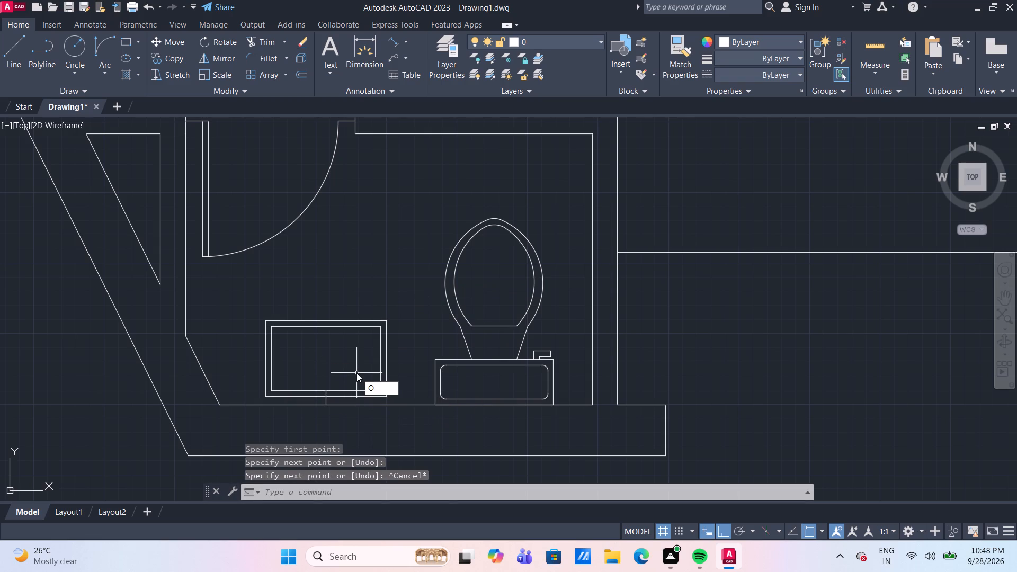
key("Return")
key("Return")
scroll(283, 392, "up", 3)
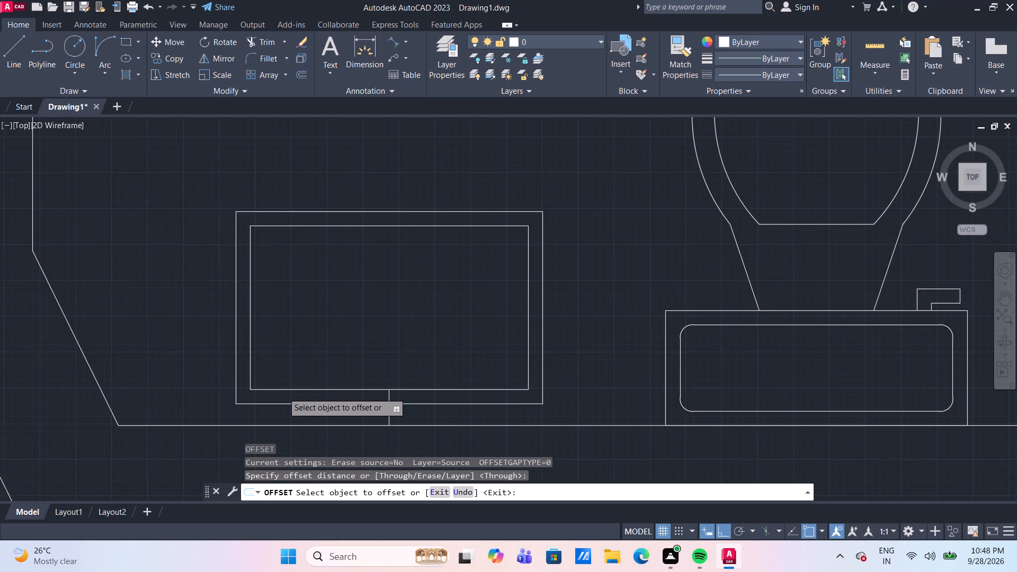
left_click(450, 399)
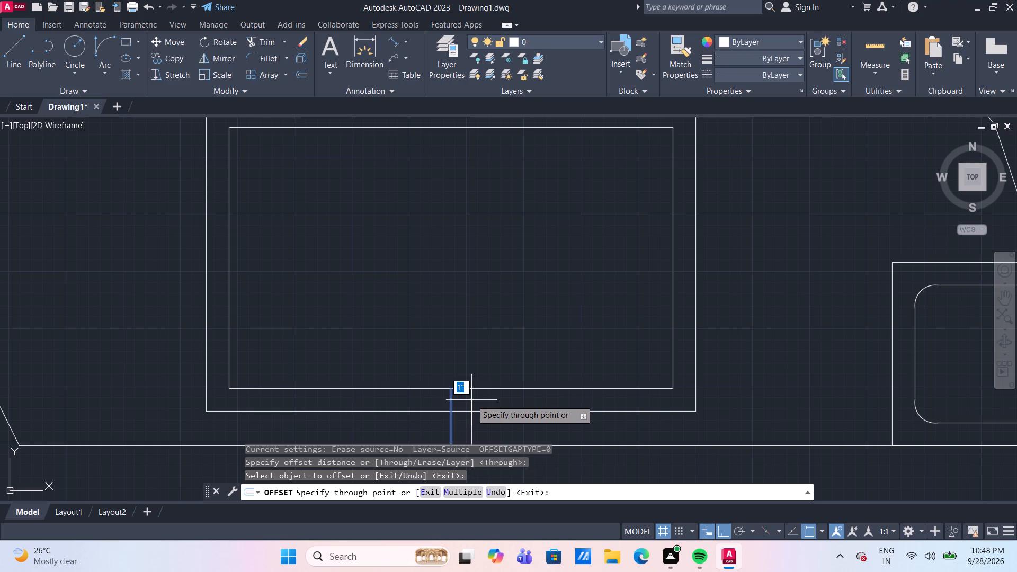
type("1\"")
key("Return")
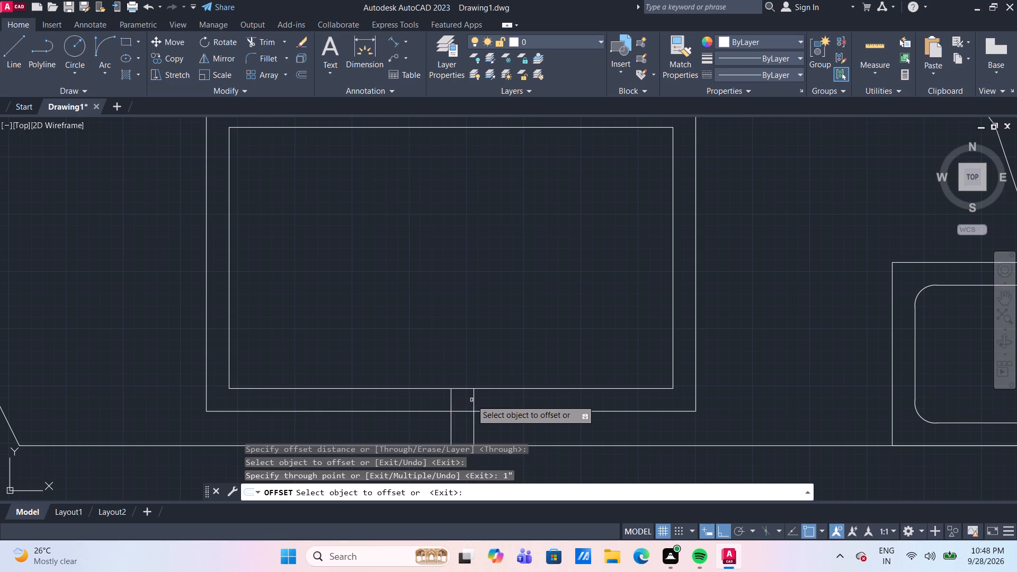
scroll(471, 400, "down", 6)
scroll(473, 400, "up", 3)
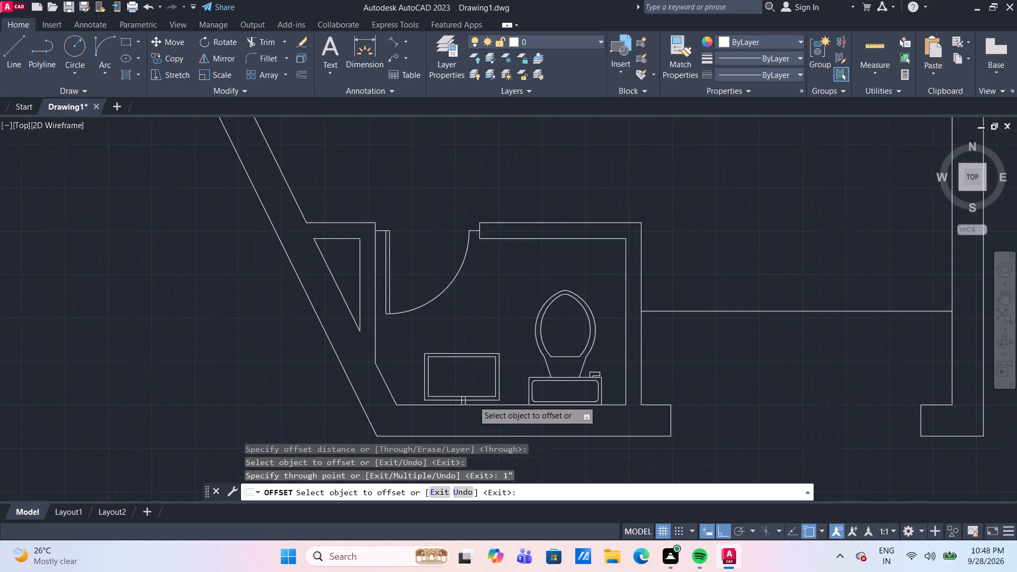
scroll(493, 301, "down", 2)
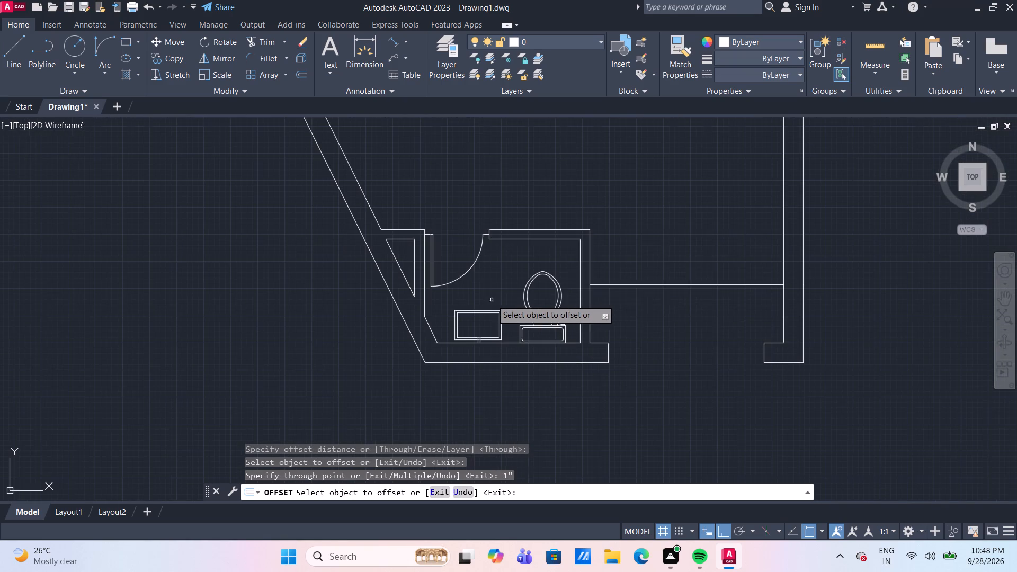
scroll(645, 218, "down", 2)
scroll(608, 247, "up", 2)
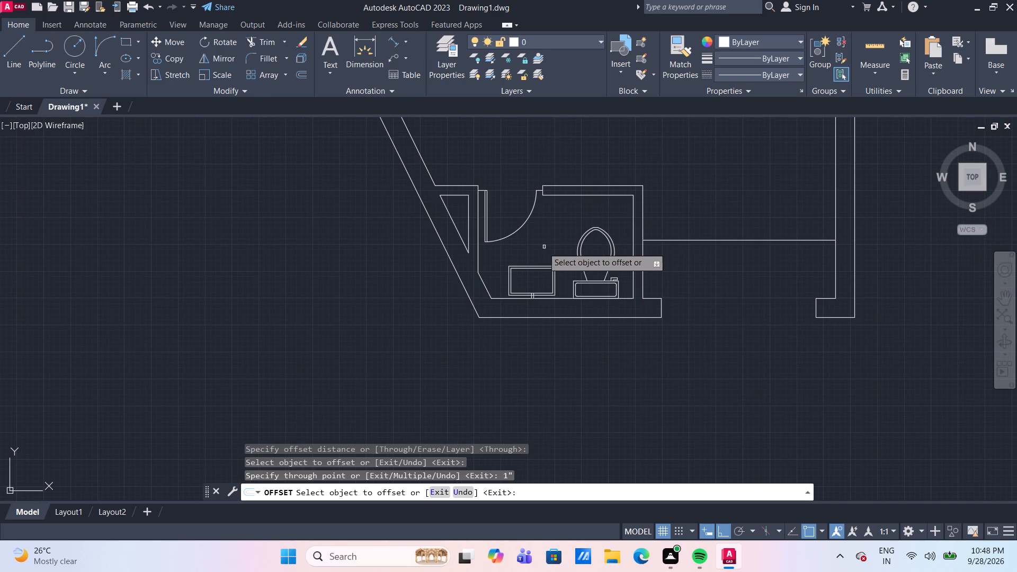
key("Escape")
Draw a coffee table rectangle about 2'-2" wide by 3'-9" long in the living room, beside the vertical sofa and above the horizontal one.
scroll(549, 308, "up", 1)
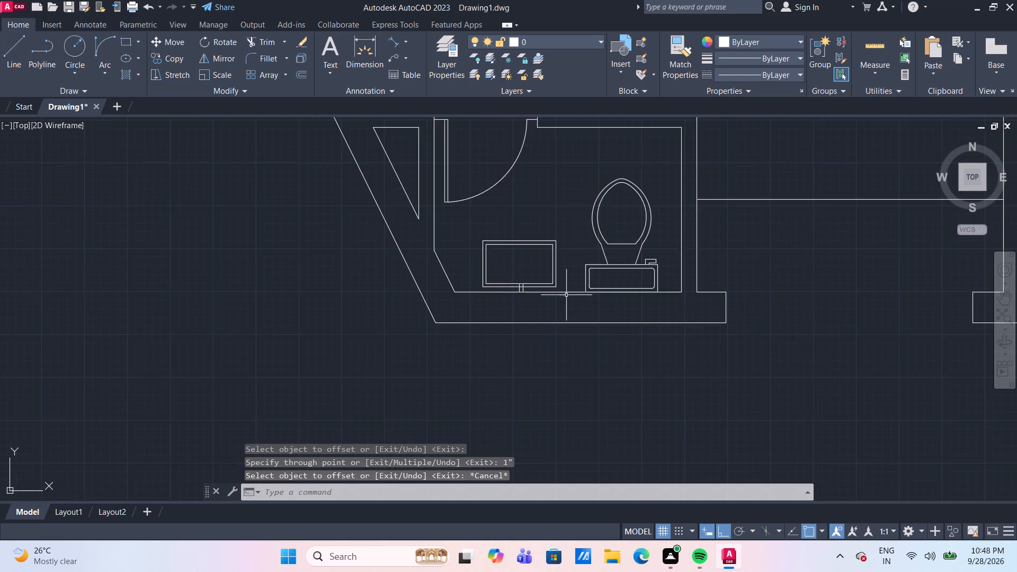
scroll(574, 293, "up", 1)
middle_click_drag(643, 175, 515, 240)
scroll(515, 240, "down", 4)
scroll(583, 212, "down", 2)
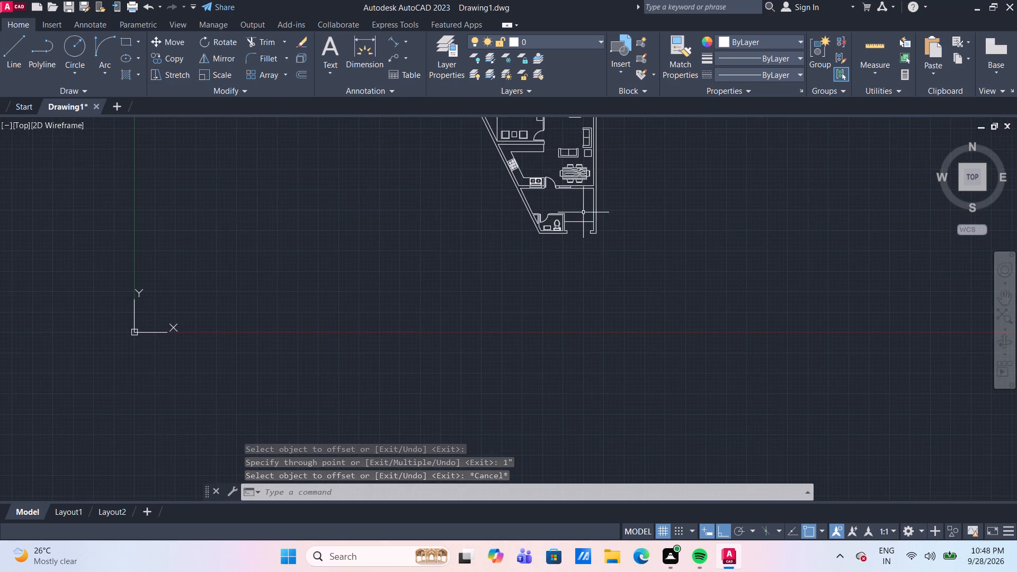
scroll(587, 179, "up", 1)
scroll(574, 220, "up", 2)
middle_click_drag(574, 221, 543, 234)
scroll(550, 180, "down", 3)
middle_click_drag(555, 131, 506, 228)
scroll(503, 221, "up", 3)
middle_click_drag(429, 231, 430, 252)
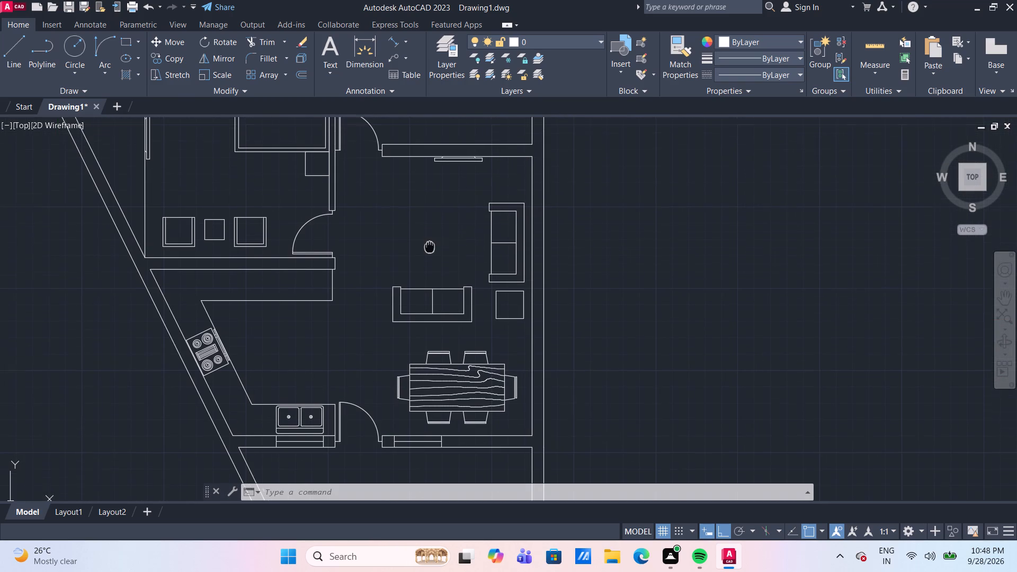
middle_click_drag(430, 252, 427, 263)
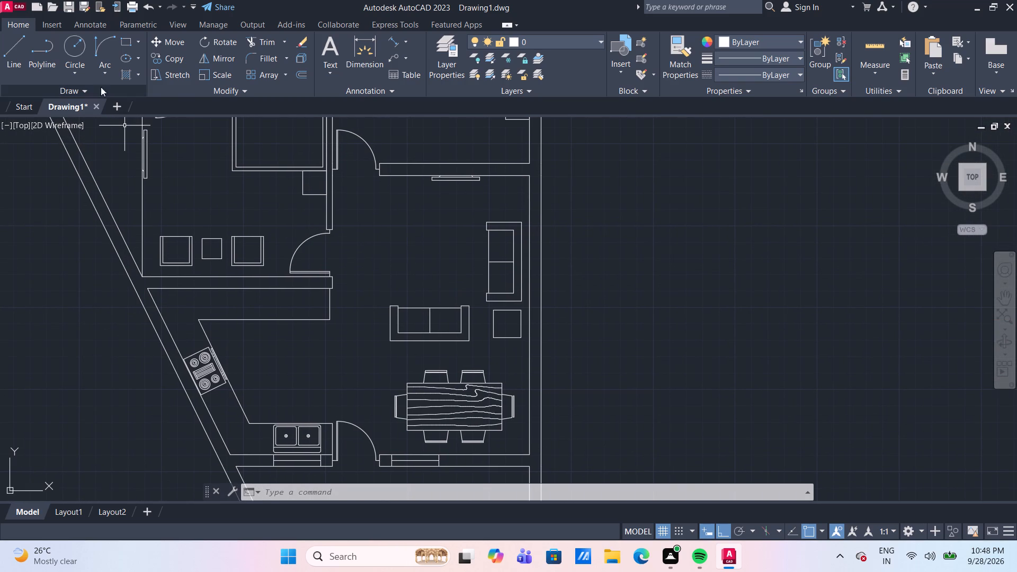
left_click(126, 43)
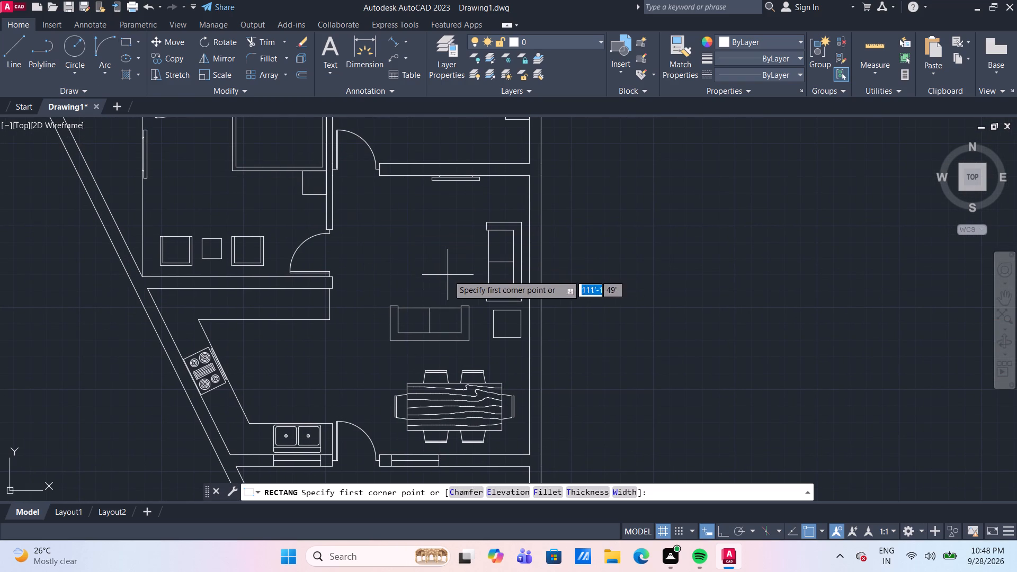
left_click_drag(459, 289, 455, 283)
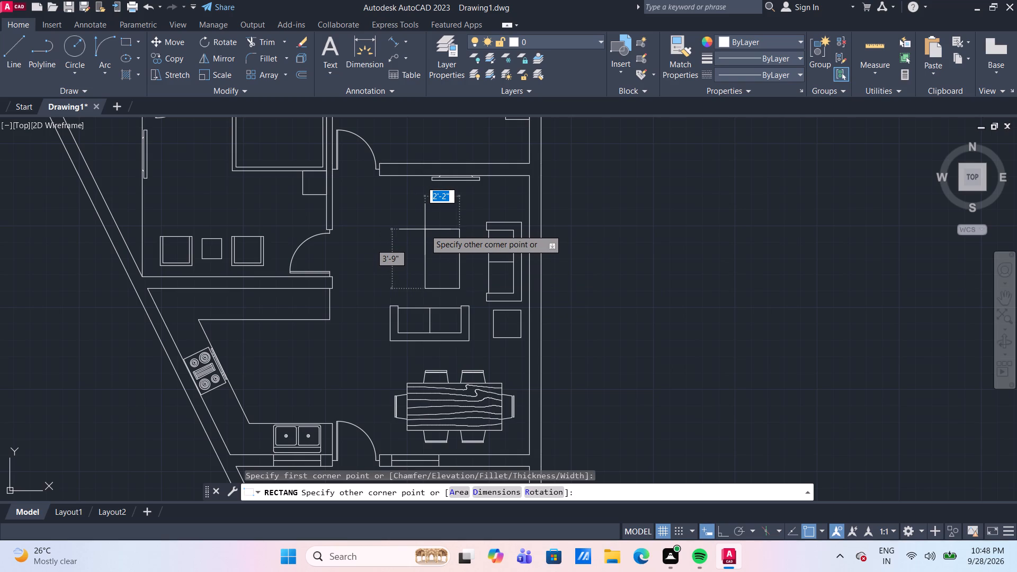
left_click(425, 229)
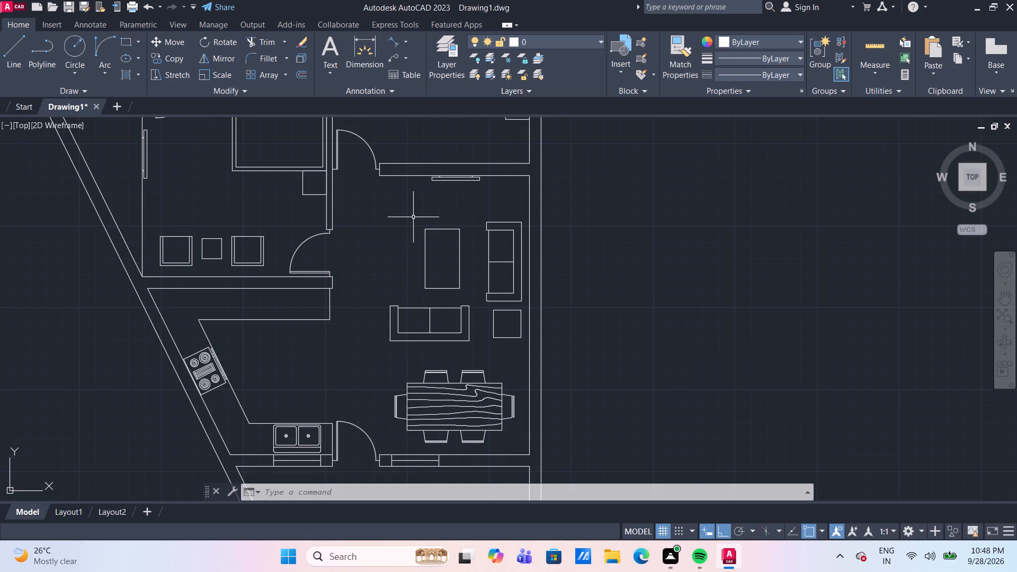
Draw a small drain circle at the centre of the lower bathroom basin.
scroll(413, 217, "down", 3)
scroll(371, 181, "up", 1)
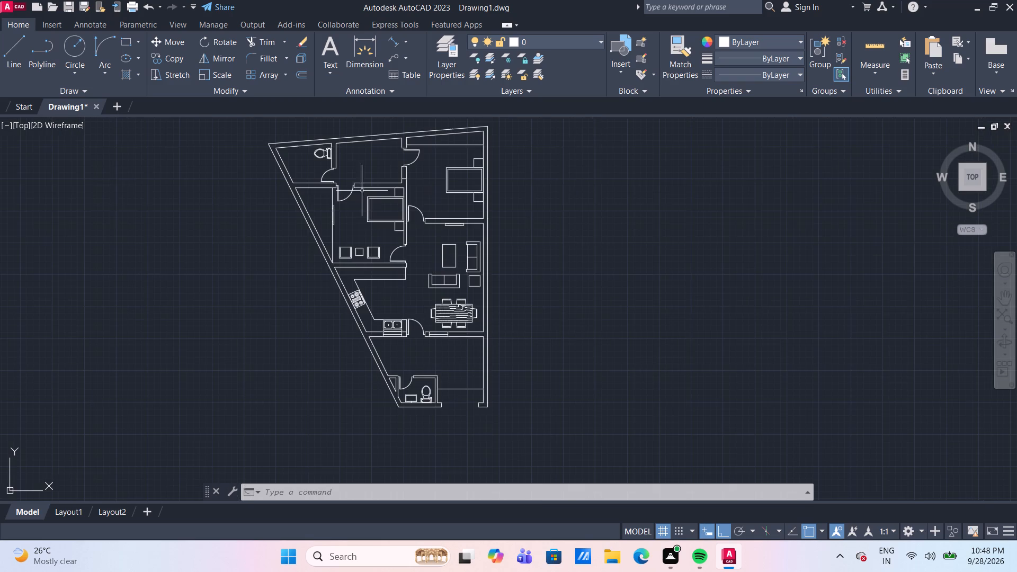
scroll(381, 360, "up", 1)
scroll(456, 418, "up", 1)
middle_click_drag(447, 360, 443, 297)
scroll(443, 301, "up", 1)
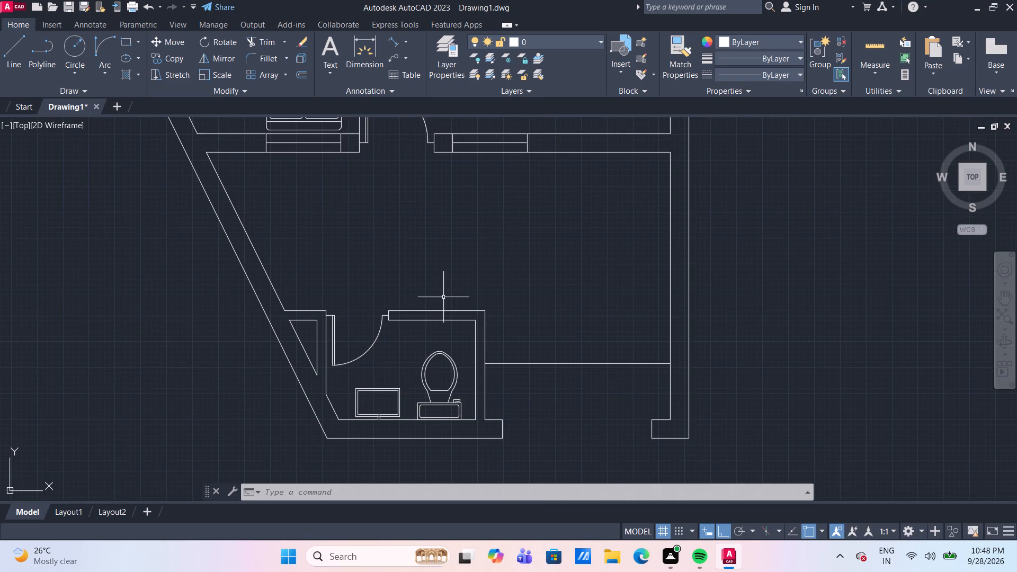
scroll(383, 398, "up", 1)
middle_click_drag(386, 387, 389, 324)
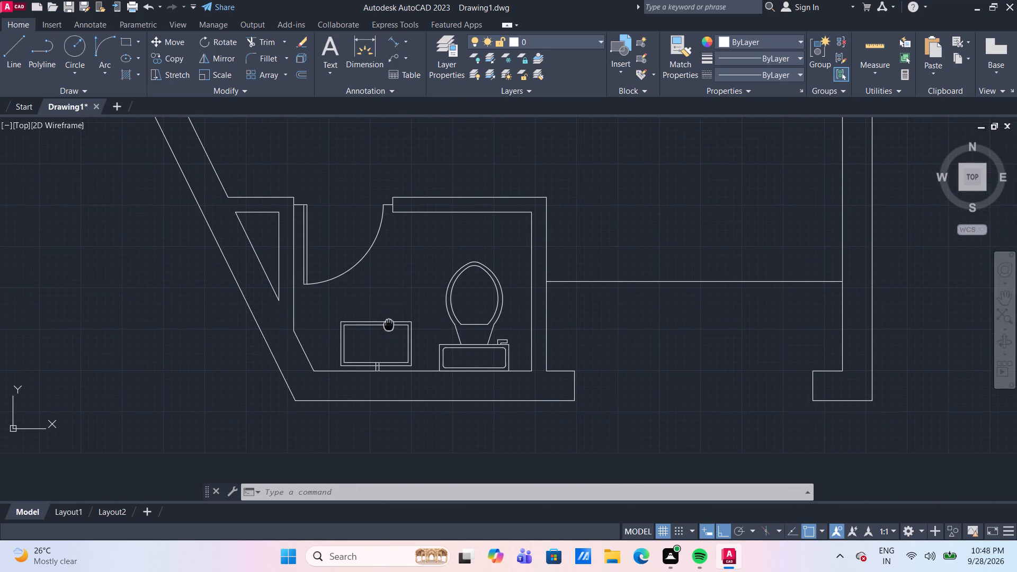
middle_click_drag(389, 324, 389, 321)
left_click_drag(82, 46, 82, 46)
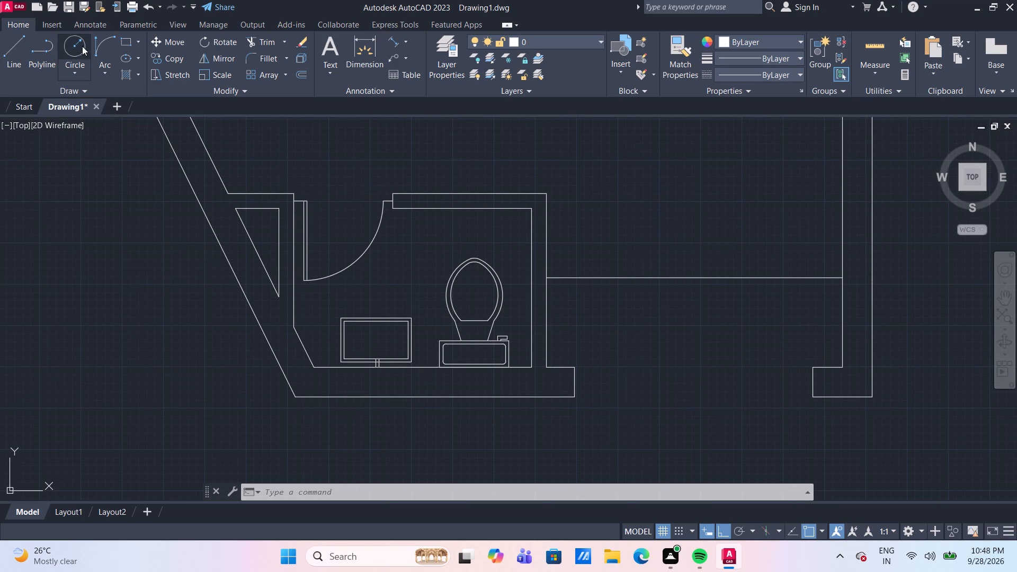
left_click_drag(82, 46, 91, 69)
scroll(421, 350, "up", 3)
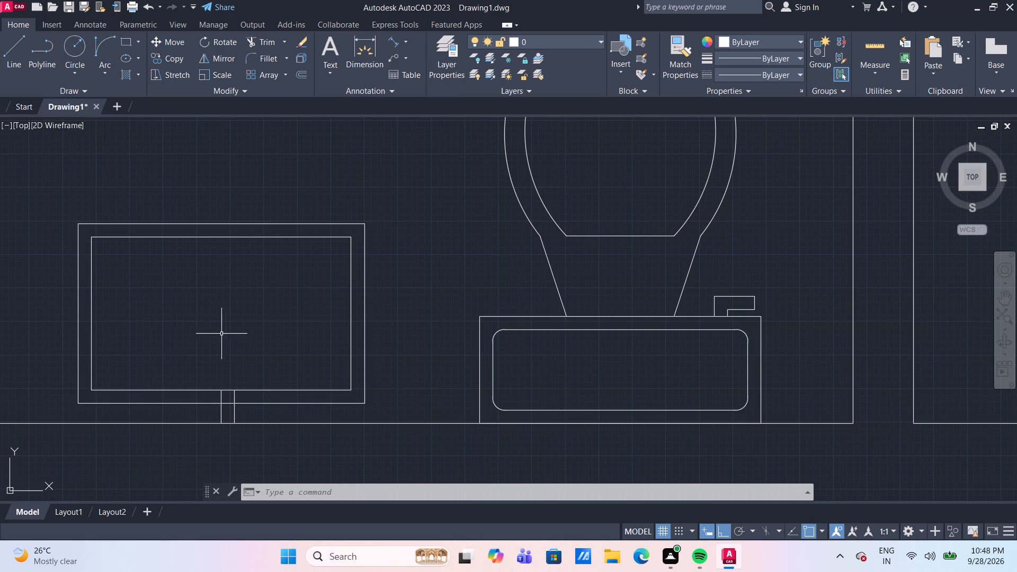
left_click_drag(73, 41, 75, 55)
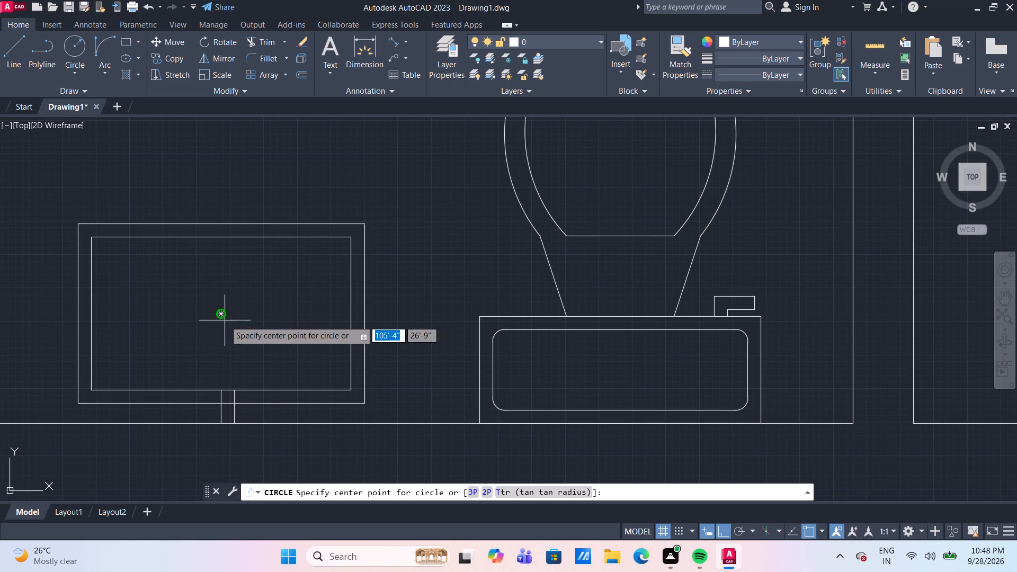
left_click(220, 318)
left_click(222, 320)
scroll(243, 348, "down", 3)
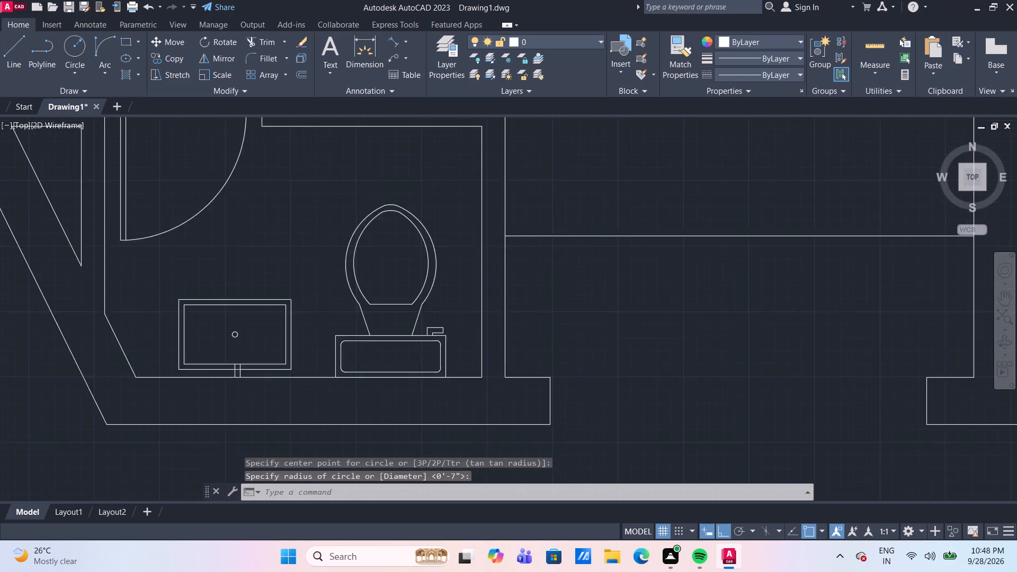
Copy the complete basin with its drain and pipe lines to the upper-left bathroom, seated on its bottom wall below the toilet.
scroll(263, 354, "up", 3)
left_click_drag(304, 390, 290, 382)
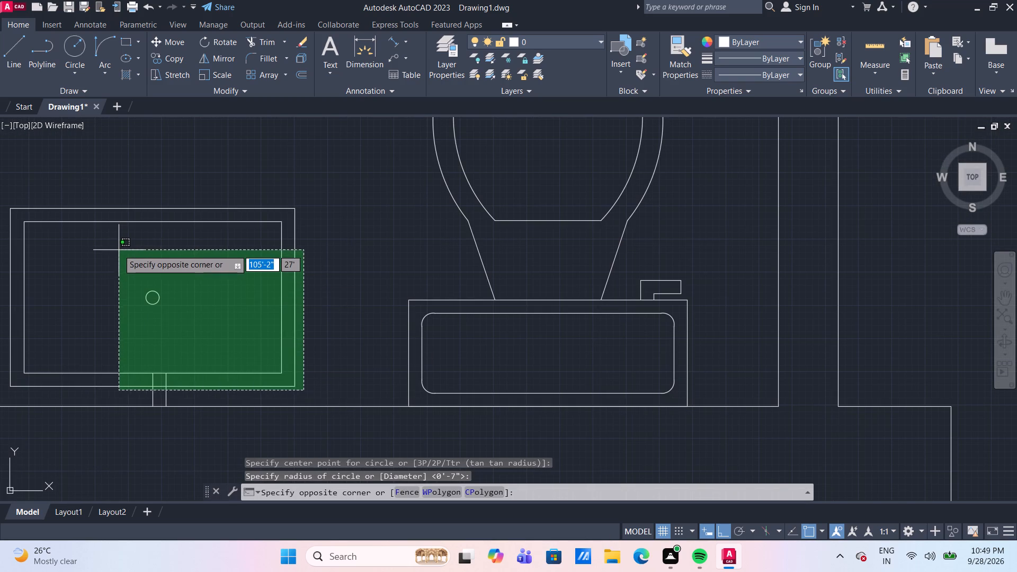
scroll(118, 247, "down", 2)
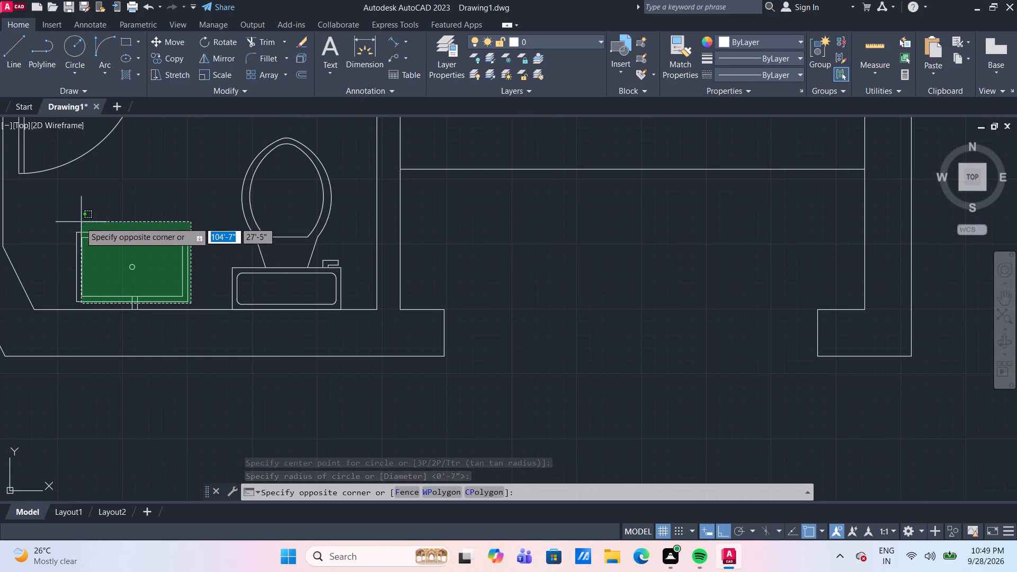
left_click(68, 216)
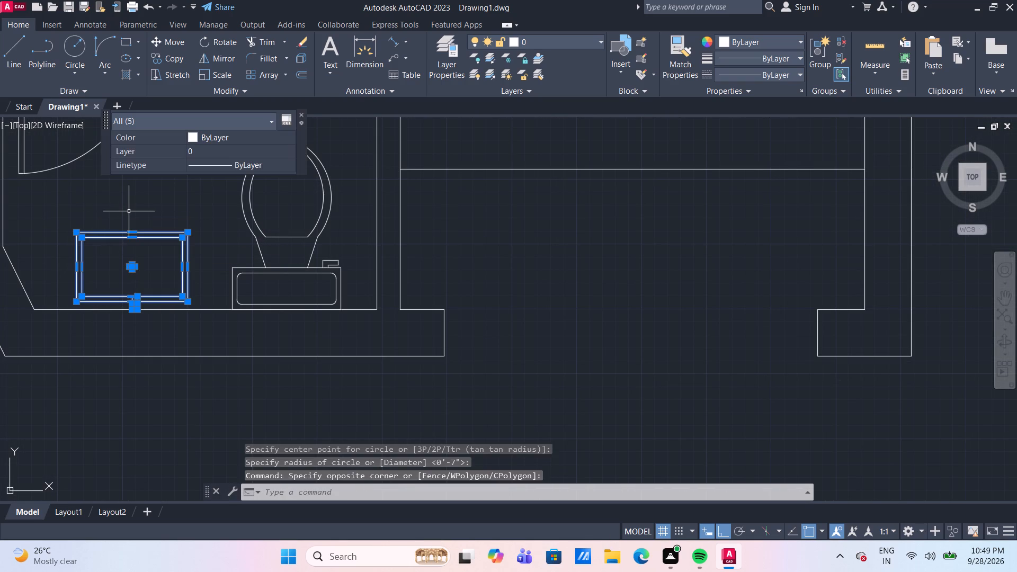
key("m")
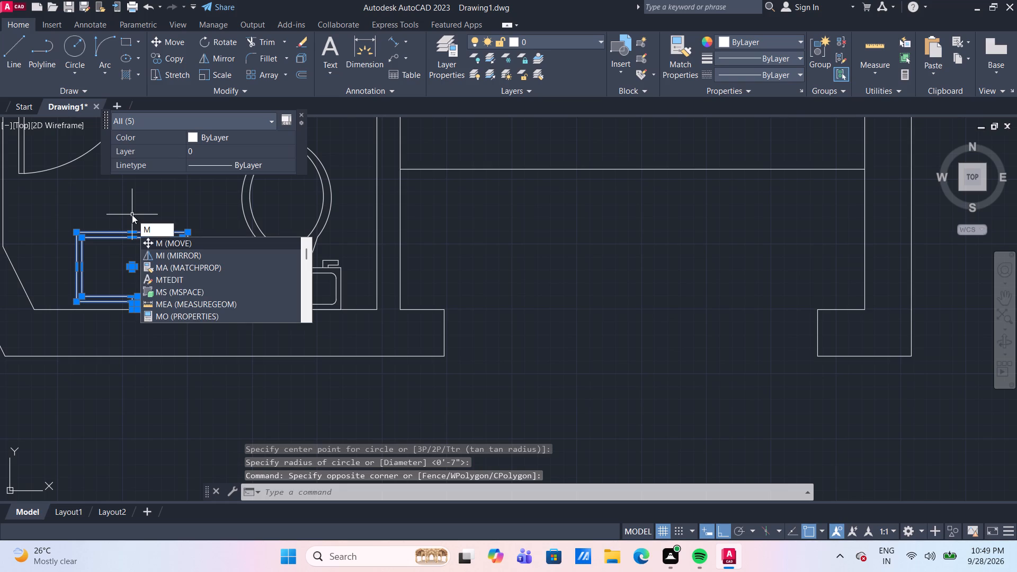
key("BackSpace")
type("CO")
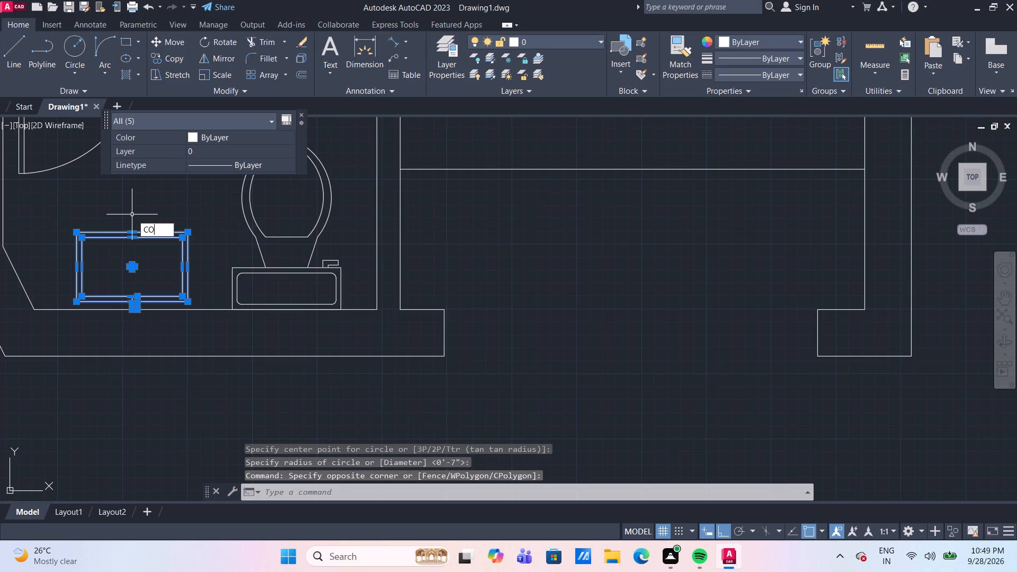
key("Return")
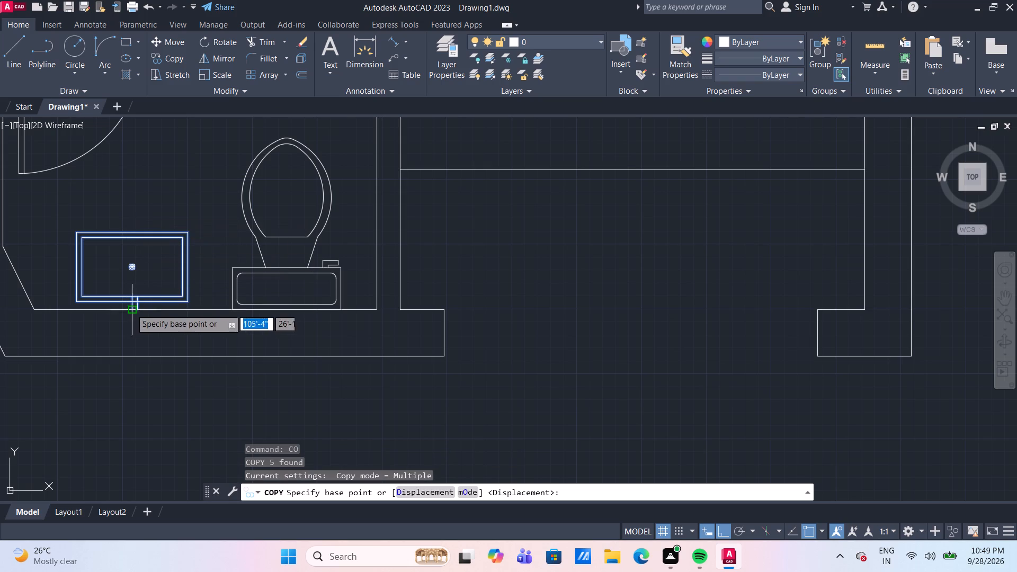
scroll(124, 318, "up", 2)
left_click(156, 298)
scroll(154, 288, "down", 2)
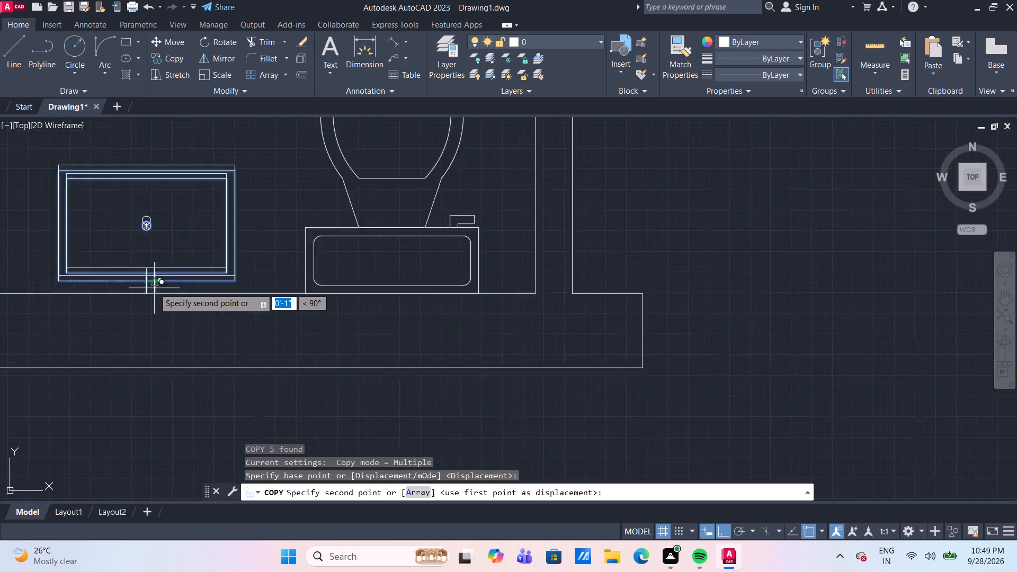
scroll(154, 288, "down", 3)
middle_click_drag(154, 173, 182, 243)
scroll(180, 234, "down", 3)
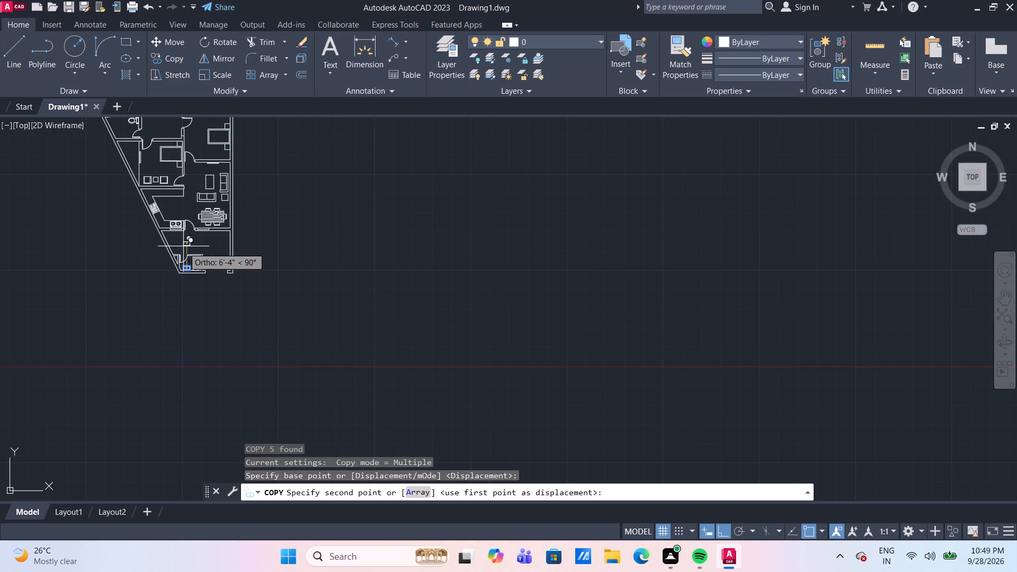
middle_click_drag(154, 133, 217, 307)
scroll(181, 280, "up", 2)
scroll(184, 356, "up", 1)
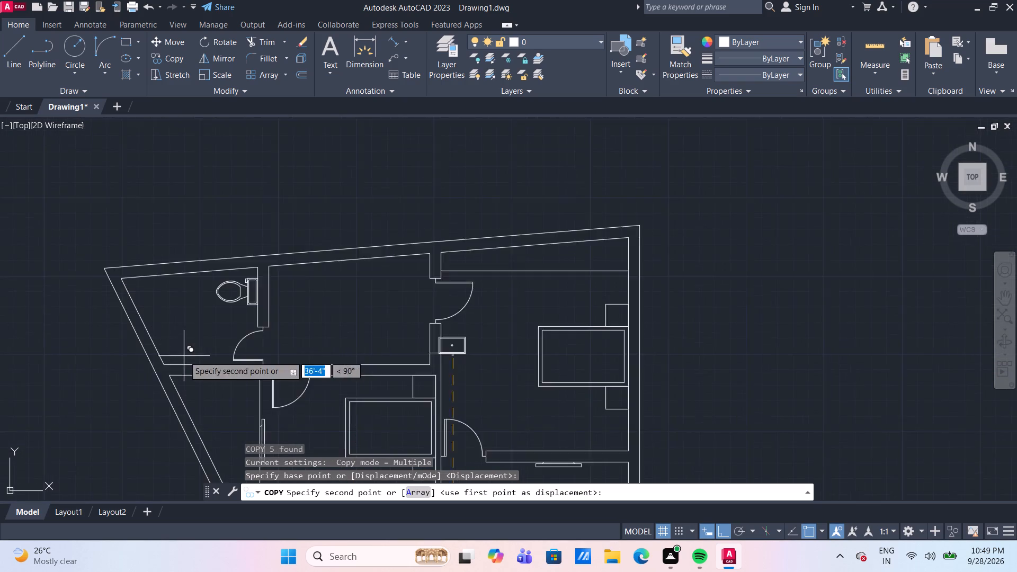
scroll(184, 356, "up", 1)
middle_click_drag(185, 355, 201, 284)
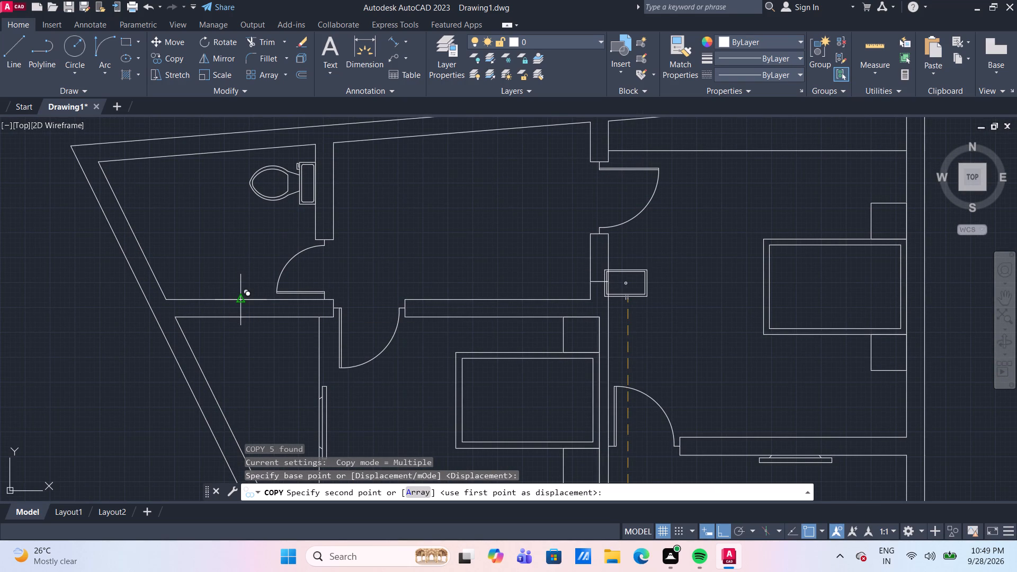
left_click(244, 300)
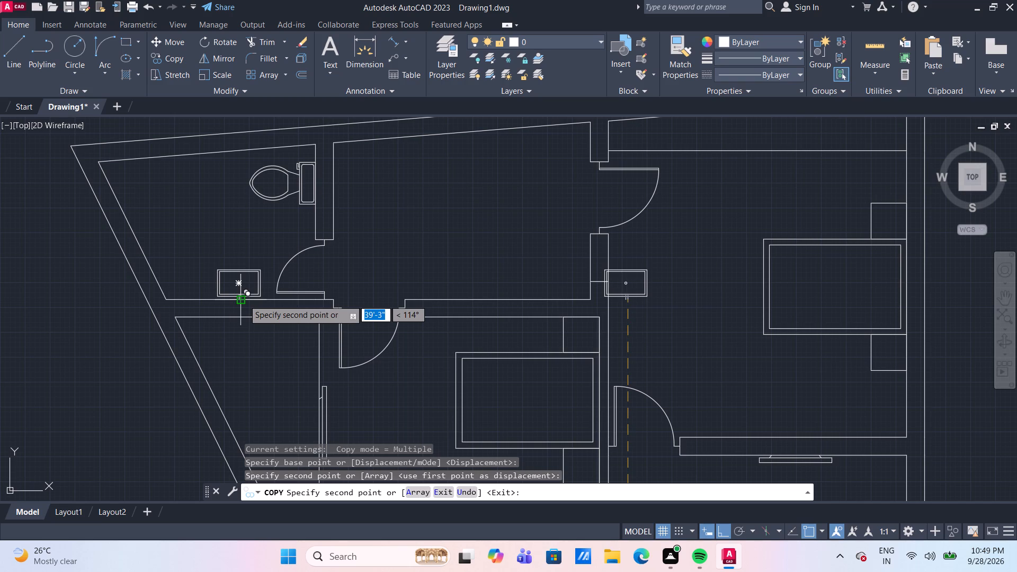
key("Escape")
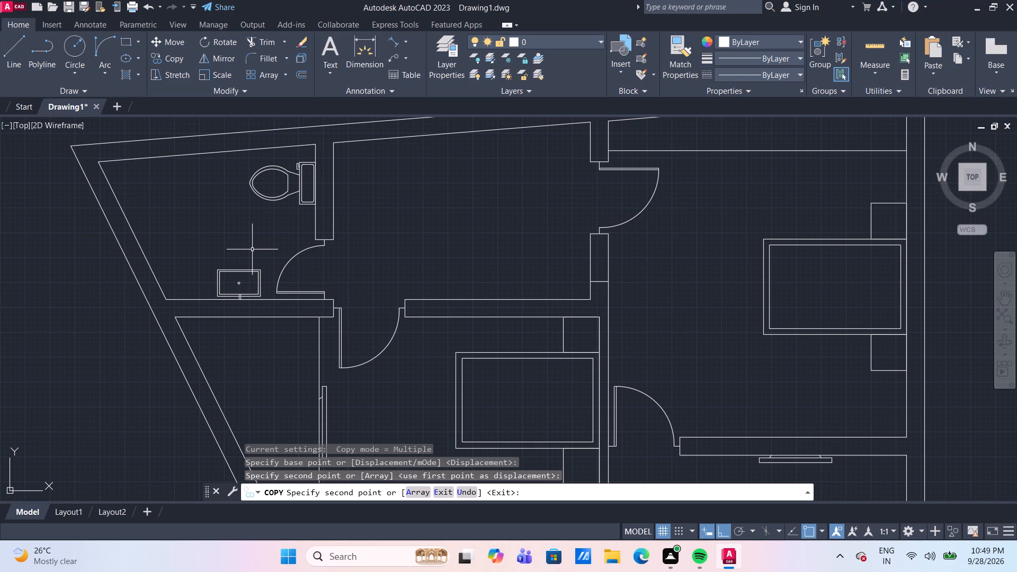
Move the upper-left bathroom's basin, with its drain and pipe lines, about 11" away from the door toward the slanted wall.
scroll(252, 249, "down", 3)
scroll(247, 256, "up", 3)
middle_click_drag(212, 235, 212, 236)
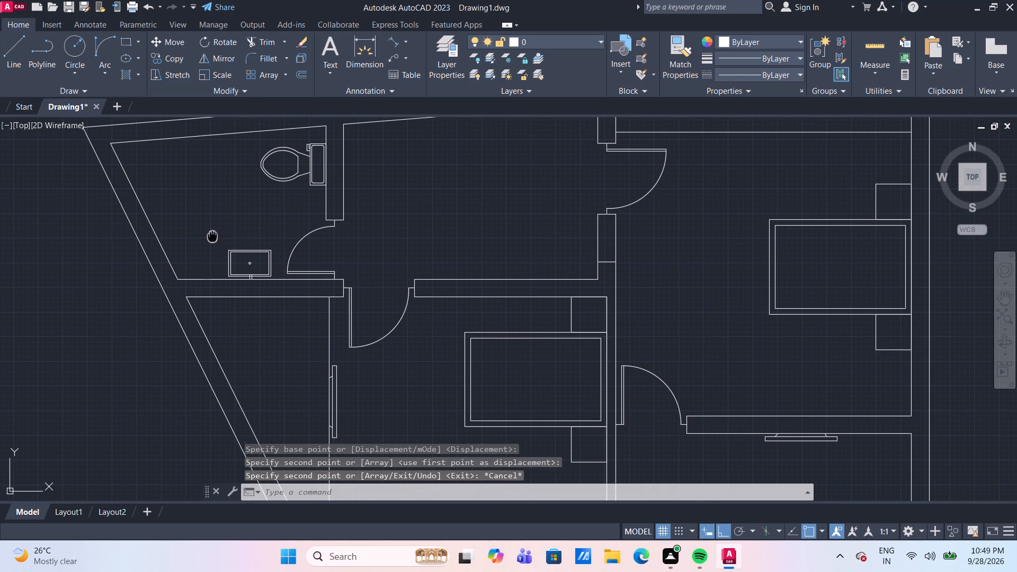
middle_click_drag(212, 236, 209, 286)
scroll(229, 289, "up", 1)
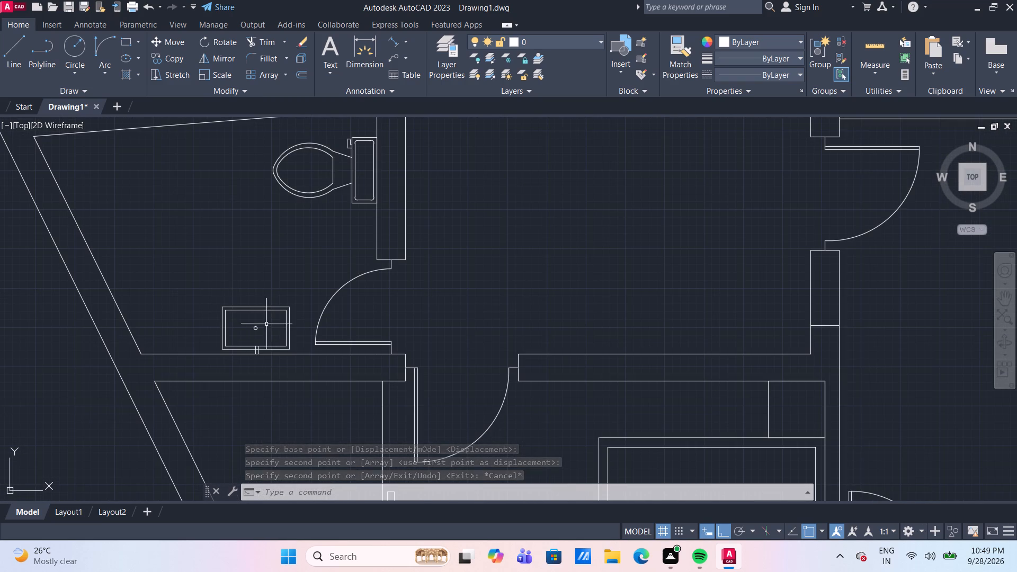
left_click_drag(295, 333, 287, 323)
left_click_drag(190, 247, 193, 253)
scroll(274, 362, "up", 3)
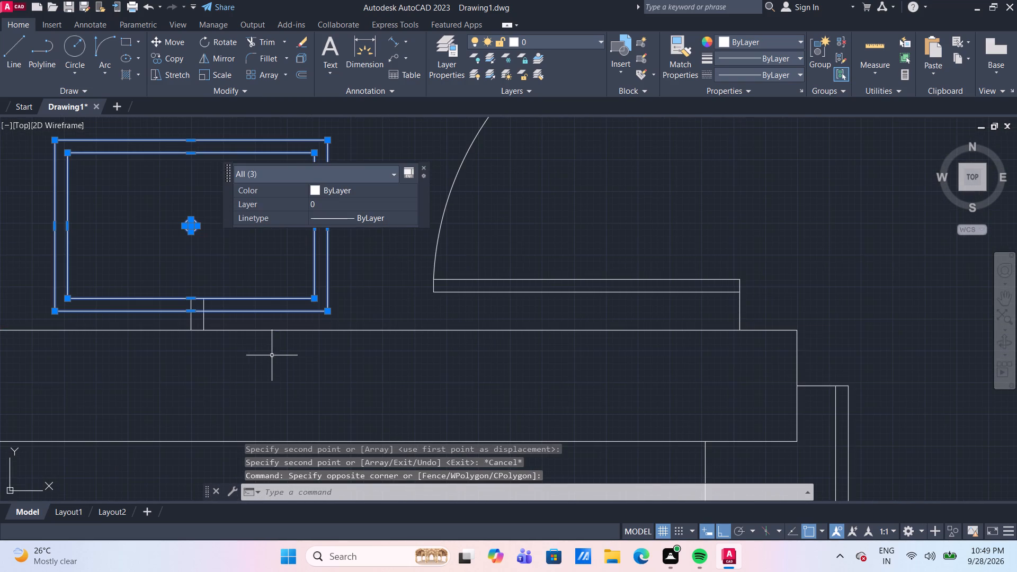
left_click(220, 319)
left_click(150, 281)
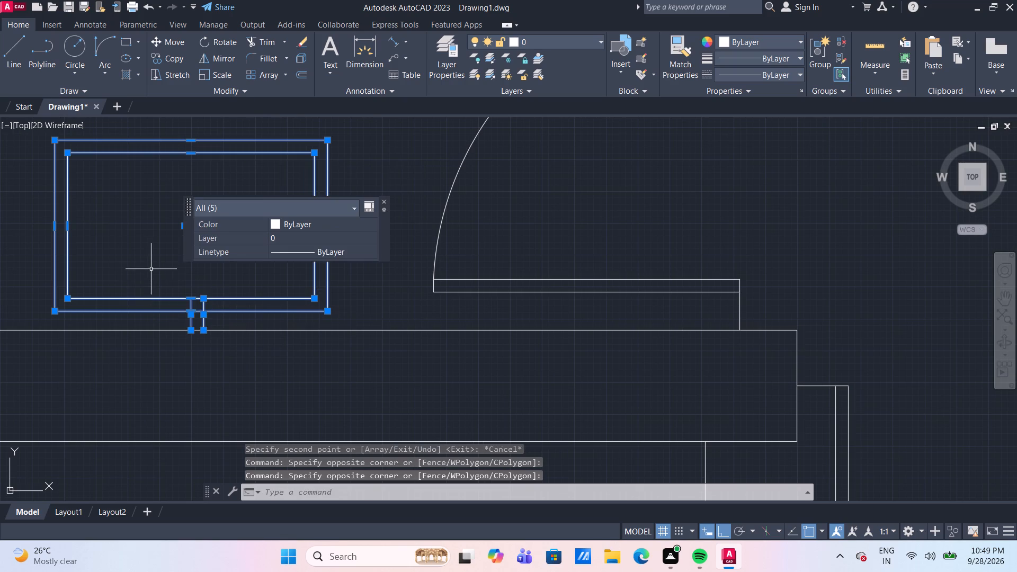
scroll(151, 266, "down", 2)
key("m")
key("Return")
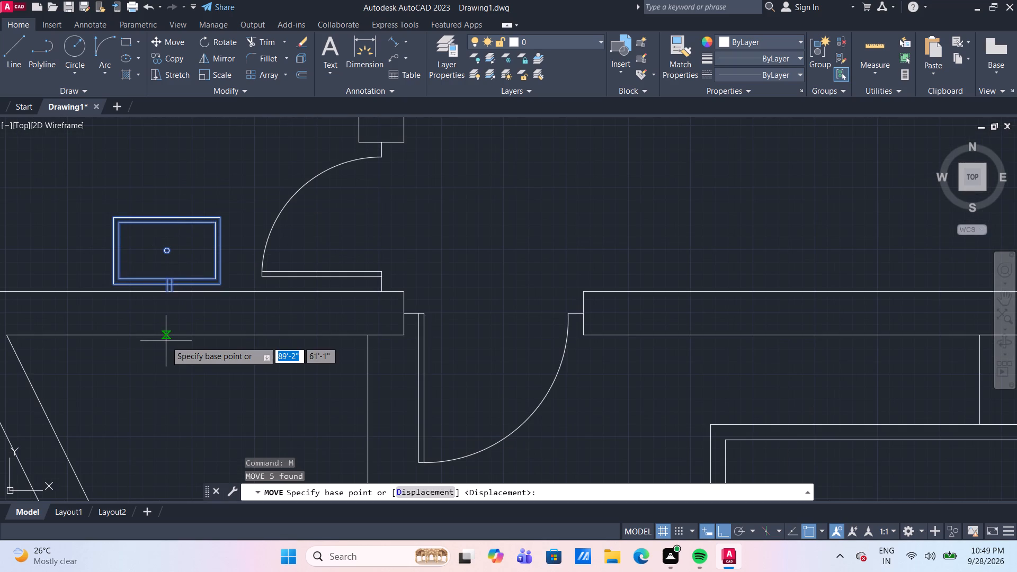
left_click(166, 289)
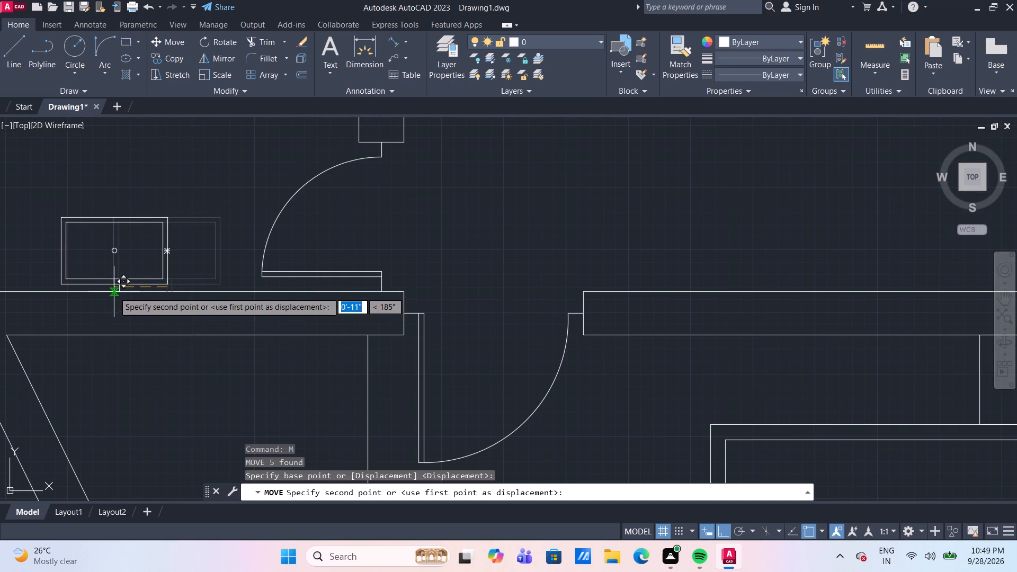
left_click(114, 292)
Move the same basin with its drain and pipe lines up so the pipe ends rest on the bathroom's bottom wall line.
scroll(114, 292, "down", 3)
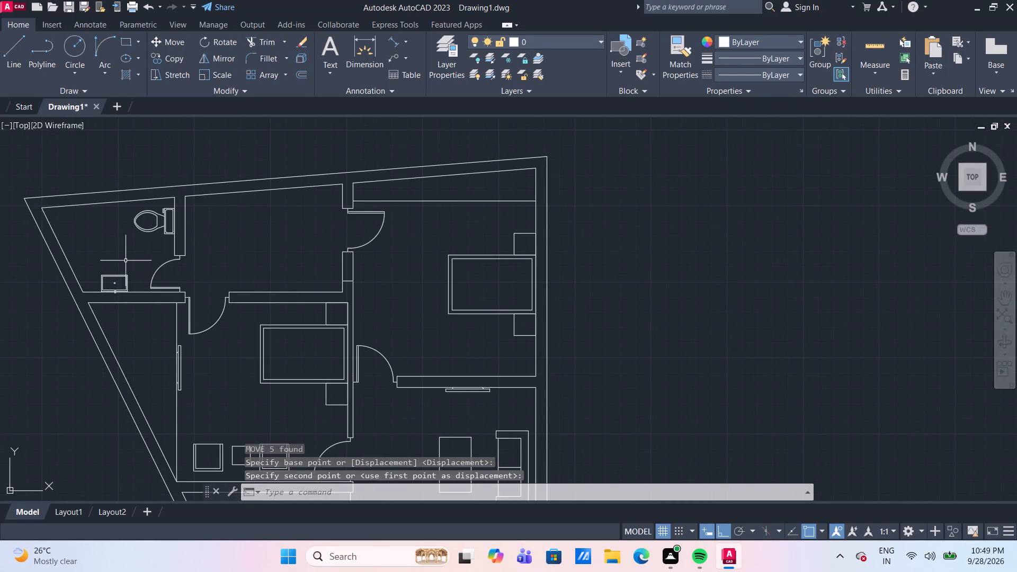
scroll(122, 260, "up", 2)
middle_click_drag(130, 259, 183, 261)
scroll(154, 349, "up", 3)
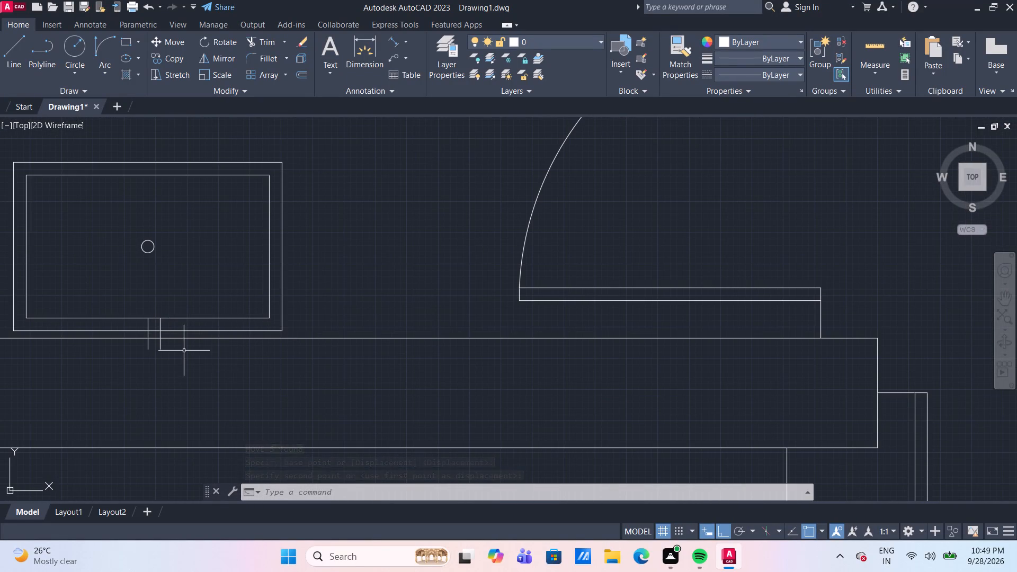
left_click_drag(298, 336, 295, 328)
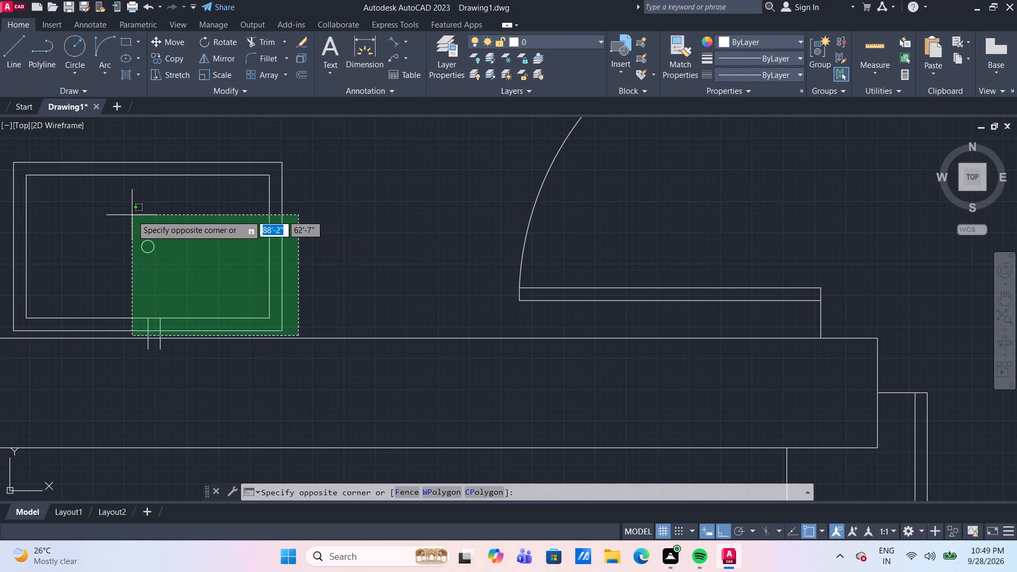
left_click(117, 201)
key("m")
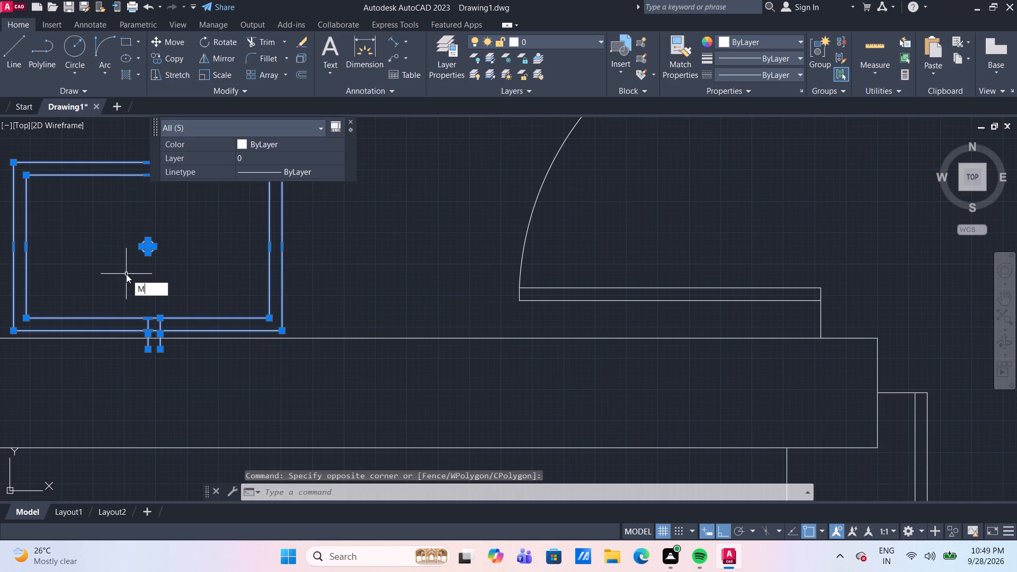
key("Return")
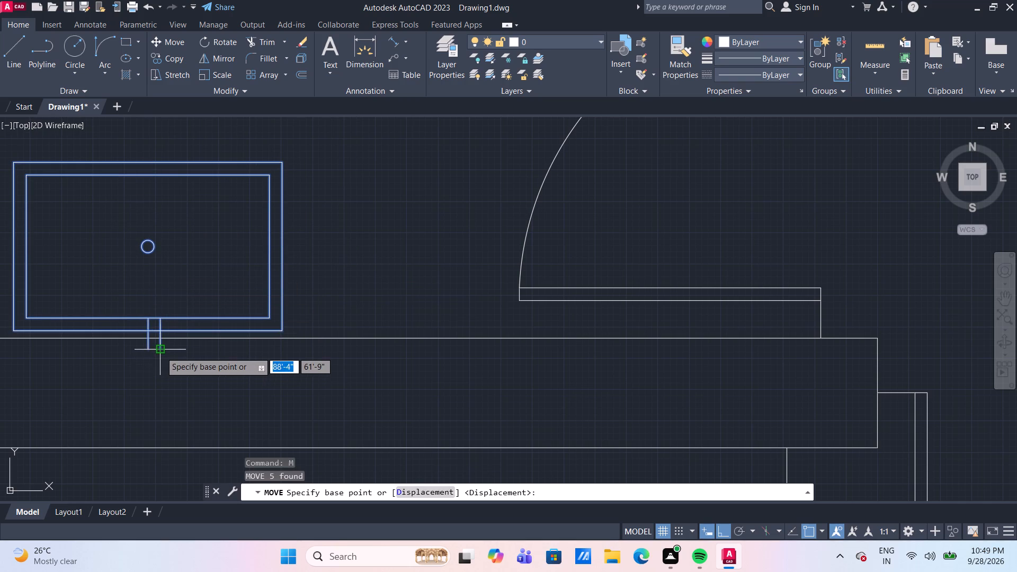
left_click(160, 352)
left_click(163, 336)
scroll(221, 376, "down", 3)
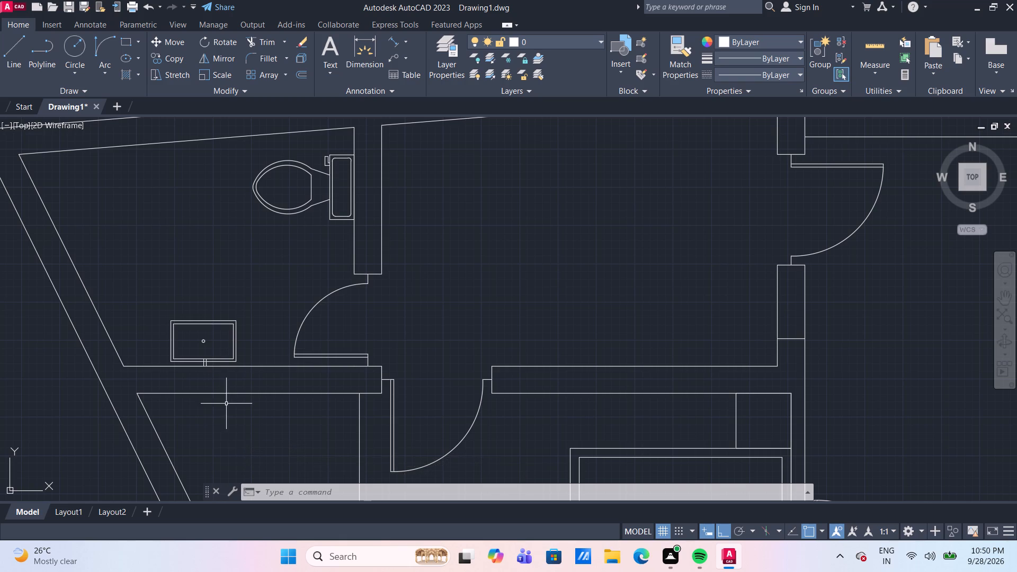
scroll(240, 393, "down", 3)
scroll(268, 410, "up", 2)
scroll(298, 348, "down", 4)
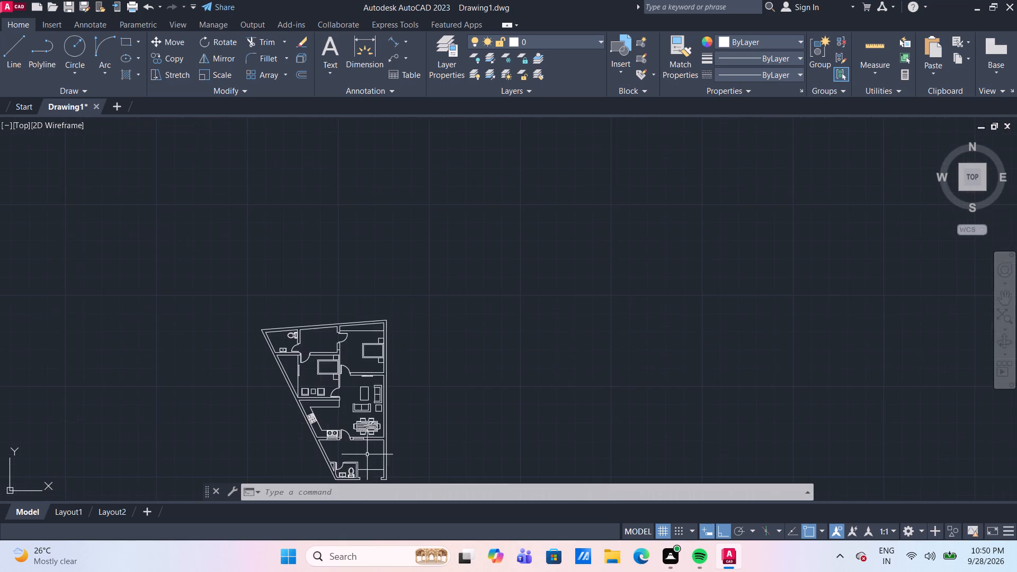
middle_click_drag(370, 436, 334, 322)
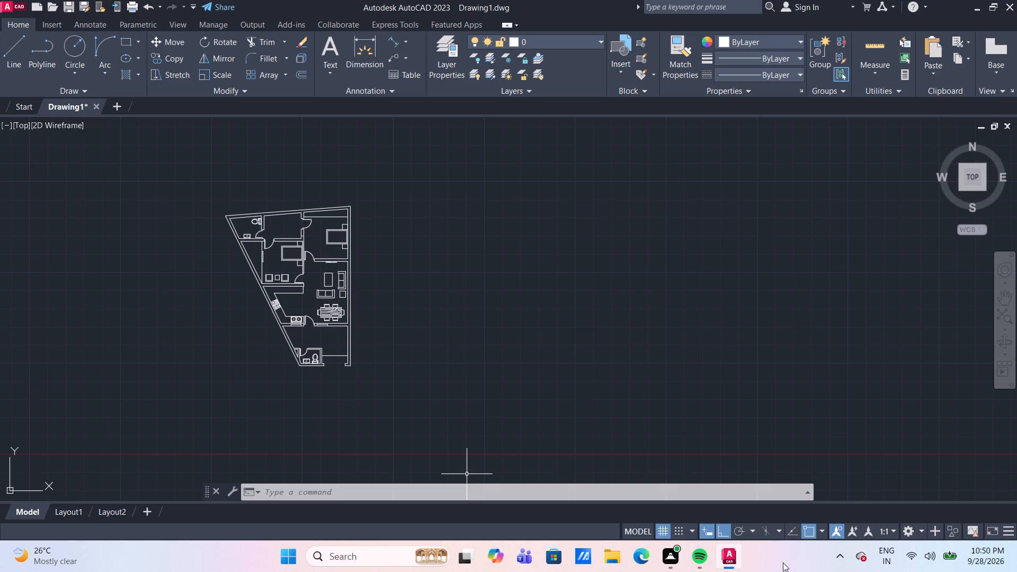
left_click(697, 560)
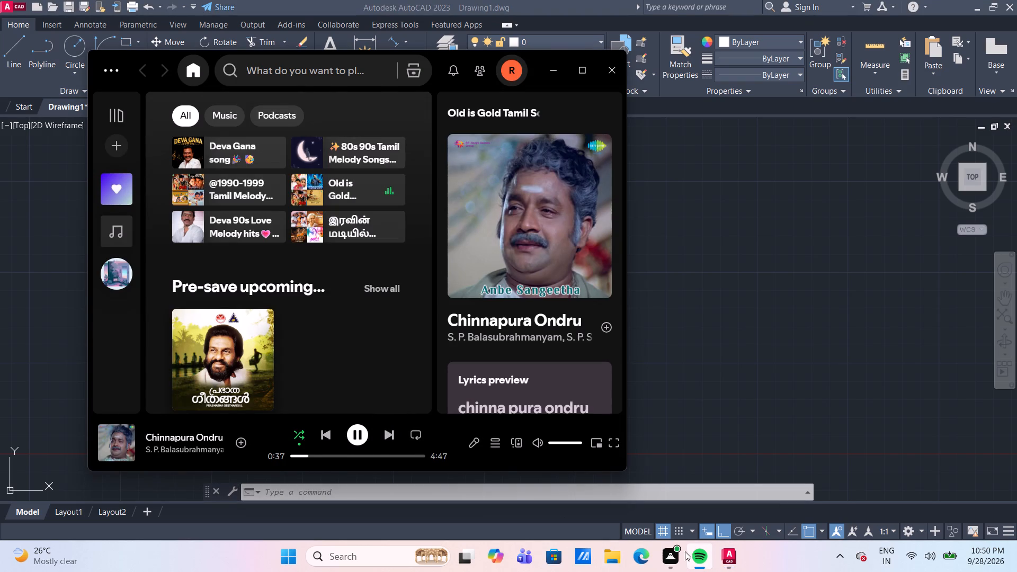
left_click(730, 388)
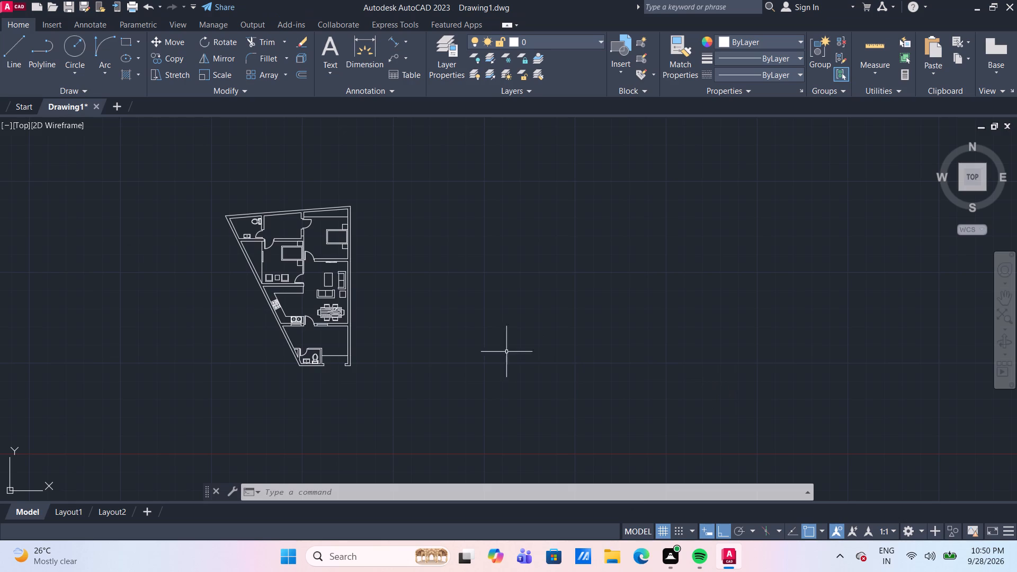
Examine the lower bathroom and the entrance area at the bottom of the floor plan.
scroll(259, 370, "up", 2)
scroll(461, 333, "up", 1)
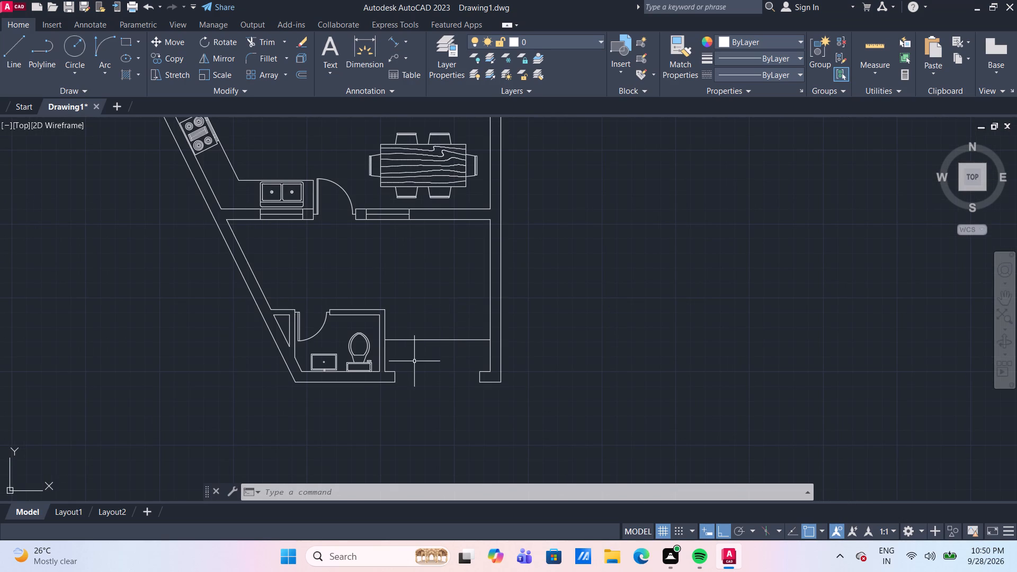
scroll(412, 365, "up", 1)
middle_click_drag(418, 359, 430, 350)
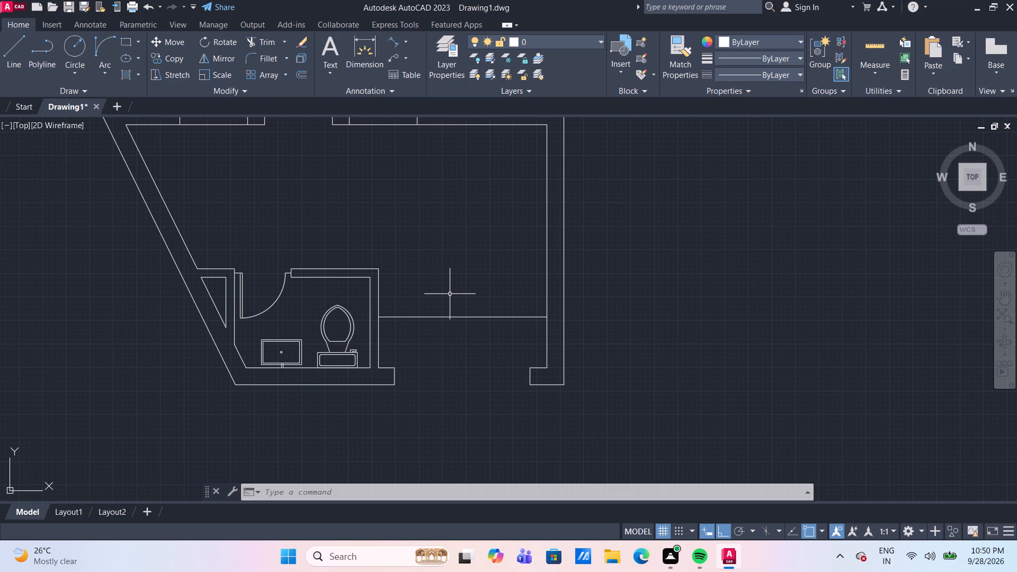
middle_click_drag(460, 311, 467, 320)
scroll(464, 311, "down", 1)
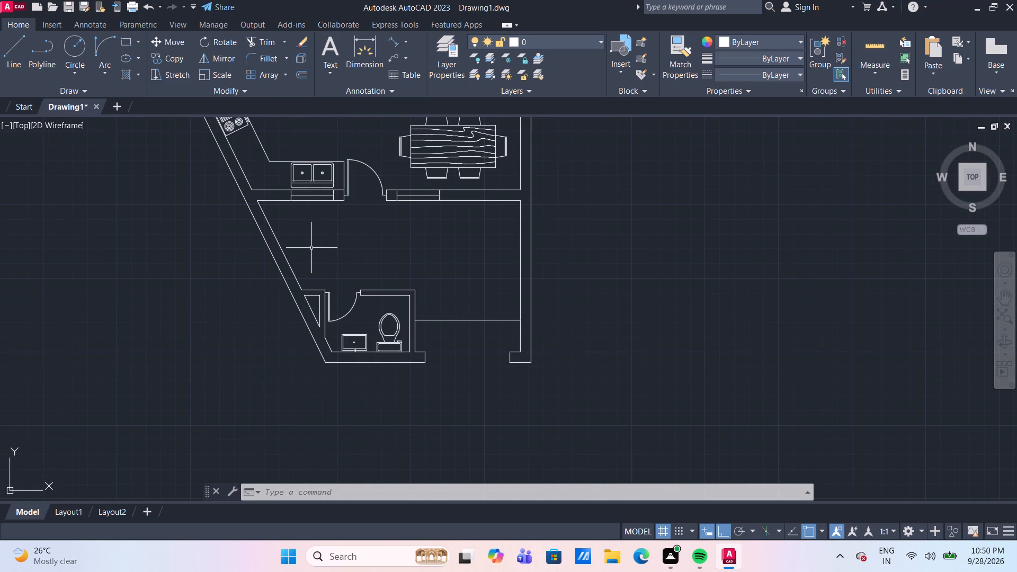
scroll(367, 285, "up", 1)
scroll(347, 343, "up", 1)
middle_click_drag(352, 341, 372, 336)
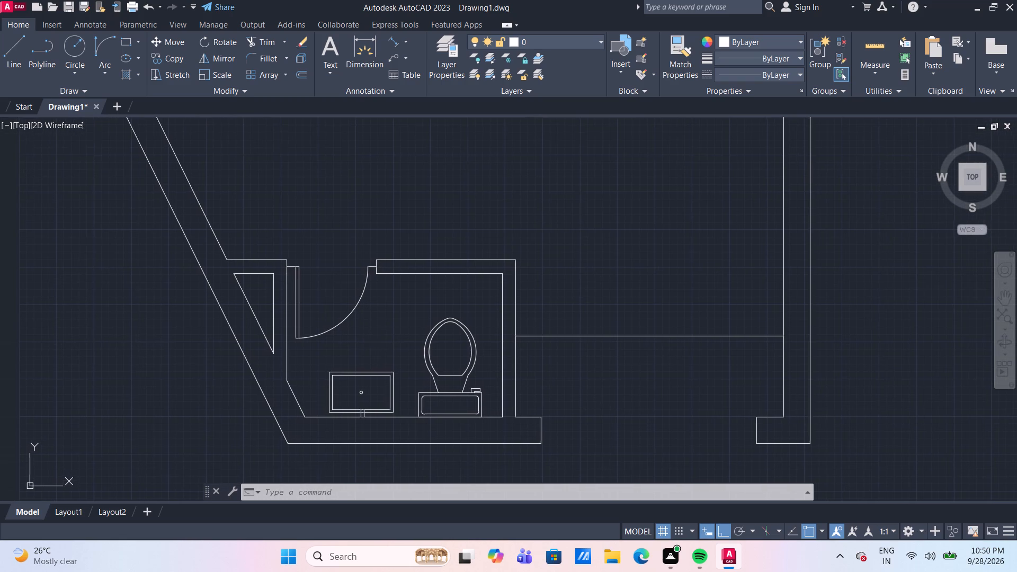
scroll(442, 328, "down", 2)
Offset the centre line of the window in the wall below the dining table by 1.5" to both sides.
middle_click_drag(489, 229, 489, 237)
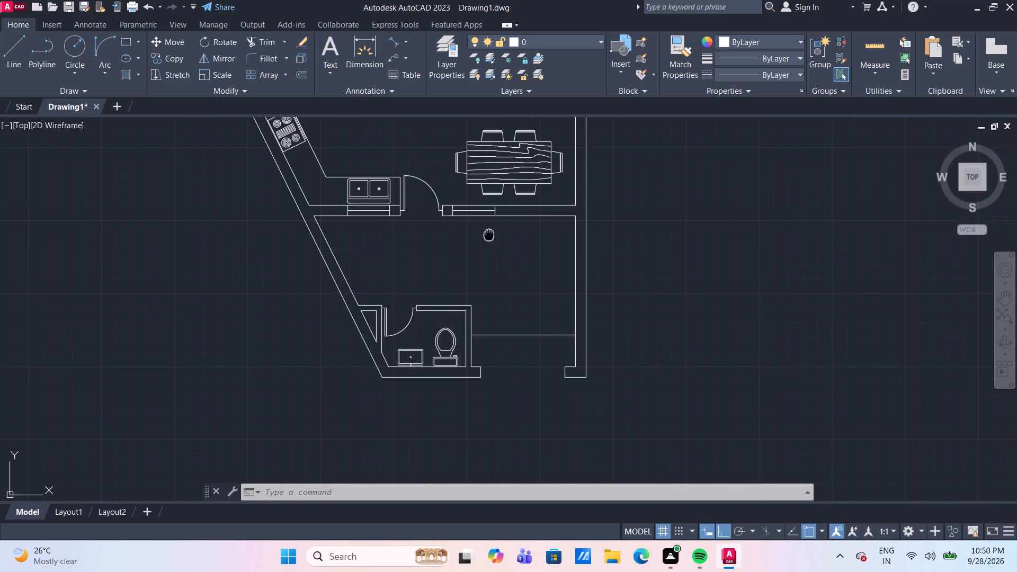
middle_click_drag(489, 237, 484, 325)
scroll(434, 283, "up", 1)
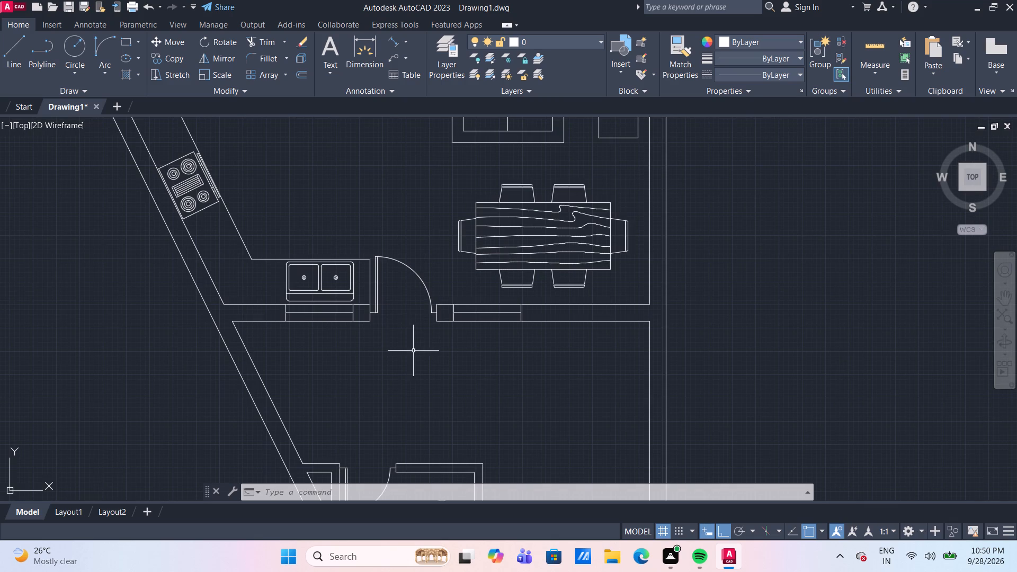
scroll(400, 330, "up", 2)
middle_click_drag(400, 329, 400, 338)
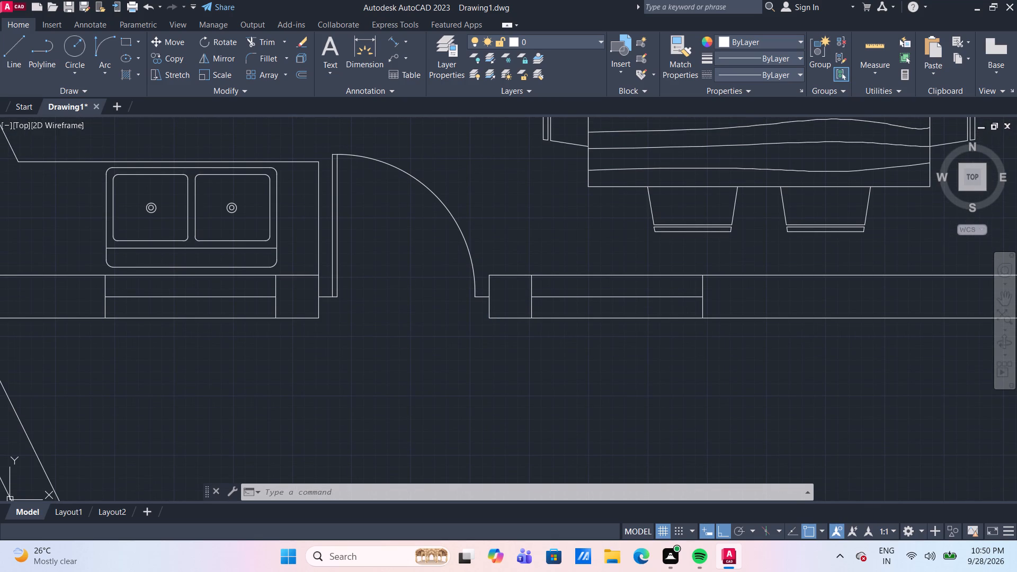
key("o")
key("Return")
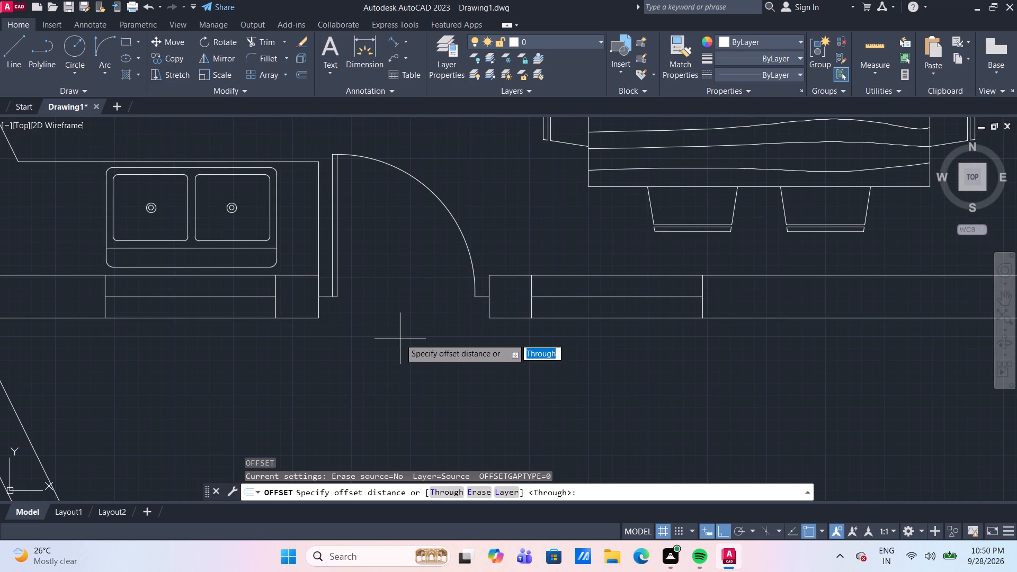
key("Return")
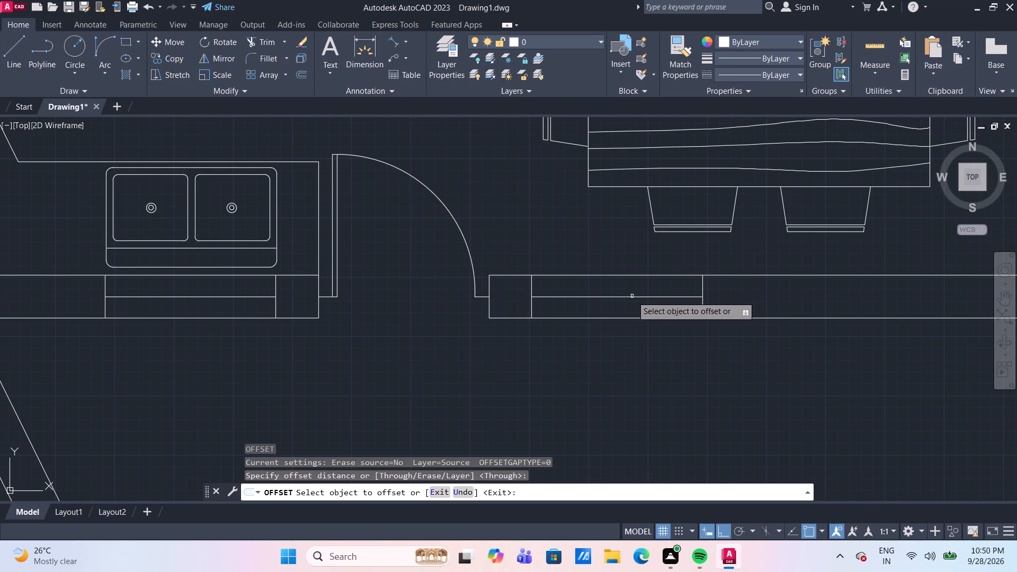
left_click(632, 298)
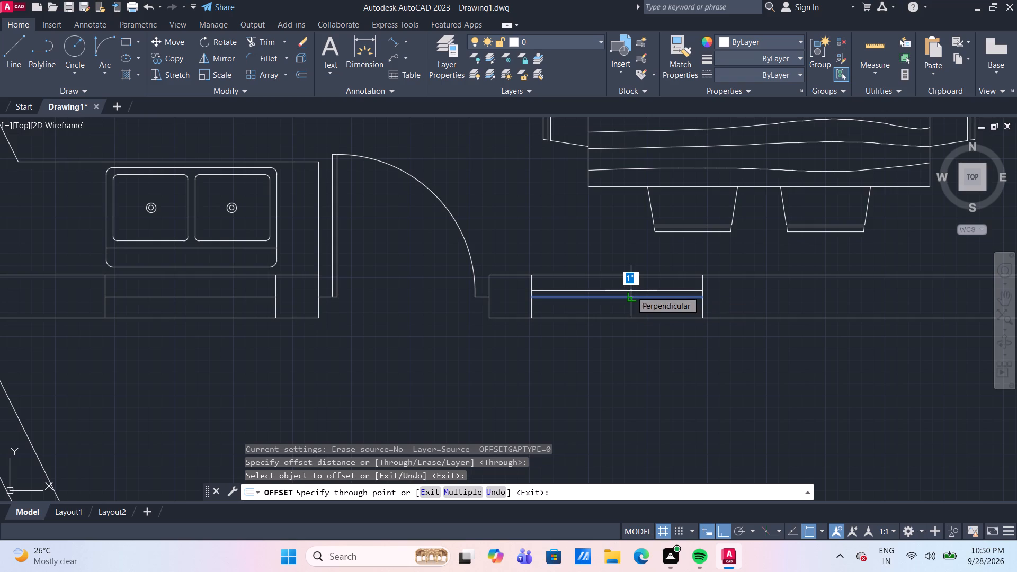
type("1.5\"")
key("Return")
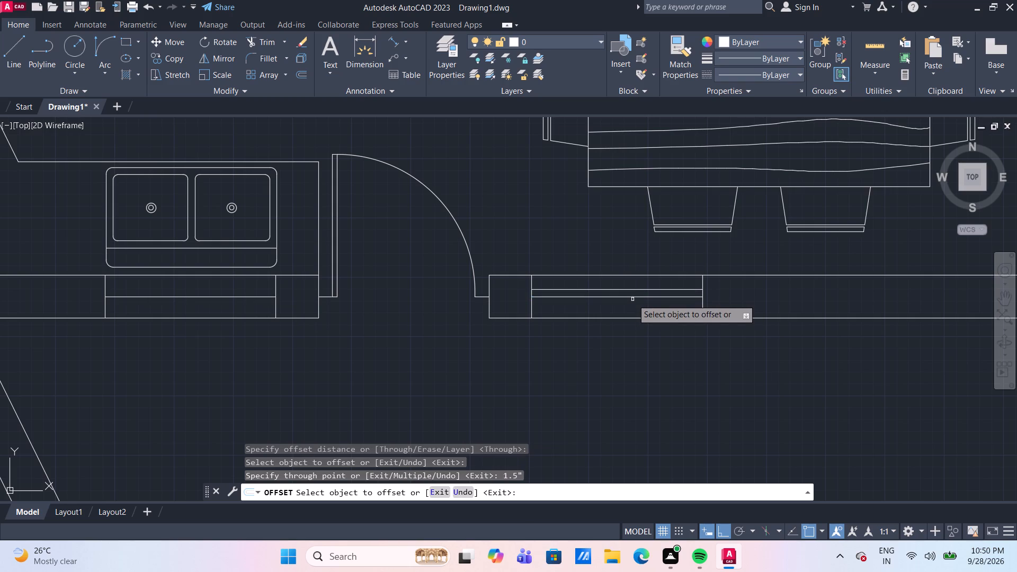
left_click(632, 298)
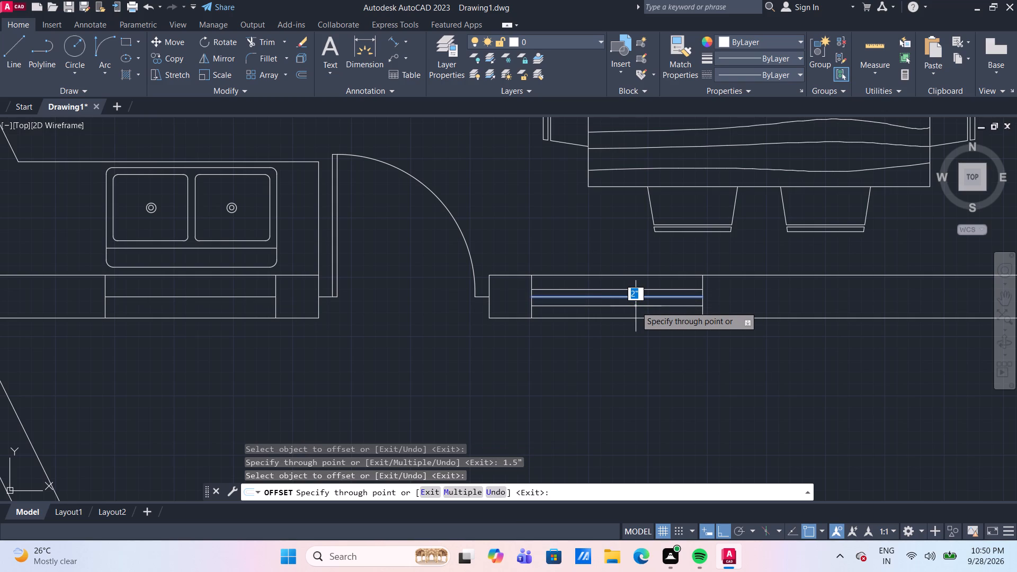
key("1")
type(".5\"")
key("Return")
key("Return")
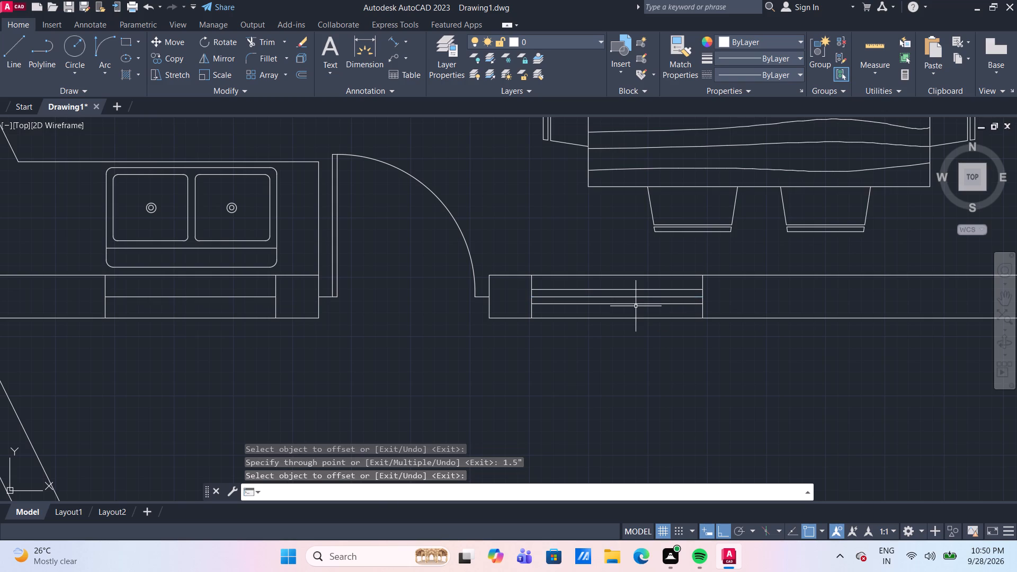
key("Escape")
Delete the original centre line of the window below the dining table.
left_click(632, 298)
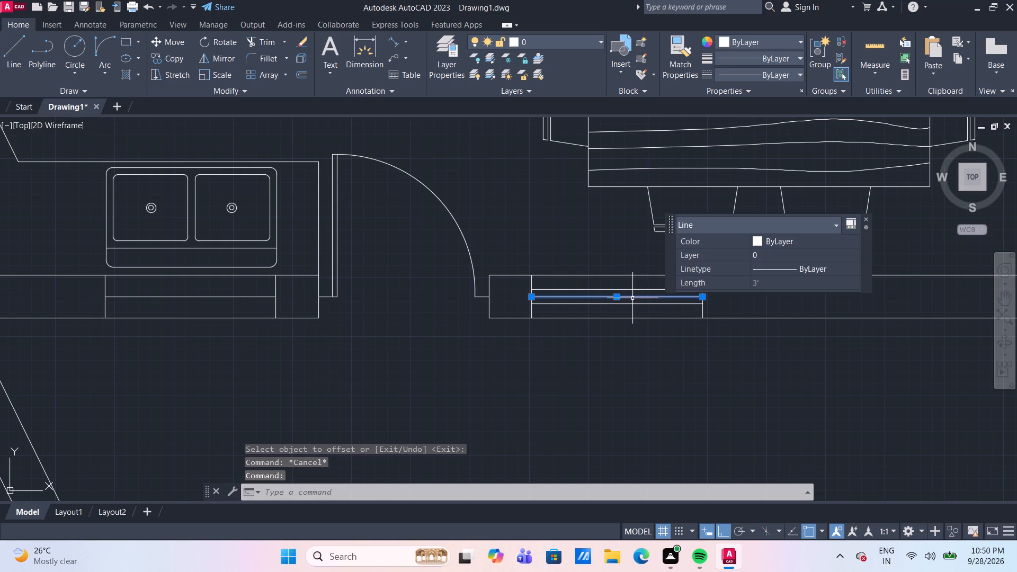
key("Delete")
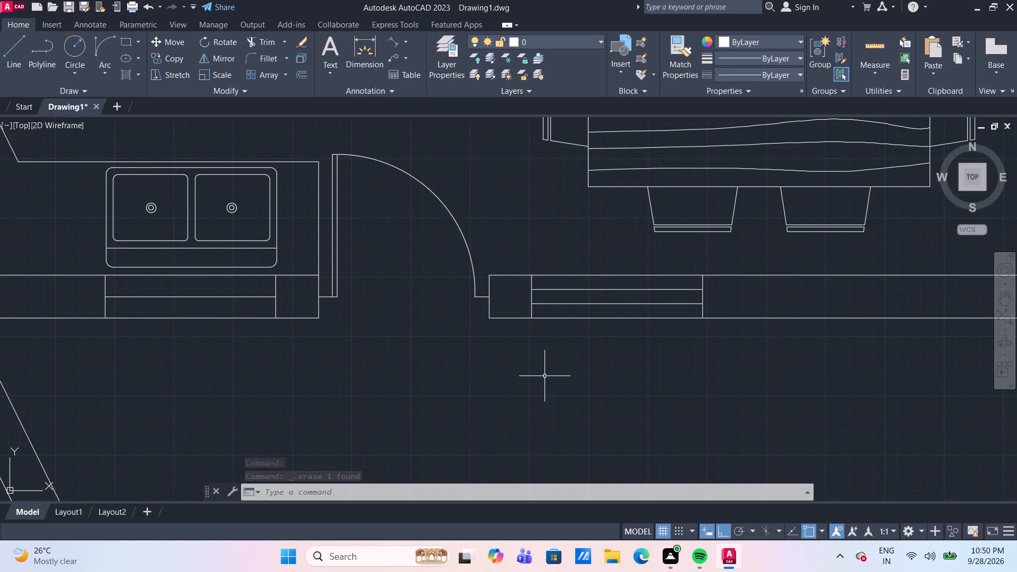
Copy the dining window's two parallel lines into the window opening below the kitchen sink, aligned with its jambs.
left_click(621, 308)
left_click(615, 286)
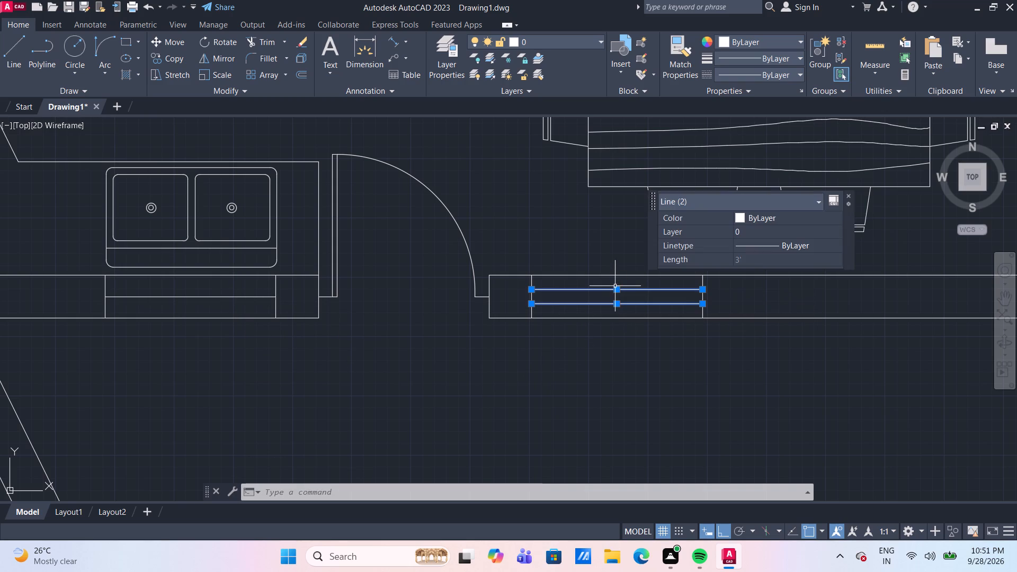
type("CO")
key("Return")
left_click(702, 292)
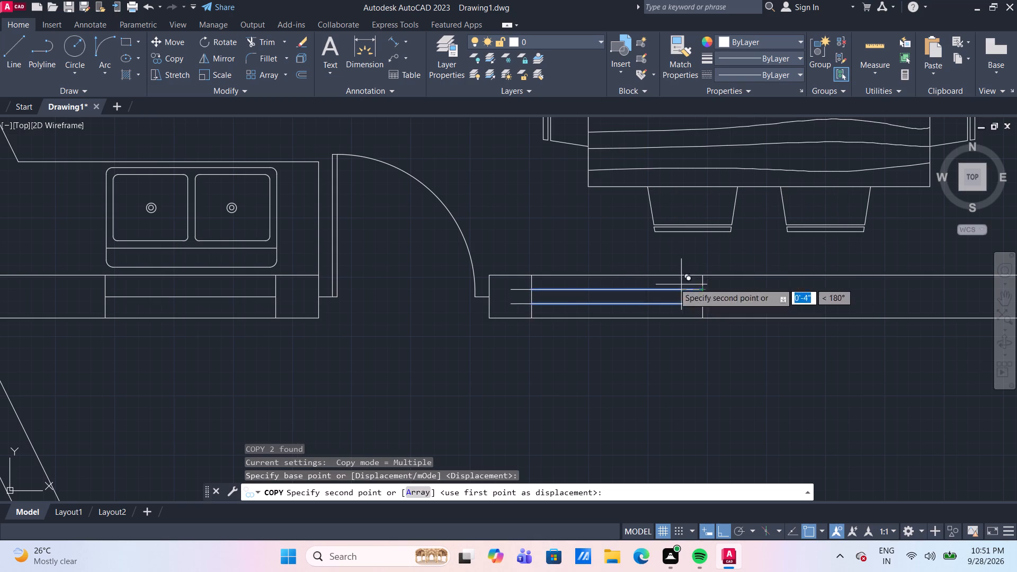
left_click(275, 291)
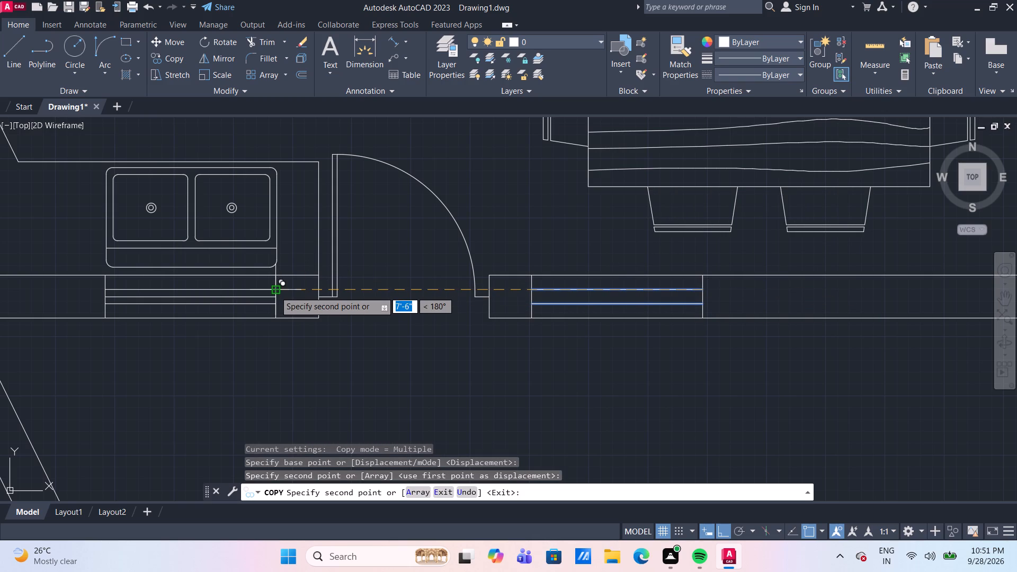
key("Escape")
Delete the original centre line of the window below the kitchen sink.
left_click(264, 298)
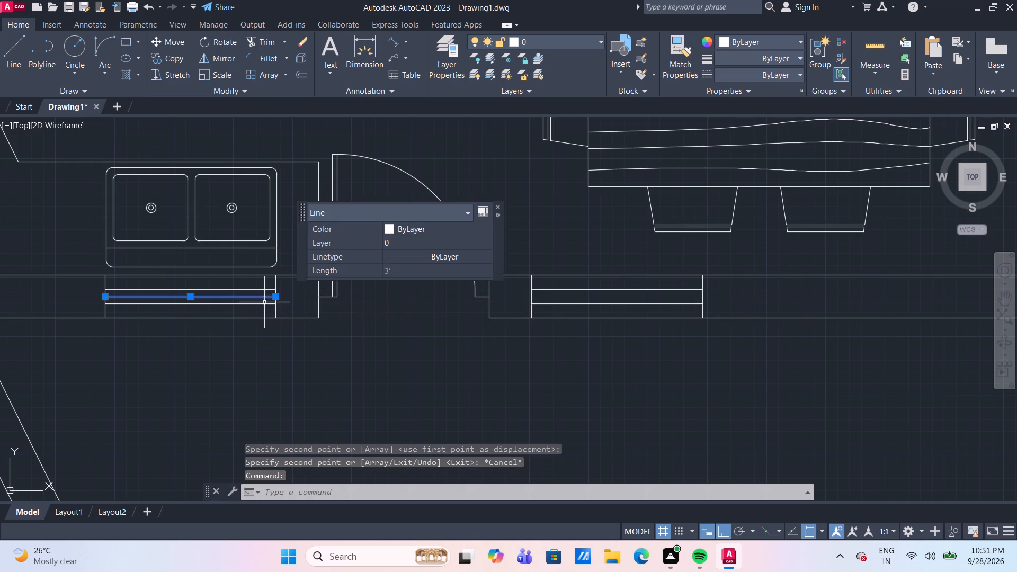
key("Delete")
Offset the wall end above the upper bathroom's door by 9", and that new line by 2' further up the wall.
scroll(336, 332, "down", 3)
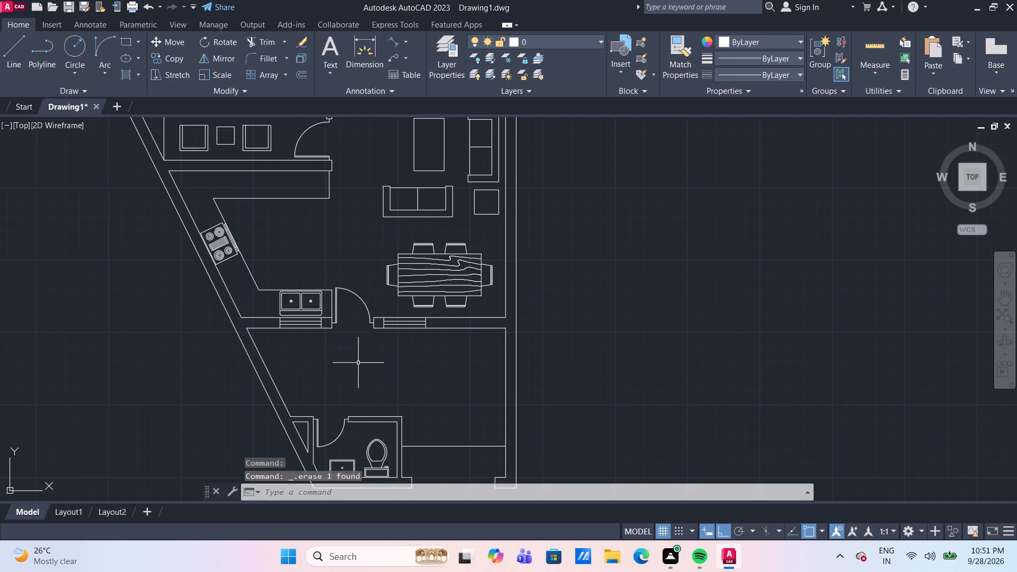
middle_click_drag(365, 362, 419, 319)
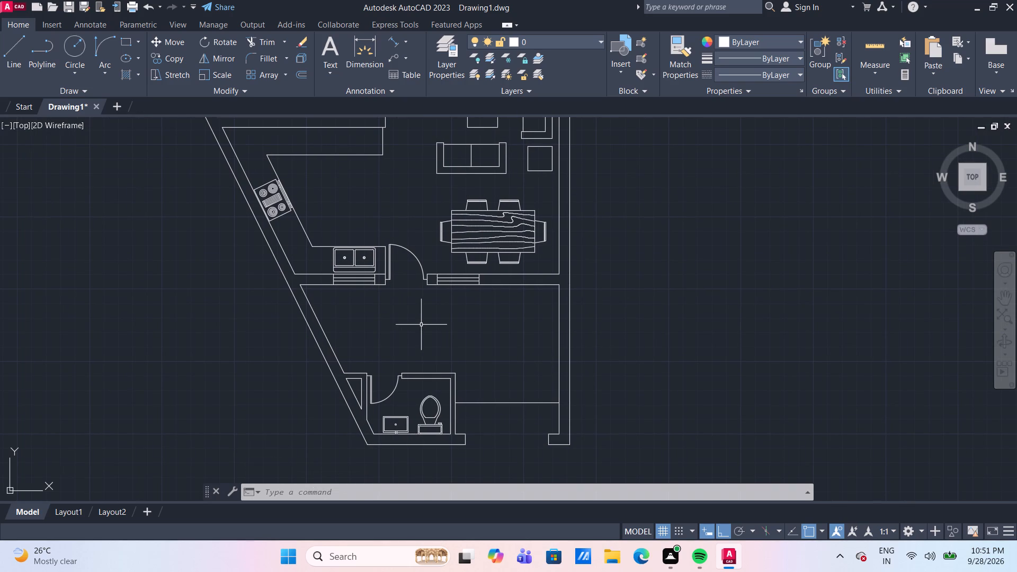
scroll(368, 280, "down", 1)
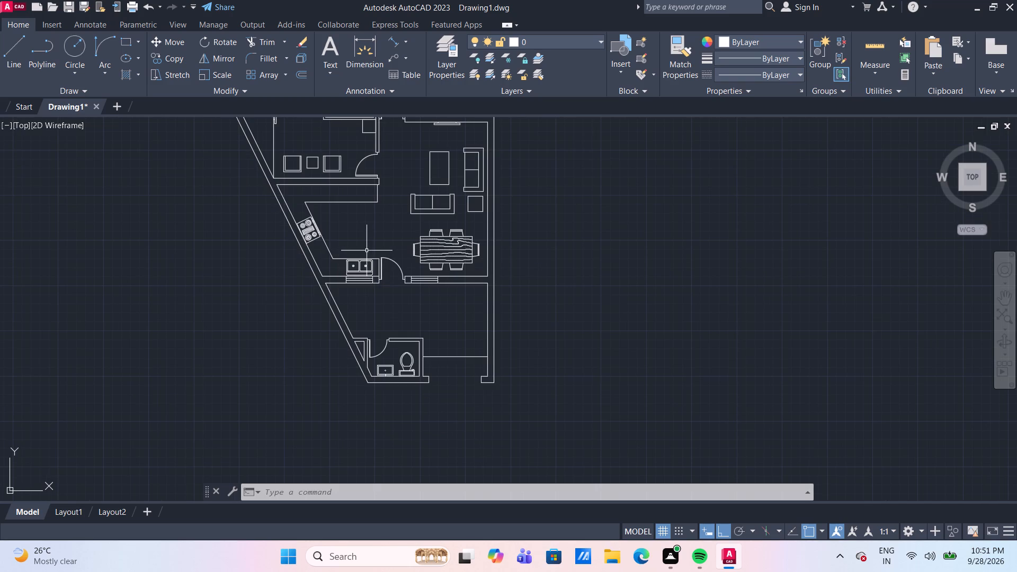
middle_click_drag(368, 263, 390, 368)
scroll(335, 203, "up", 1)
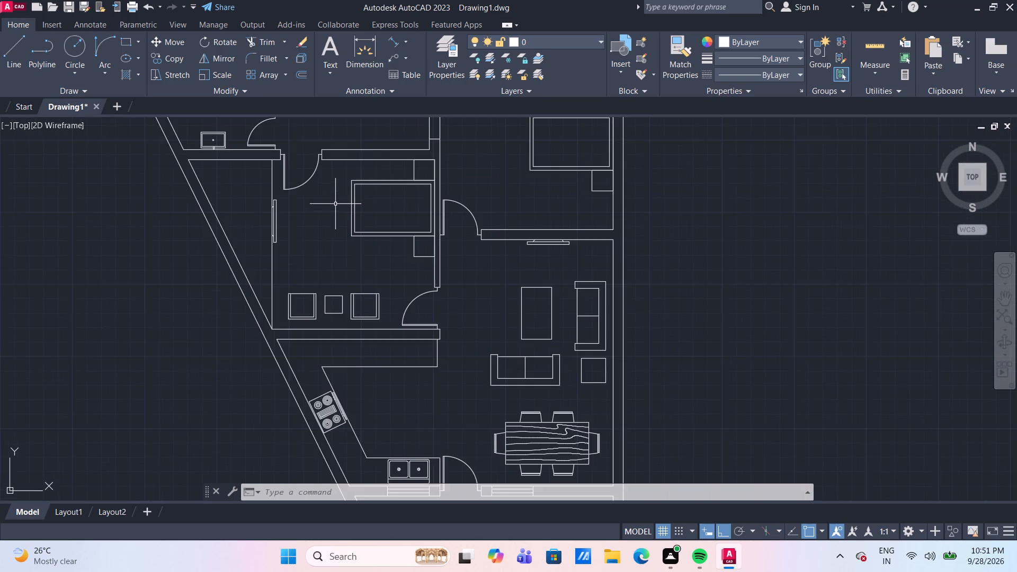
middle_click_drag(336, 209, 392, 324)
scroll(340, 227, "up", 2)
middle_click_drag(351, 239, 397, 288)
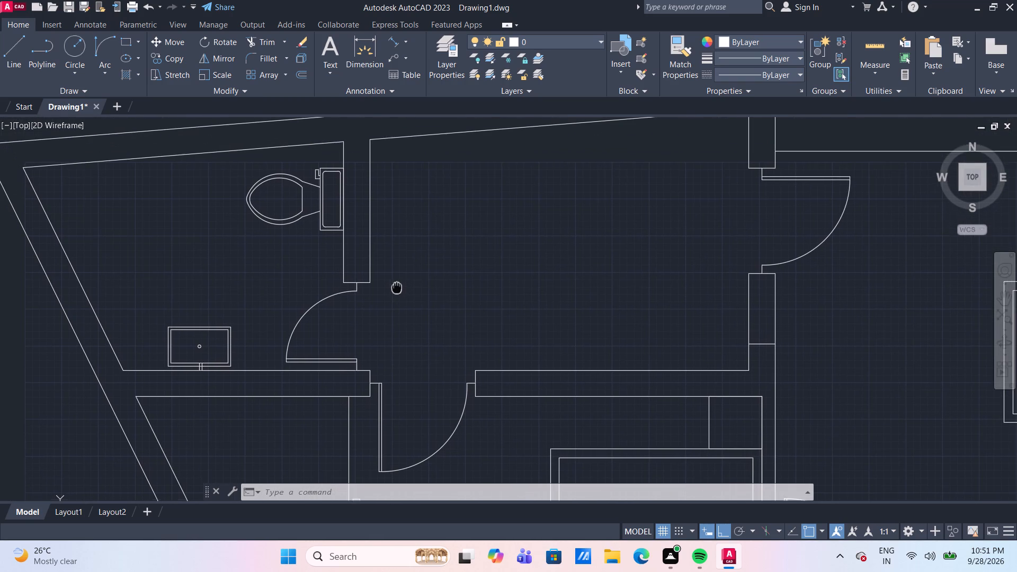
middle_click_drag(397, 288, 397, 290)
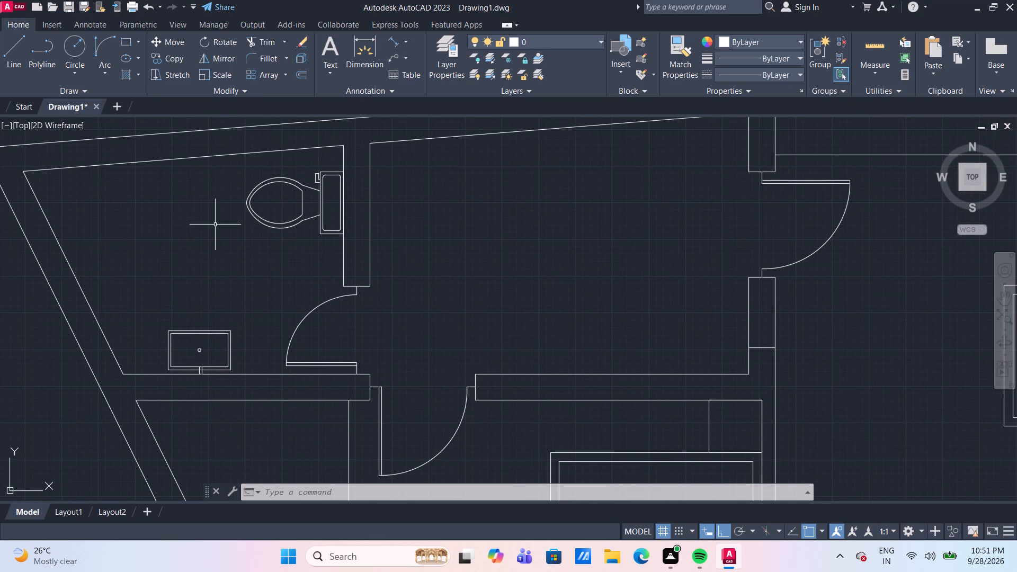
key("o")
key("Return")
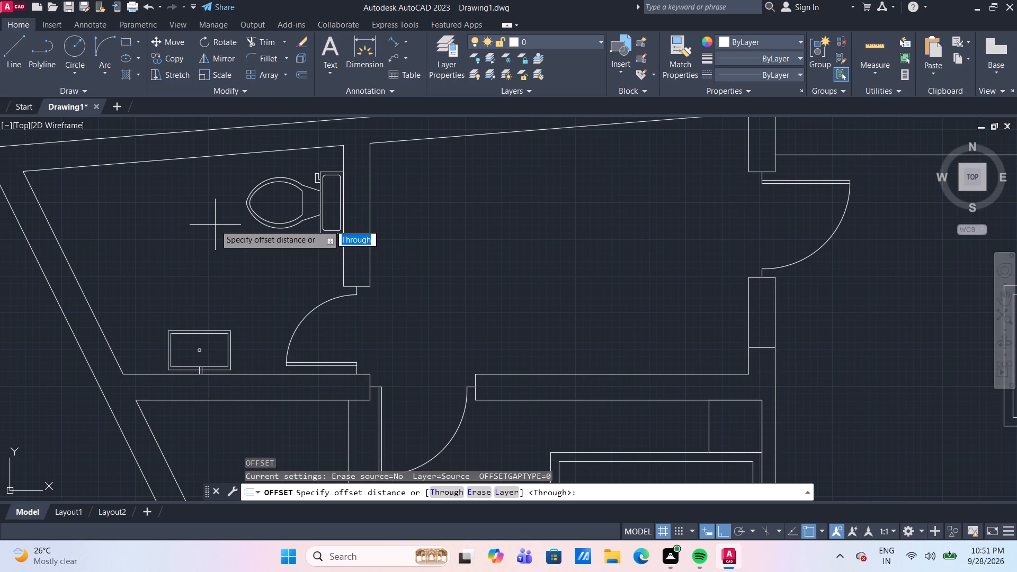
key("Return")
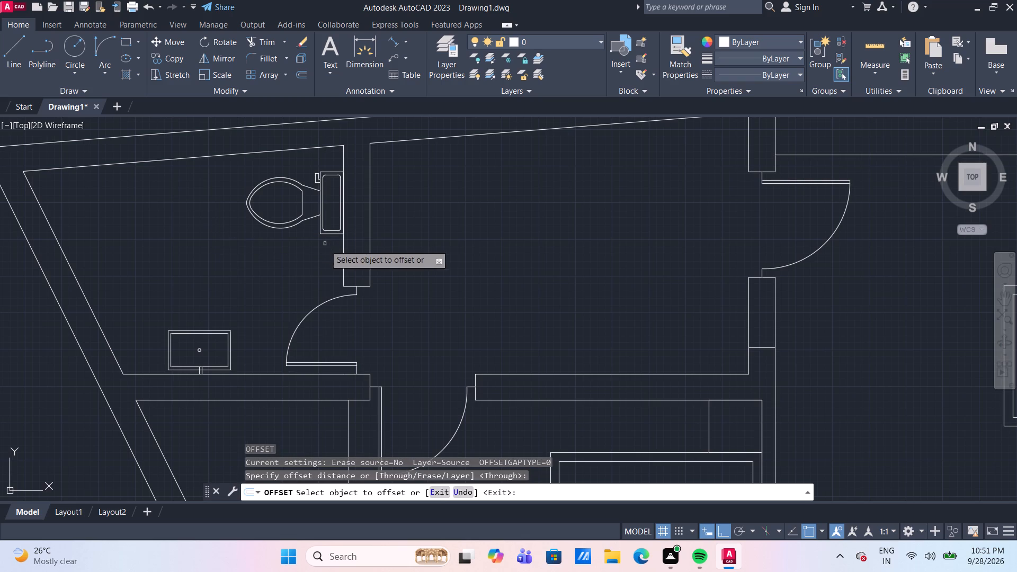
left_click_drag(353, 285, 353, 280)
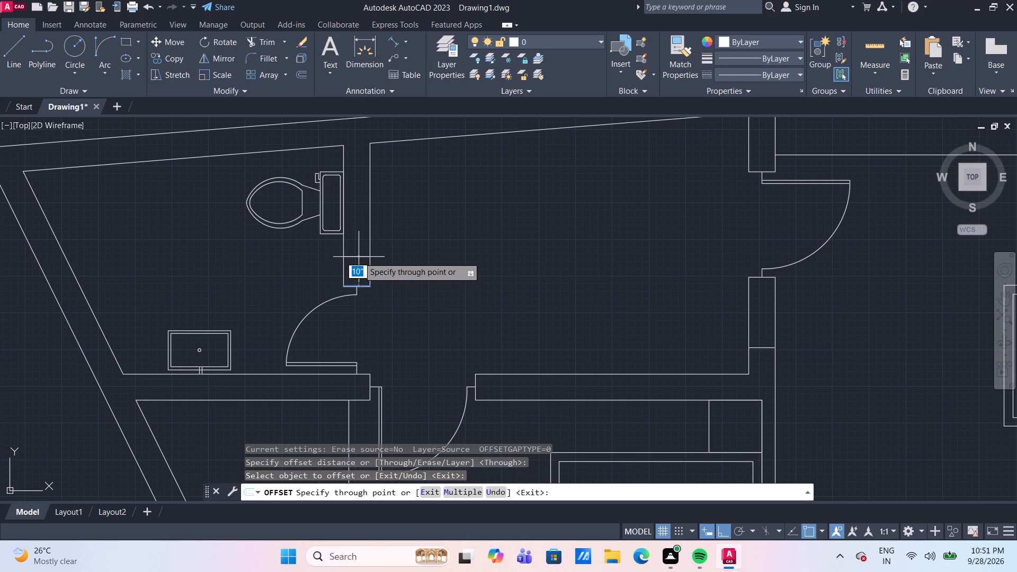
type("9\"")
key("Return")
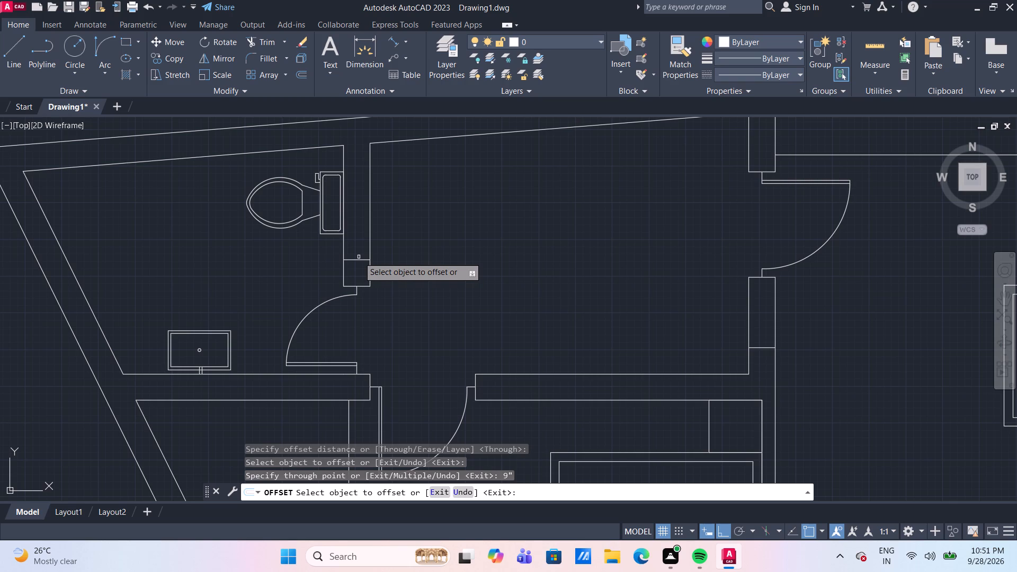
left_click(362, 261)
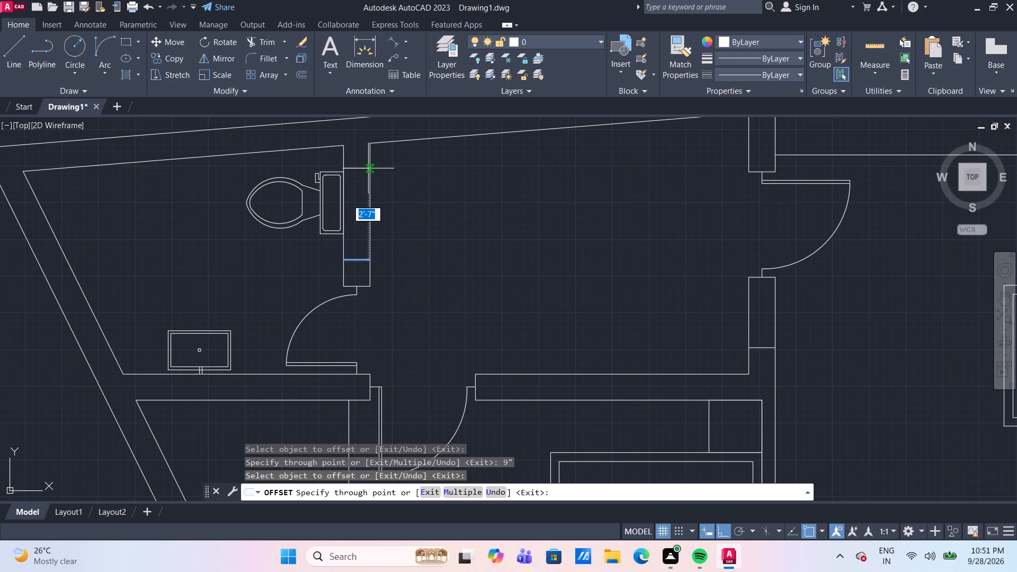
type("2'")
key("Return")
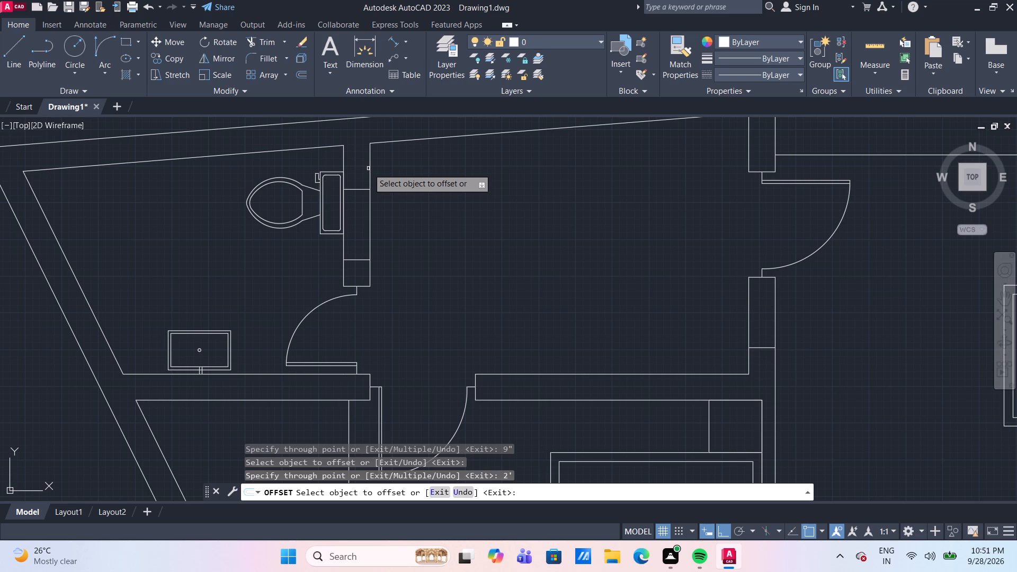
Offset the upper window jamb line beside the toilet 6" further up the wall, and delete the line it was offset from.
left_click(357, 189)
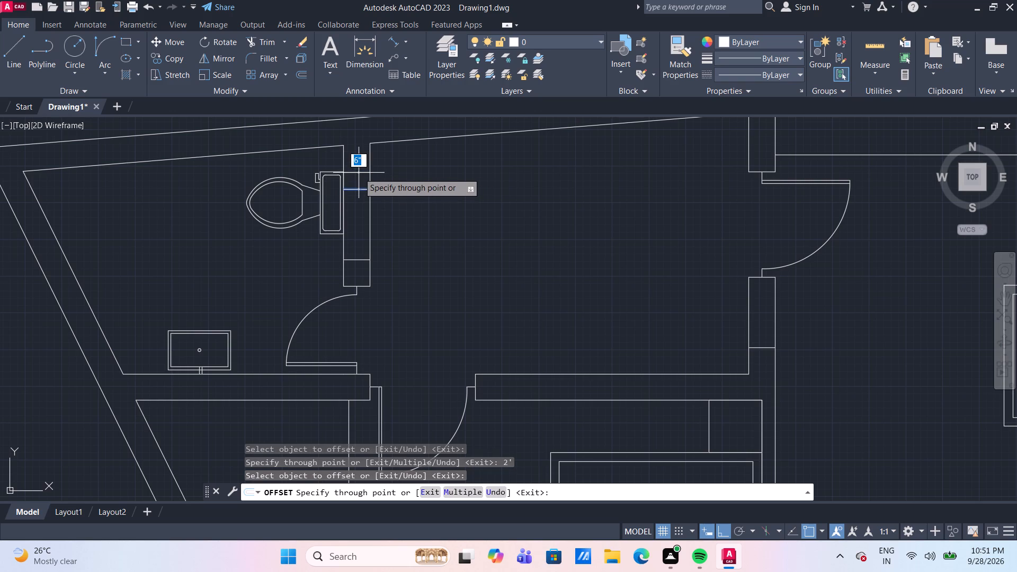
type("6\"")
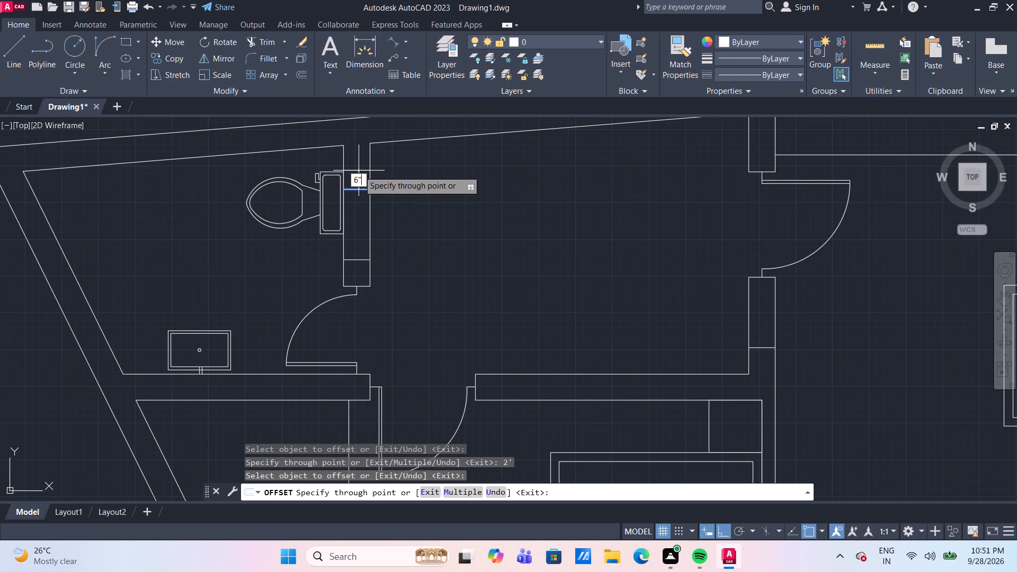
key("Return")
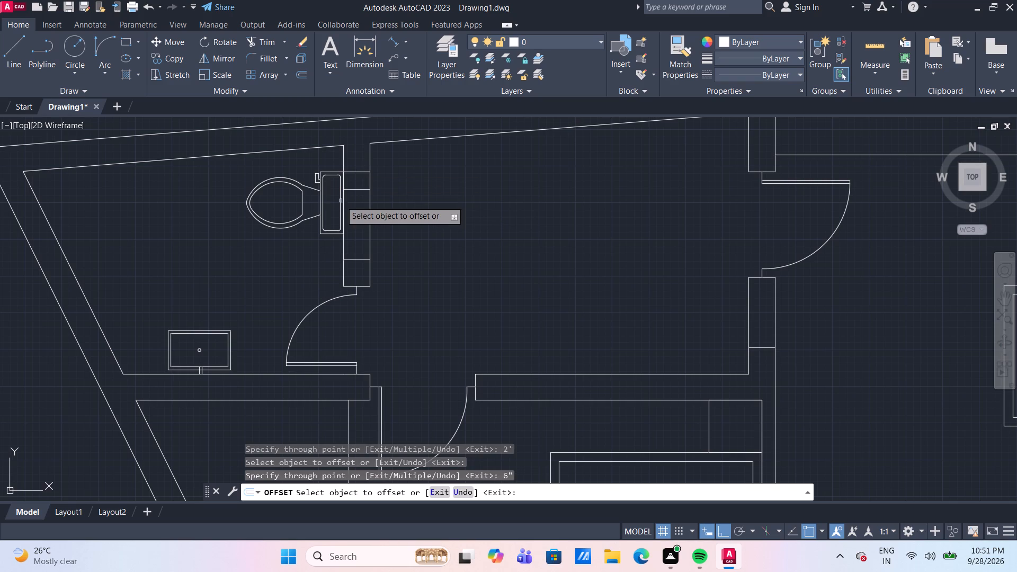
key("Escape")
left_click(358, 191)
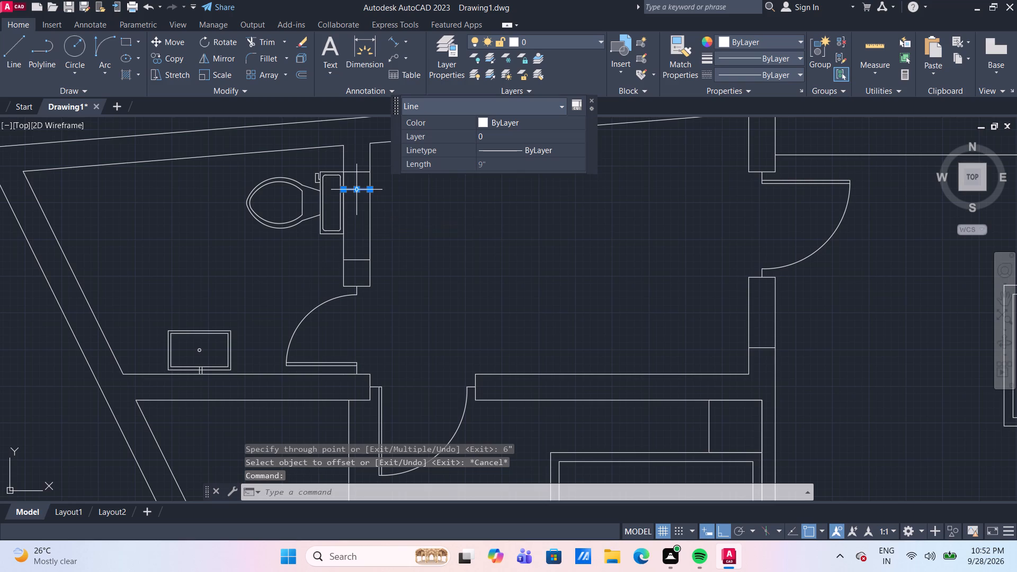
key("Delete")
Move the whole toilet in the upper bathroom slightly down along its wall, between the two window jamb lines.
left_click_drag(332, 246, 326, 234)
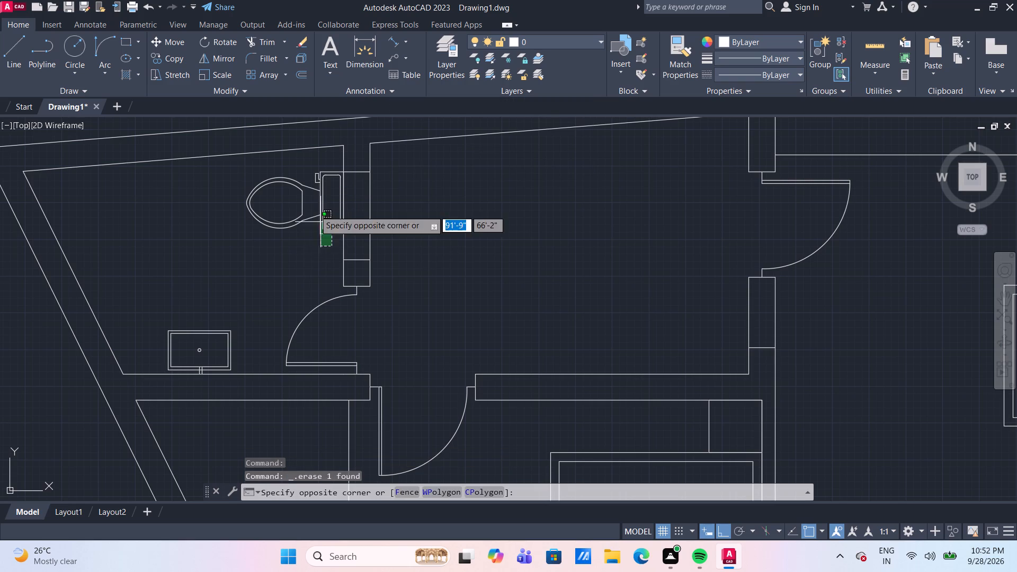
left_click(306, 197)
left_click_drag(332, 253, 321, 226)
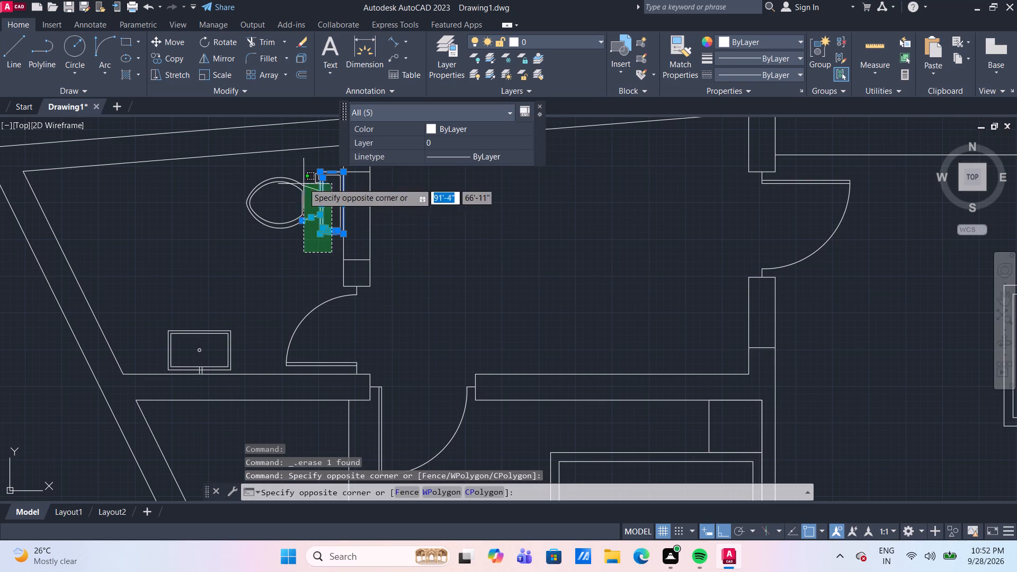
left_click(233, 169)
scroll(304, 198, "up", 2)
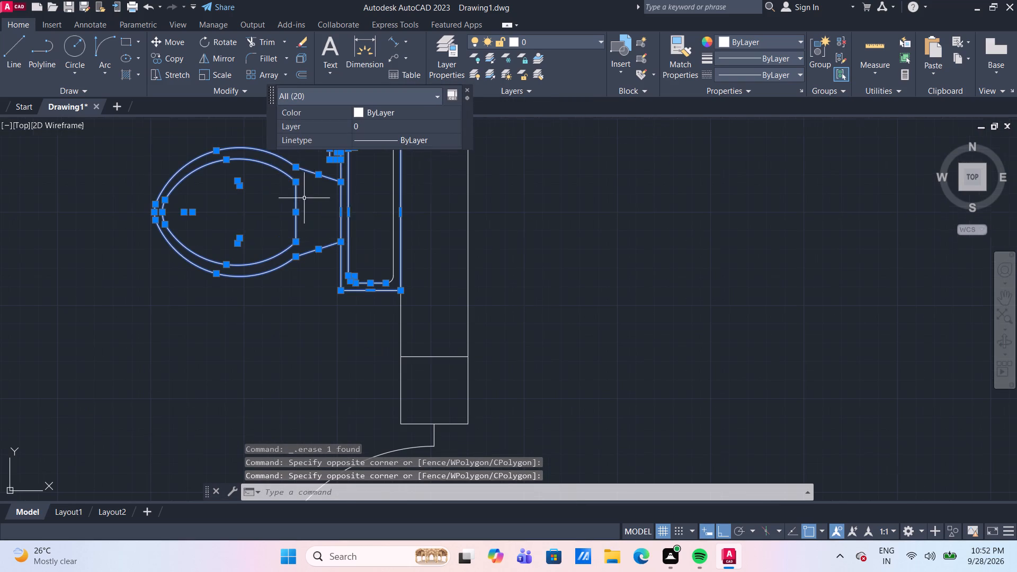
left_click(394, 225)
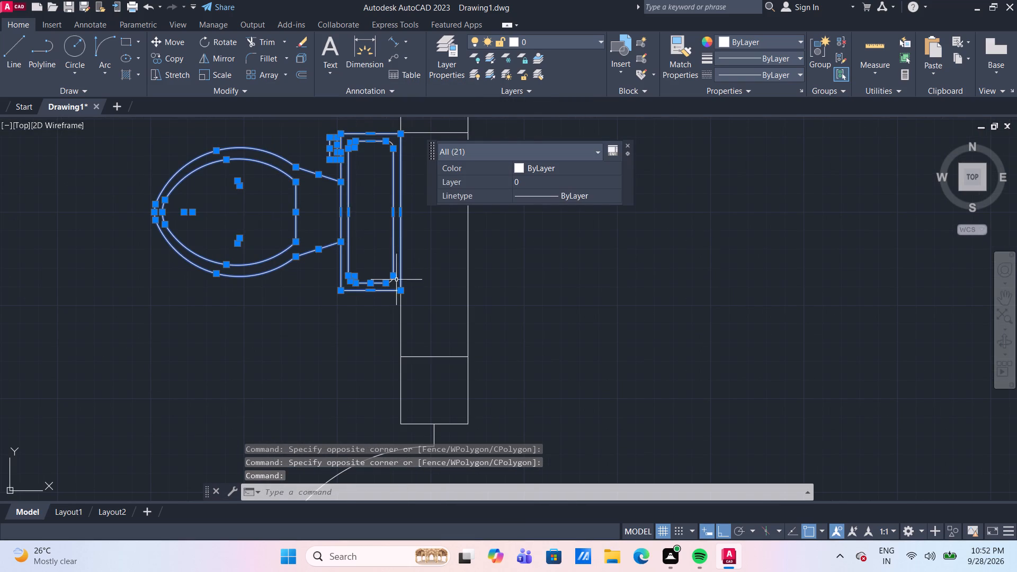
left_click_drag(397, 284, 388, 270)
left_click(363, 127)
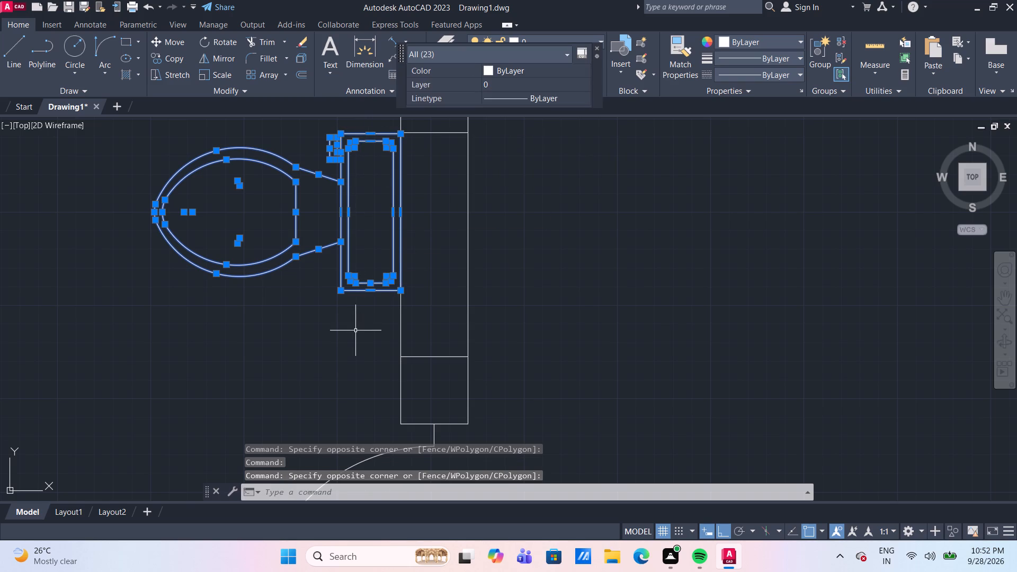
key("m")
key("Return")
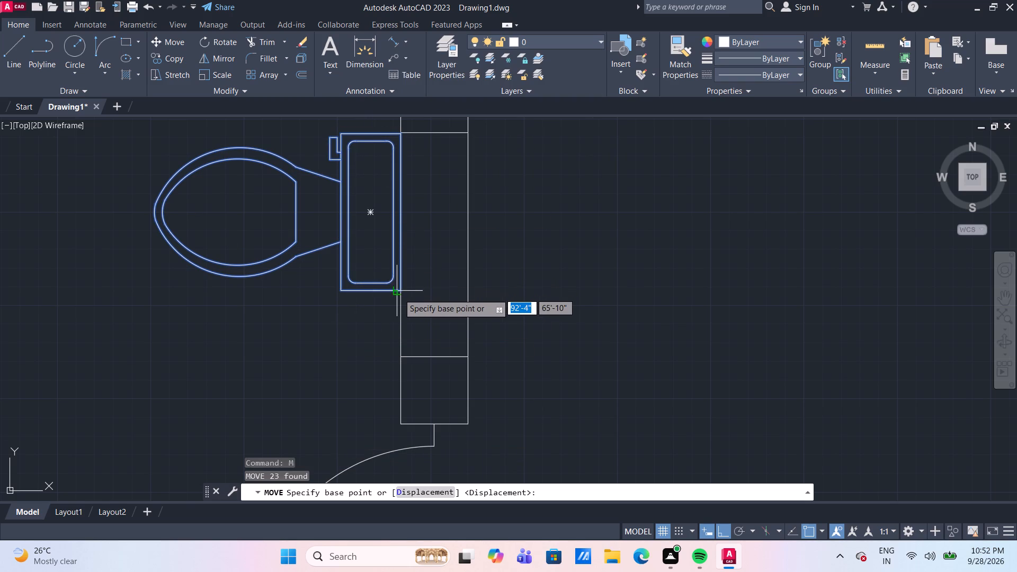
left_click(402, 294)
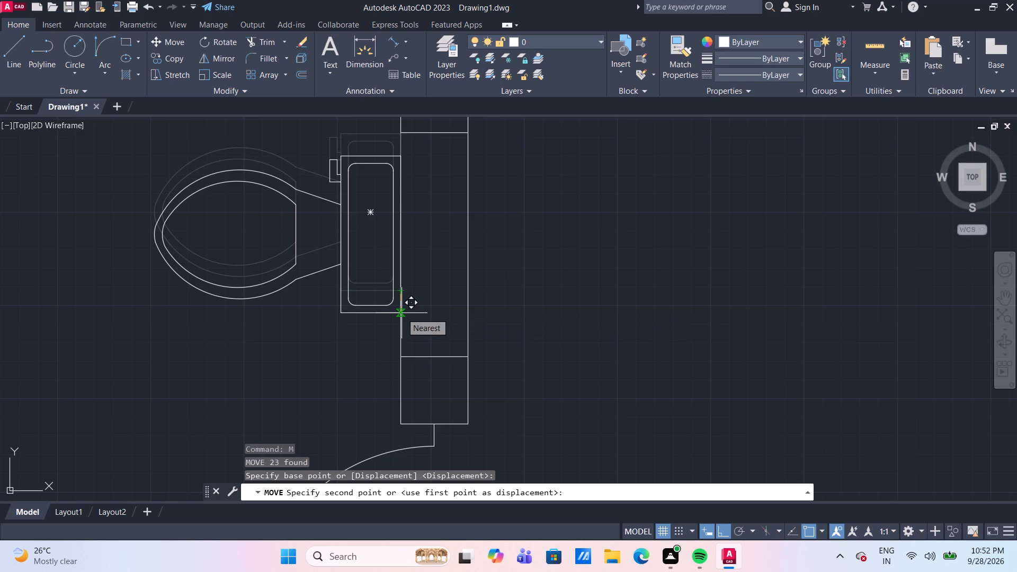
left_click(402, 317)
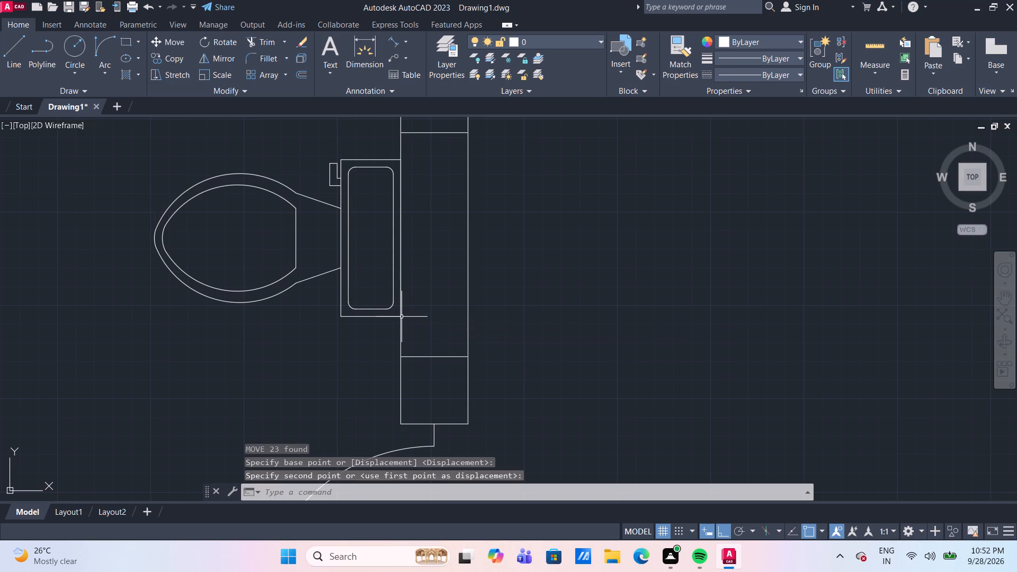
Draw the window's first glazing line beside the toilet, starting 3" in from the wall's outer face and running between the two jamb lines.
scroll(520, 271, "down", 1)
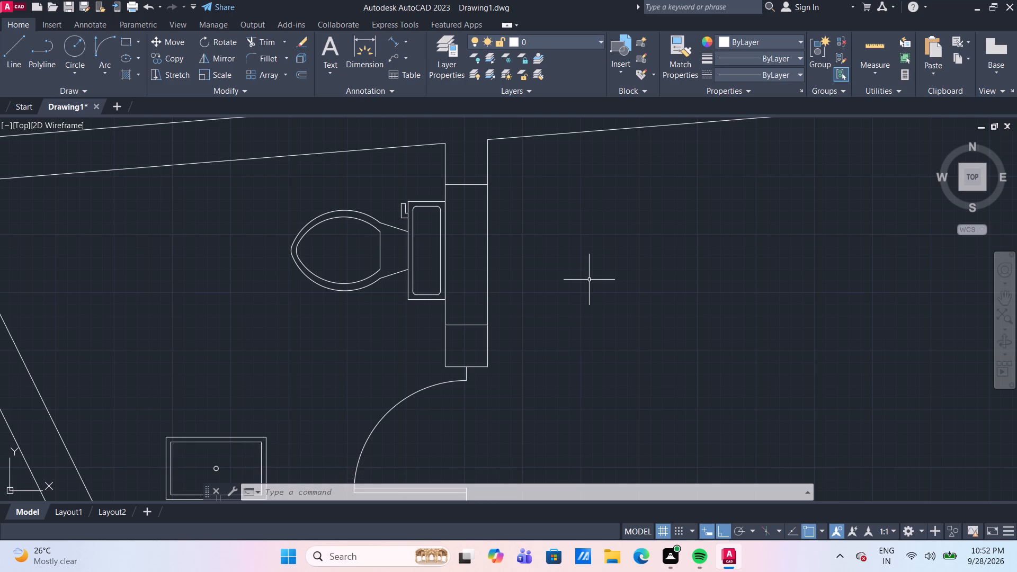
scroll(589, 280, "down", 3)
scroll(574, 289, "up", 2)
middle_click_drag(562, 270, 447, 213)
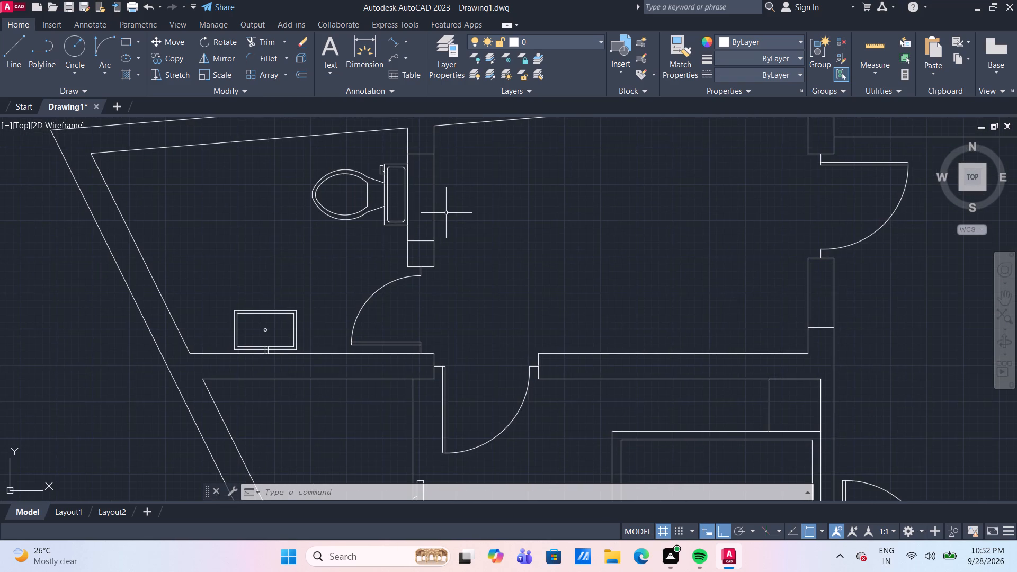
scroll(438, 198, "up", 1)
middle_click_drag(407, 199, 399, 228)
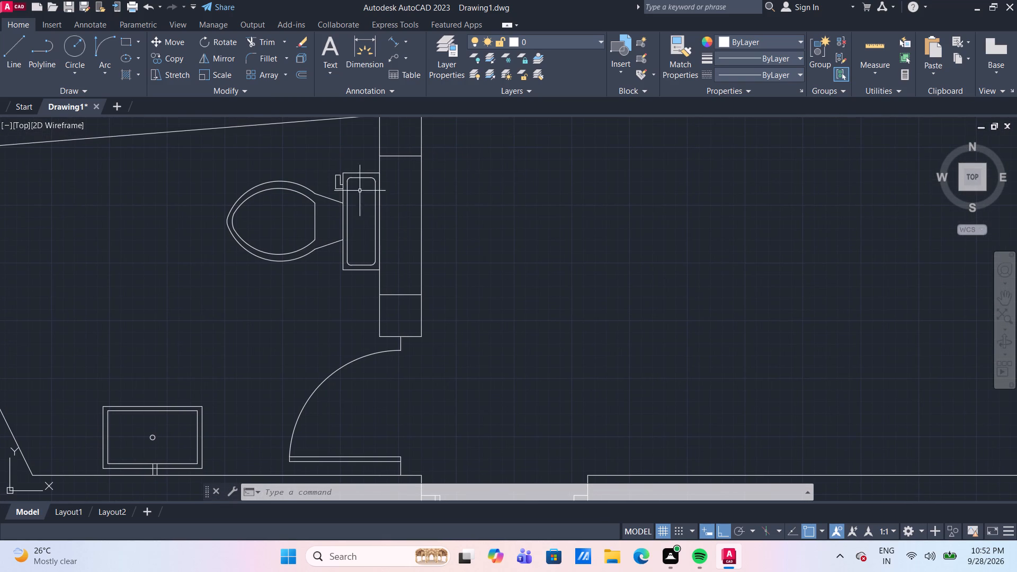
left_click(6, 56)
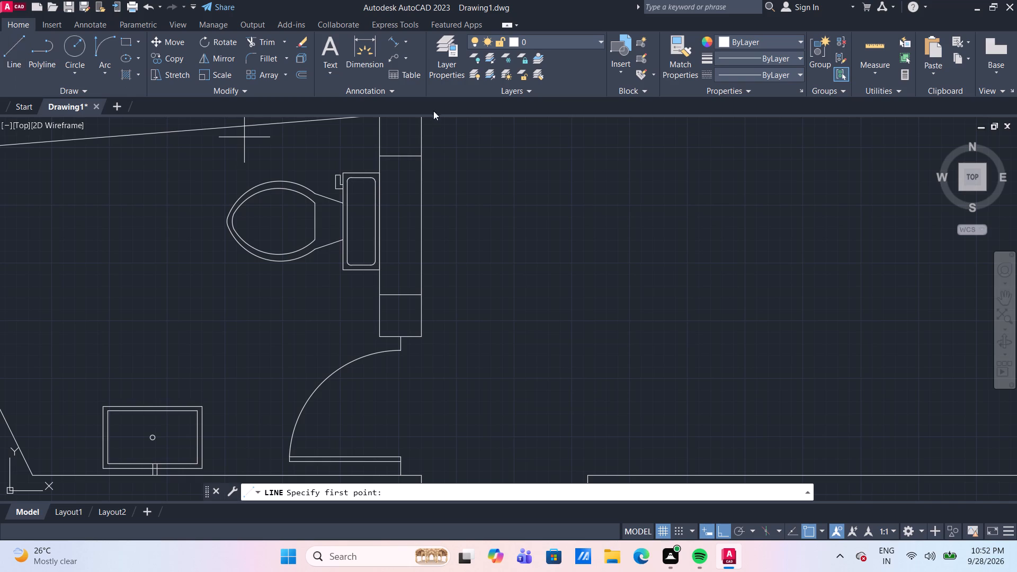
scroll(436, 131, "up", 2)
left_click_drag(394, 191, 387, 191)
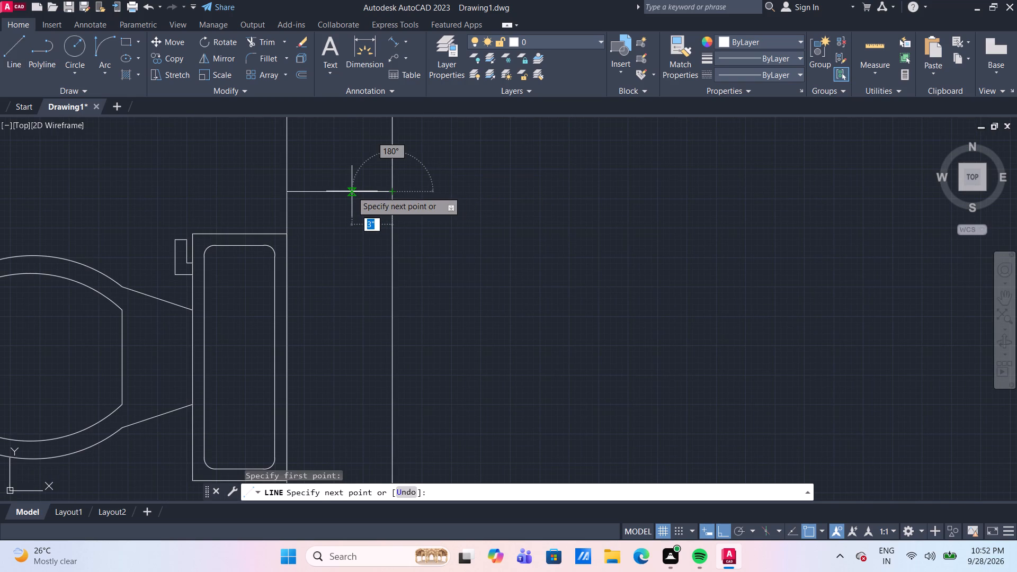
type("3\"")
key("Return")
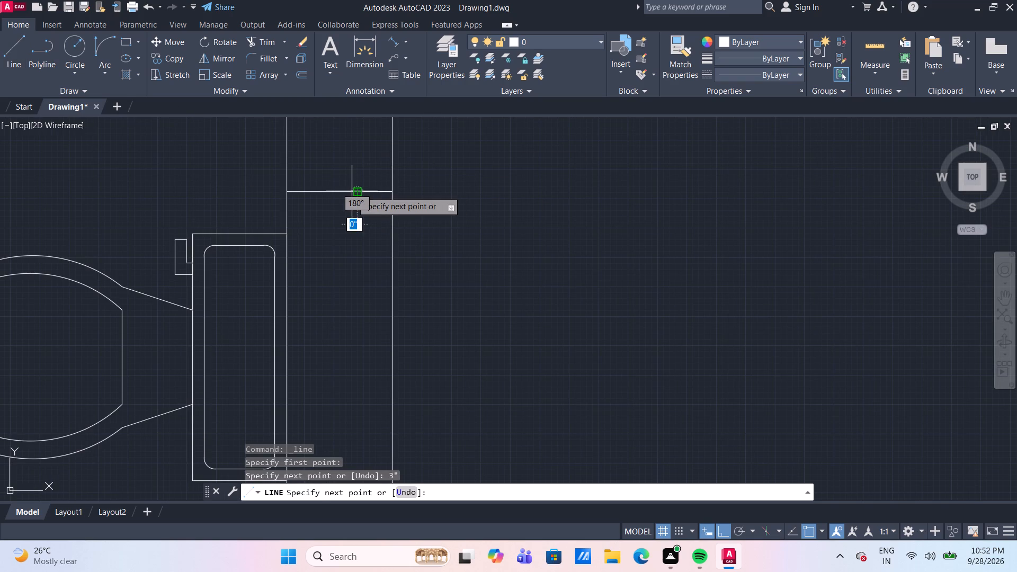
scroll(352, 316, "down", 3)
middle_click_drag(349, 323, 358, 249)
scroll(358, 249, "up", 1)
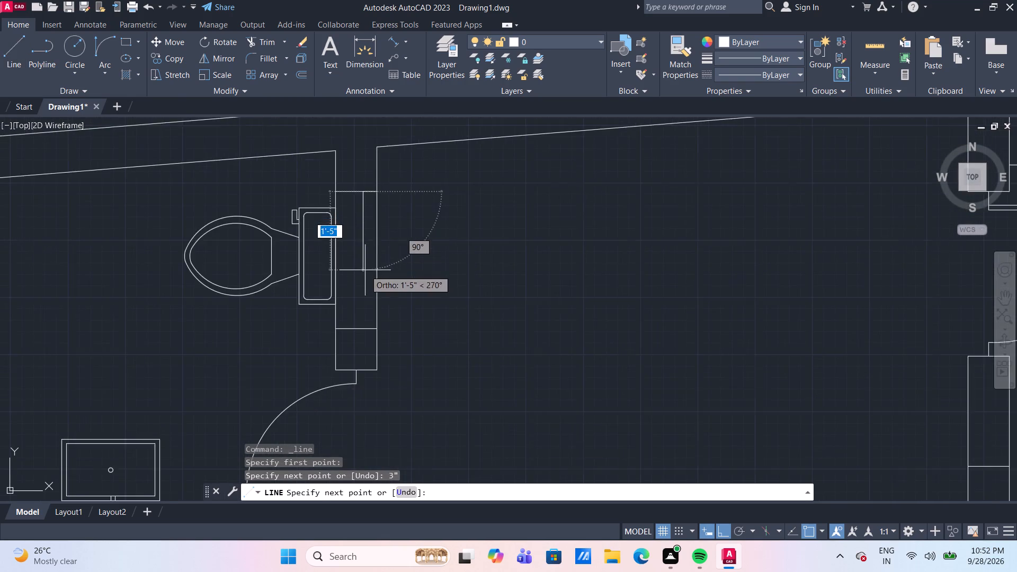
scroll(365, 271, "up", 2)
left_click(353, 414)
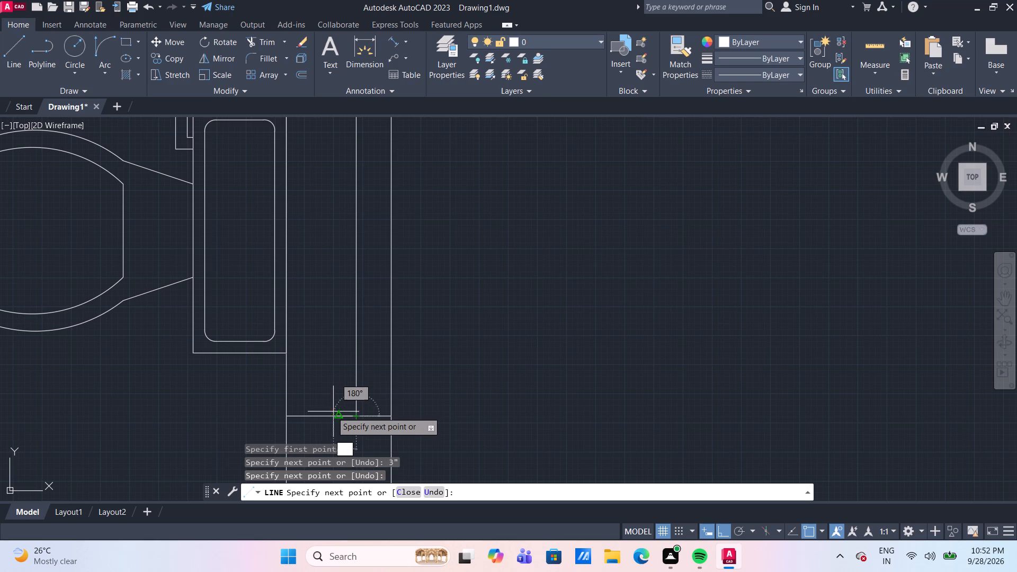
Add the second glazing line of the toilet window 3" from the first, running from the lower jamb to the upper jamb.
type("3\"")
key("Return")
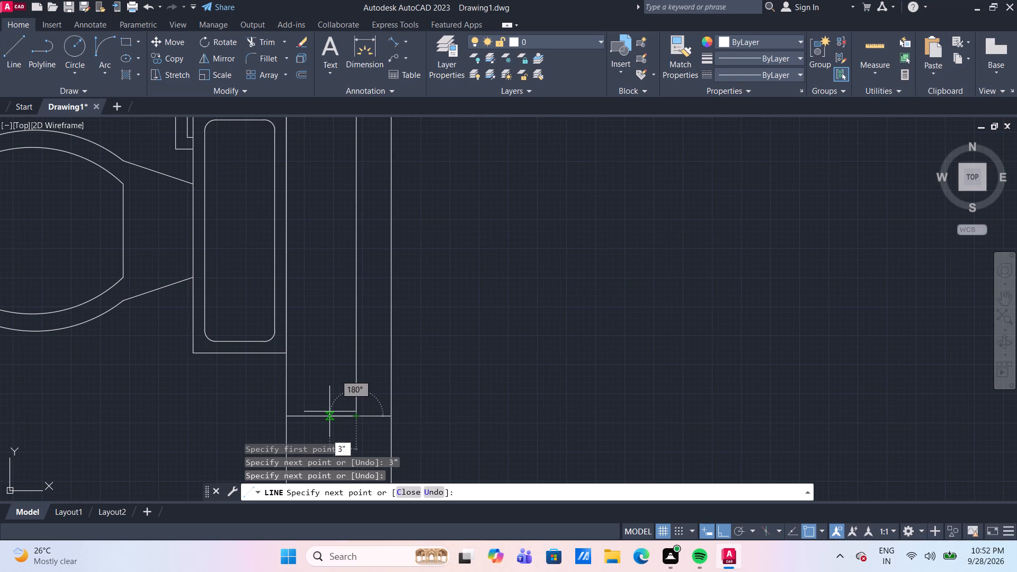
scroll(407, 0, "down", 3)
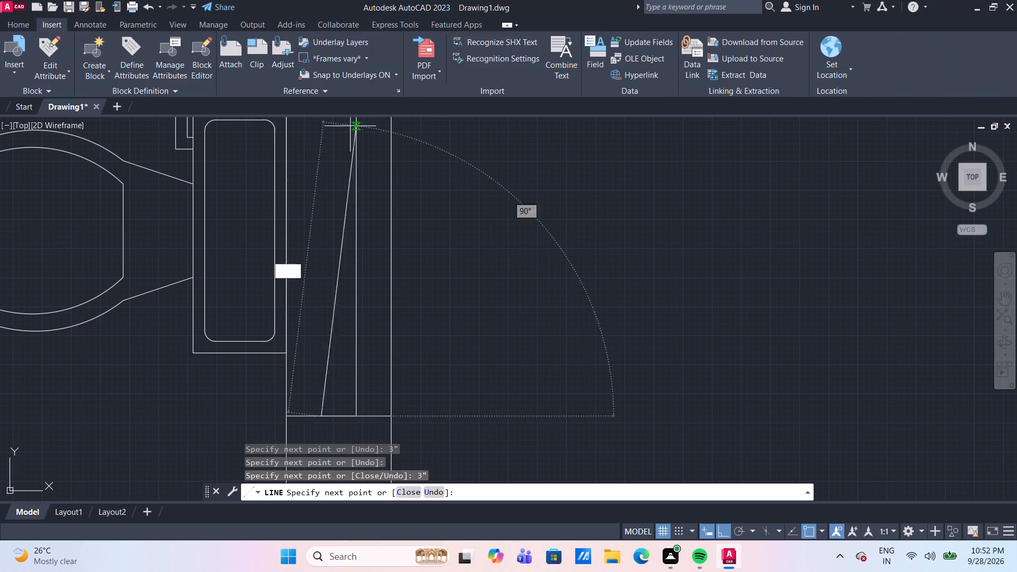
middle_click_drag(336, 178, 288, 319)
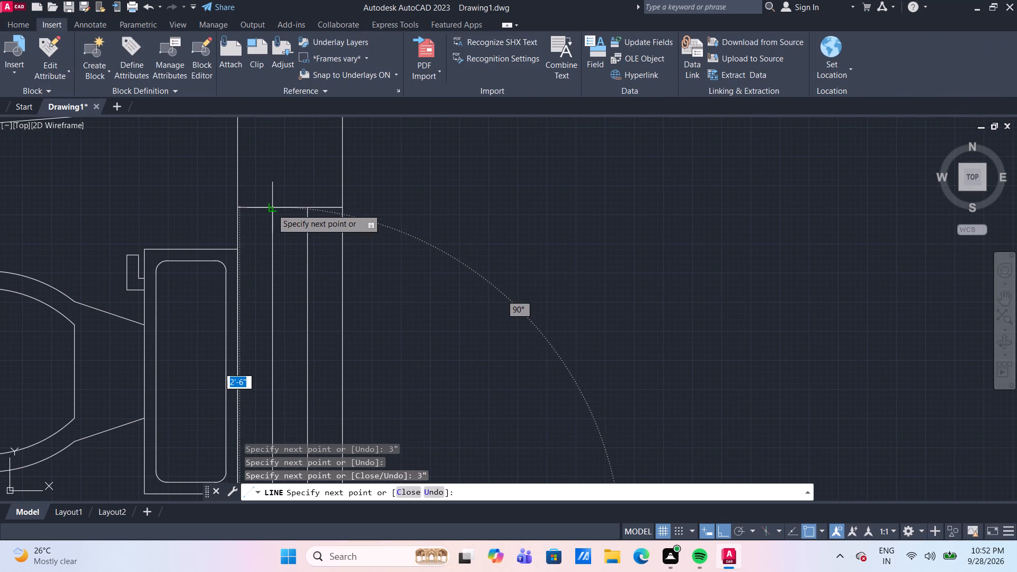
left_click(269, 210)
key("Return")
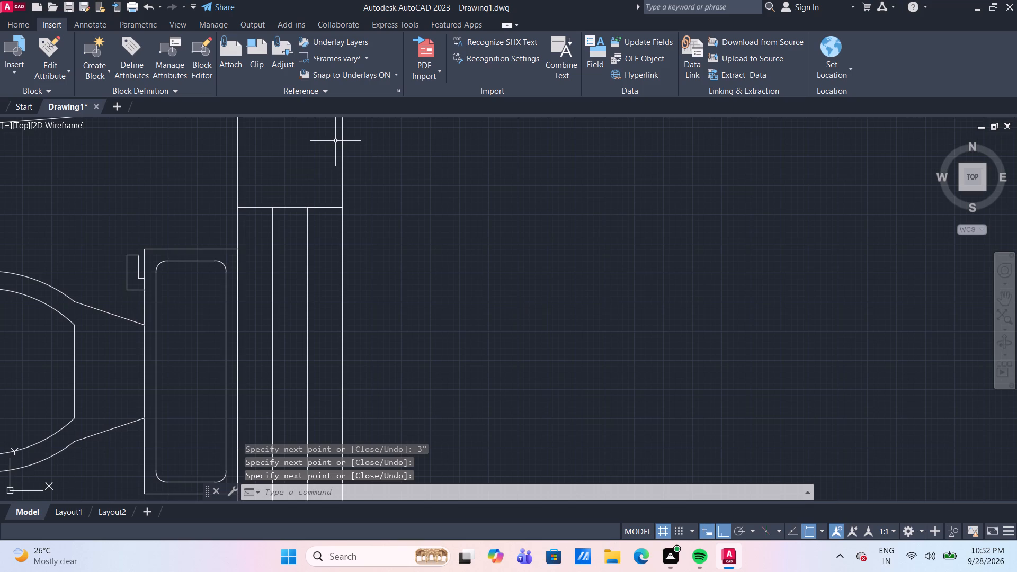
Offset the wall end beside the door above the middle bedroom by 9", and that new line by 4' further along the wall.
scroll(335, 141, "down", 4)
middle_click_drag(403, 243, 379, 179)
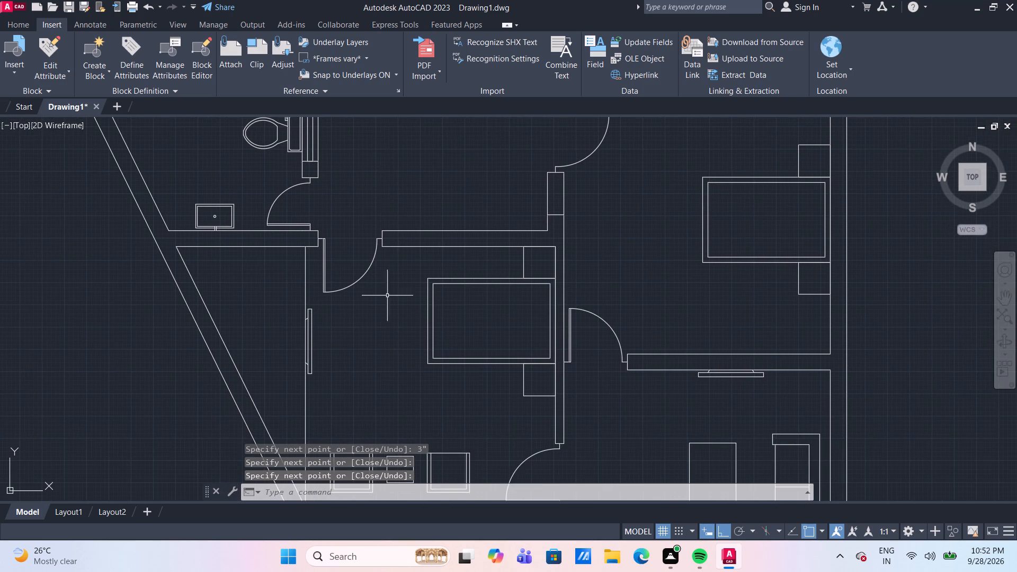
middle_click_drag(381, 305, 376, 262)
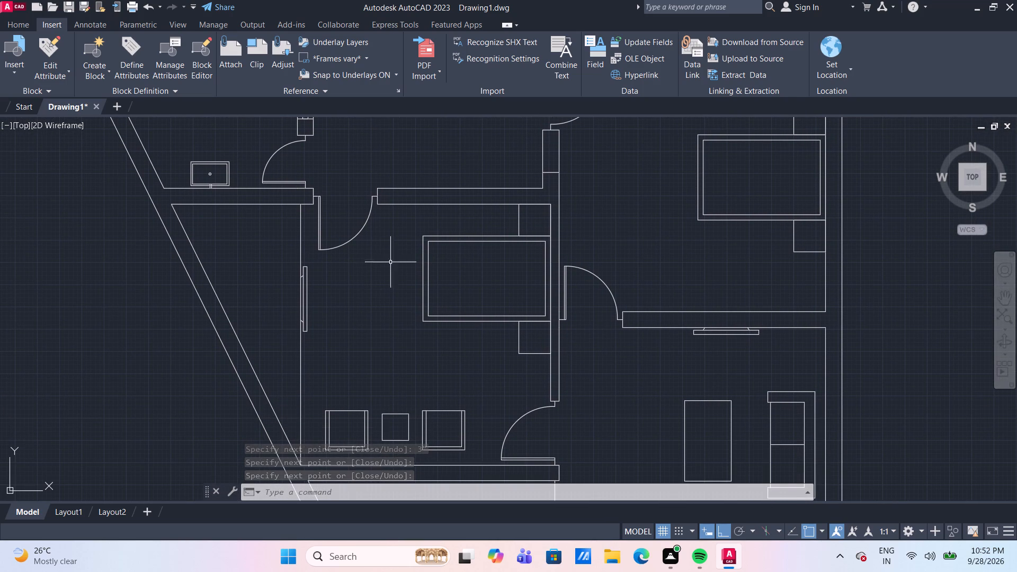
scroll(492, 190, "up", 2)
middle_click_drag(423, 203, 352, 234)
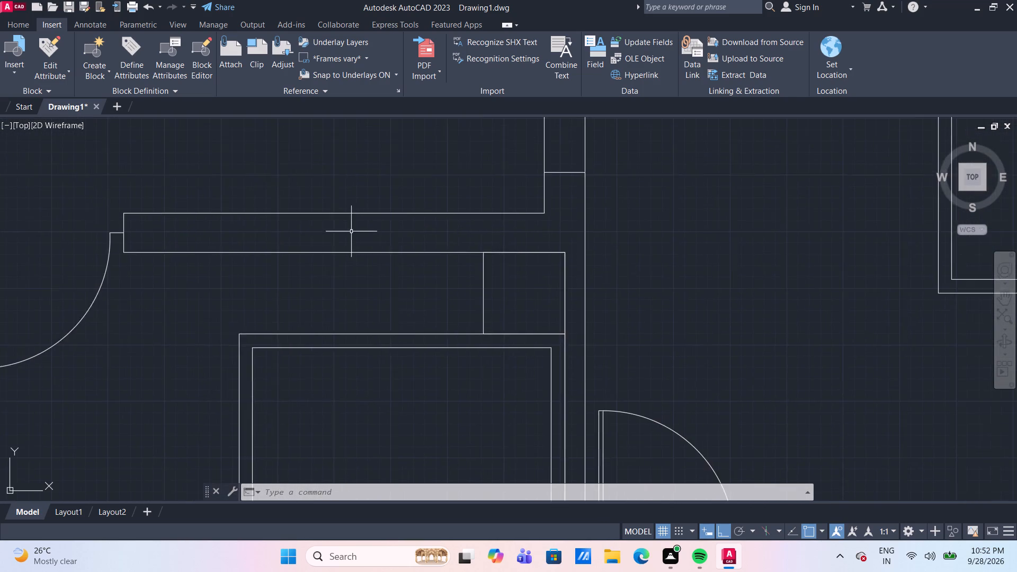
scroll(351, 227, "down", 2)
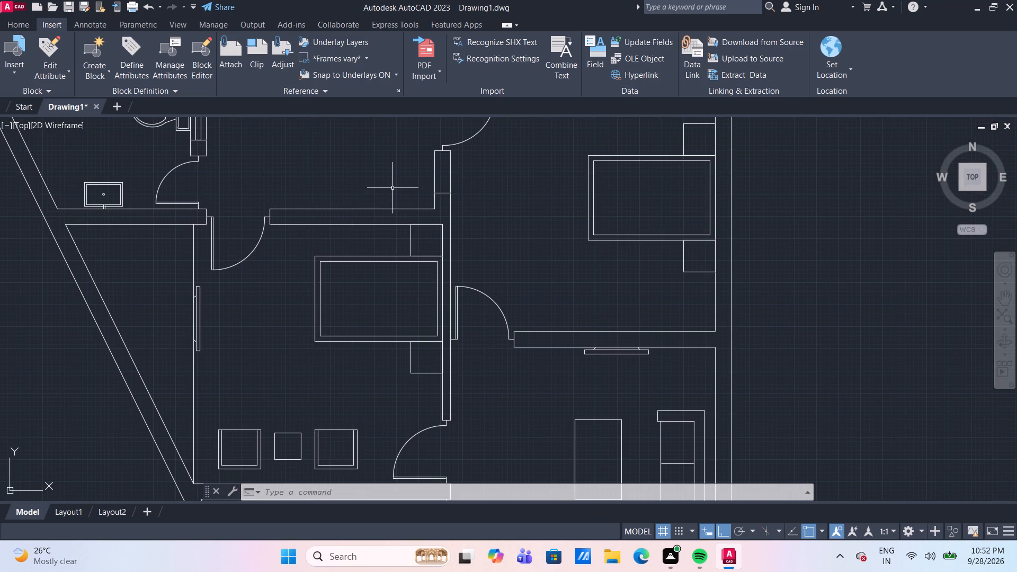
middle_click_drag(392, 192, 329, 221)
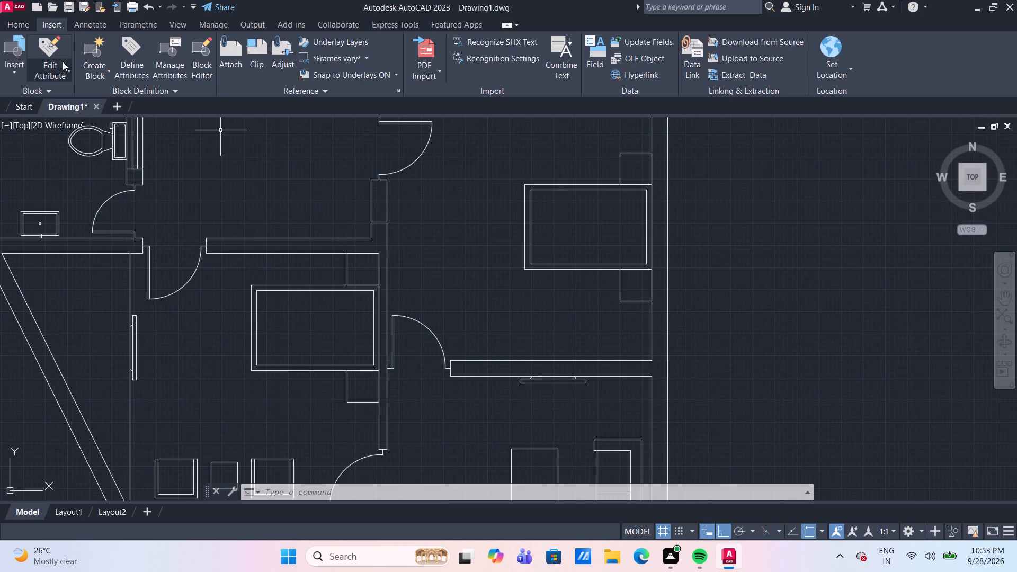
scroll(372, 212, "up", 1)
middle_click(320, 195)
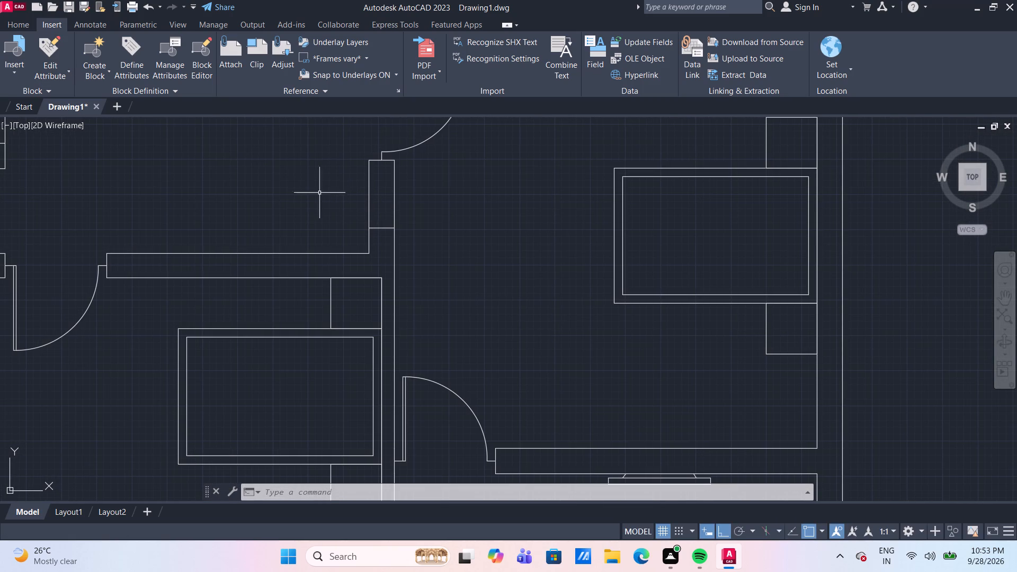
key("o")
key("Return")
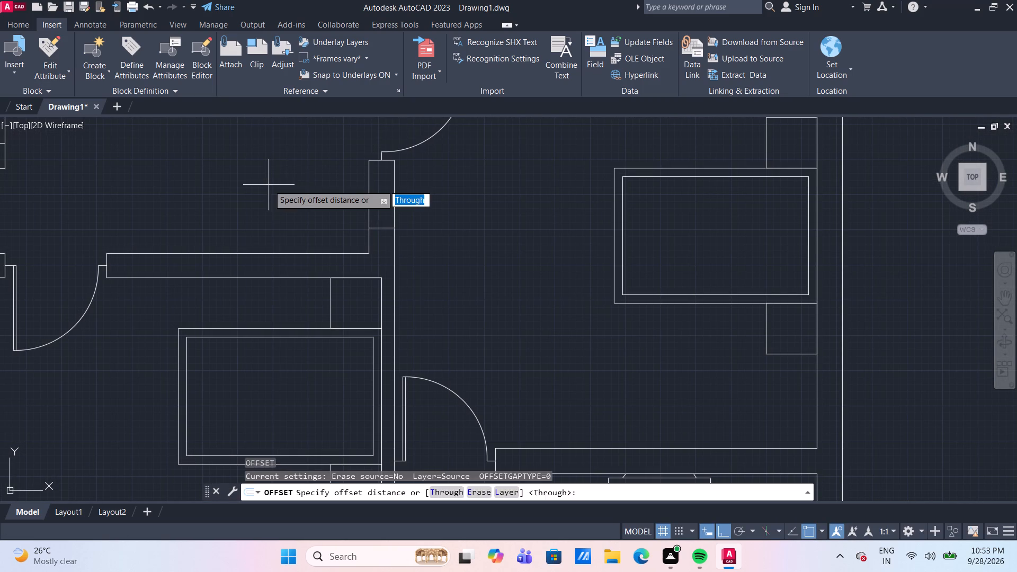
key("Return")
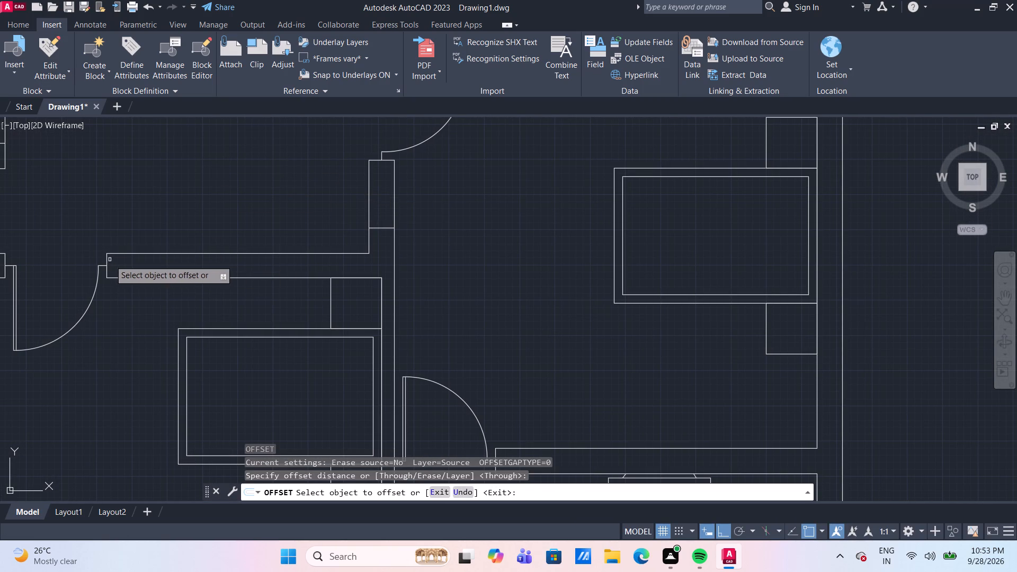
left_click(106, 259)
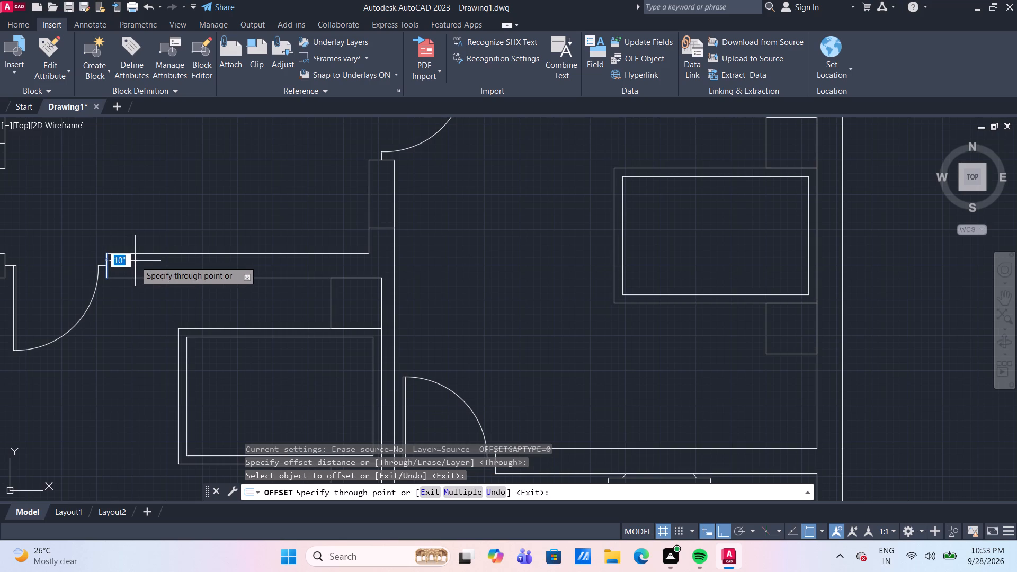
type("9\"")
key("Return")
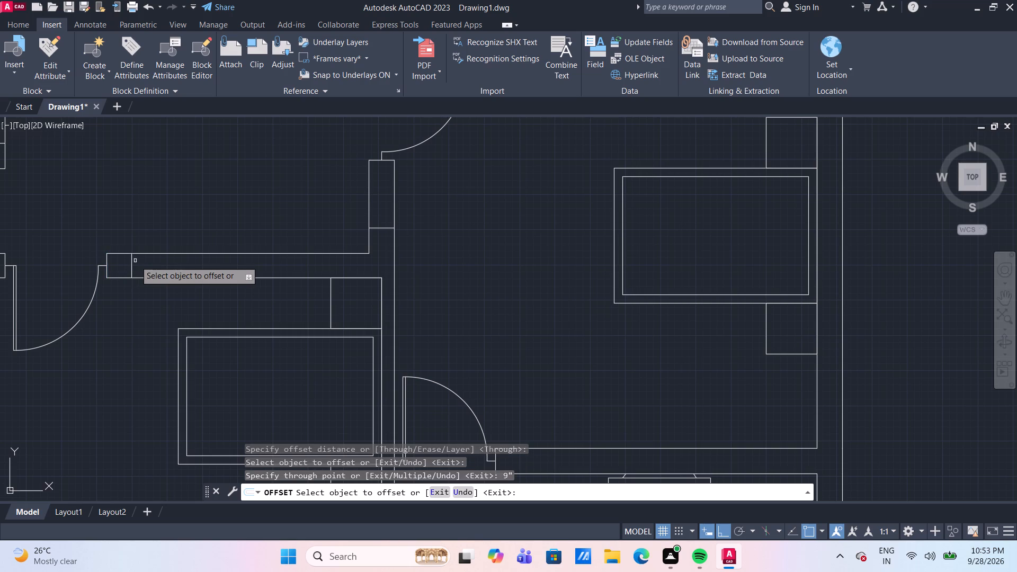
left_click(133, 261)
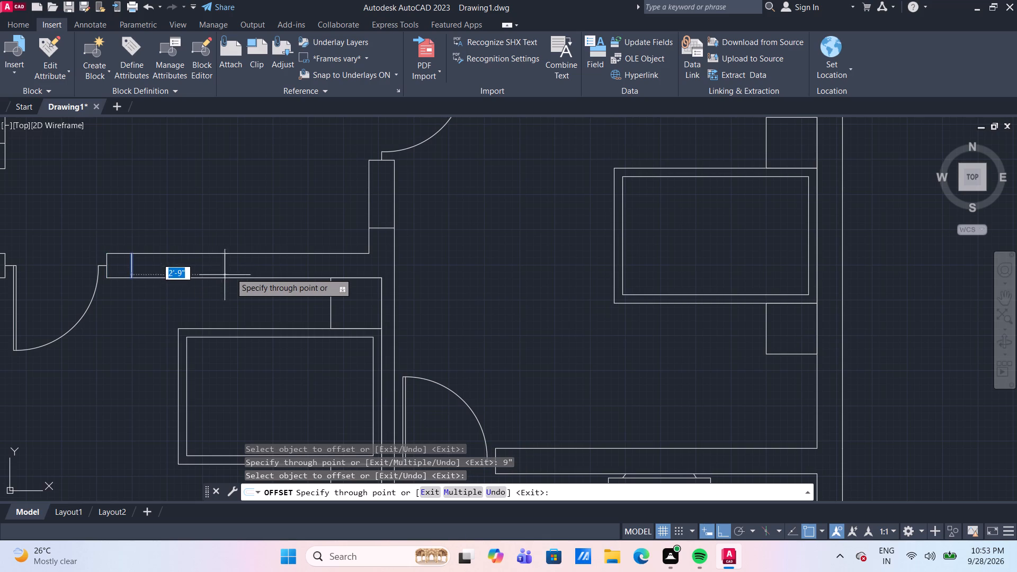
type("4'")
key("Return")
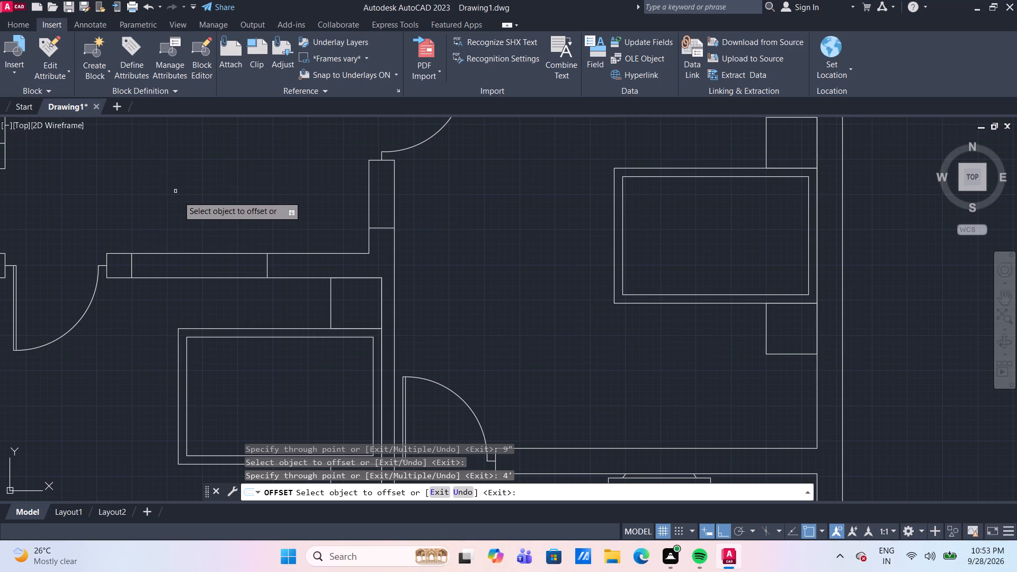
key("Escape")
Draw a centre line between the midpoints of the two jamb lines of the window above the middle bedroom.
middle_click_drag(245, 234, 243, 220)
scroll(243, 220, "up", 1)
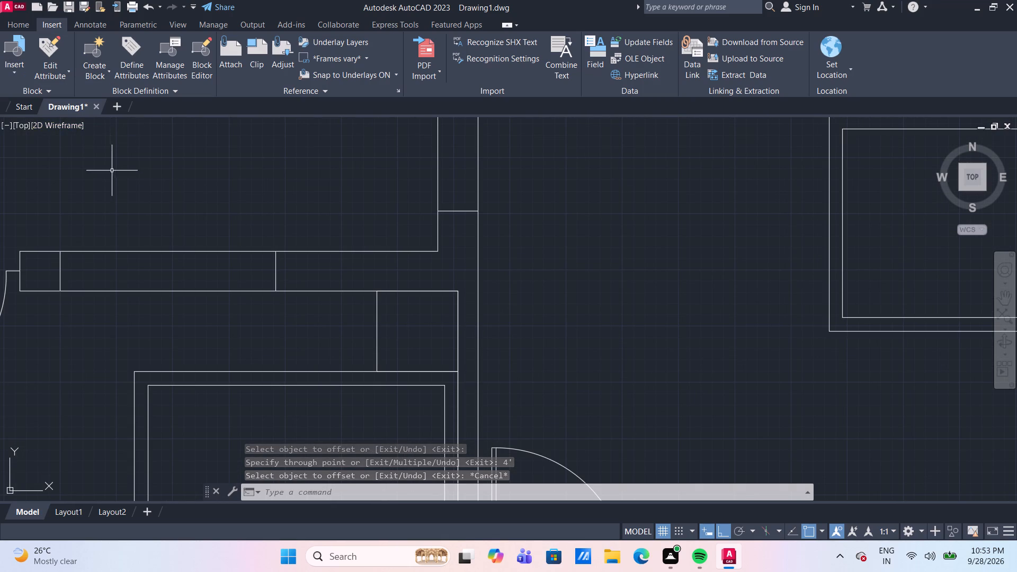
scroll(132, 184, "down", 2)
scroll(157, 44, "down", 1)
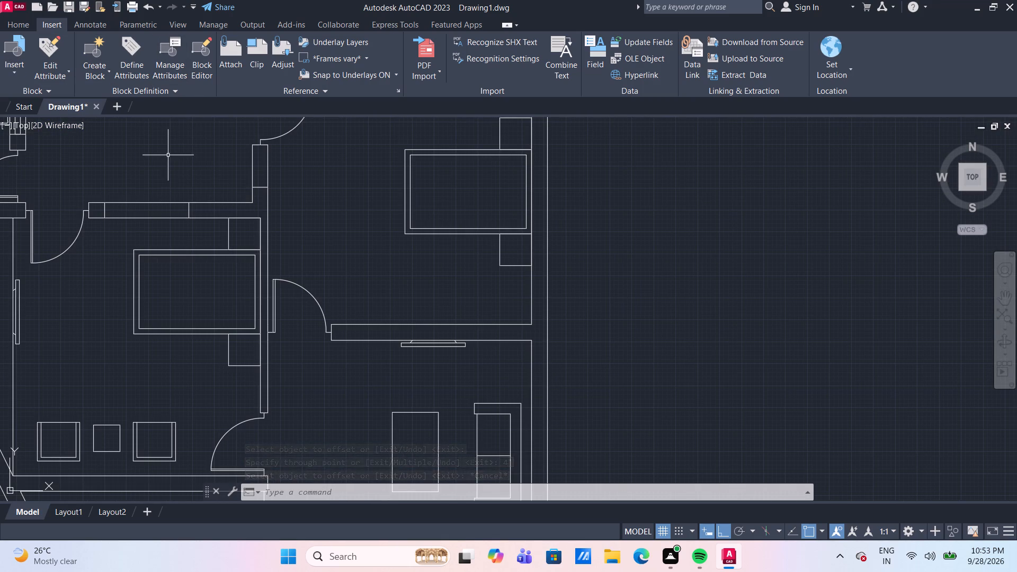
middle_click_drag(168, 157, 235, 127)
scroll(203, 330, "up", 1)
scroll(231, 154, "up", 1)
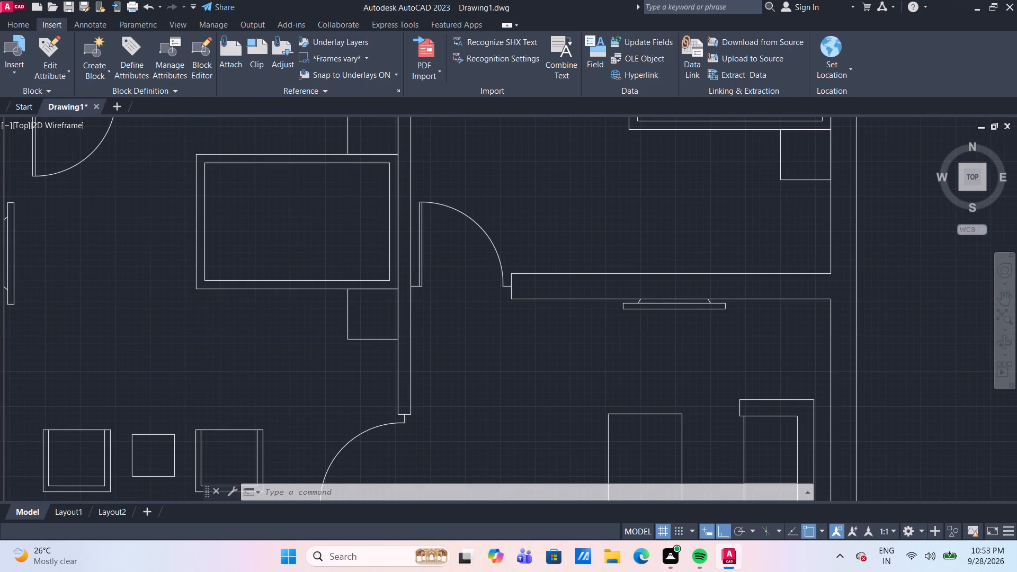
middle_click_drag(233, 153, 258, 245)
middle_click_drag(239, 133, 249, 222)
left_click(19, 21)
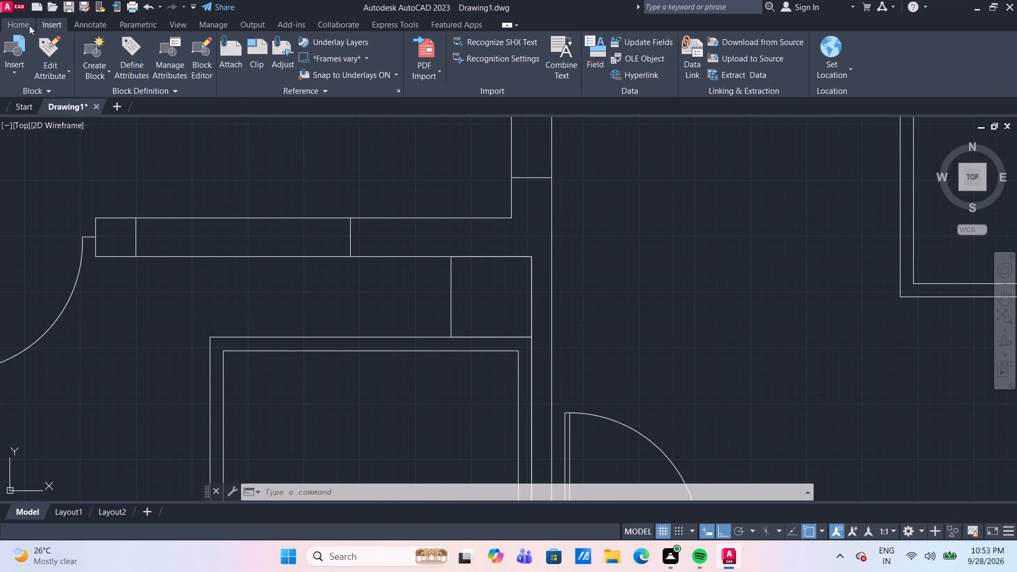
left_click_drag(19, 50, 21, 57)
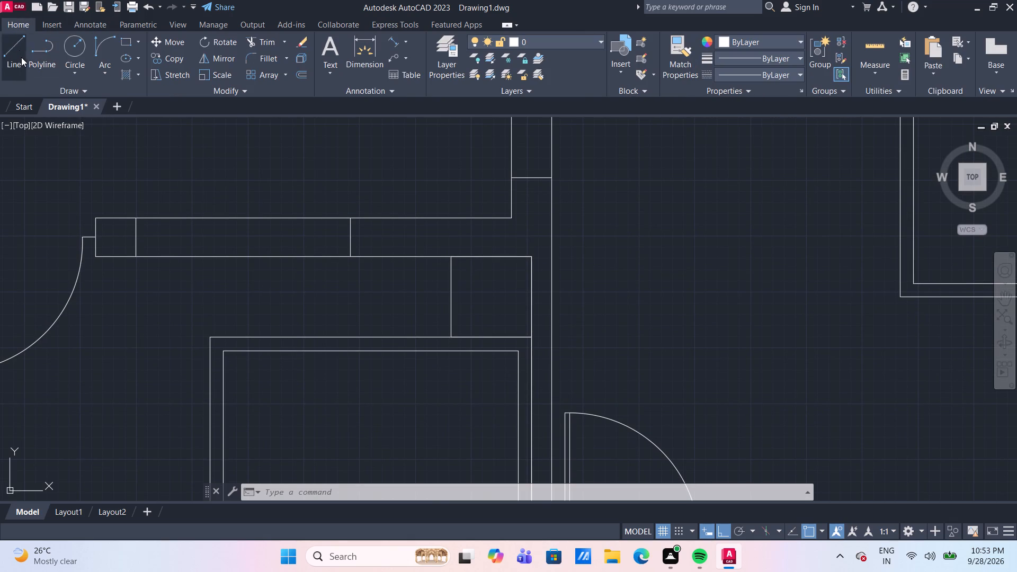
left_click_drag(21, 57, 31, 76)
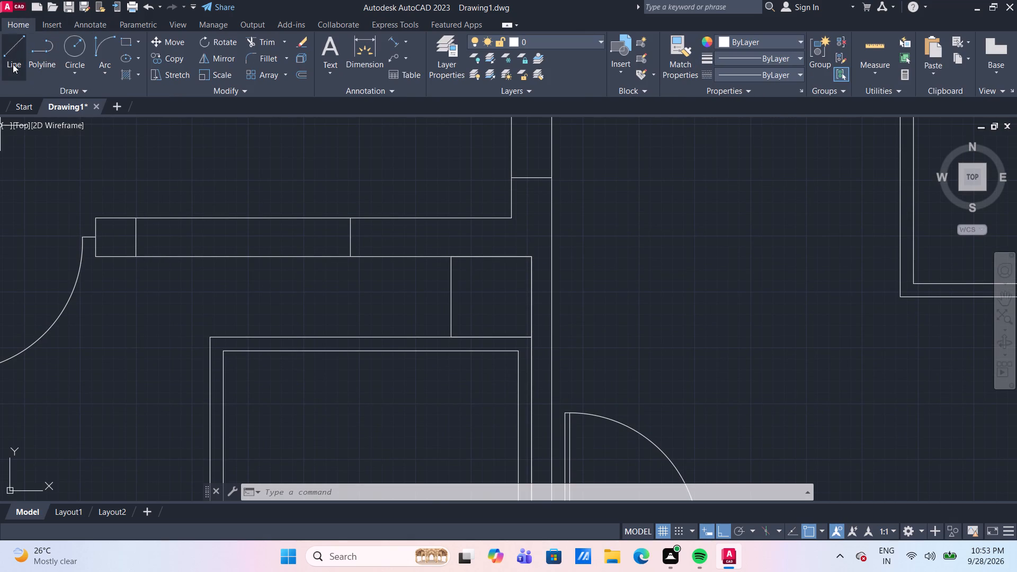
left_click(13, 64)
scroll(125, 227, "up", 2)
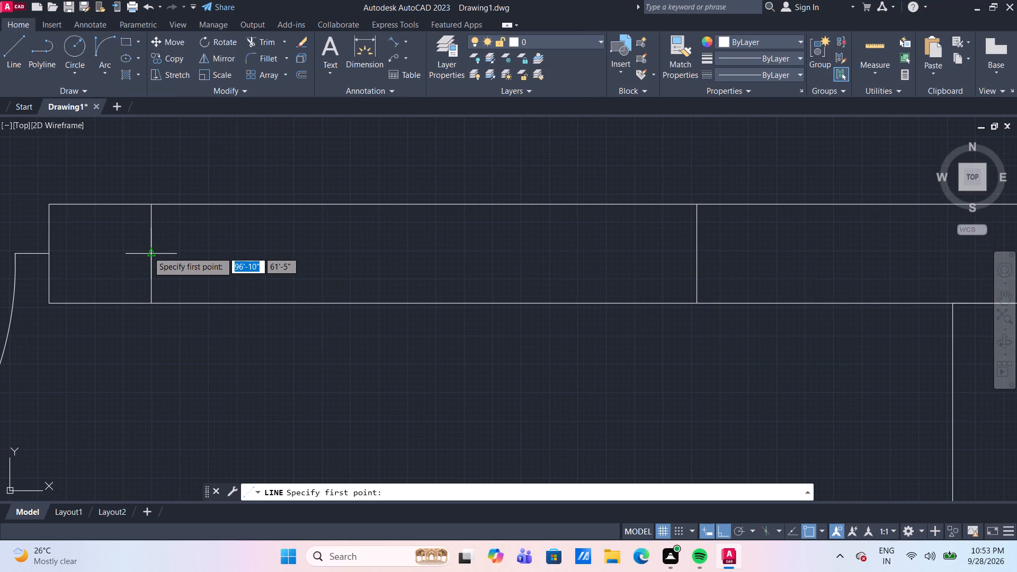
left_click_drag(153, 255, 169, 261)
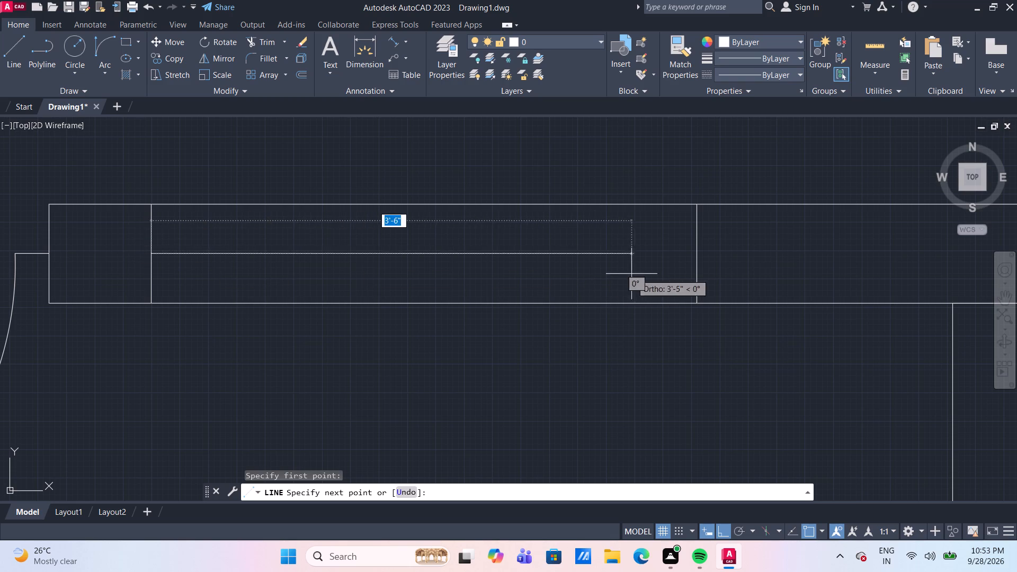
left_click(697, 253)
Draw a centre line along the window in the short wall below the right bedroom's upper door, and erase the stray connecting diagonal.
scroll(711, 191, "down", 3)
middle_click_drag(719, 181, 503, 259)
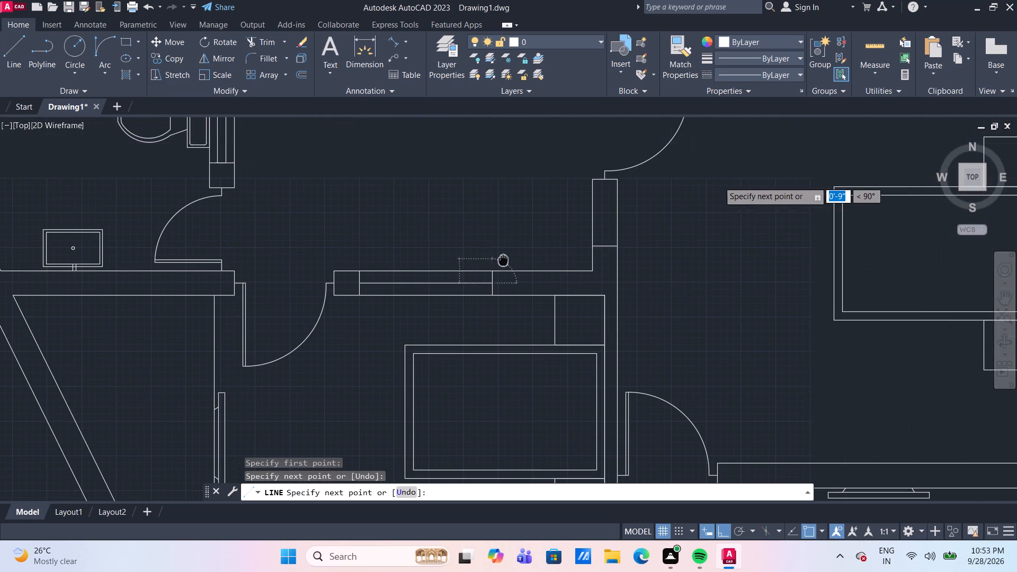
scroll(662, 233, "up", 1)
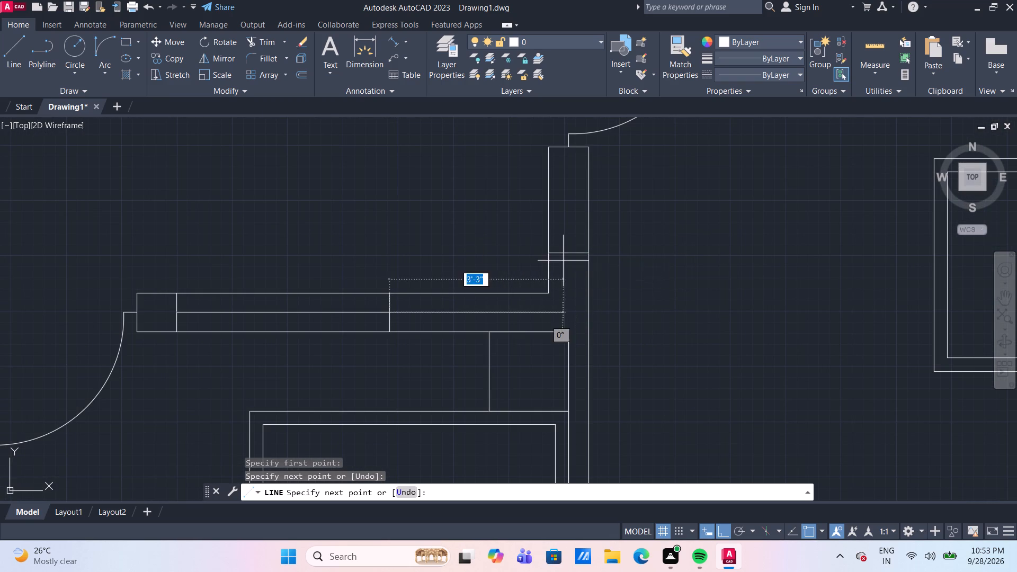
left_click(568, 252)
left_click(568, 144)
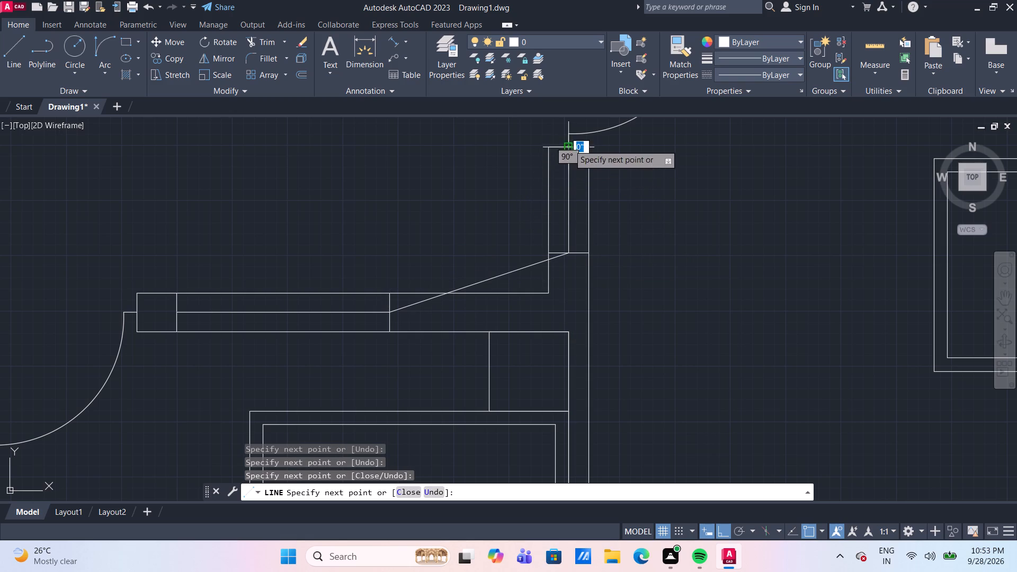
key("grave")
key("Escape")
left_click_drag(529, 266, 524, 260)
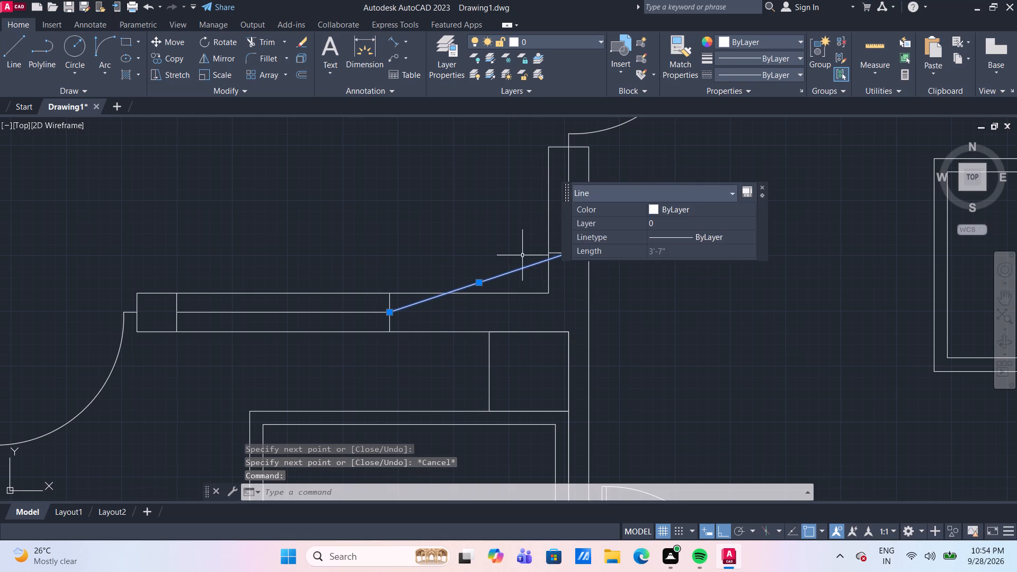
key("Delete")
Offset the centre lines of both new windows 1.5" to each side as glazing lines.
key("o")
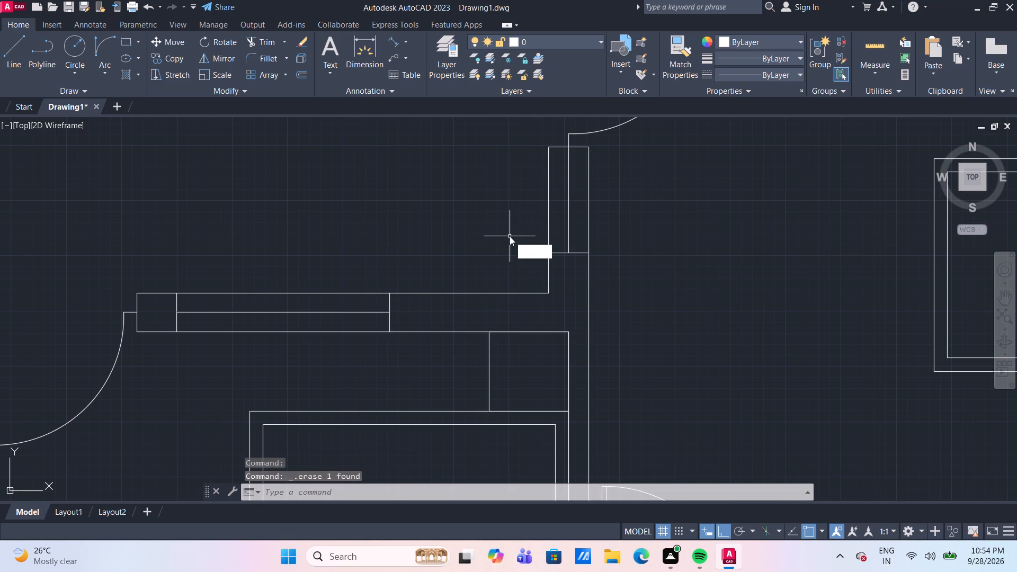
key("Return")
type("1.5\"")
key("Return")
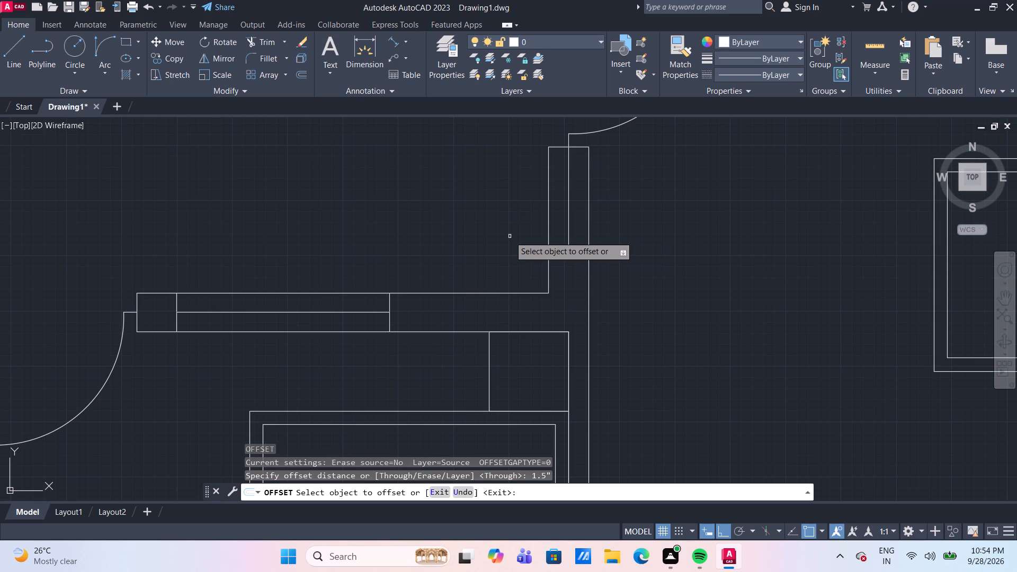
left_click(317, 314)
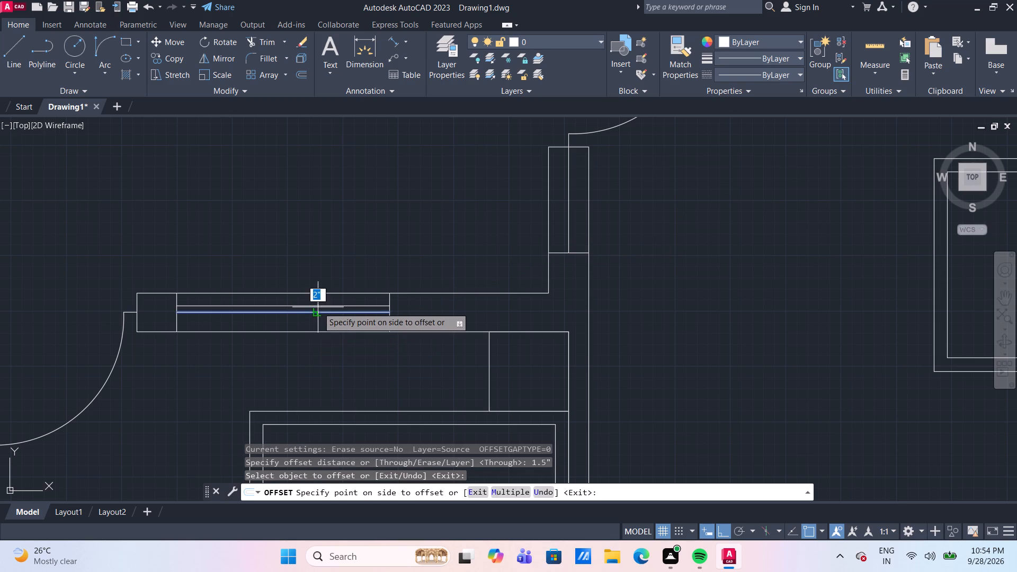
left_click(318, 307)
left_click_drag(319, 314, 320, 319)
left_click(322, 322)
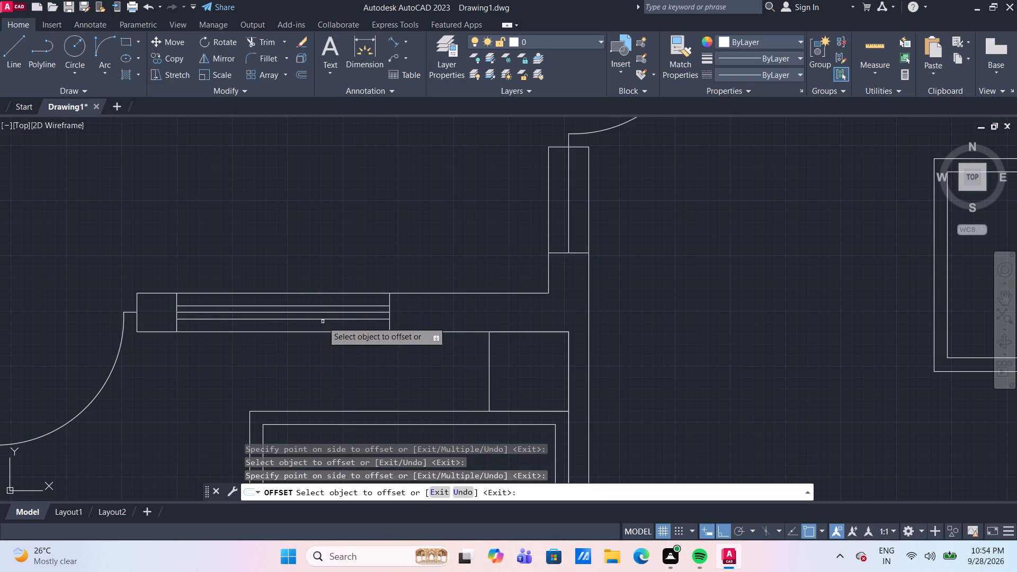
left_click(569, 211)
left_click(583, 211)
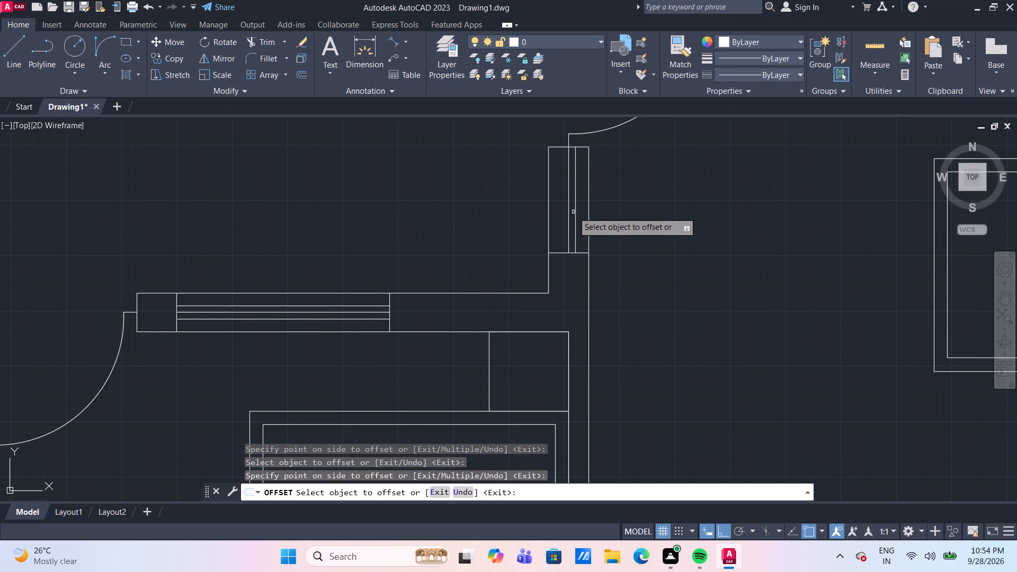
left_click_drag(568, 210, 556, 203)
left_click(556, 203)
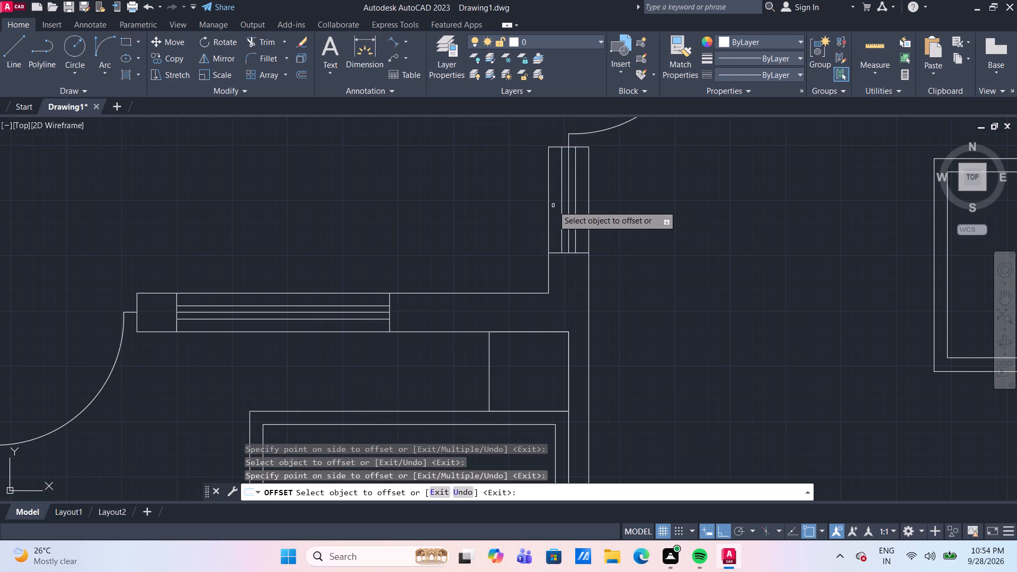
key("Escape")
Delete the original centre lines of the two windows, keeping only the offset glazing lines.
left_click(379, 311)
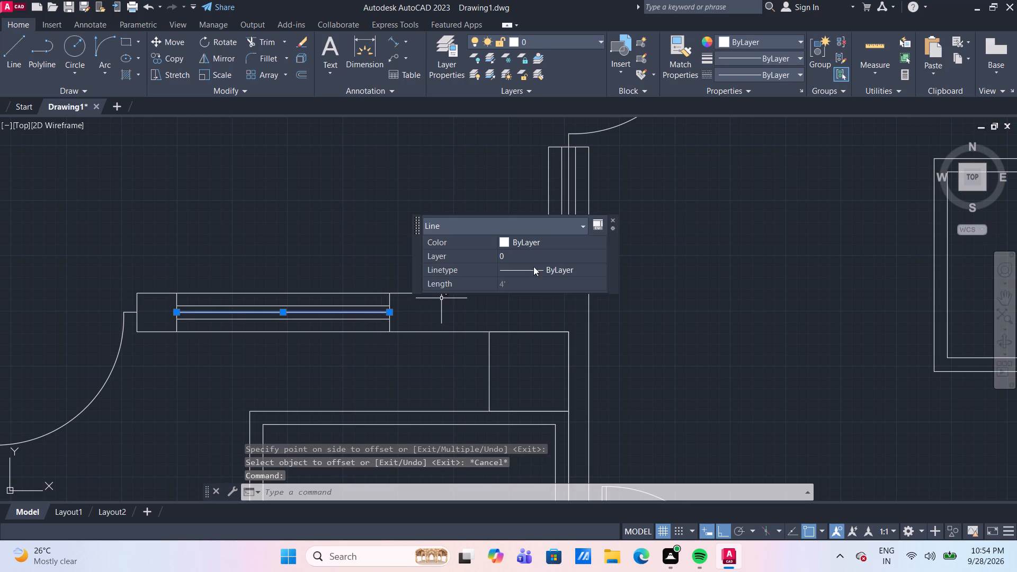
left_click(569, 191)
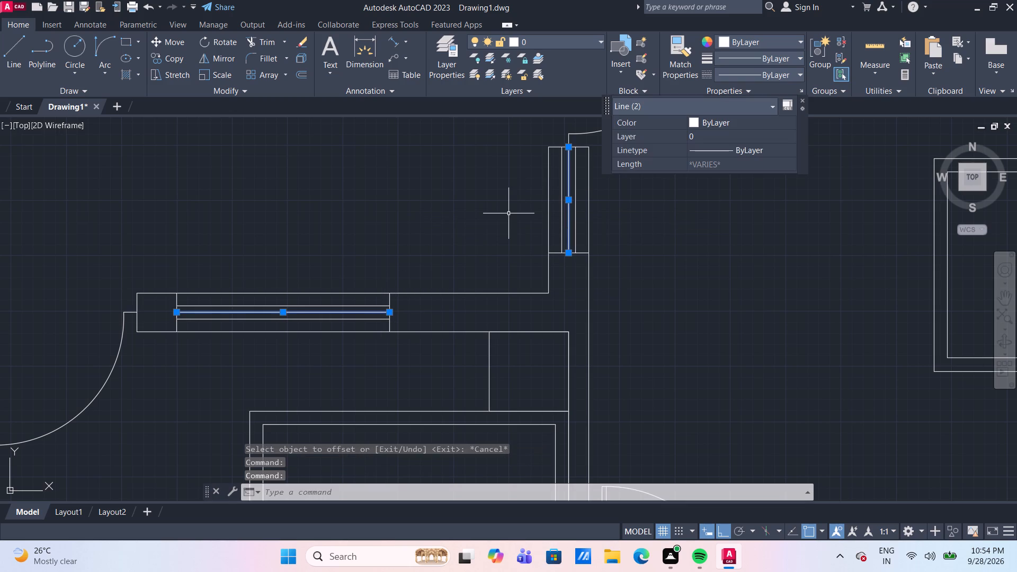
key("Delete")
Offset the toilet wall's face and the short wall stub above the right bedroom's door 2' into the upper middle room.
scroll(508, 213, "down", 3)
middle_click_drag(577, 259, 572, 253)
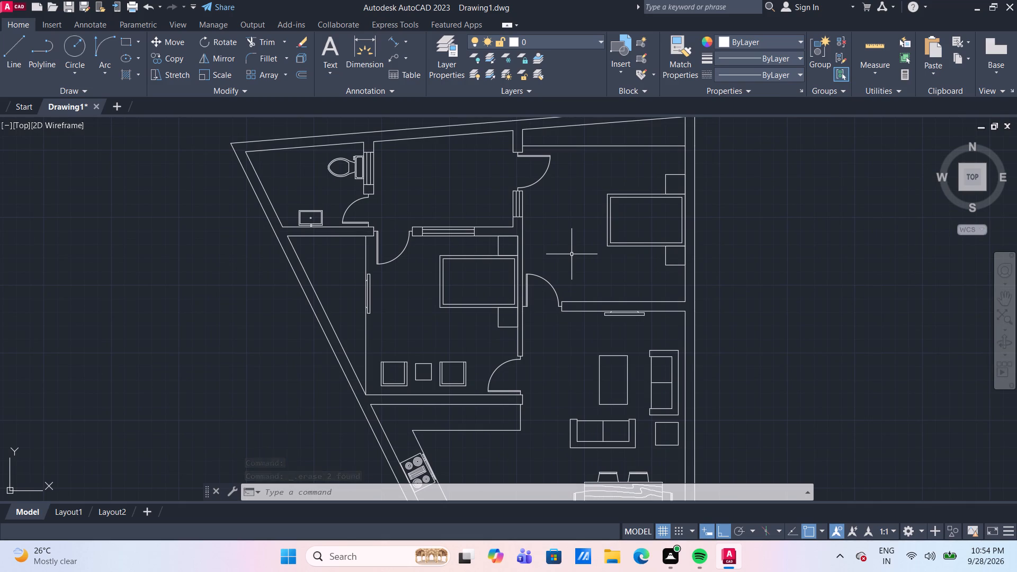
scroll(433, 199, "up", 2)
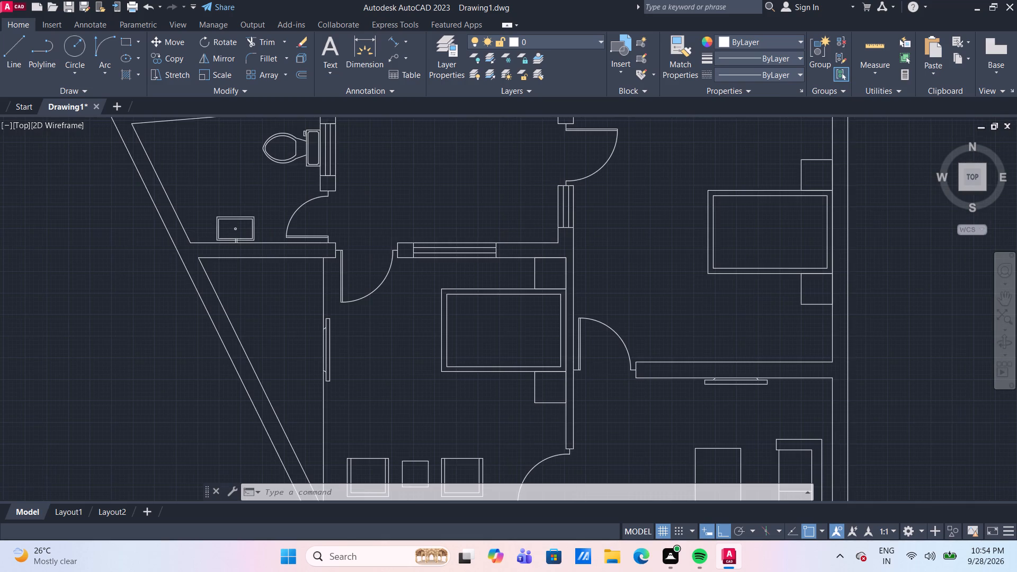
scroll(433, 199, "down", 4)
scroll(439, 179, "up", 3)
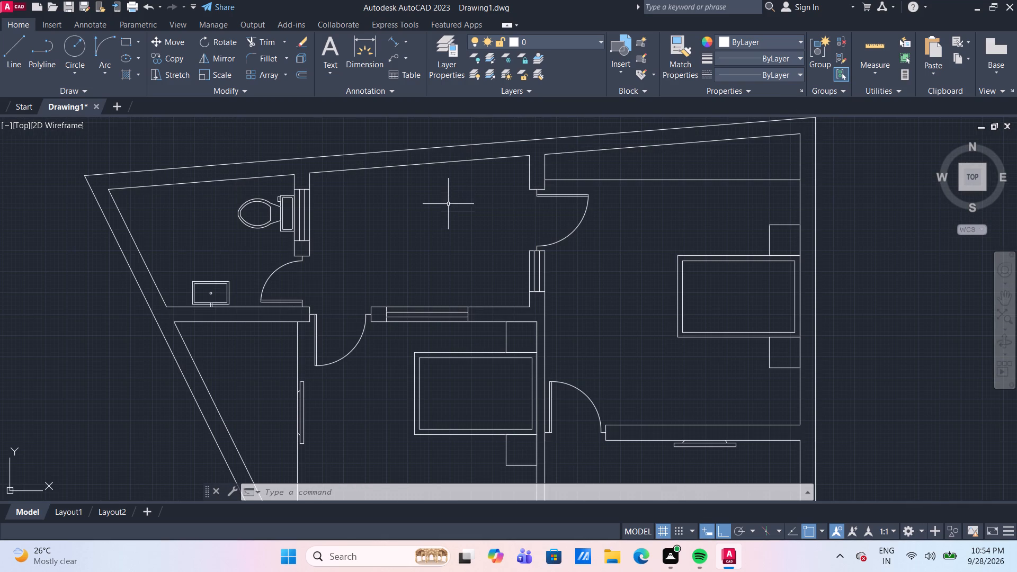
middle_click_drag(448, 203, 422, 188)
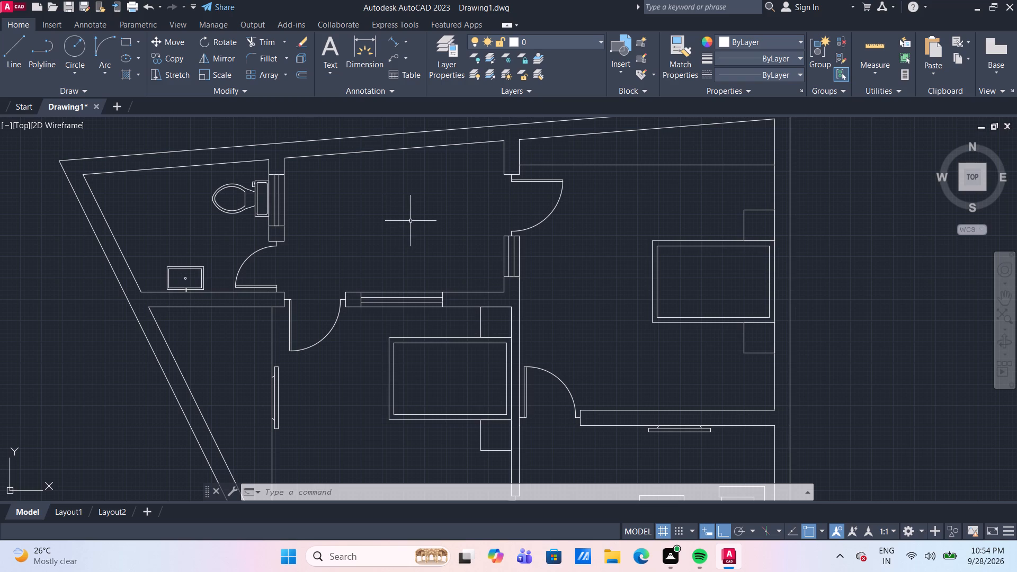
middle_click_drag(413, 224, 411, 239)
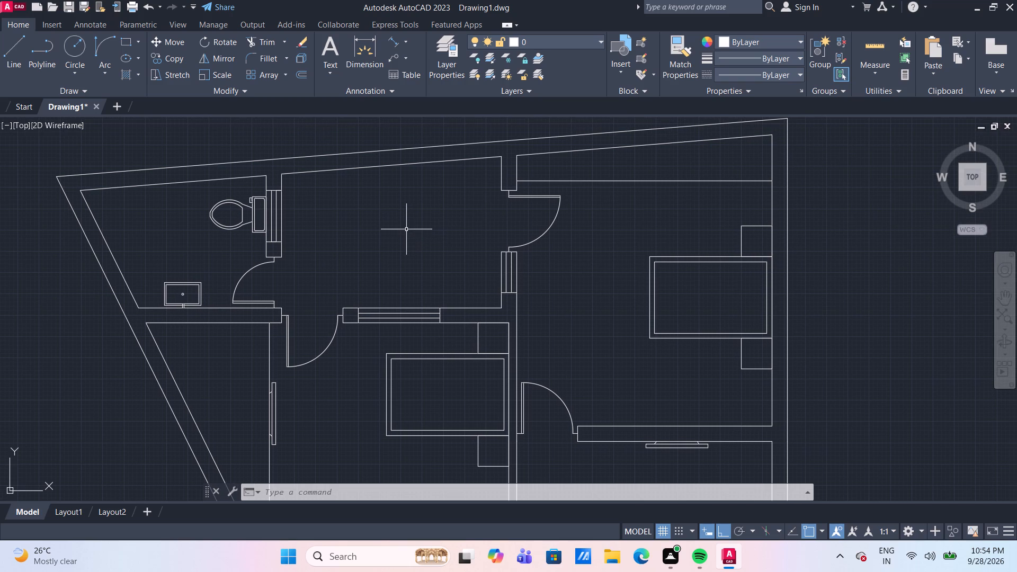
key("o")
key("Return")
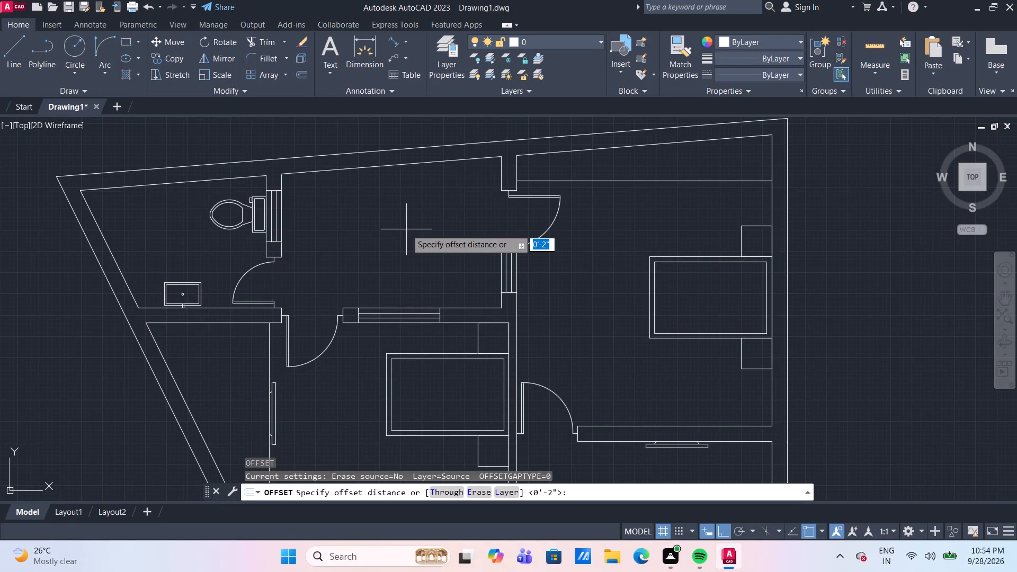
key("2")
key("apostrophe")
key("Return")
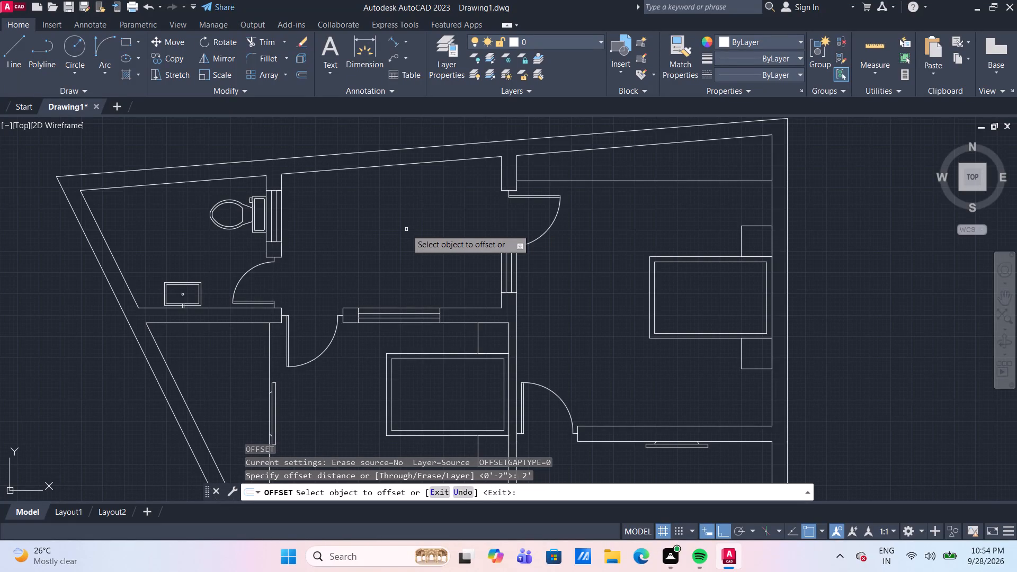
left_click(280, 184)
left_click(337, 196)
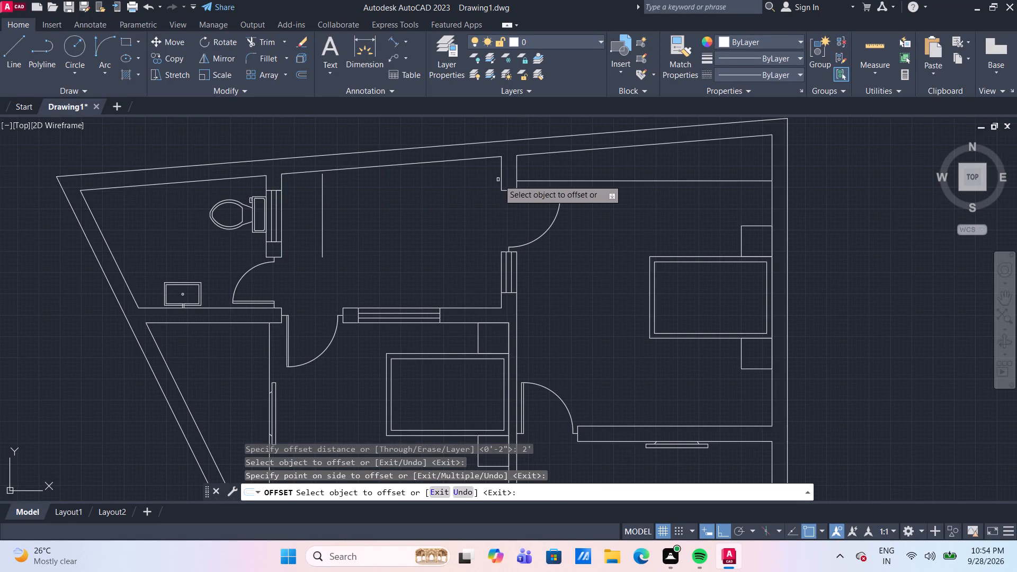
left_click(500, 180)
left_click(447, 190)
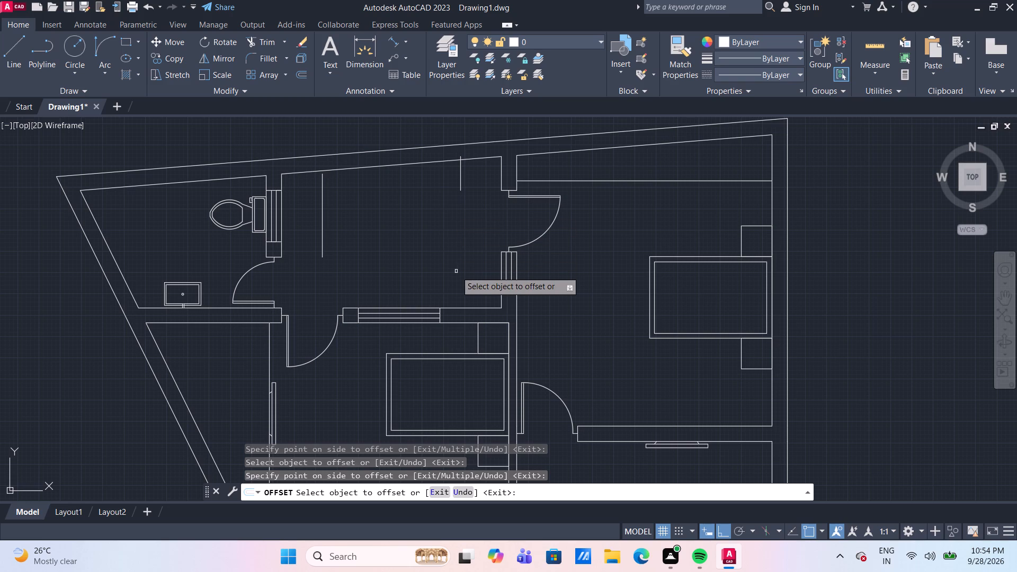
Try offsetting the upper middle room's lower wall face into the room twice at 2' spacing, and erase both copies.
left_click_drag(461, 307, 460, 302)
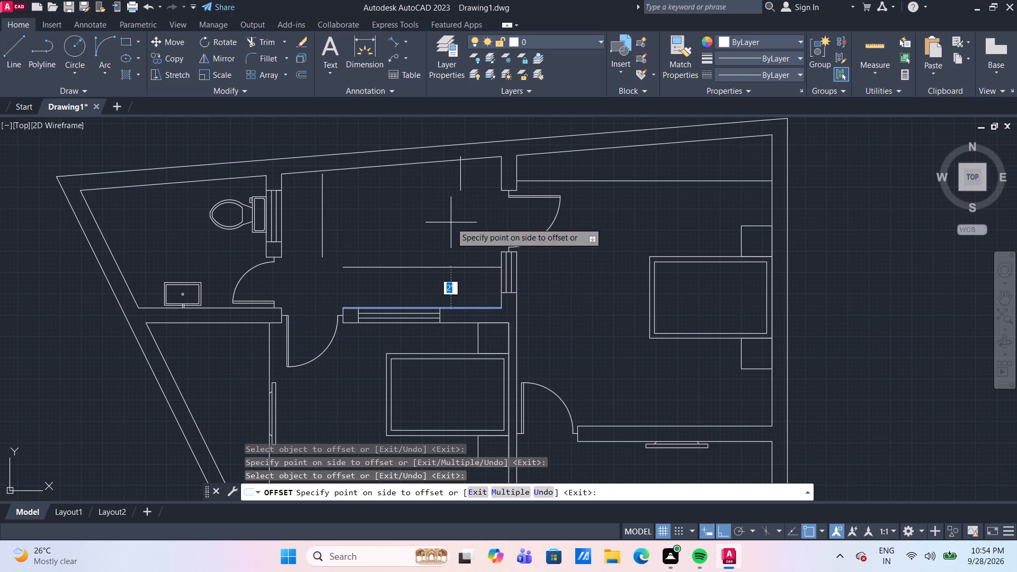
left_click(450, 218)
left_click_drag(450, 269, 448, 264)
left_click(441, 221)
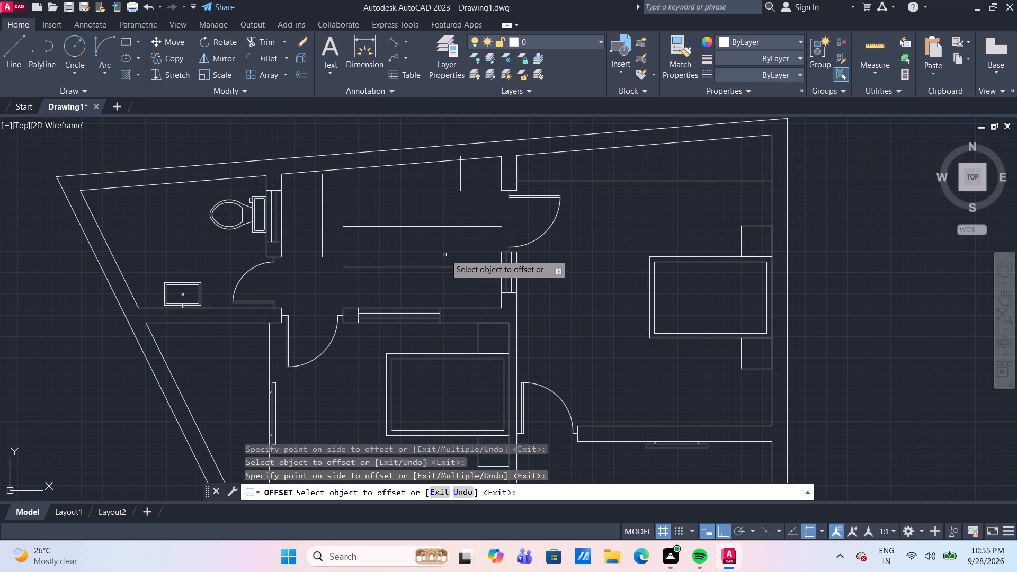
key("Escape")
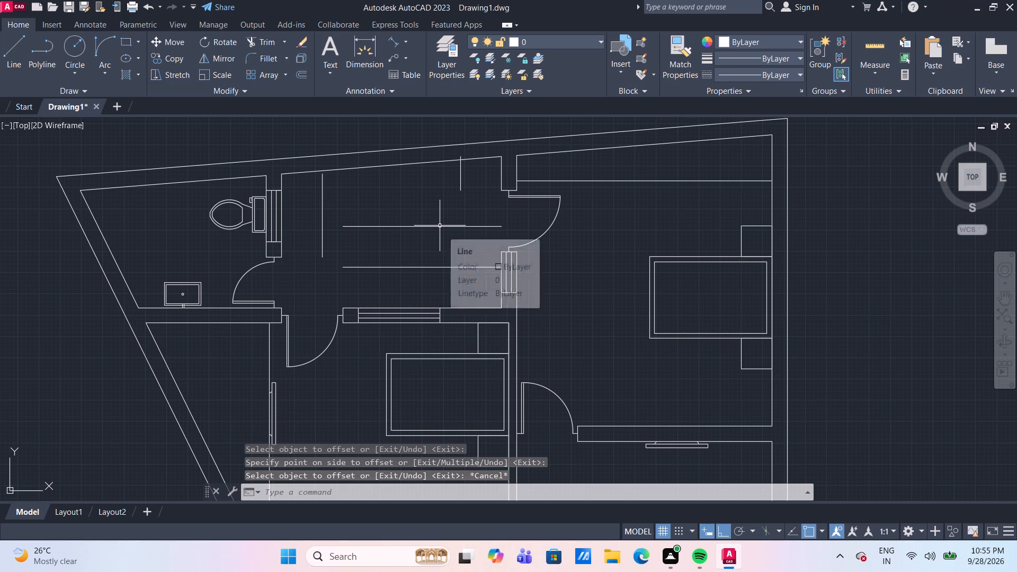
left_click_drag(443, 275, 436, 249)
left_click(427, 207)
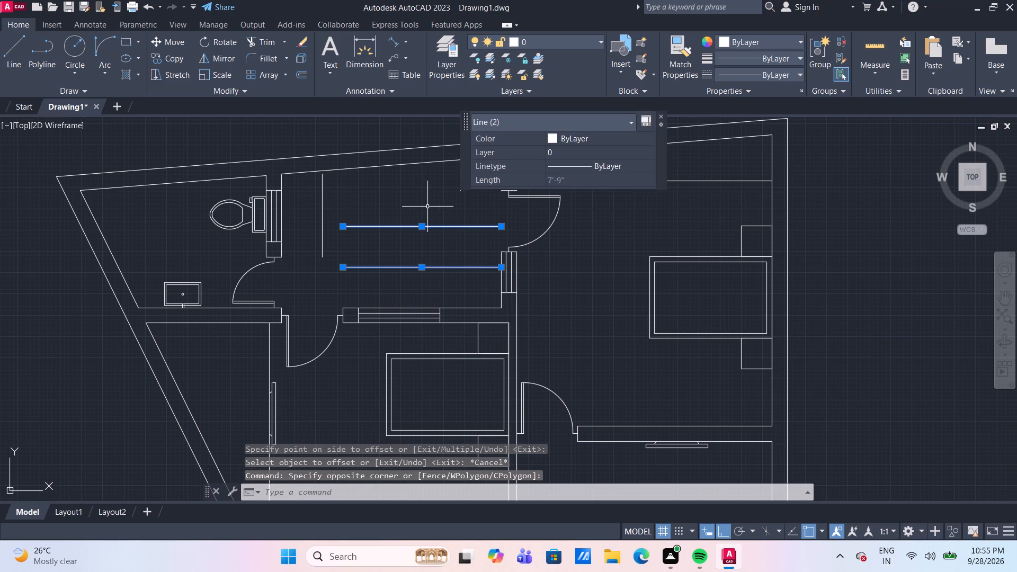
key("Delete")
Draw a horizontal line joining the two 2' offset lines in the upper middle room, level with the top of the right-hand window.
left_click(12, 50)
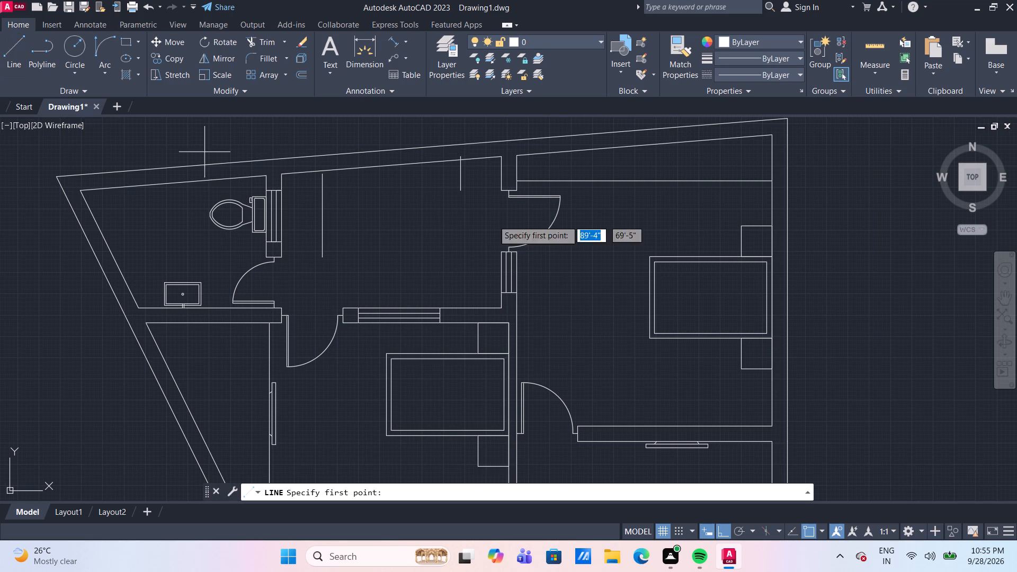
scroll(495, 261, "up", 1)
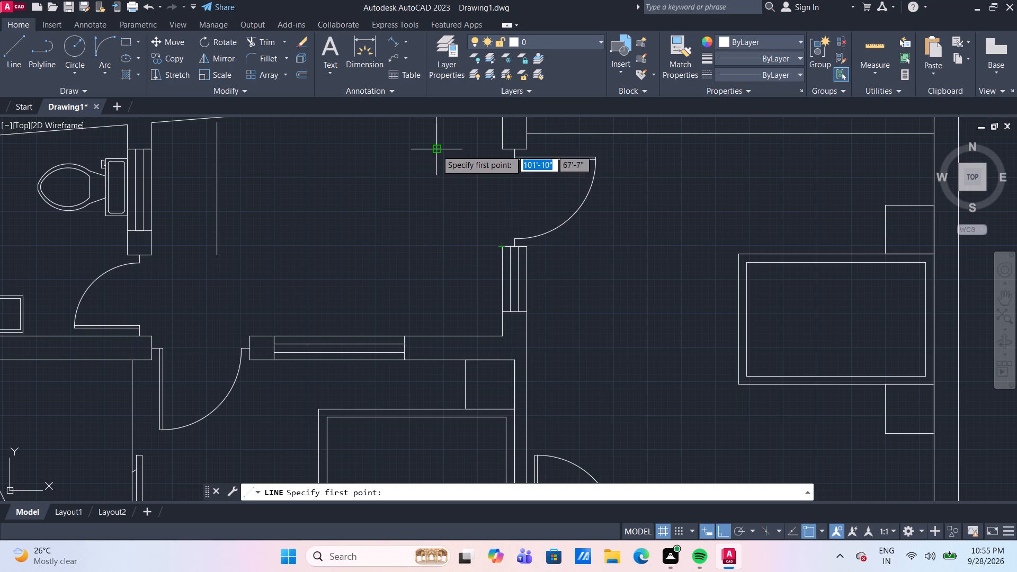
left_click(437, 246)
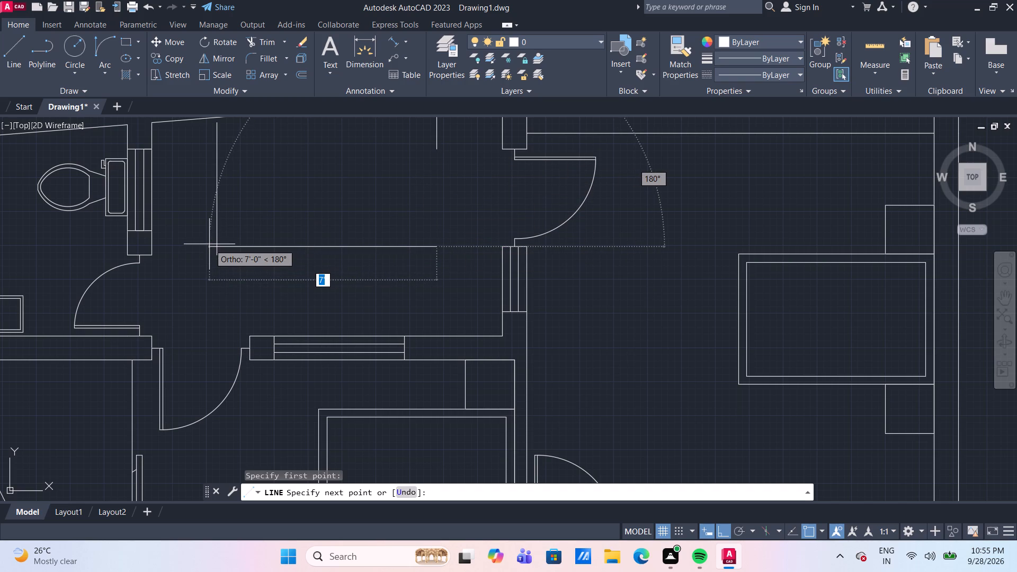
left_click(218, 246)
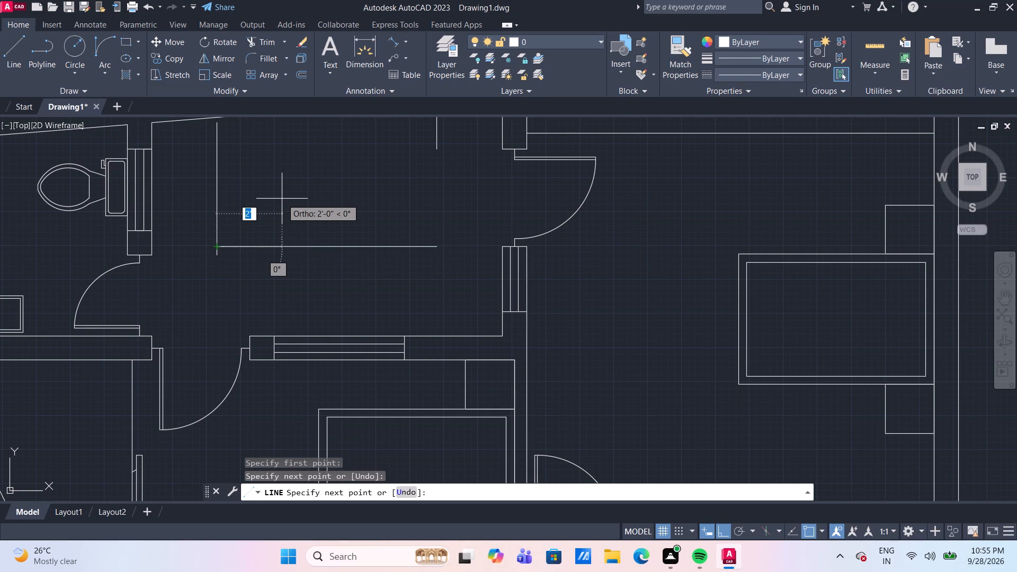
key("Return")
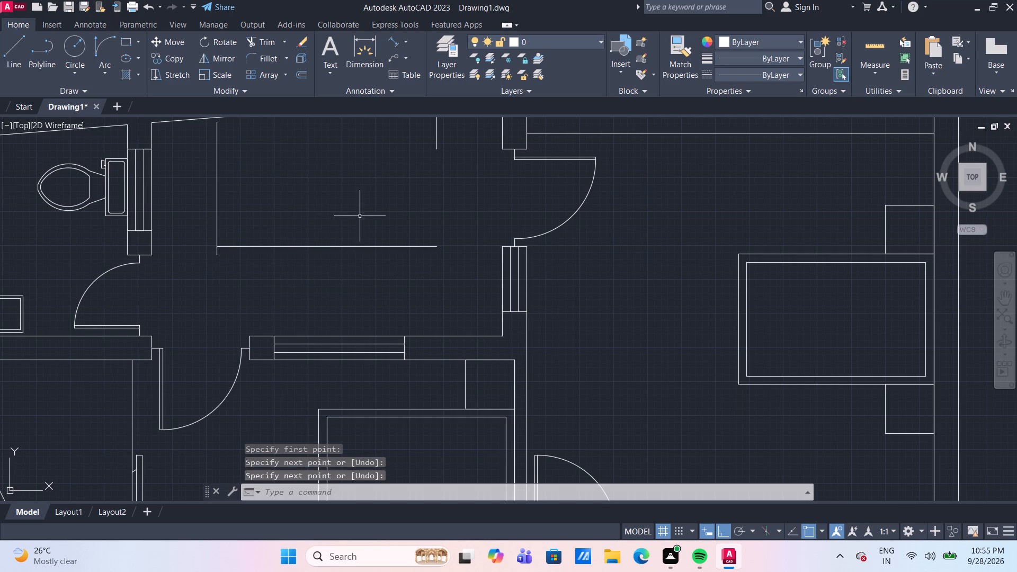
Extend and trim the two vertical offset lines so they end exactly at the sloped upper wall and the new horizontal line.
middle_click_drag(369, 218, 373, 293)
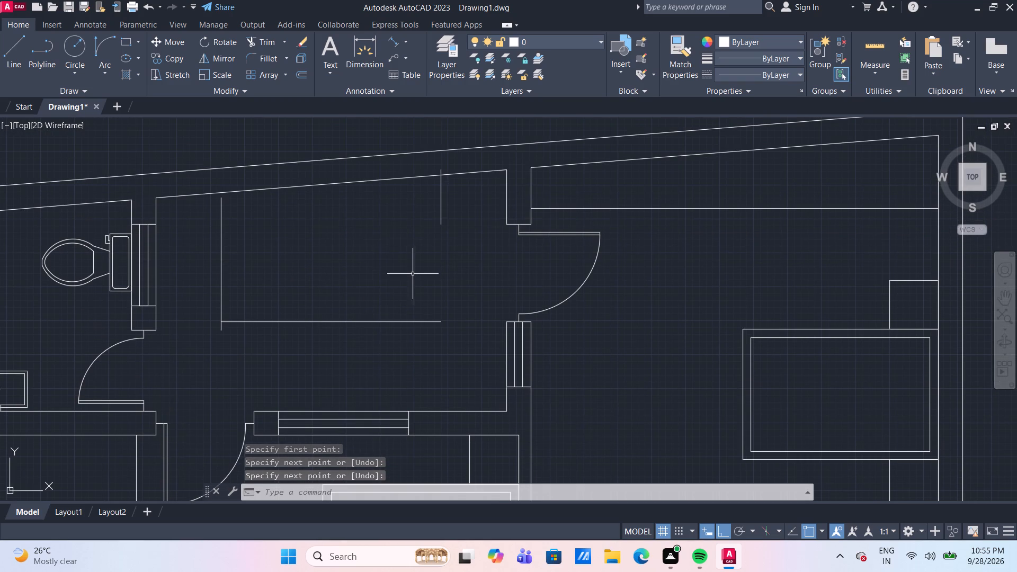
type("TR")
key("Return")
left_click(443, 212, "shift")
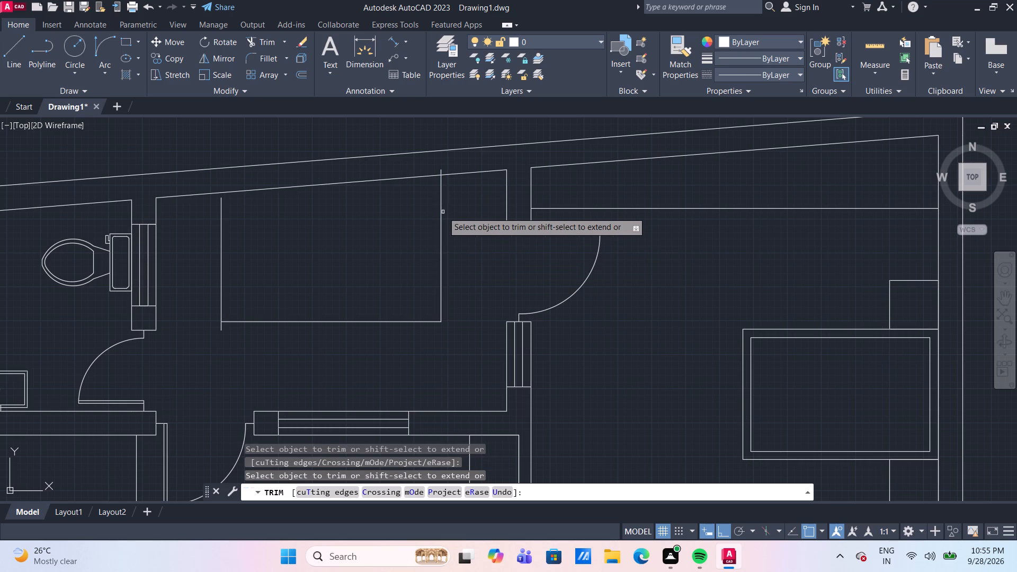
left_click(220, 208, "shift")
left_click(221, 328)
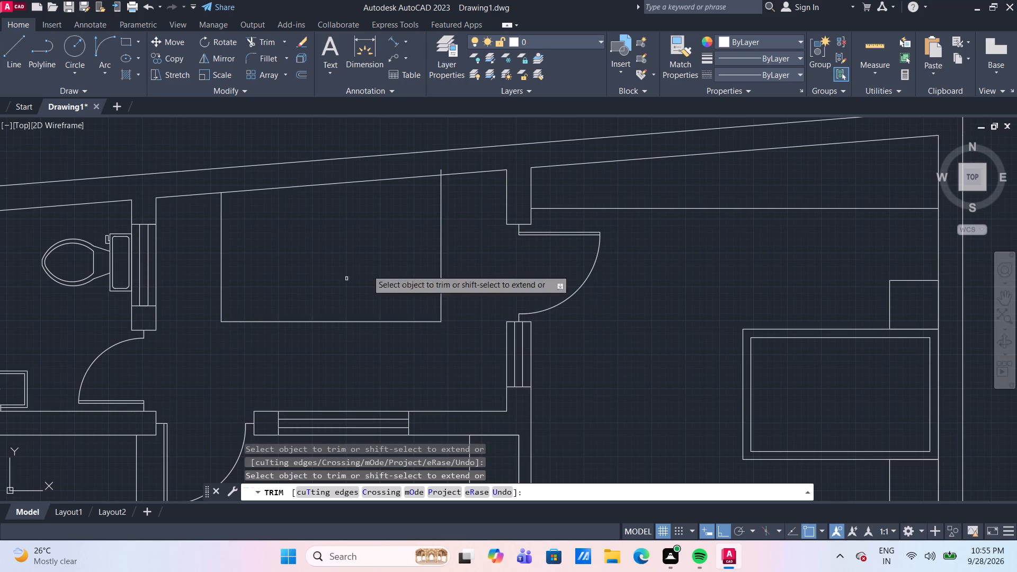
left_click(441, 170)
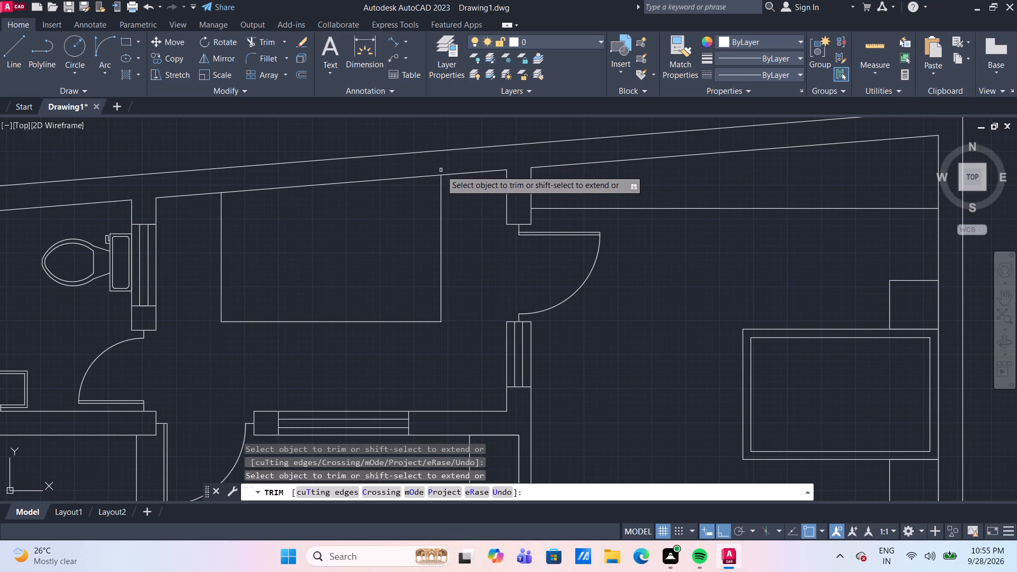
scroll(338, 266, "down", 1)
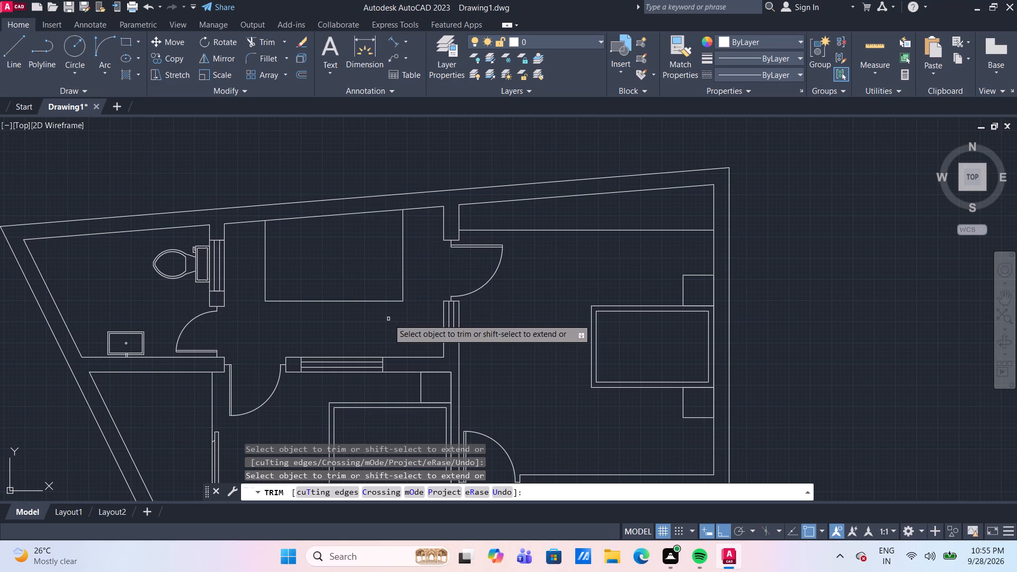
key("Escape")
Offset the lower room's upper wall face, right wall face and the horizontal line beside the toilet 3' into the room.
middle_click_drag(389, 319, 390, 265)
scroll(391, 262, "down", 3)
middle_click_drag(481, 321, 478, 216)
scroll(478, 216, "up", 1)
scroll(426, 395, "up", 2)
middle_click_drag(431, 377, 450, 256)
middle_click_drag(475, 322, 479, 298)
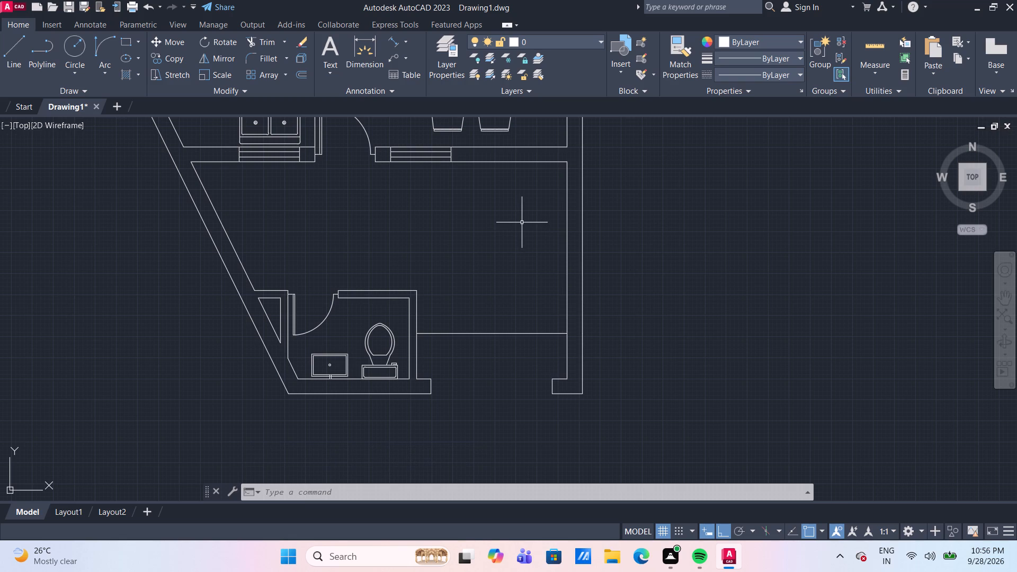
scroll(483, 251, "up", 1)
middle_click_drag(484, 251, 469, 279)
scroll(468, 276, "down", 1)
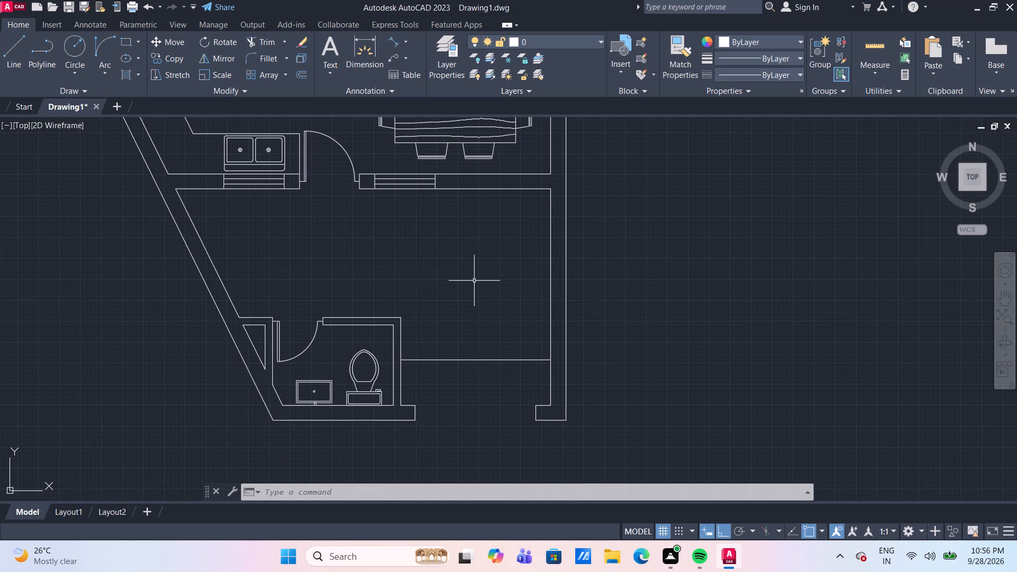
key("o")
key("Return")
type("3'")
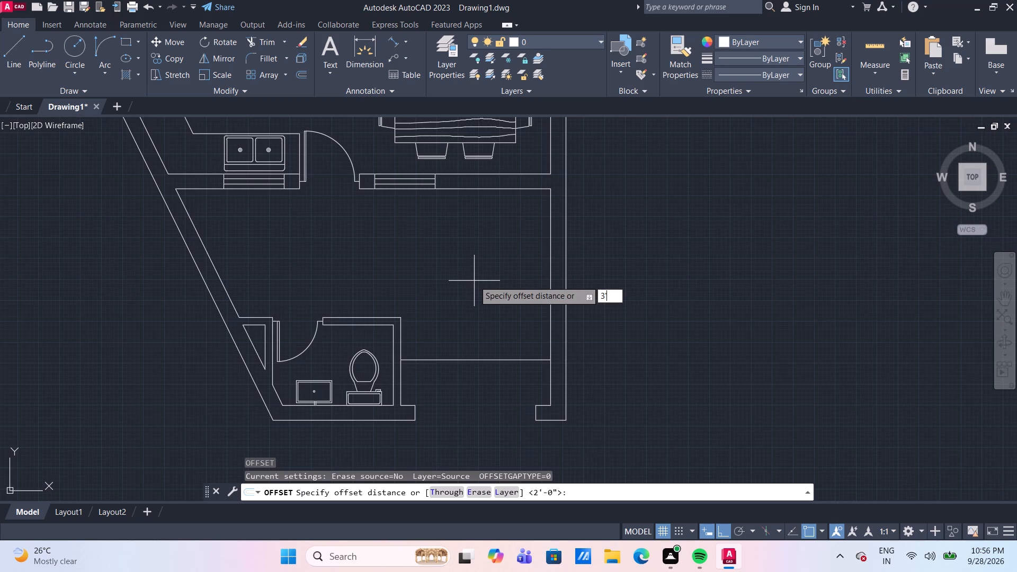
key("Return")
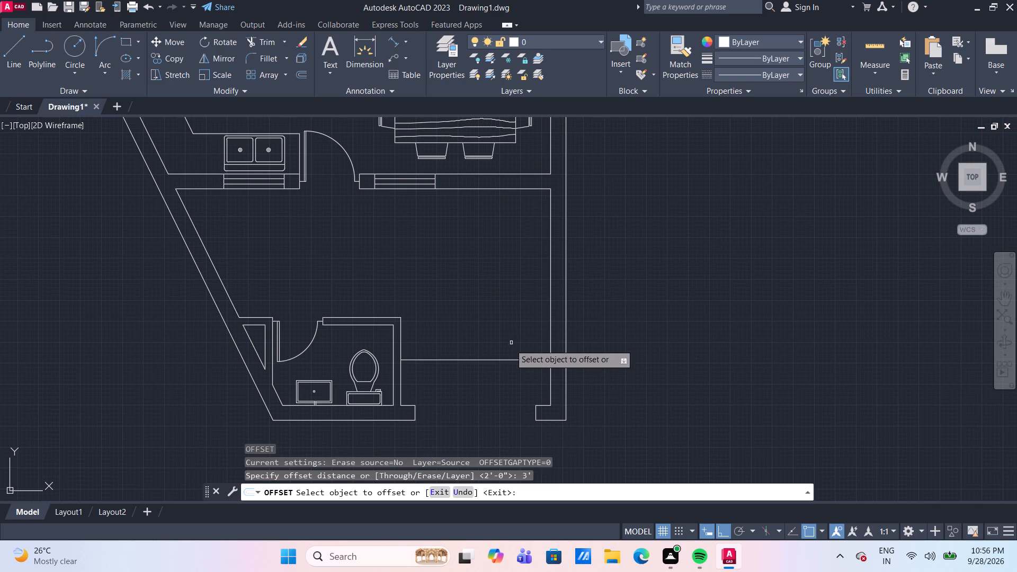
left_click_drag(509, 361, 508, 344)
left_click(504, 285)
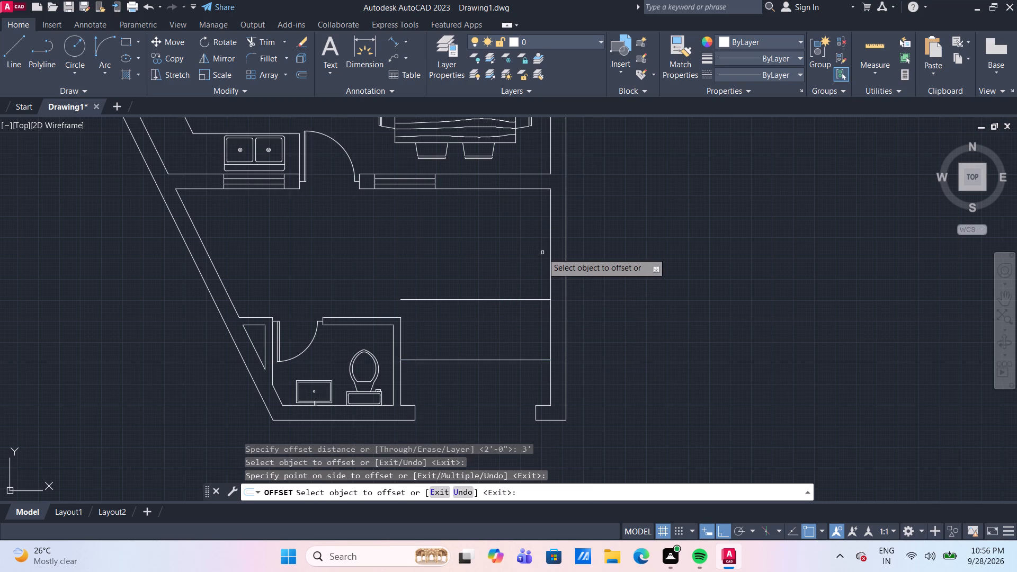
left_click_drag(530, 190, 529, 196)
left_click(525, 236)
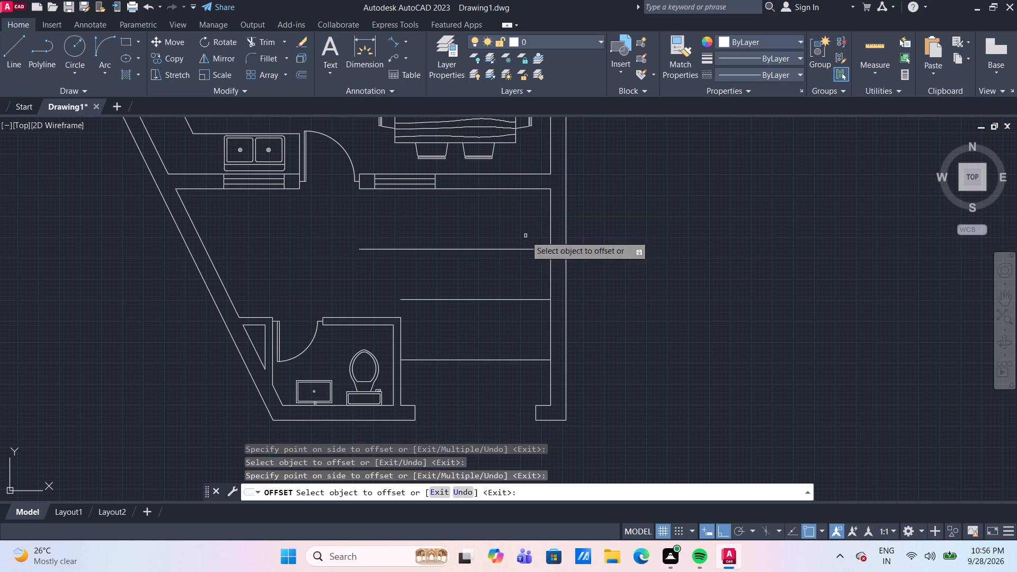
left_click_drag(550, 271, 537, 264)
left_click(502, 257)
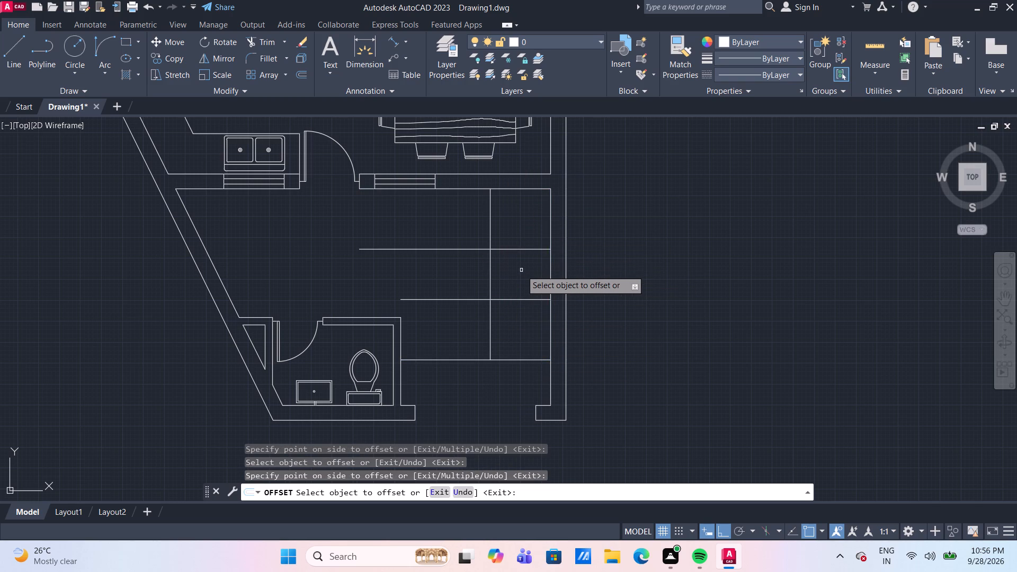
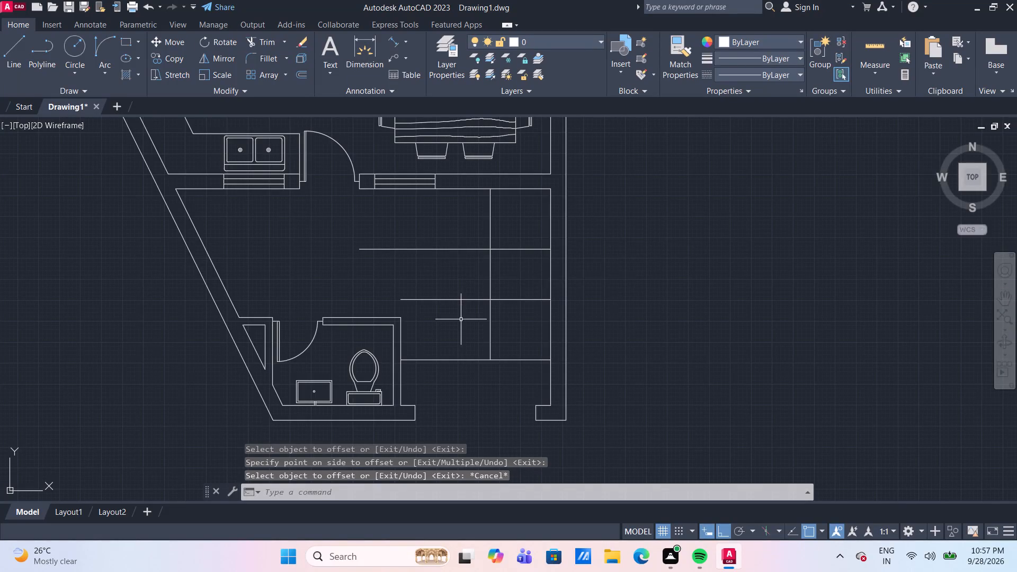
Erase the three 3' offset lines in the lower room, two horizontal and one vertical.
left_click_drag(461, 320, 456, 293)
left_click(444, 225)
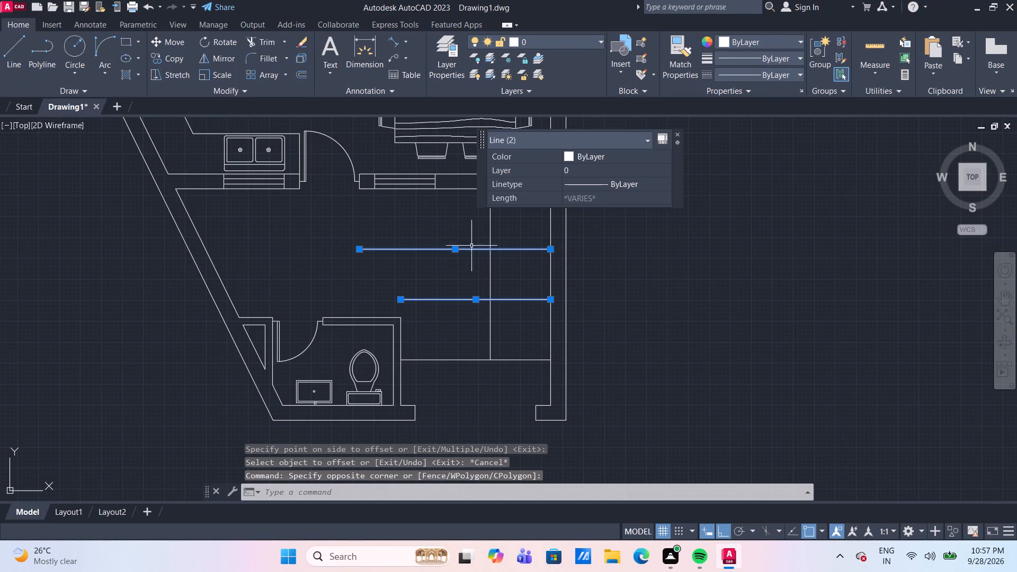
left_click(490, 274)
key("Delete")
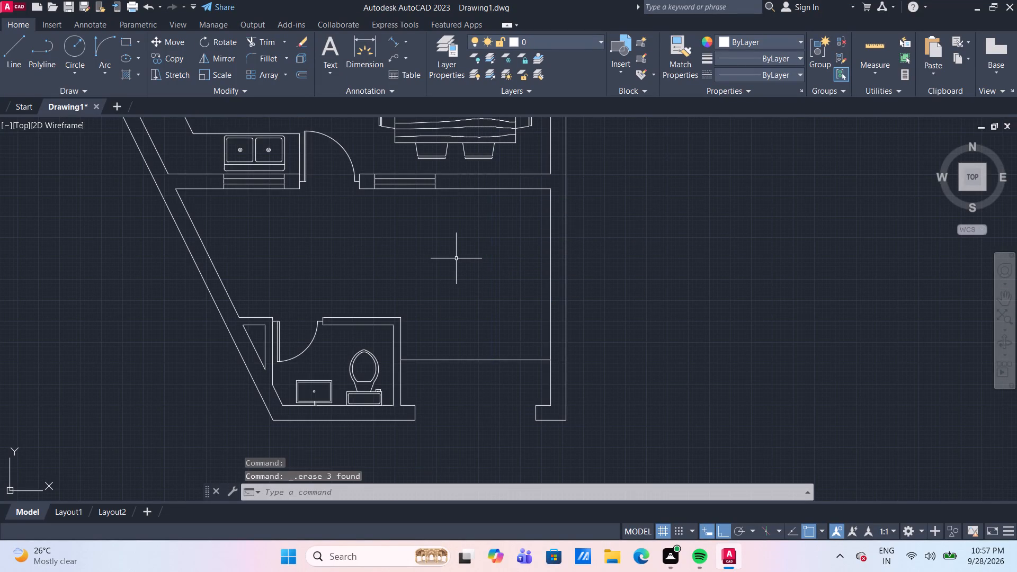
Offset the horizontal line beside the toilet, the lower room's upper wall face and its right wall face 2'10" into the room.
key("o")
key("Return")
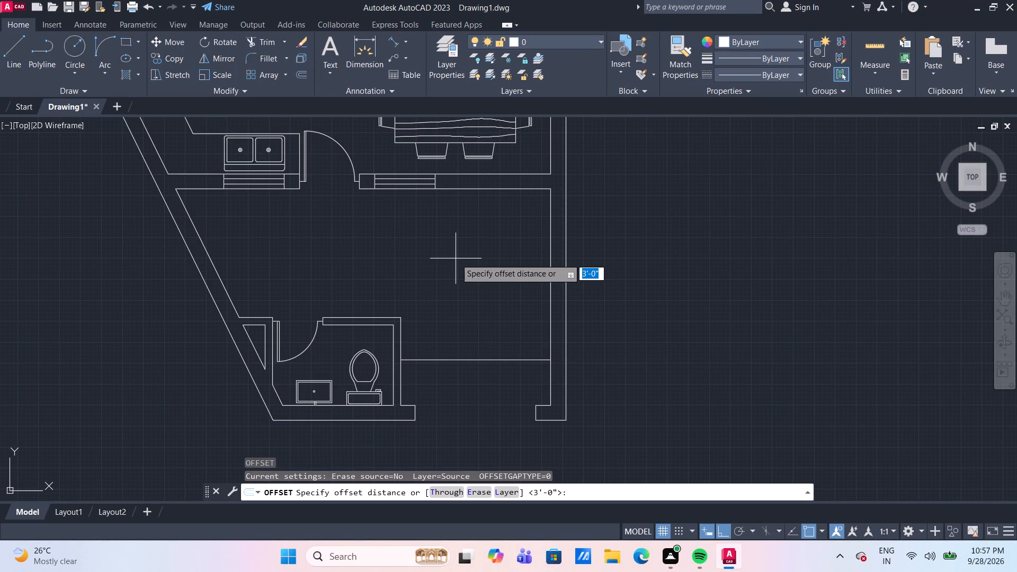
left_click(440, 493)
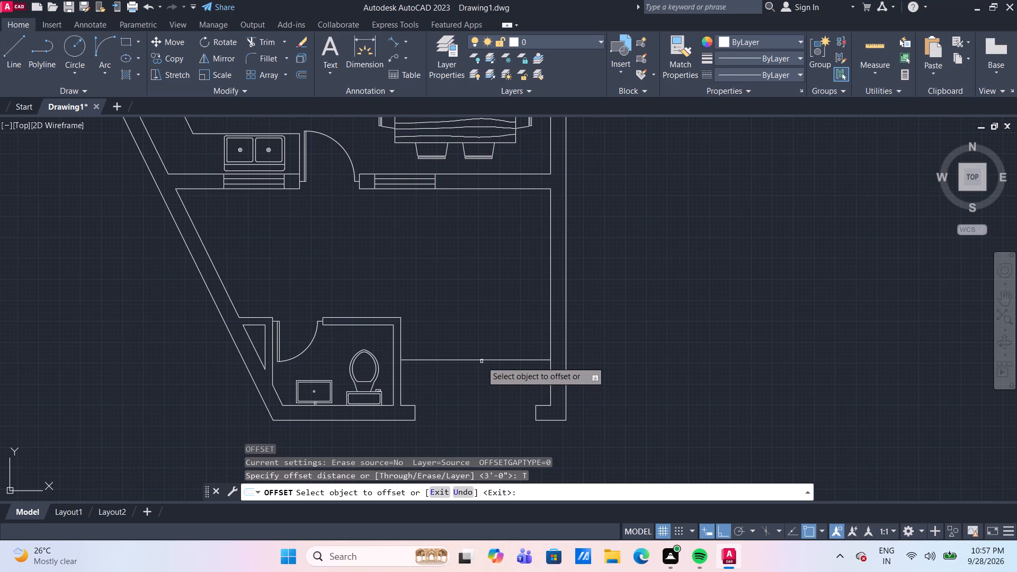
left_click_drag(481, 361, 483, 346)
type("2'10\"")
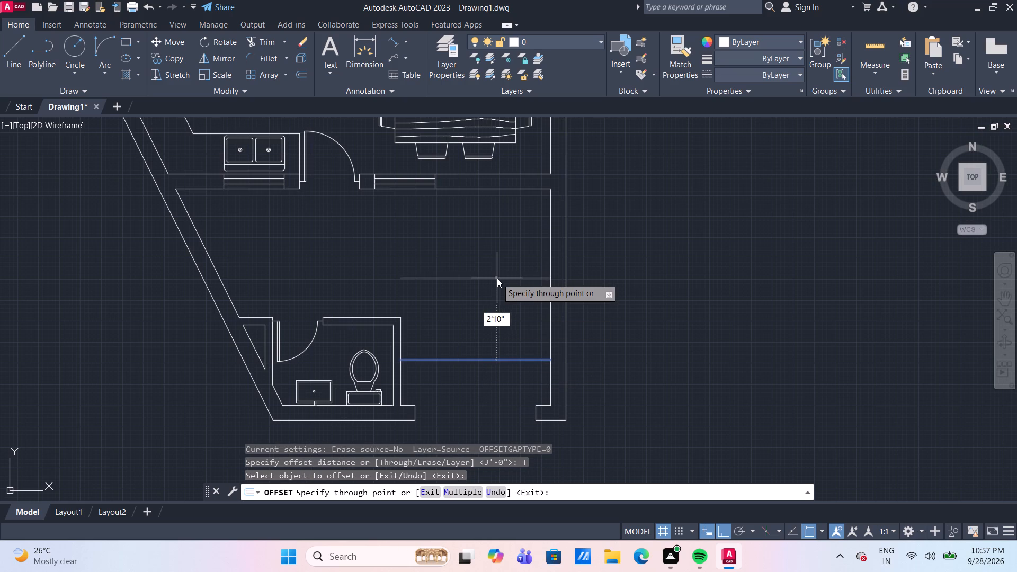
key("Return")
left_click_drag(486, 188, 486, 194)
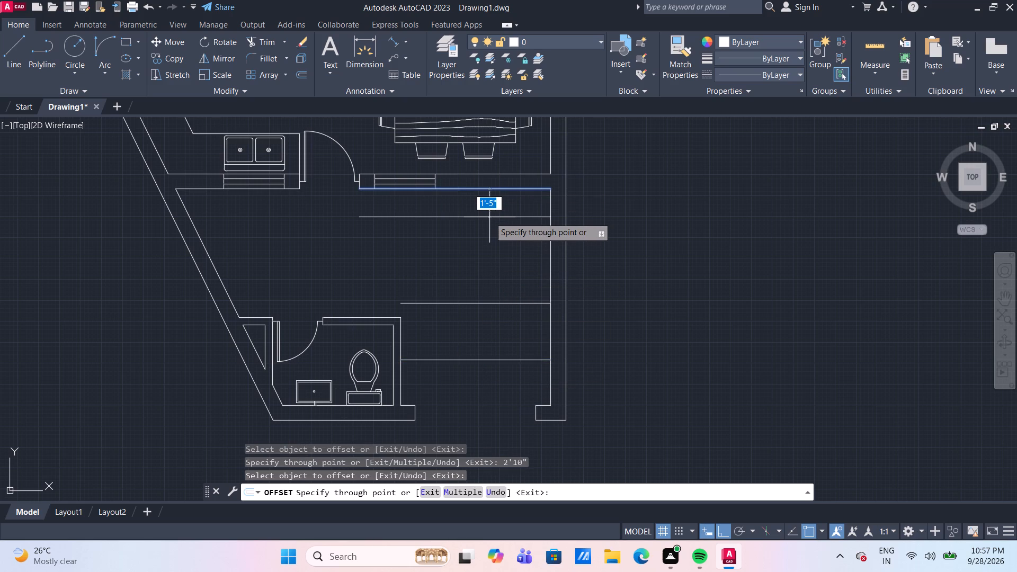
type("2\"")
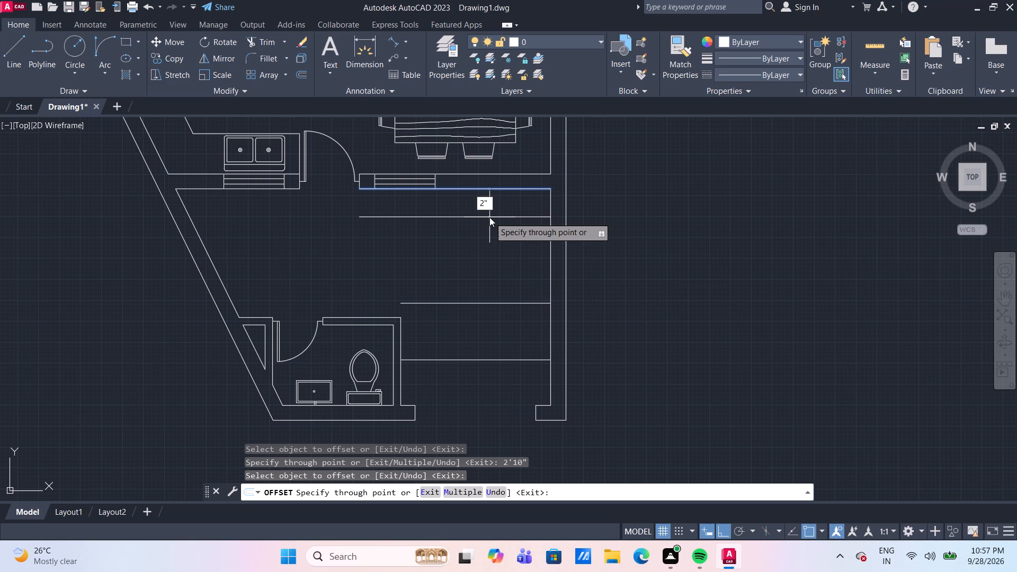
key("BackSpace")
key("BackSpace")
type("2'10\"")
key("Return")
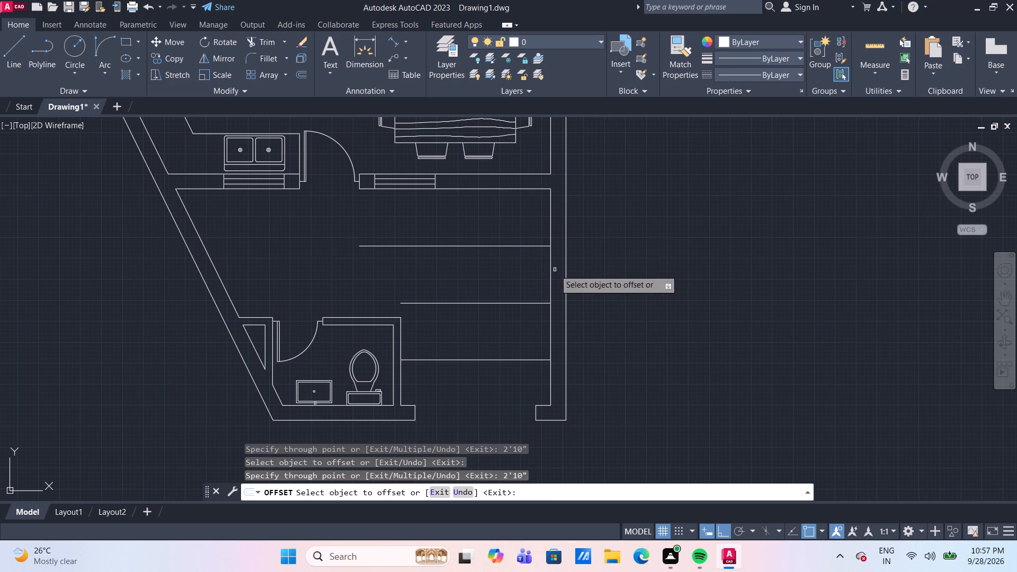
left_click_drag(550, 269, 544, 267)
type("2'10\"")
key("Return")
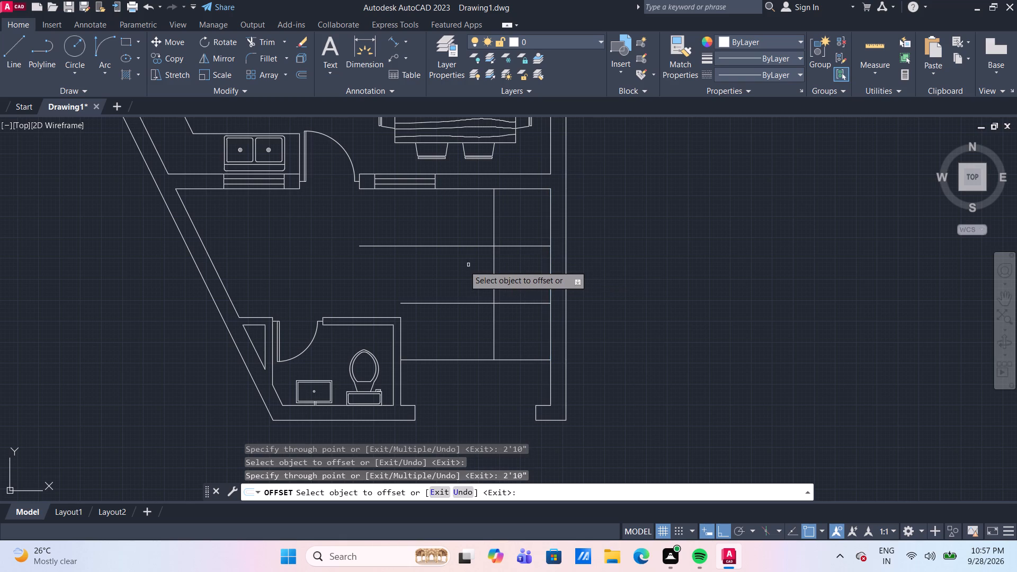
key("Escape")
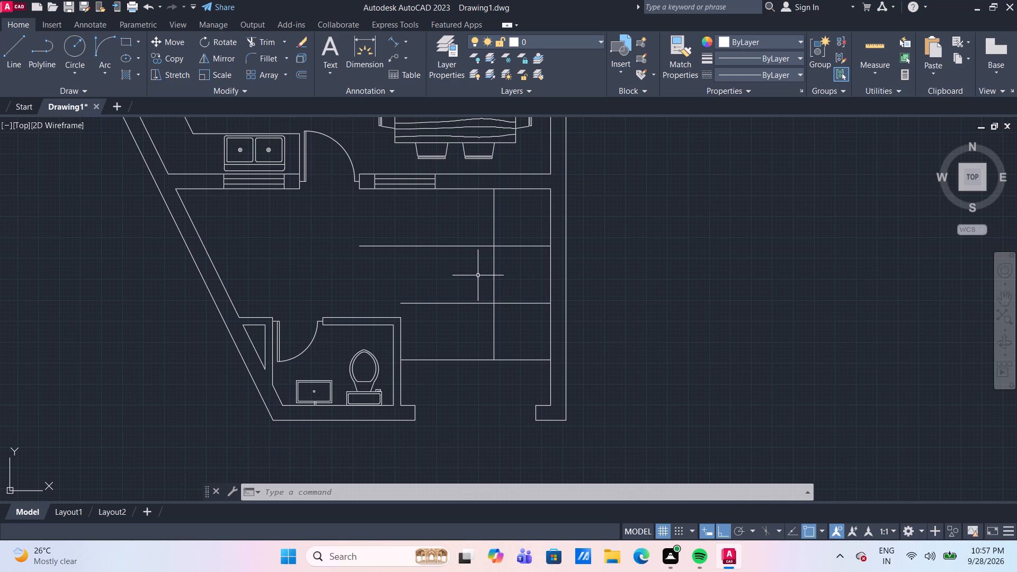
Draw a line 4.5" along the lower room's upper wall face from the door-side corner, and down to the upper horizontal offset line.
left_click(4, 61)
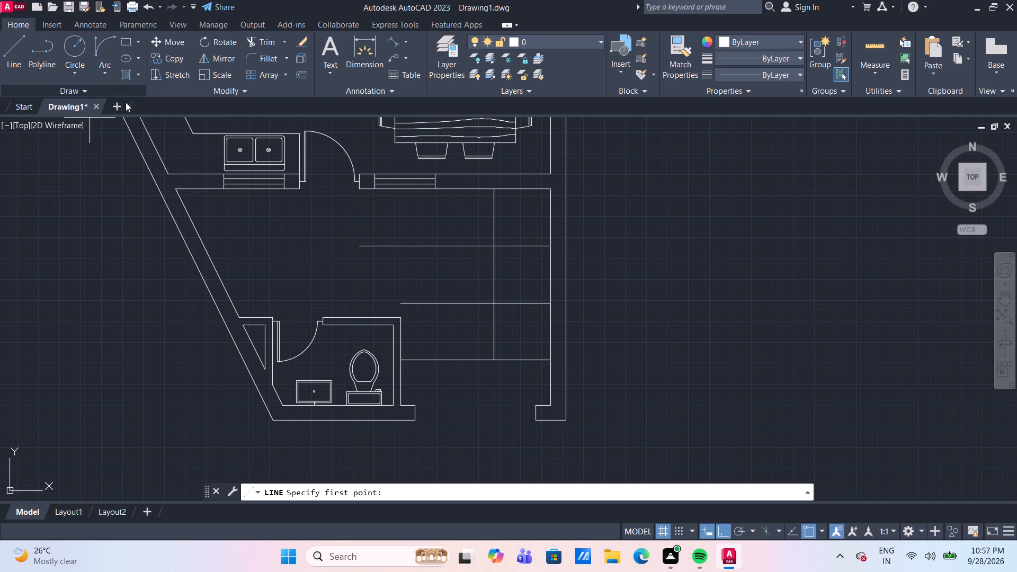
scroll(361, 204, "up", 2)
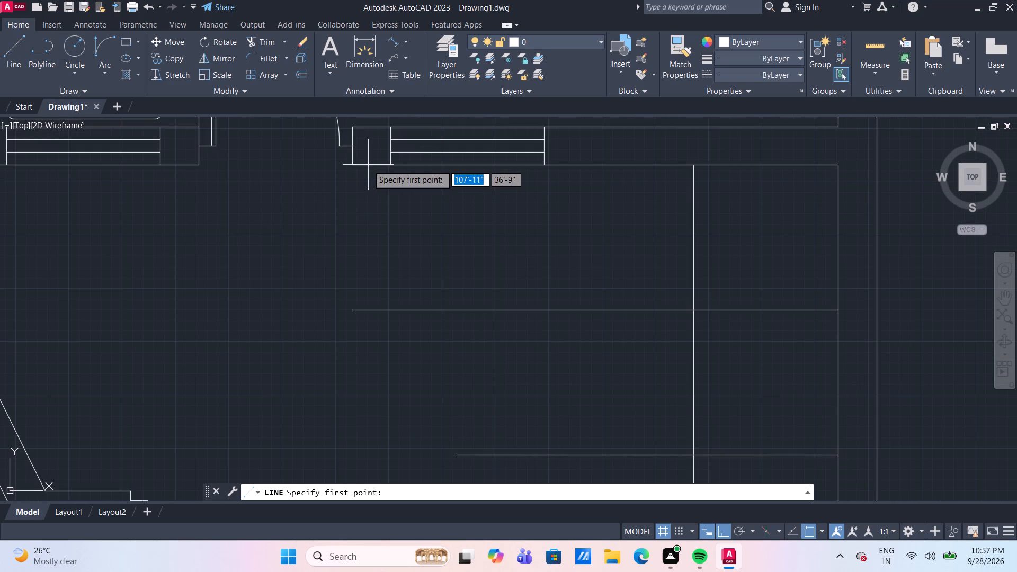
left_click(354, 163)
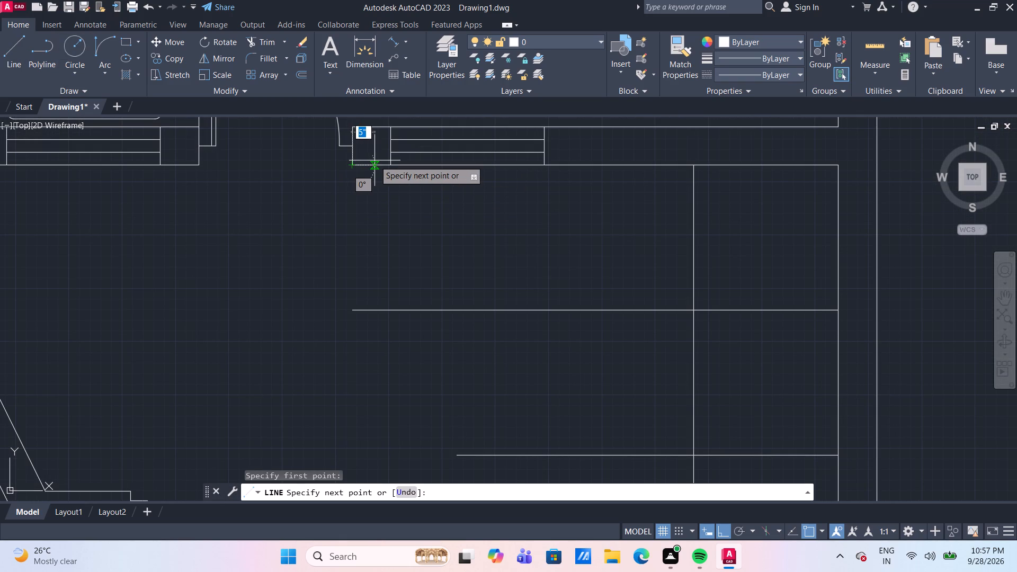
type("4.5\"")
key("Return")
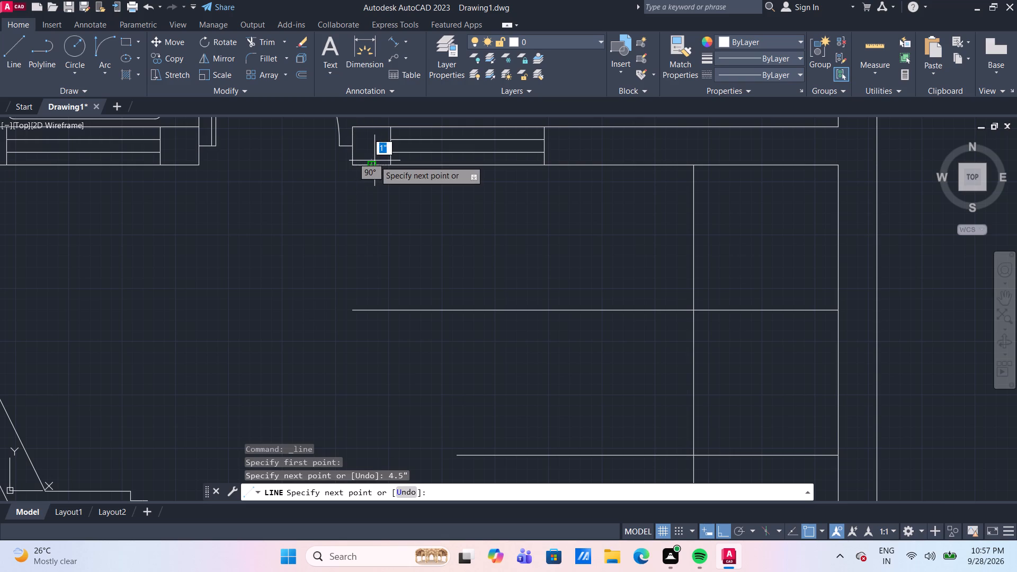
left_click(374, 314)
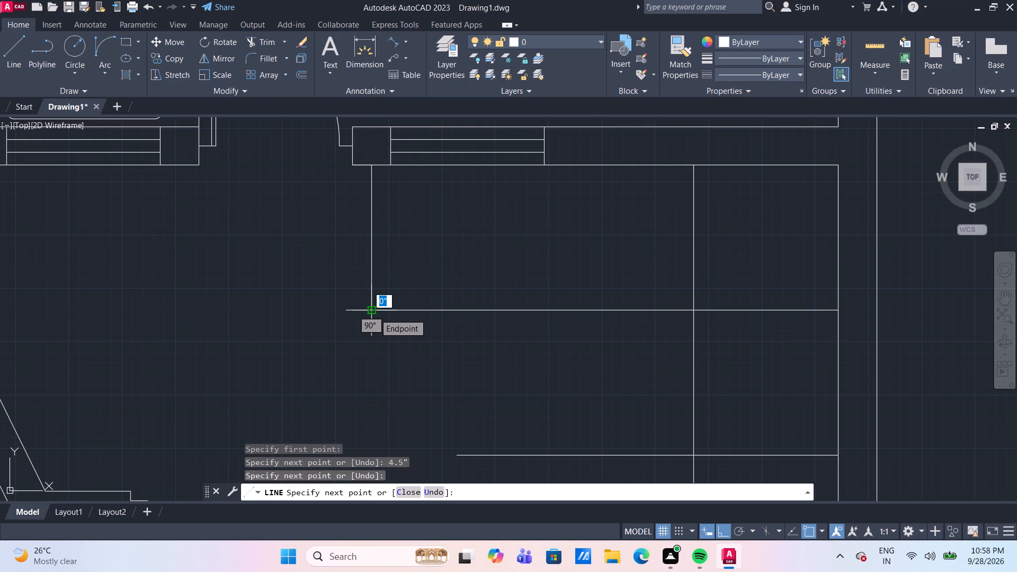
key("Return")
scroll(478, 316, "down", 1)
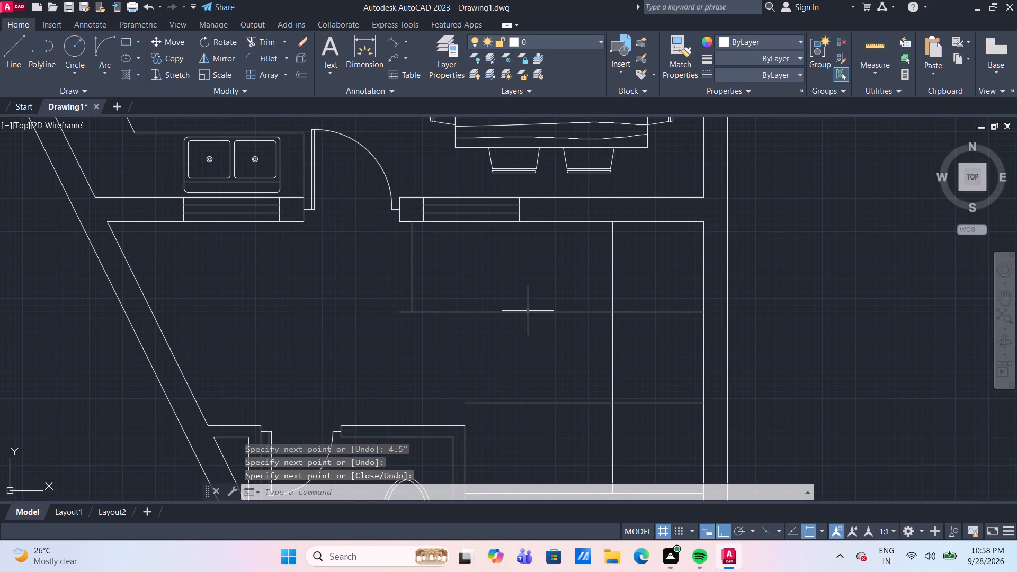
Start the Measure tool to check the lower room's layout.
left_click(871, 55)
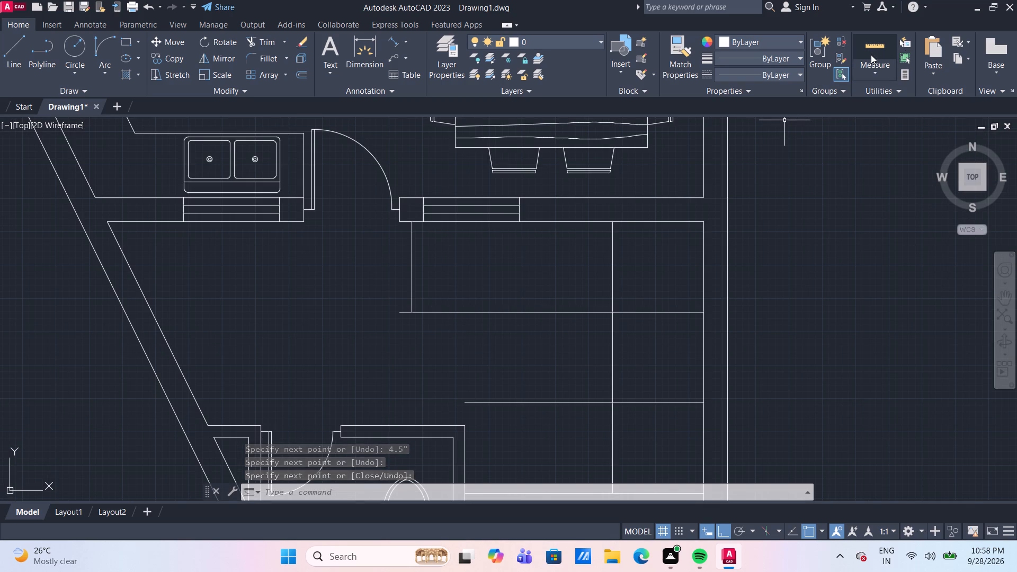
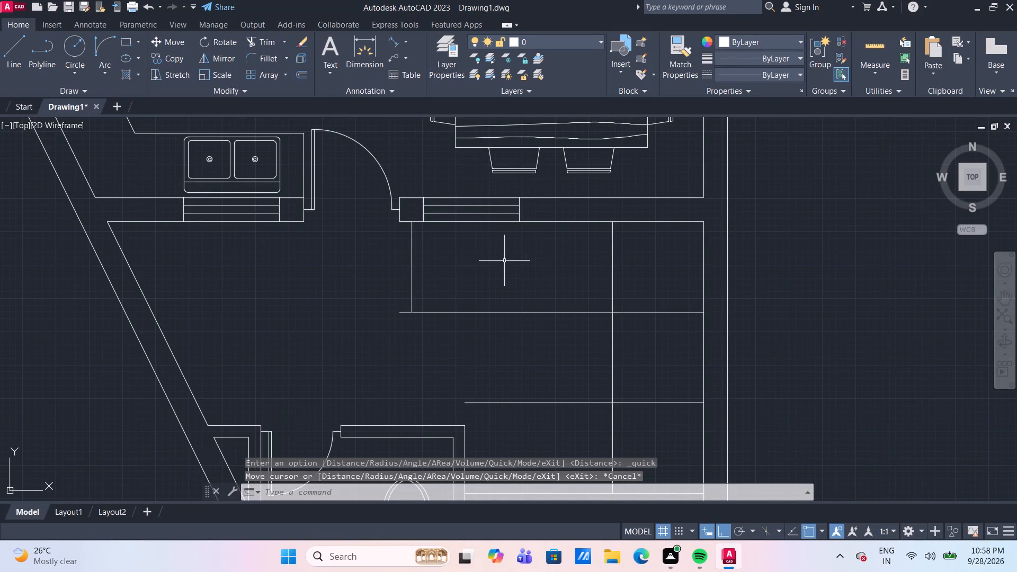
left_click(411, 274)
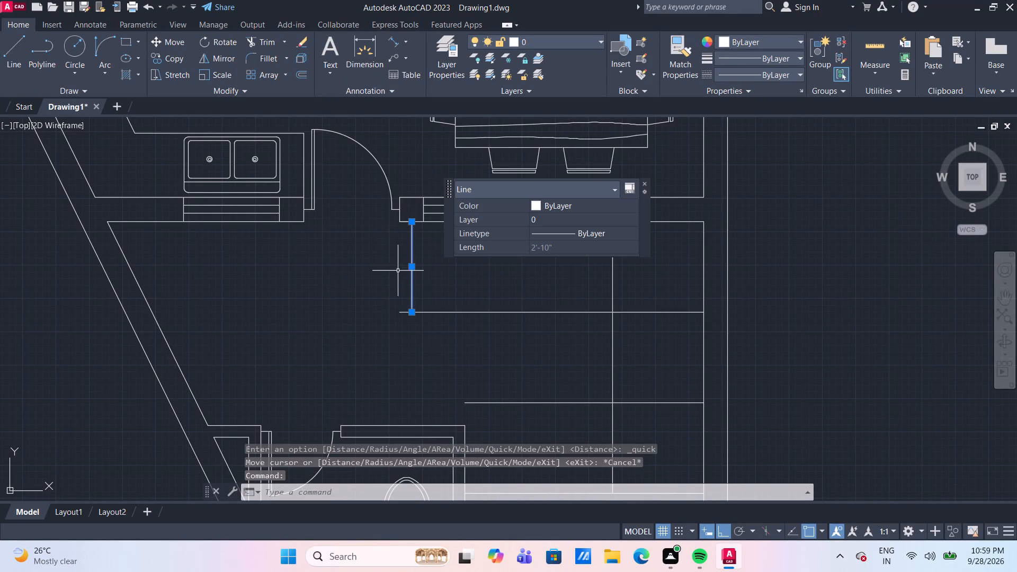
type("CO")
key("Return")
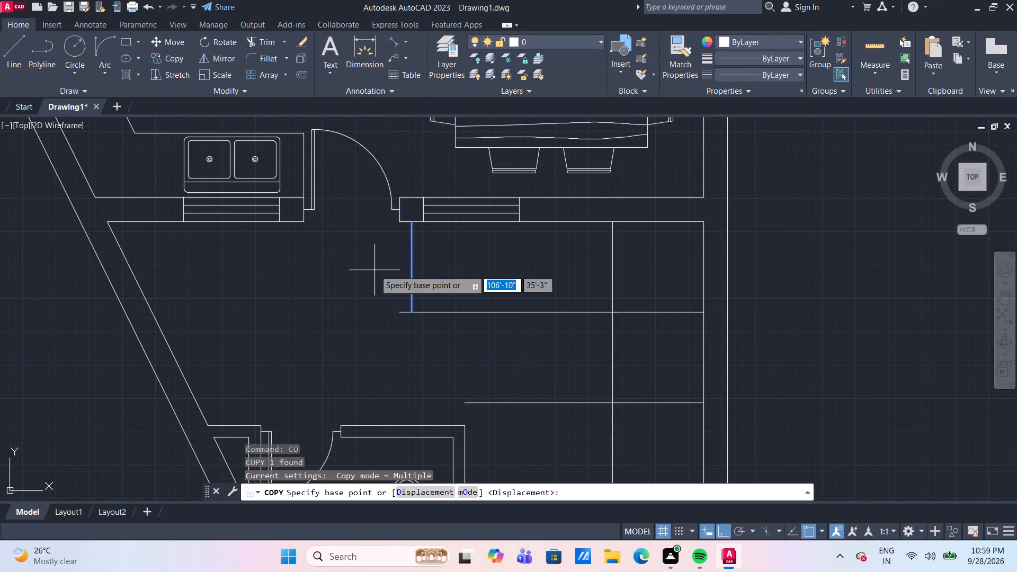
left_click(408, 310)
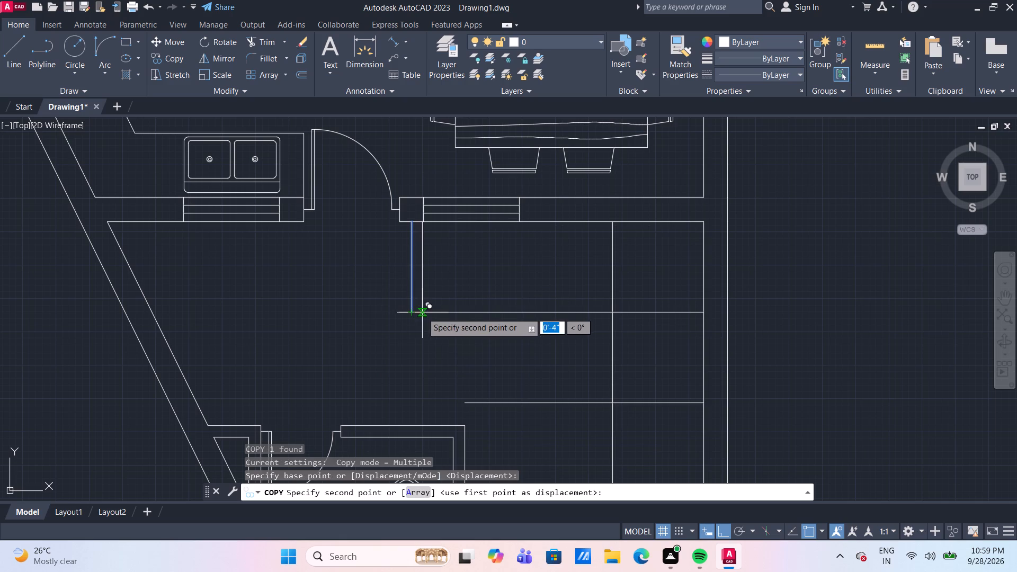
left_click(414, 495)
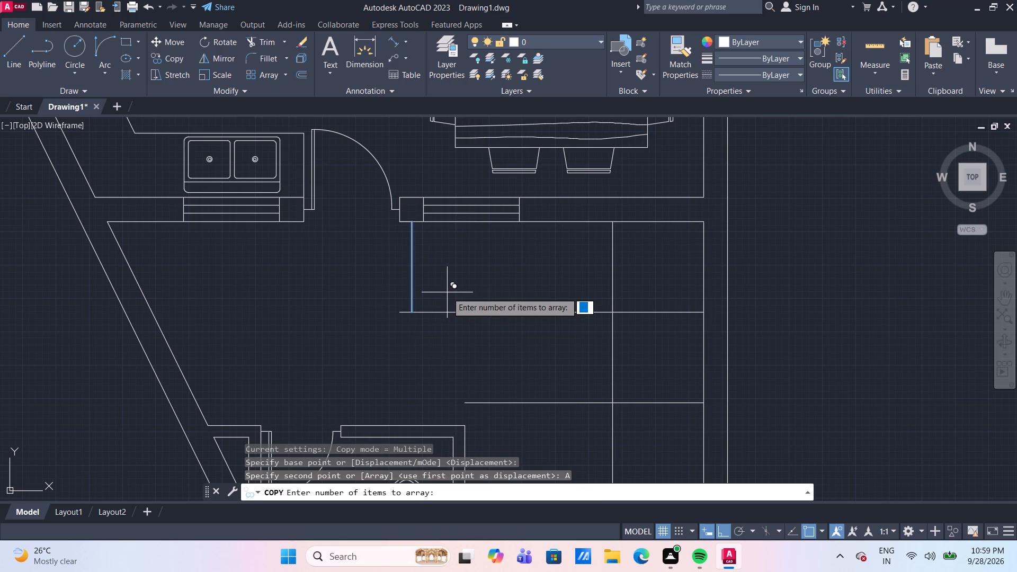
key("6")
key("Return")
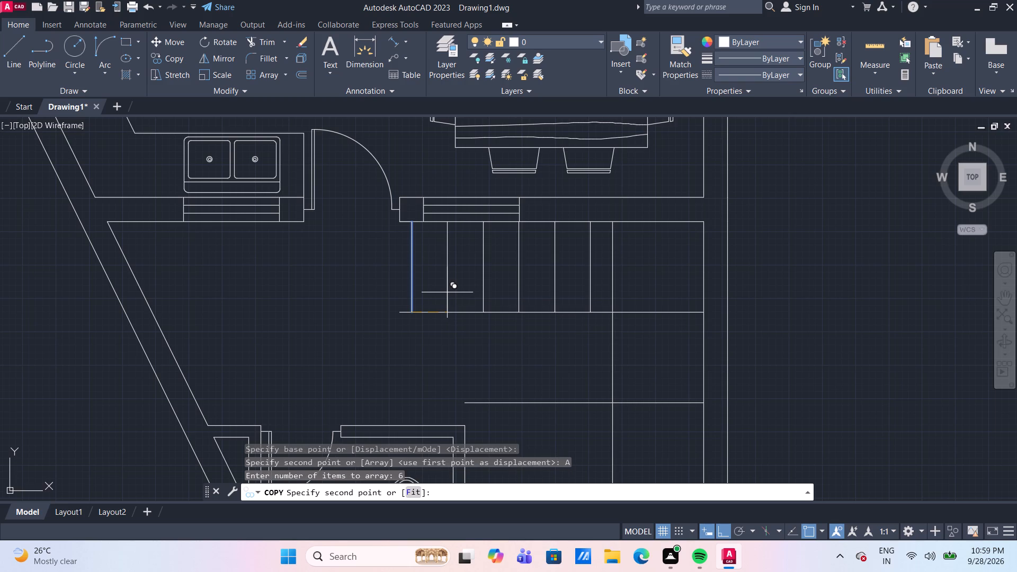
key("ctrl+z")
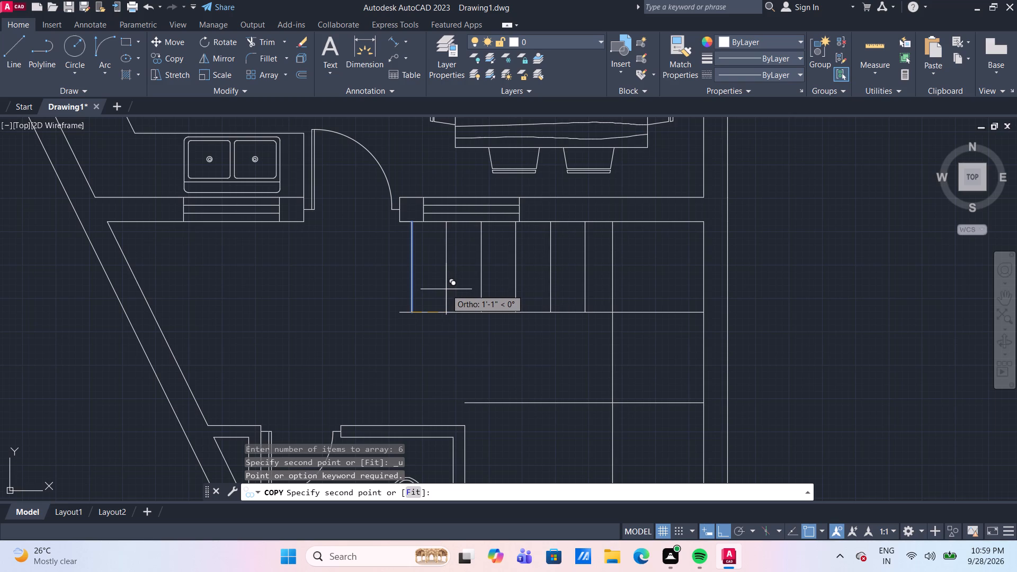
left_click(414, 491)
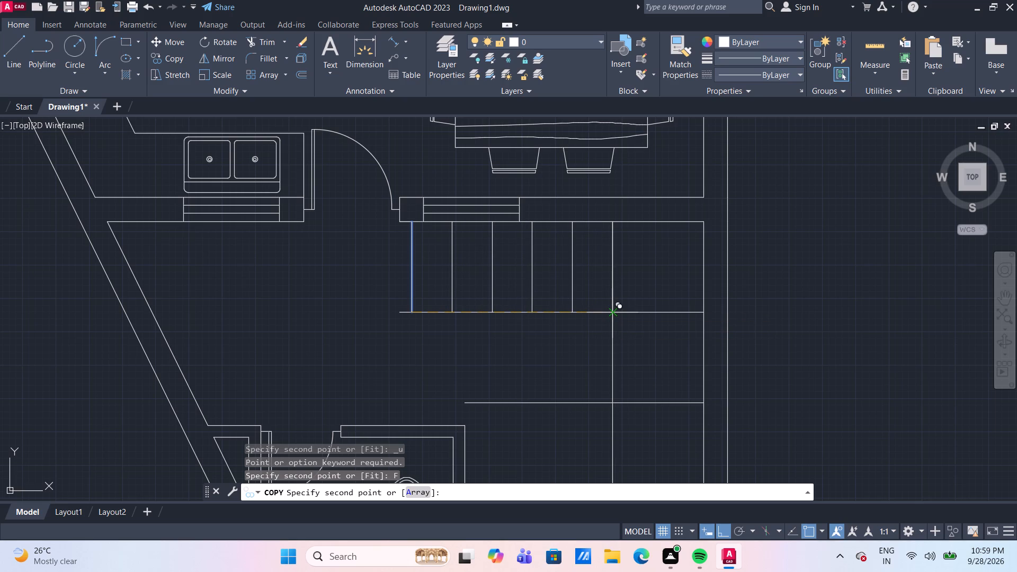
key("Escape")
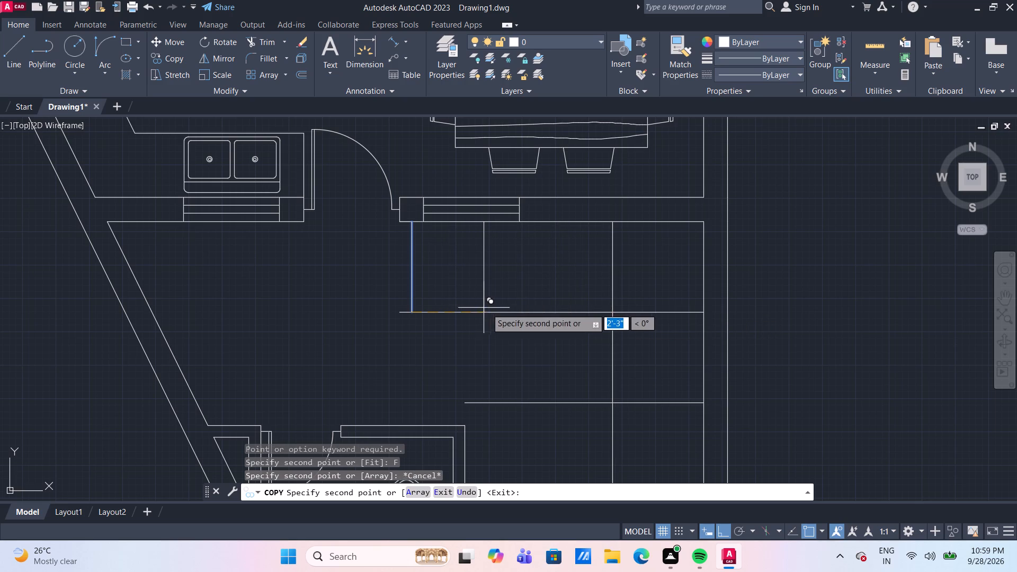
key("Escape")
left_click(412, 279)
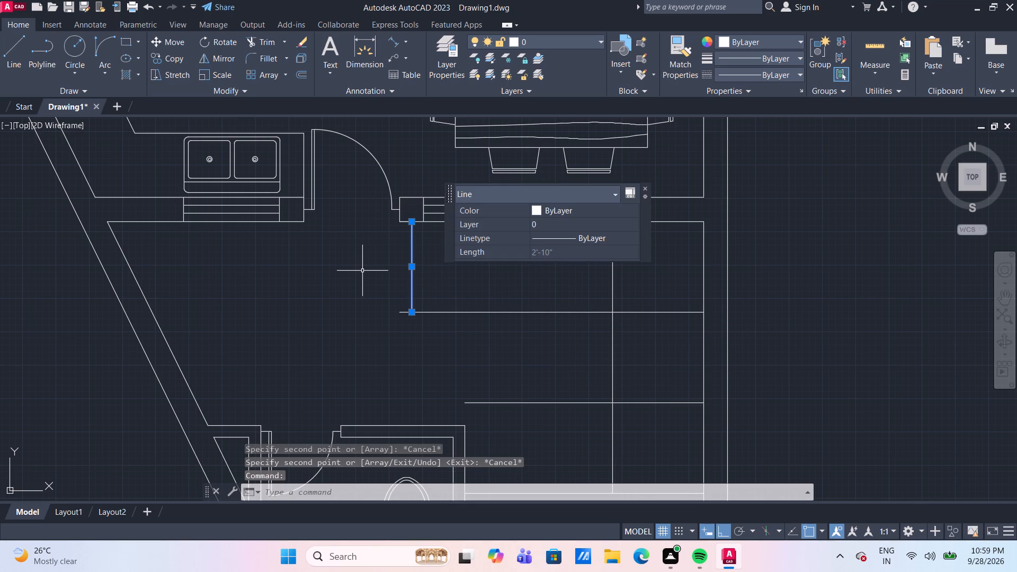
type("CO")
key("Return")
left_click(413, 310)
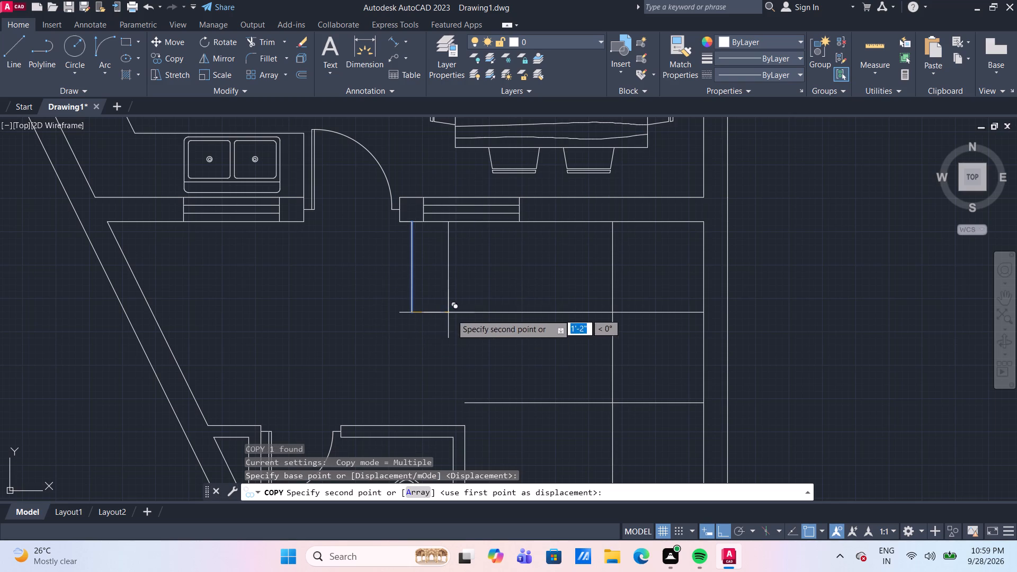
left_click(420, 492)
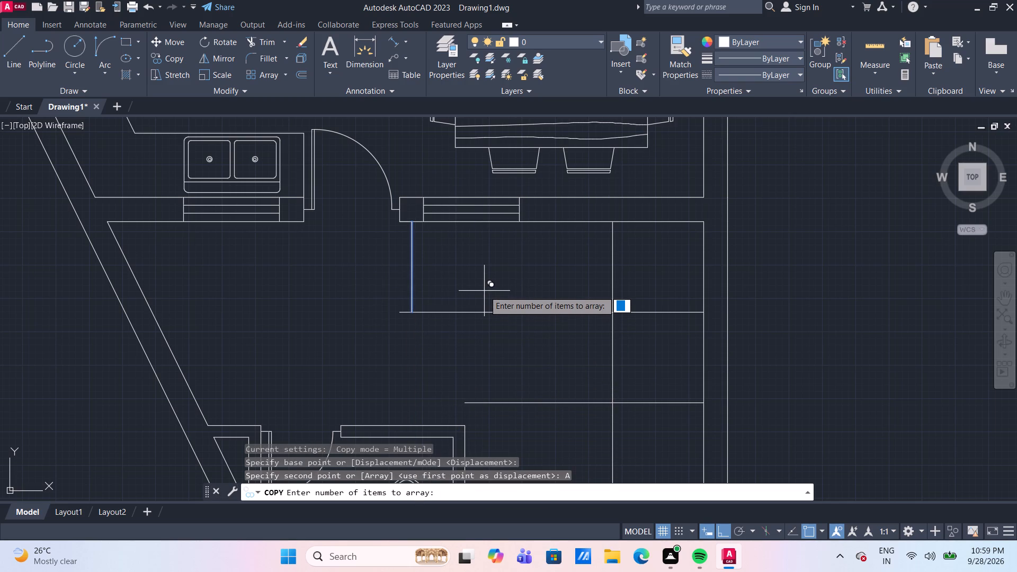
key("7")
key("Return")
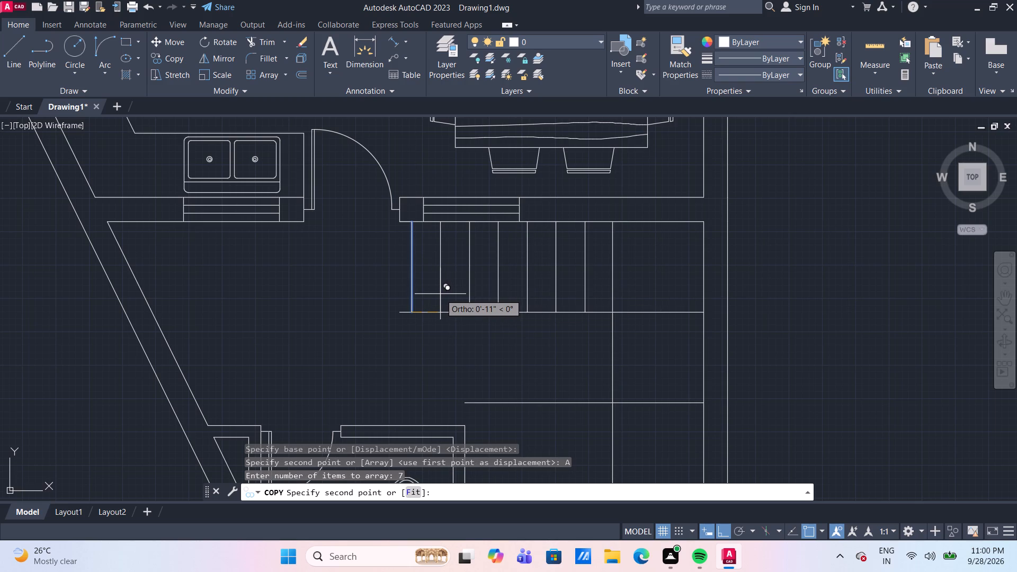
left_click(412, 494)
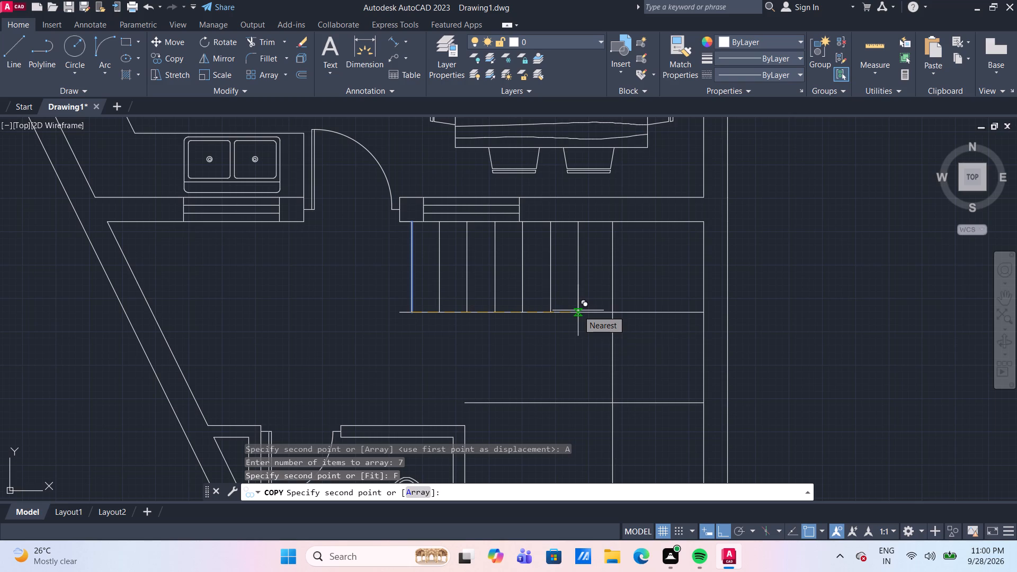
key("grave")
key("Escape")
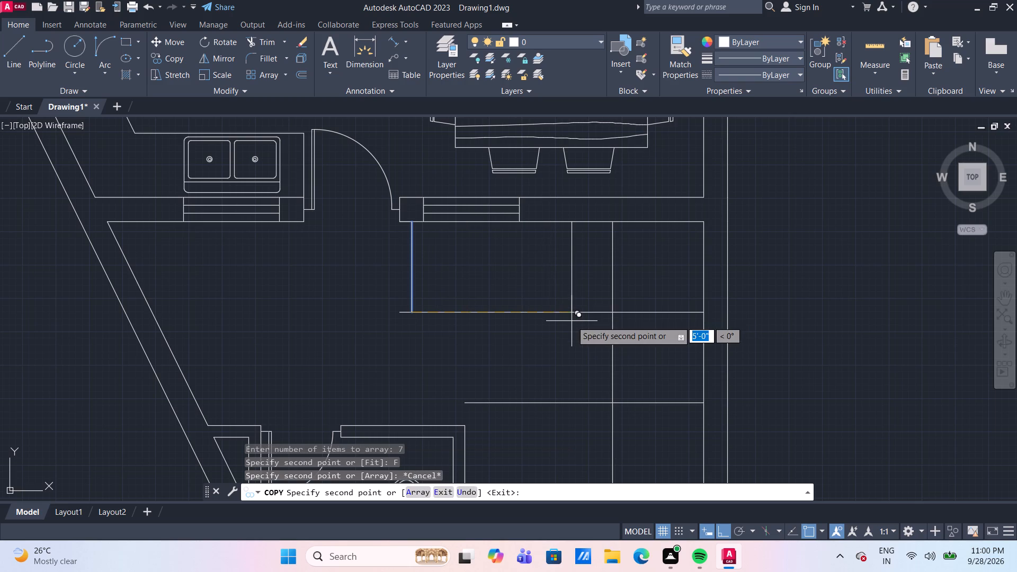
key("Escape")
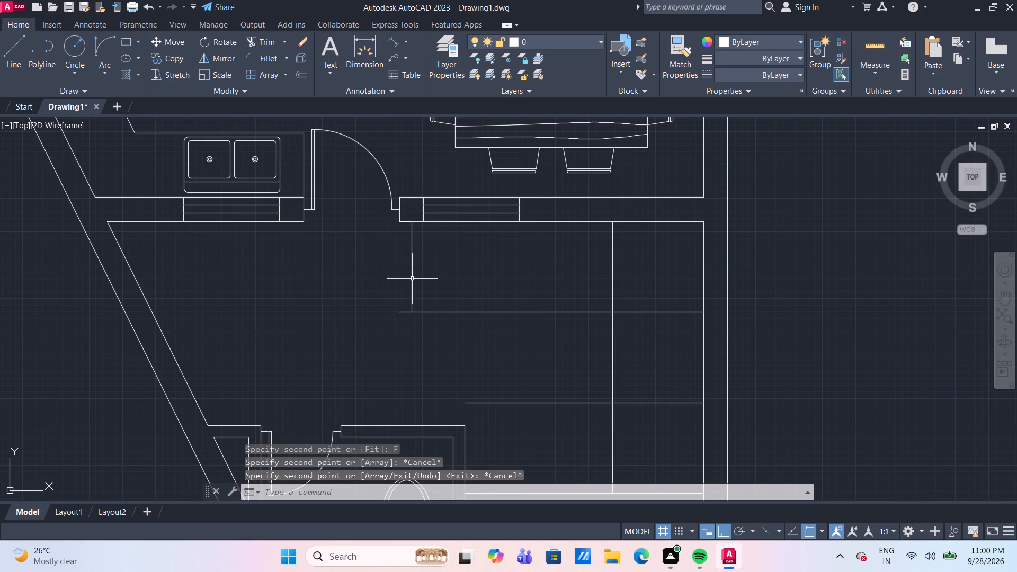
Copy the short 2'-10" vertical line in the lower room as an 8-item array fitted up to the vertical offset line.
left_click(411, 278)
type("CO")
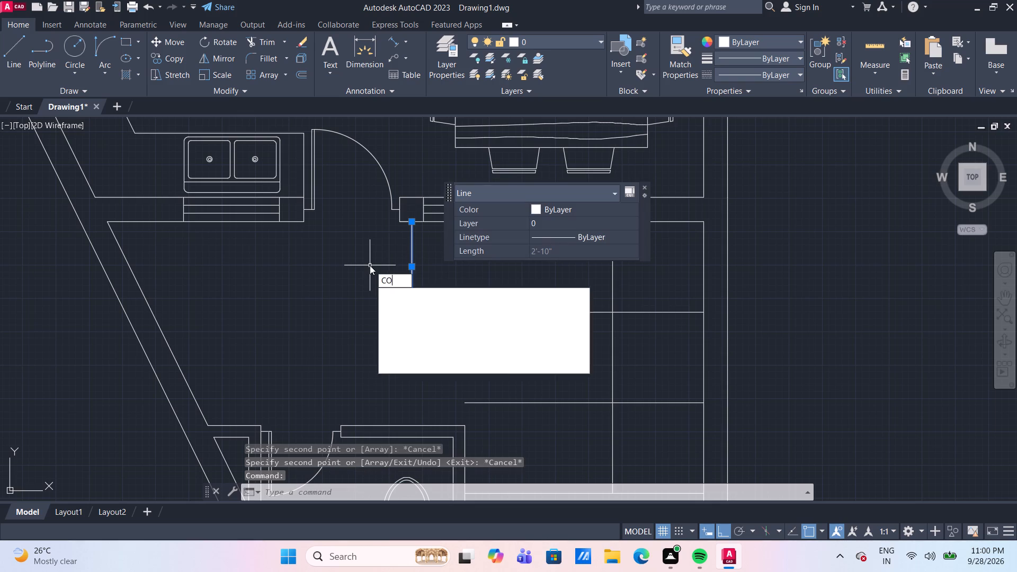
key("Return")
left_click(411, 312)
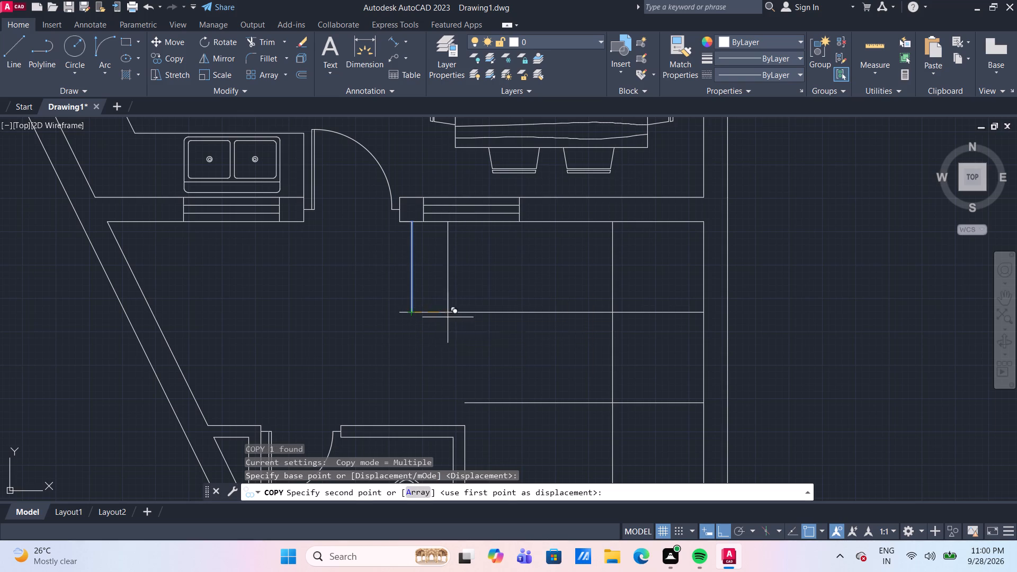
left_click(423, 495)
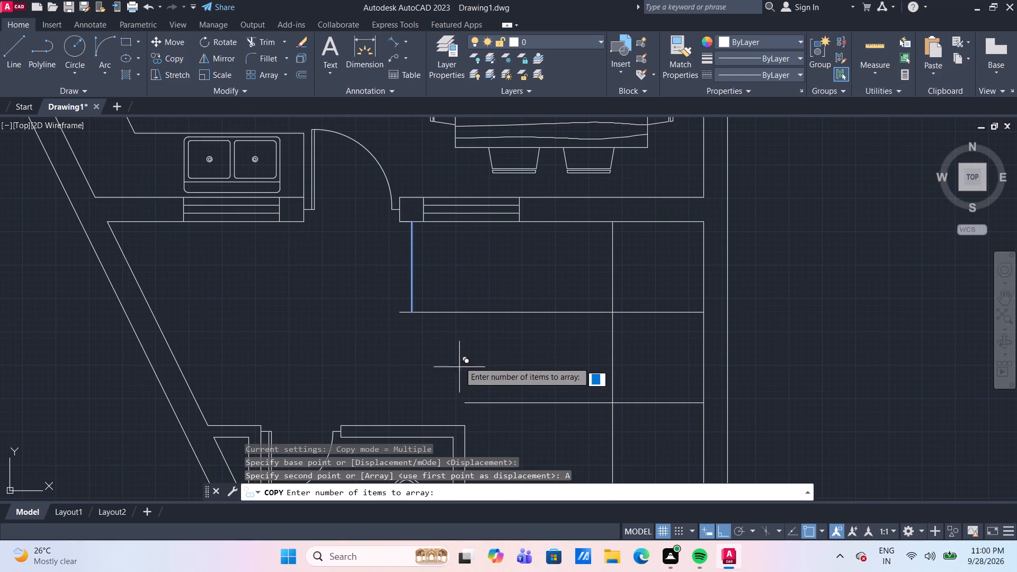
key("8")
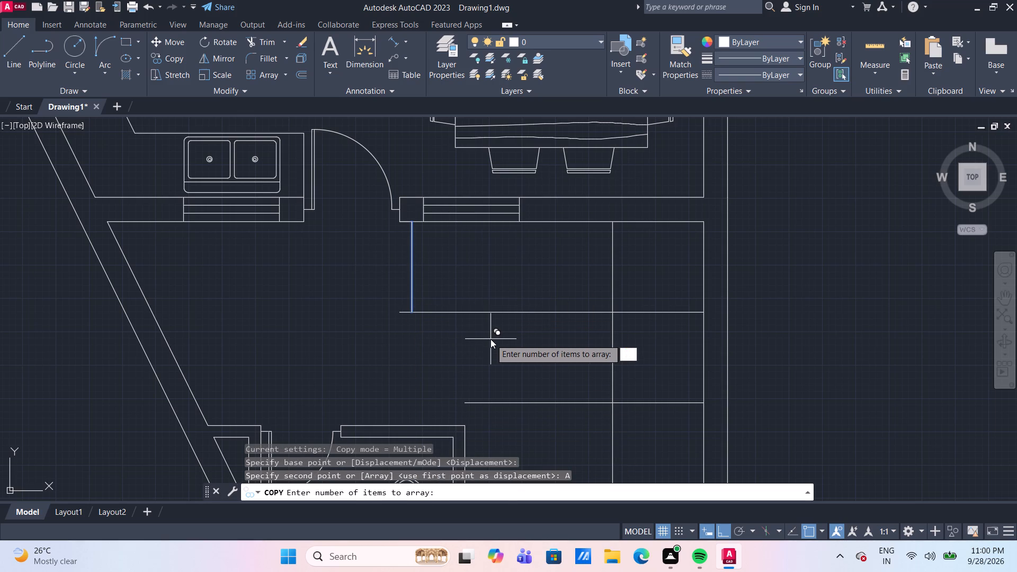
key("Return")
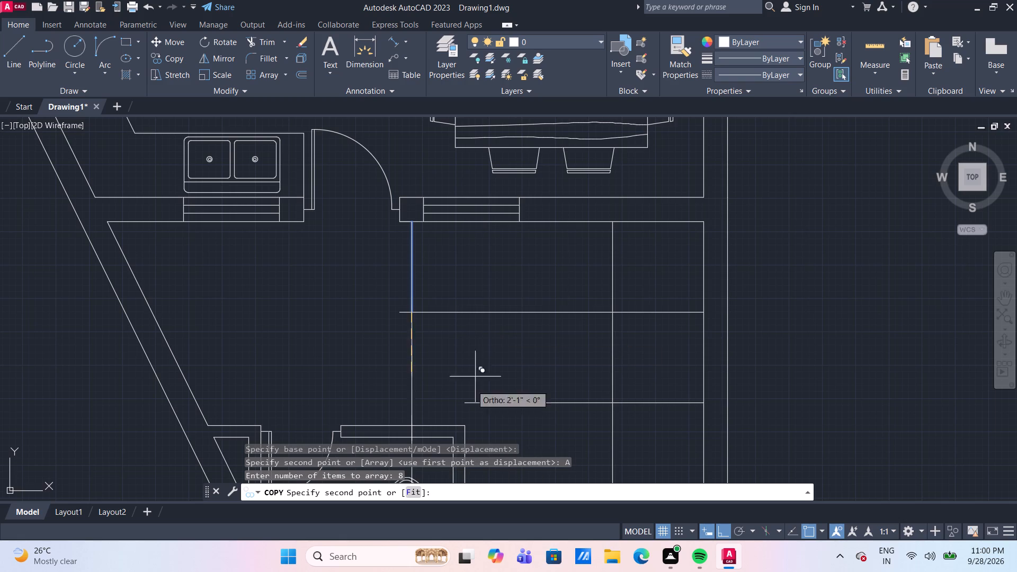
left_click(417, 494)
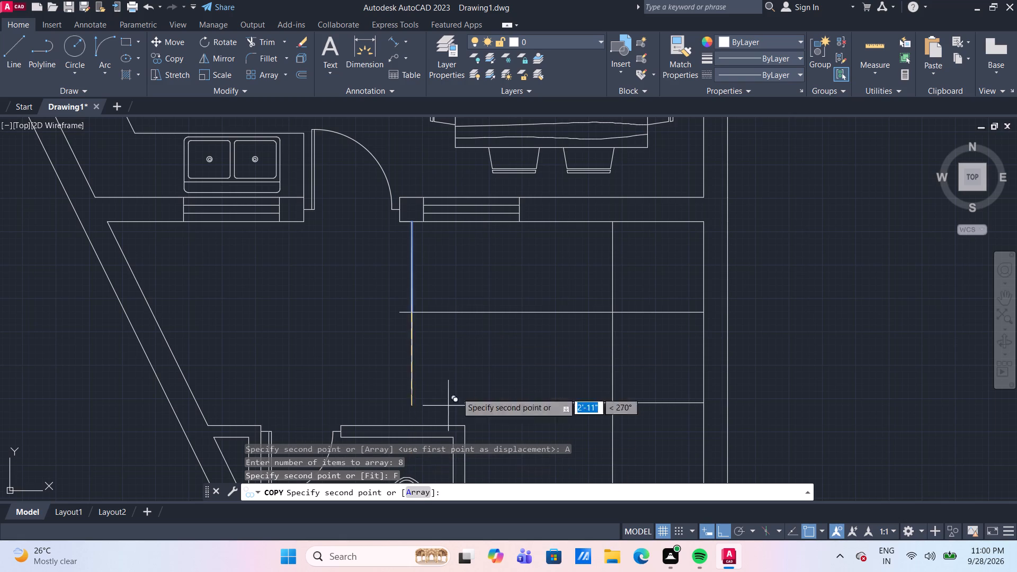
left_click(611, 309)
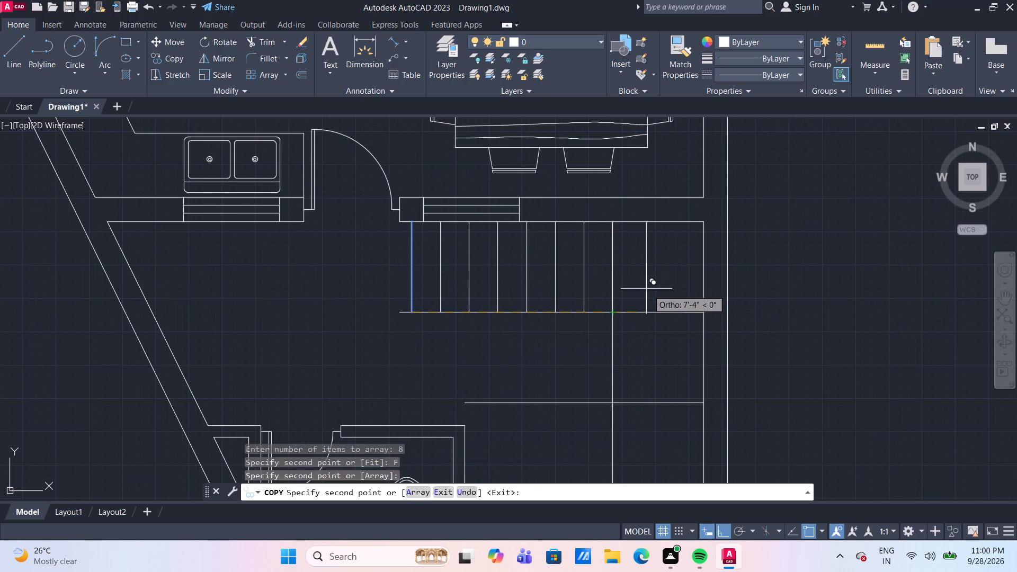
key("Escape")
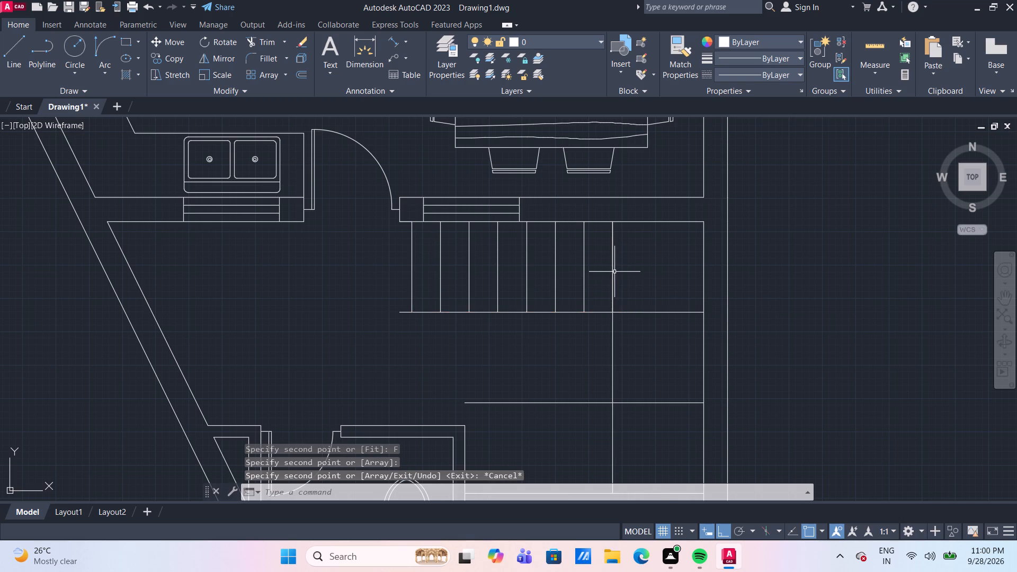
Erase the last arrayed 2'-10" line that overlaps the vertical offset line.
left_click(612, 270)
key("Delete")
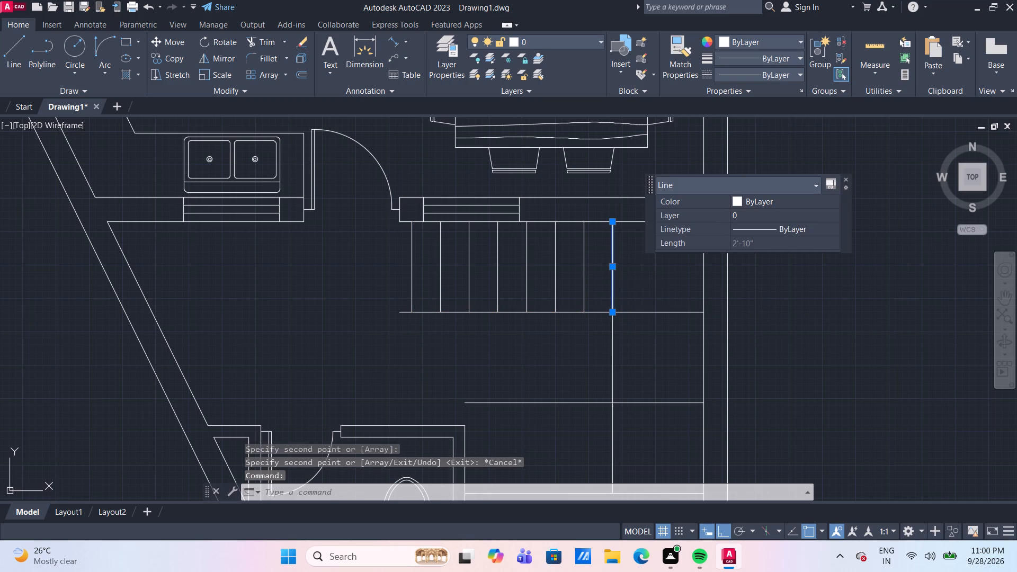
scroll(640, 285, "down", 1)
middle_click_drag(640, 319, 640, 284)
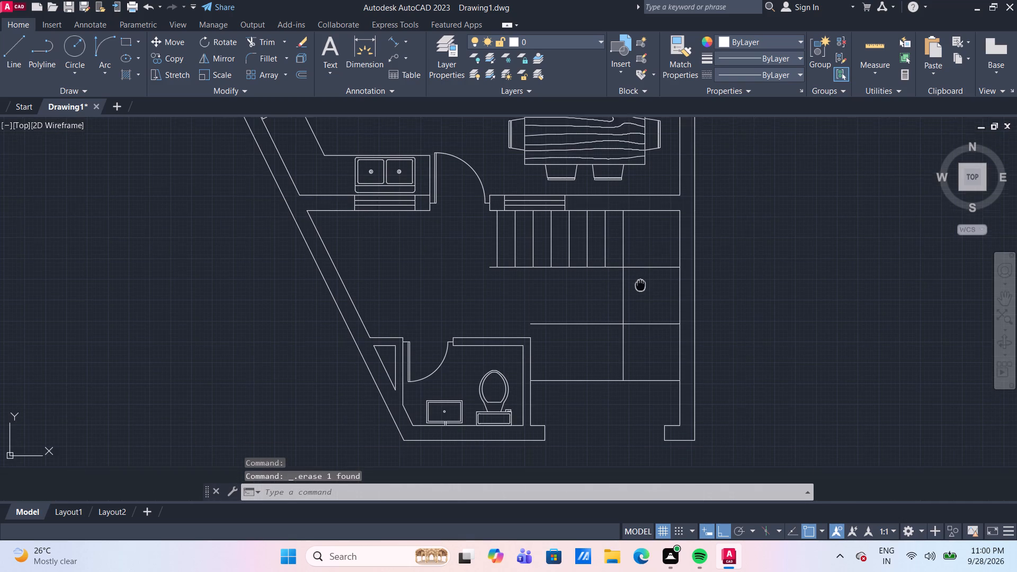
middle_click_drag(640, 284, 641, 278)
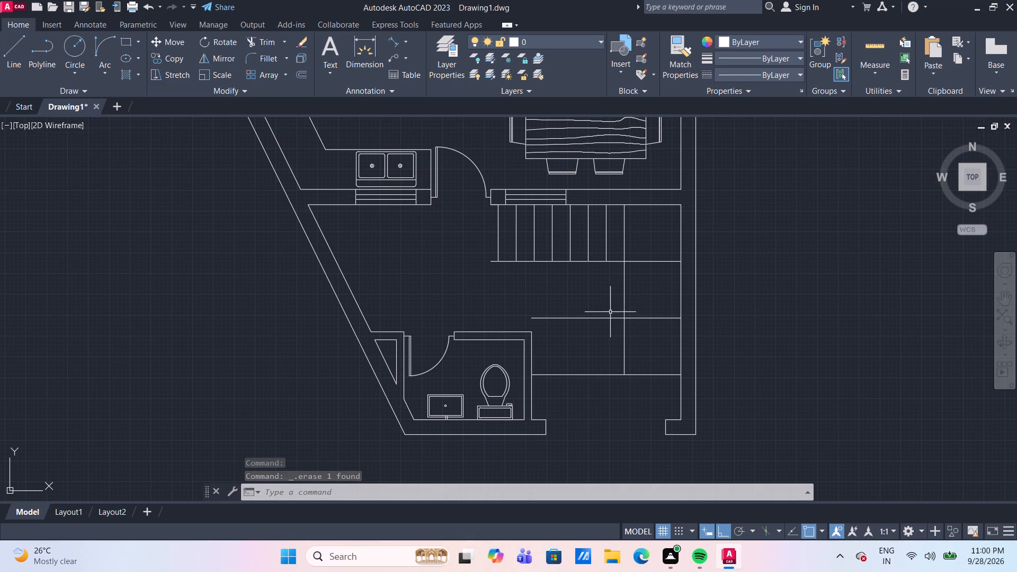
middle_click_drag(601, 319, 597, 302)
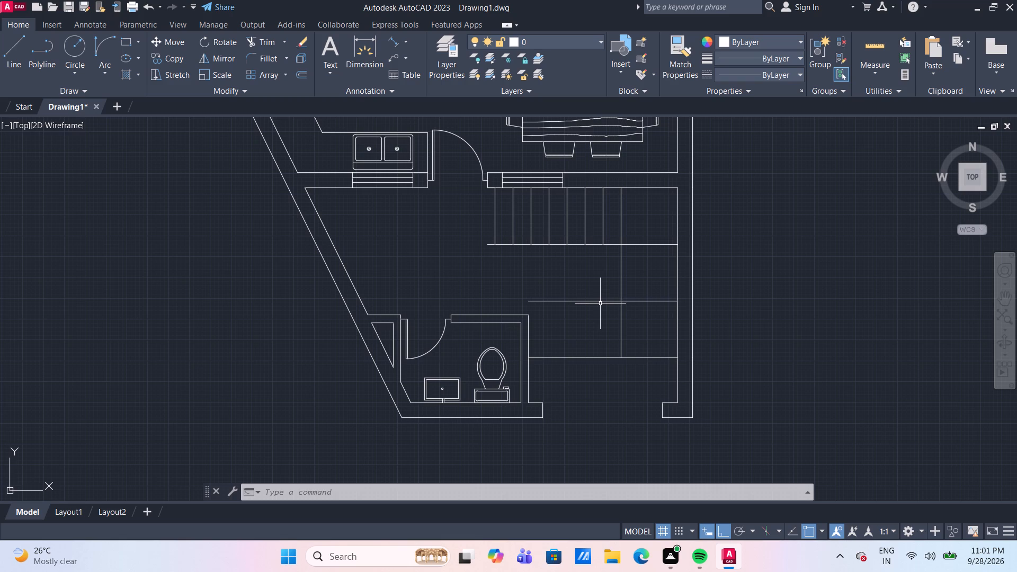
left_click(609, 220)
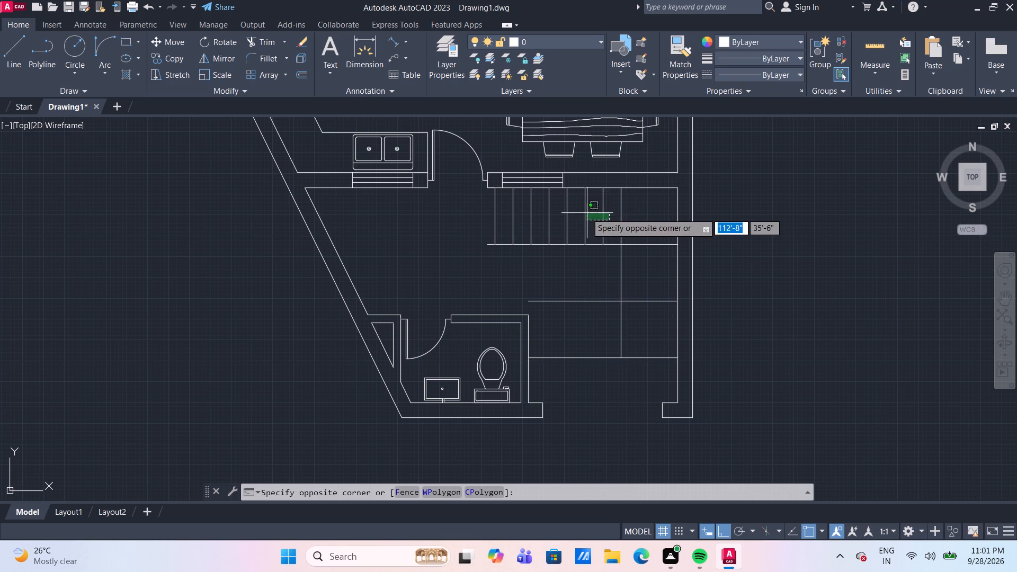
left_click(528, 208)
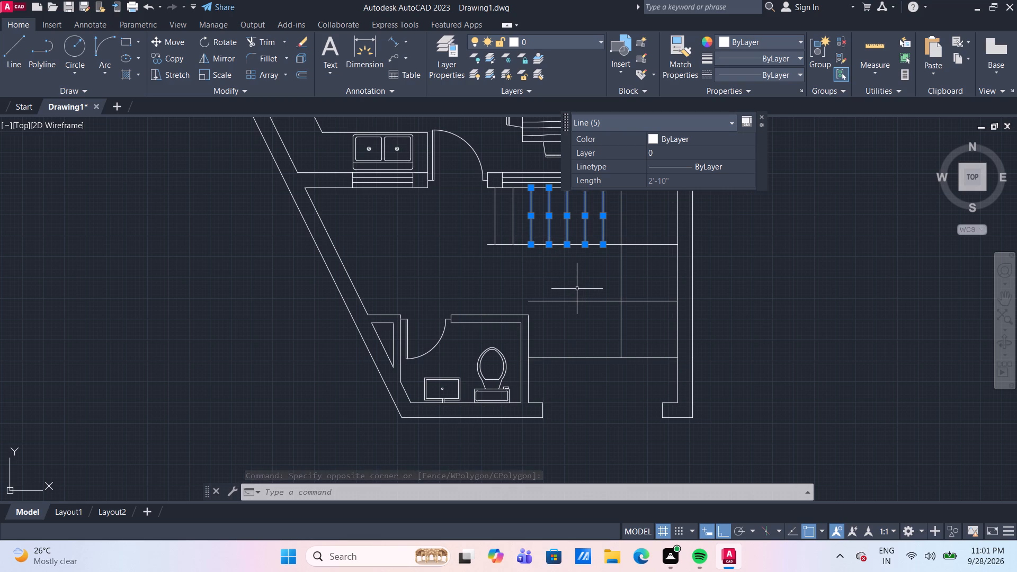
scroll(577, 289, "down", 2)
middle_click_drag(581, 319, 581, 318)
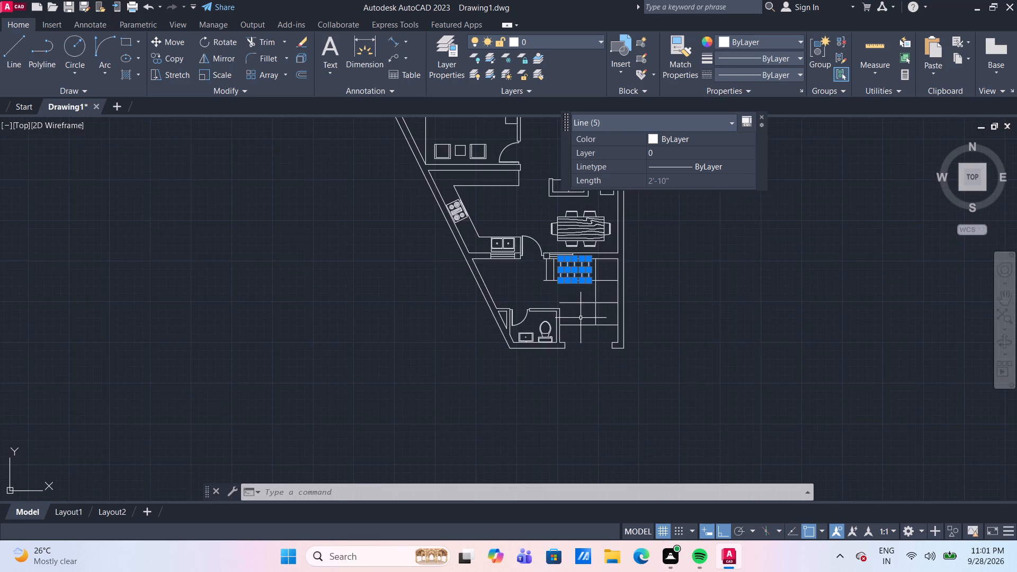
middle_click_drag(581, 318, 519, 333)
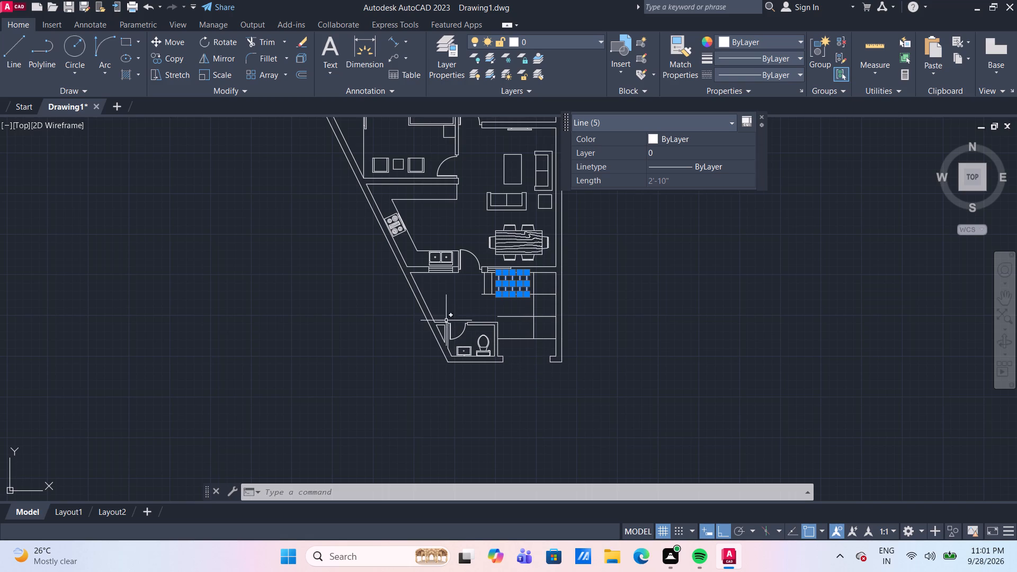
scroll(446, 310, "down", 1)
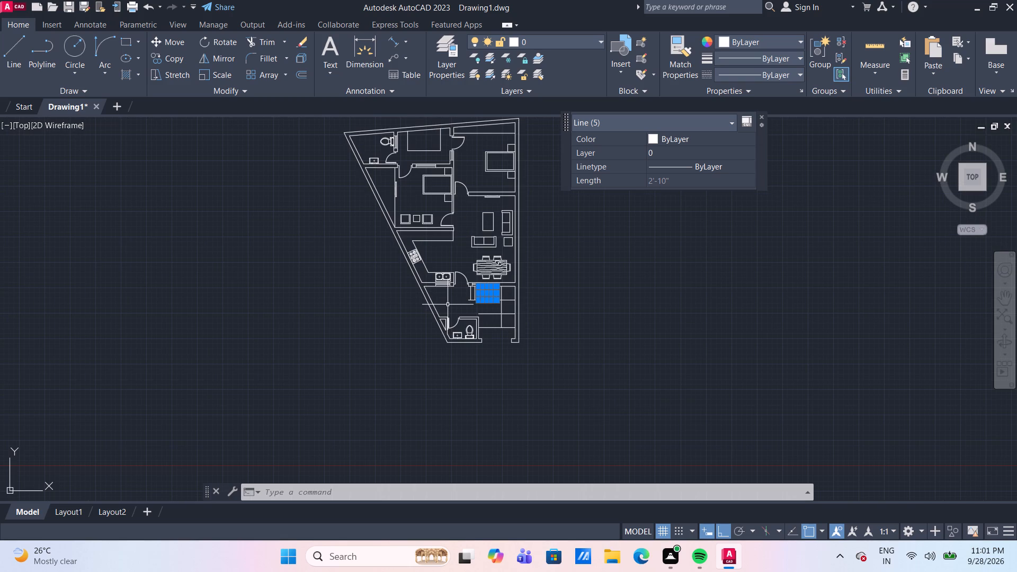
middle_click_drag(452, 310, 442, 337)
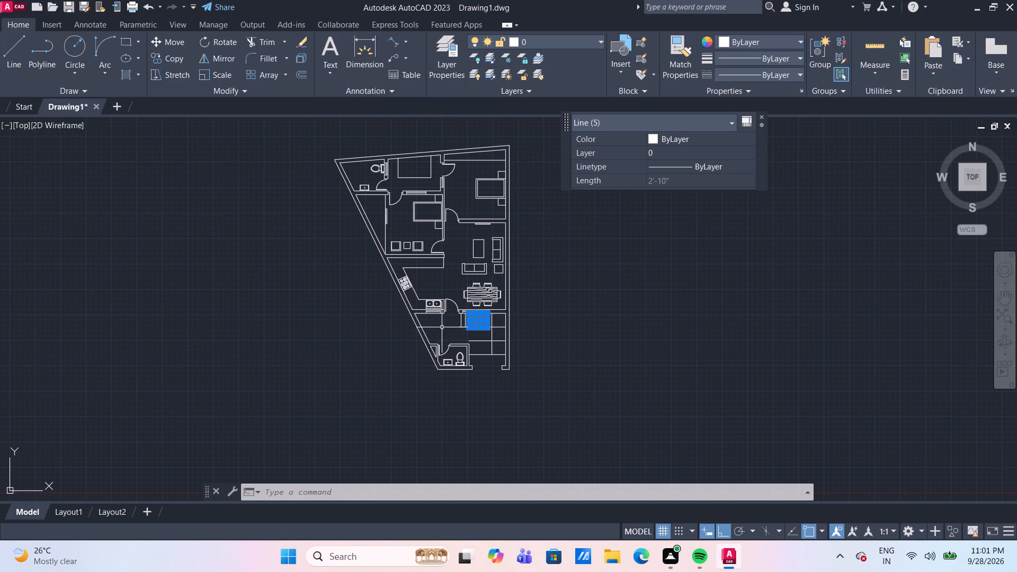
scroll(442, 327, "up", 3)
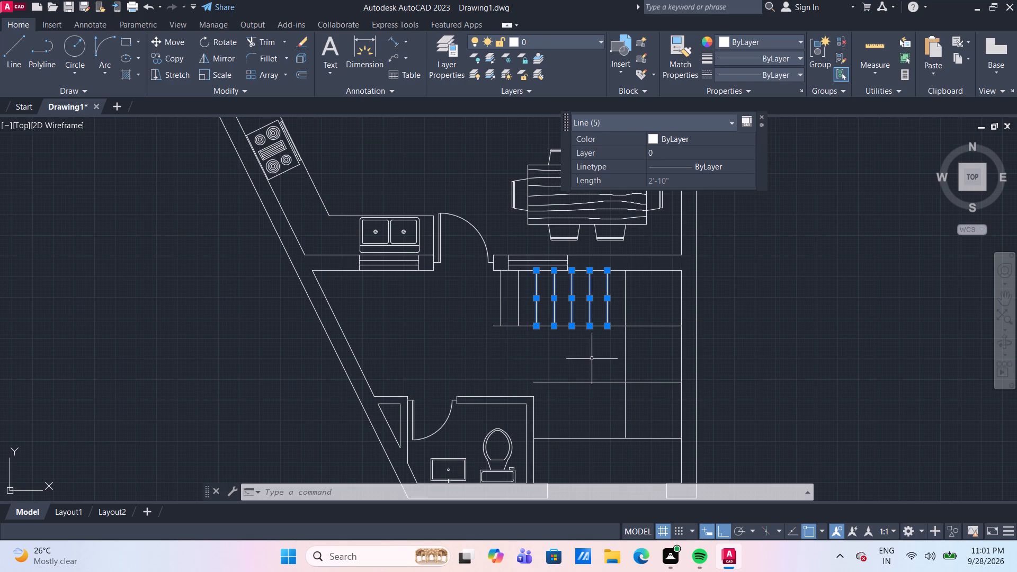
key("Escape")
Copy the four upper-flight tread lines nearest the landing straight down between the two lower horizontal offset lines.
left_click_drag(614, 305, 601, 298)
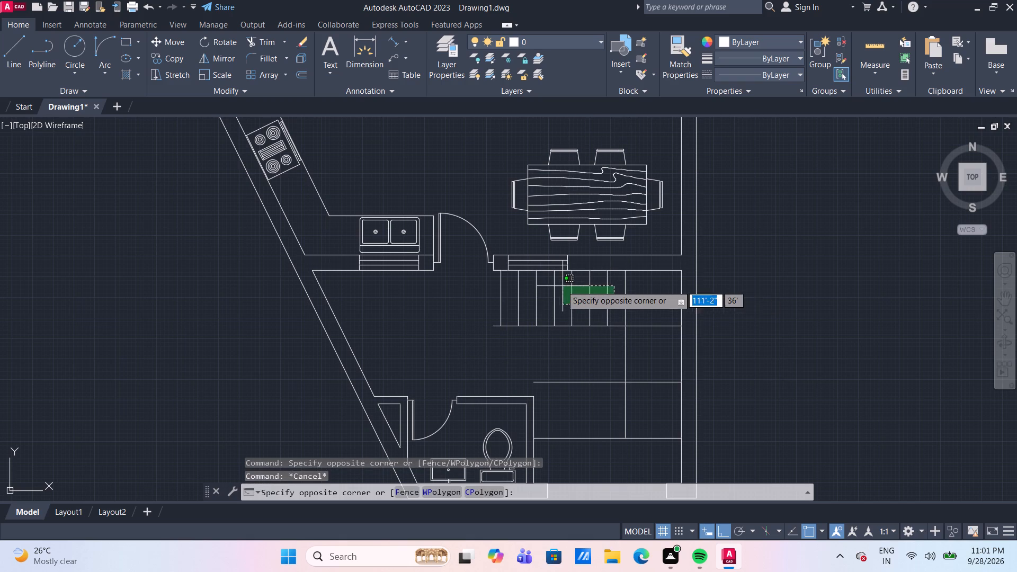
left_click(550, 281)
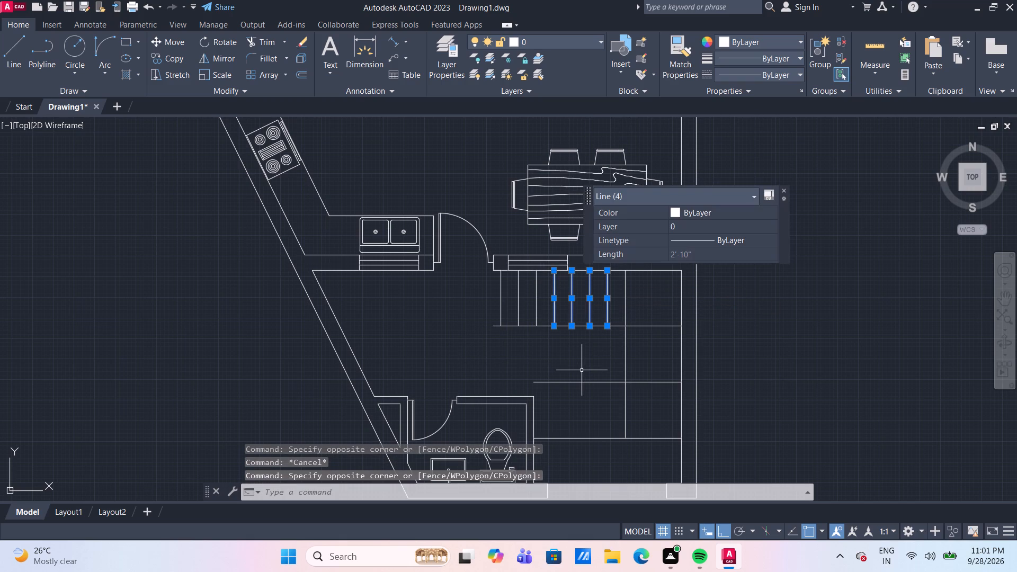
middle_click_drag(582, 370, 582, 331)
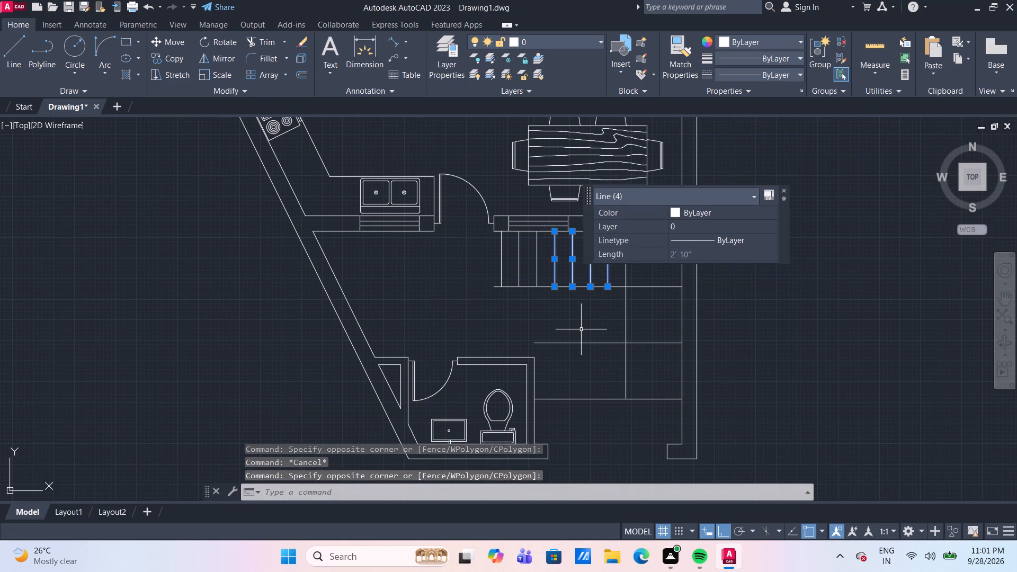
type("CO")
key("Return")
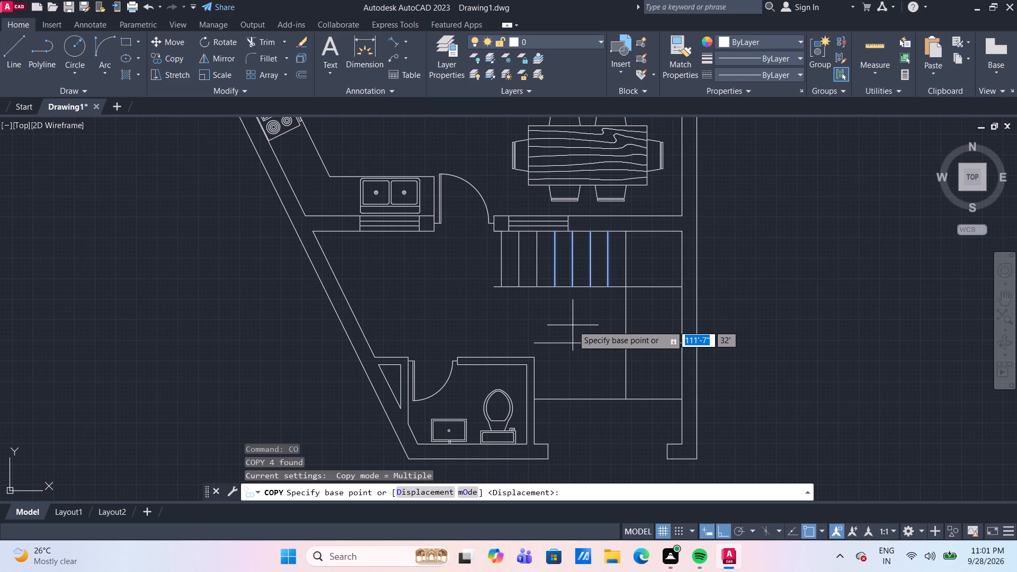
left_click(608, 284)
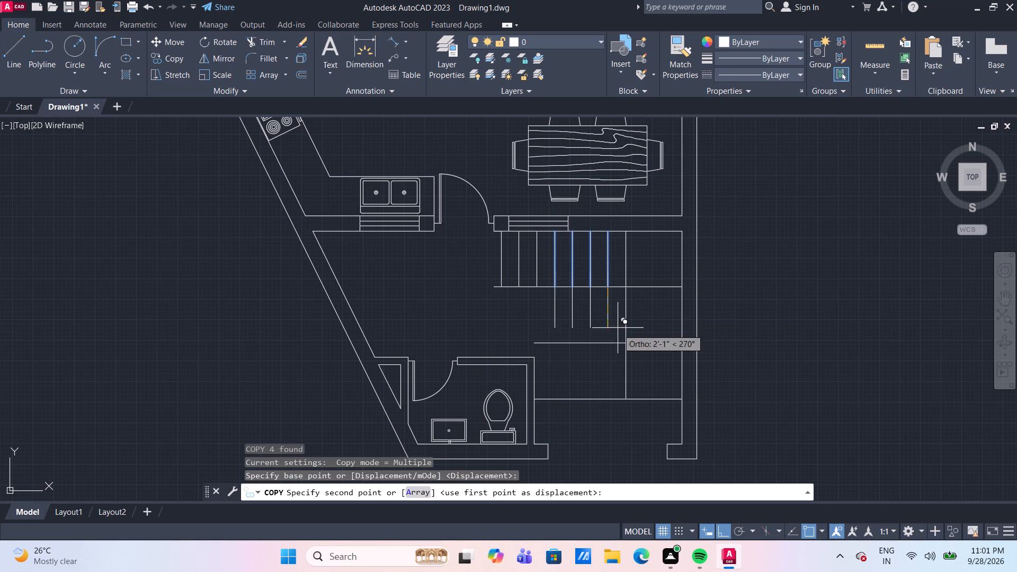
left_click(610, 403)
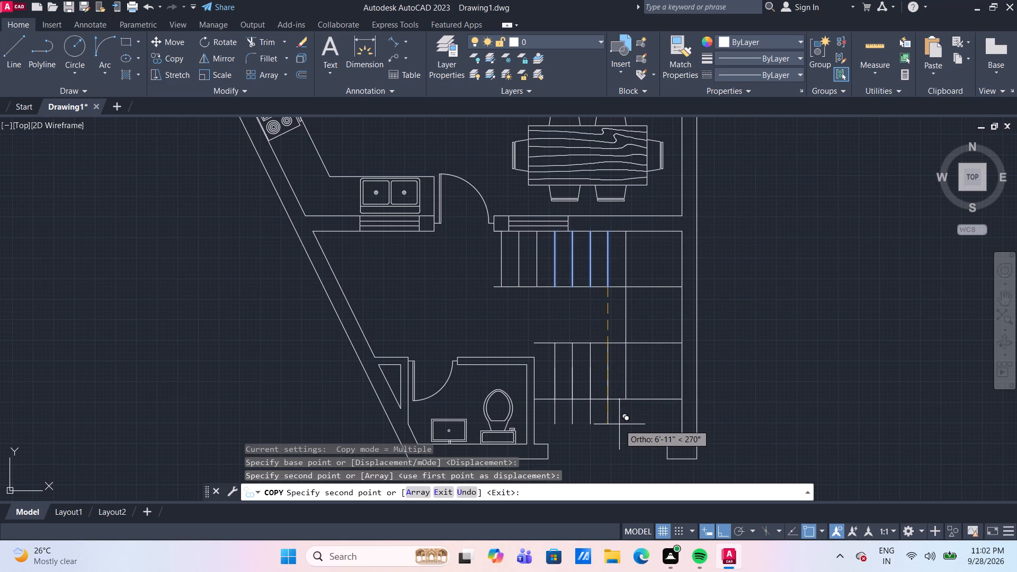
key("Escape")
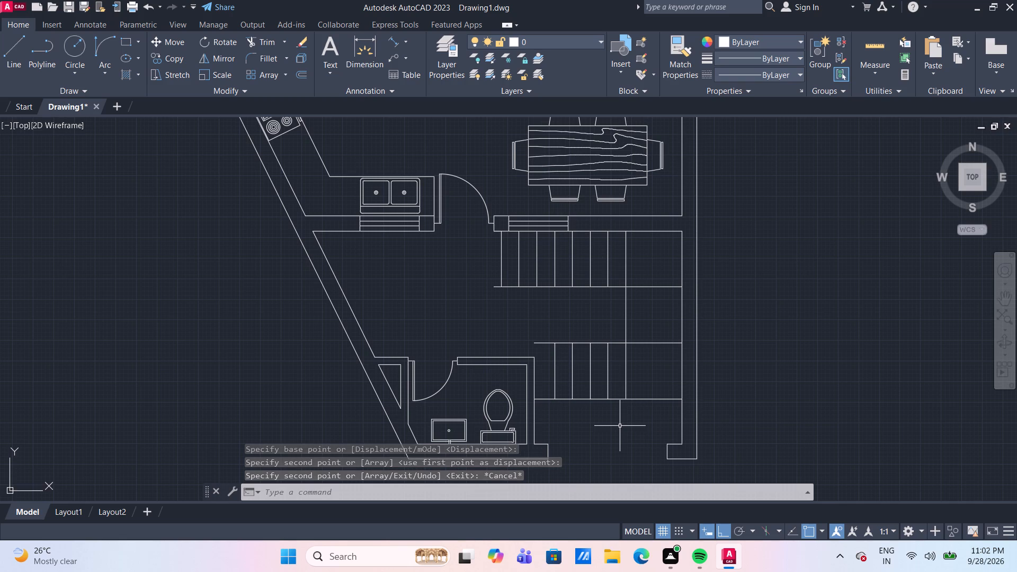
Trim the two lower horizontal offset lines back to the copied tread line nearest the toilet wall.
middle_click_drag(608, 422, 604, 373)
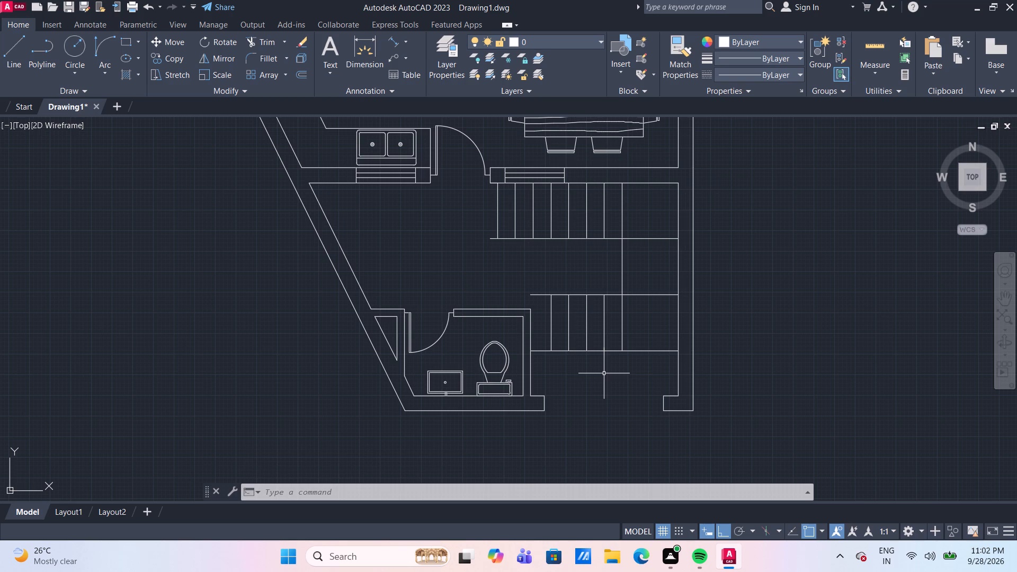
scroll(570, 370, "up", 2)
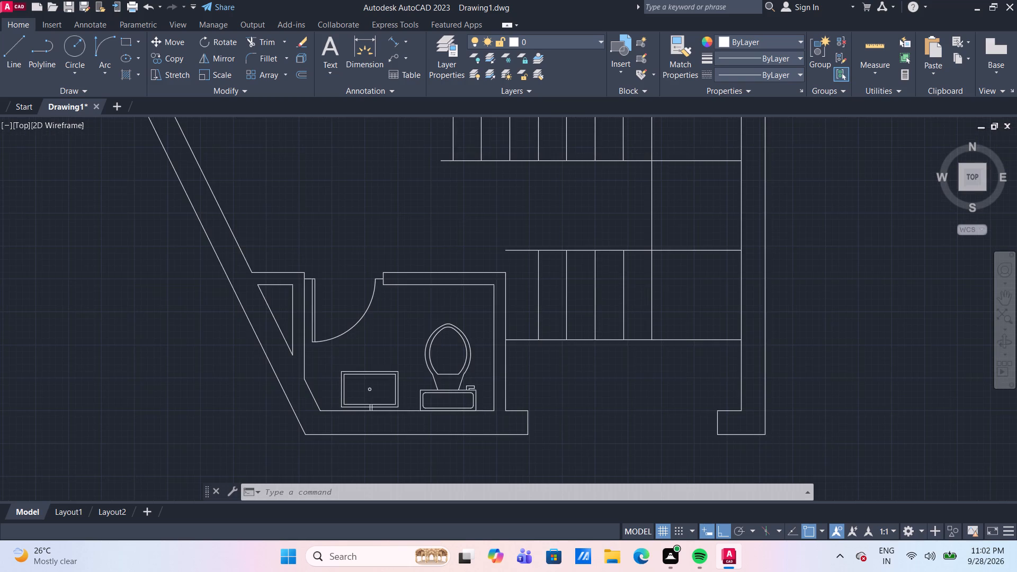
type("TR")
key("Return")
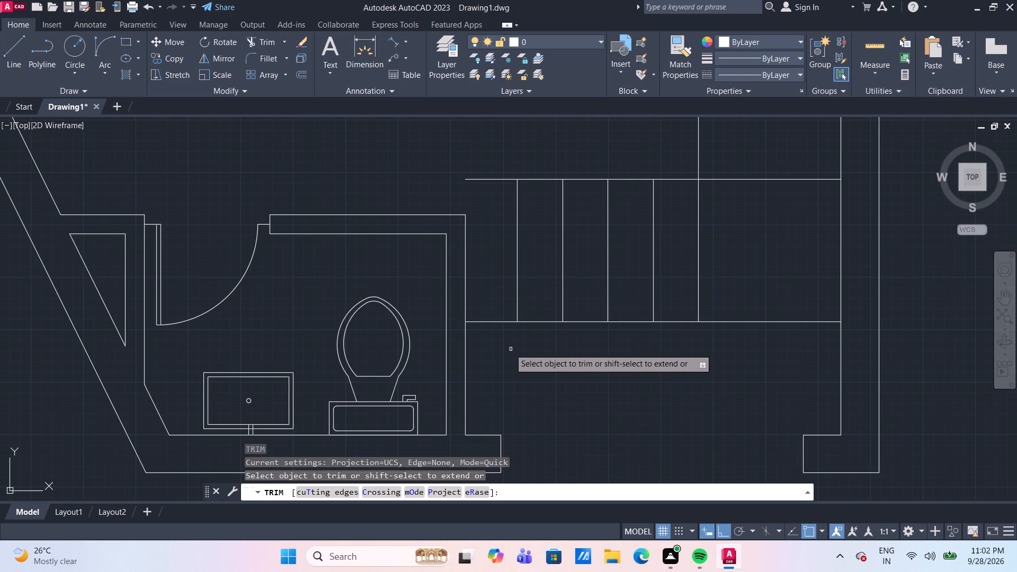
left_click_drag(505, 347, 502, 342)
left_click(503, 148)
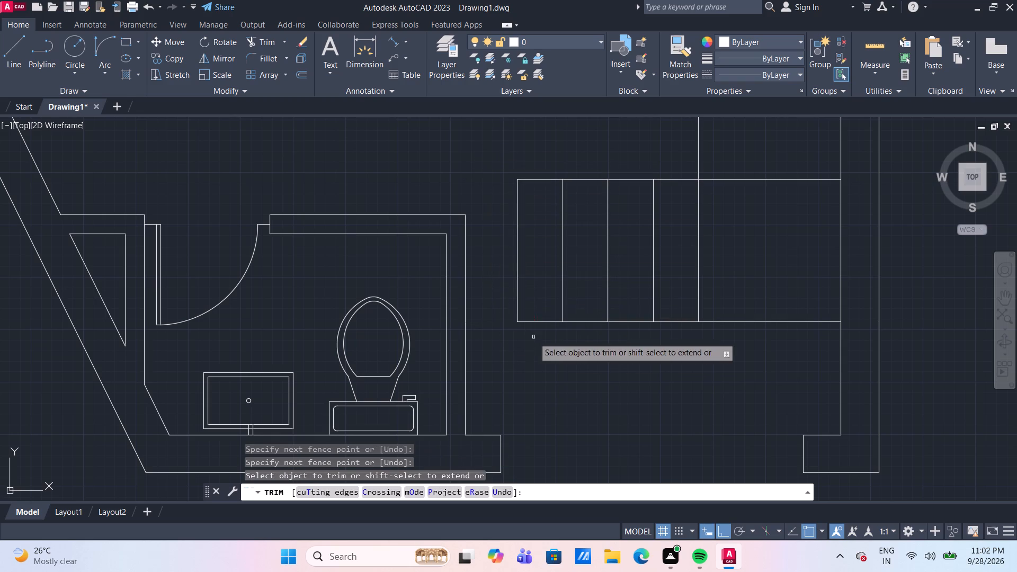
Trim away the lower flight's end bay beside the toilet, including both horizontal segments and the outermost tread line.
scroll(534, 362, "down", 2)
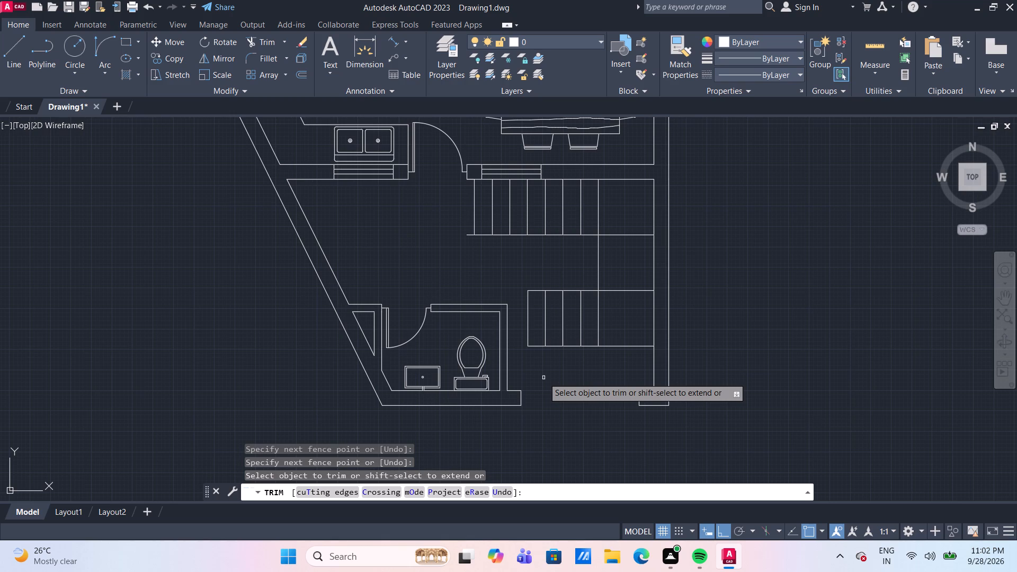
scroll(543, 378, "up", 2)
left_click(530, 344)
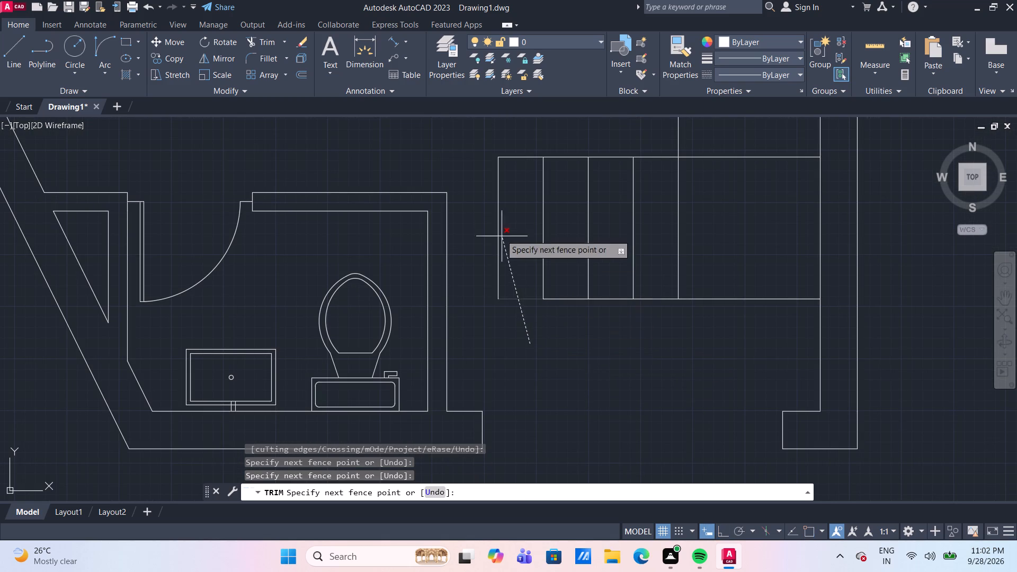
left_click(500, 146)
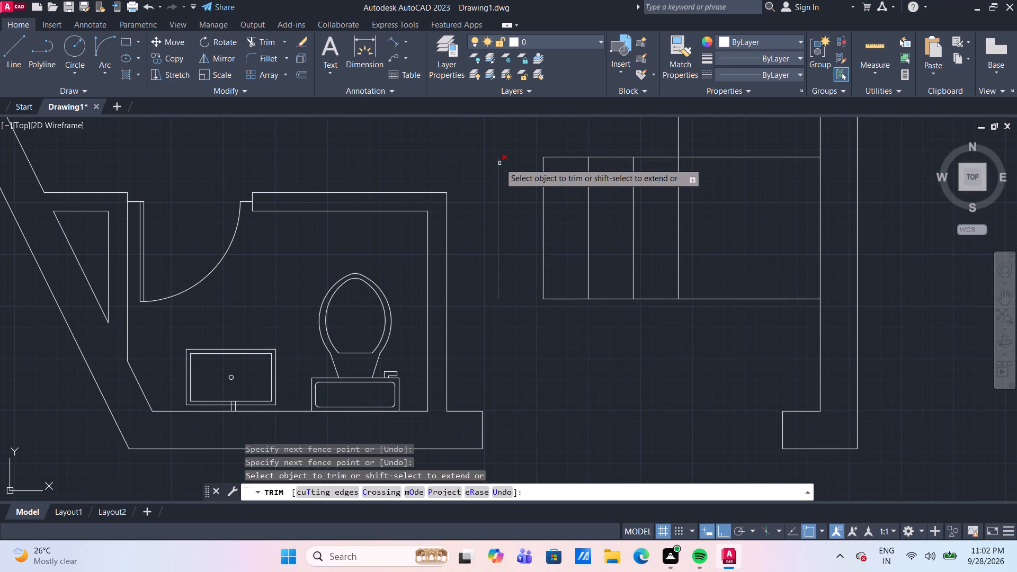
left_click(499, 163)
Extend the horizontal line below the upper flight across the room to the slanted wall's inner face.
scroll(524, 305, "down", 2)
middle_click_drag(546, 354, 554, 359)
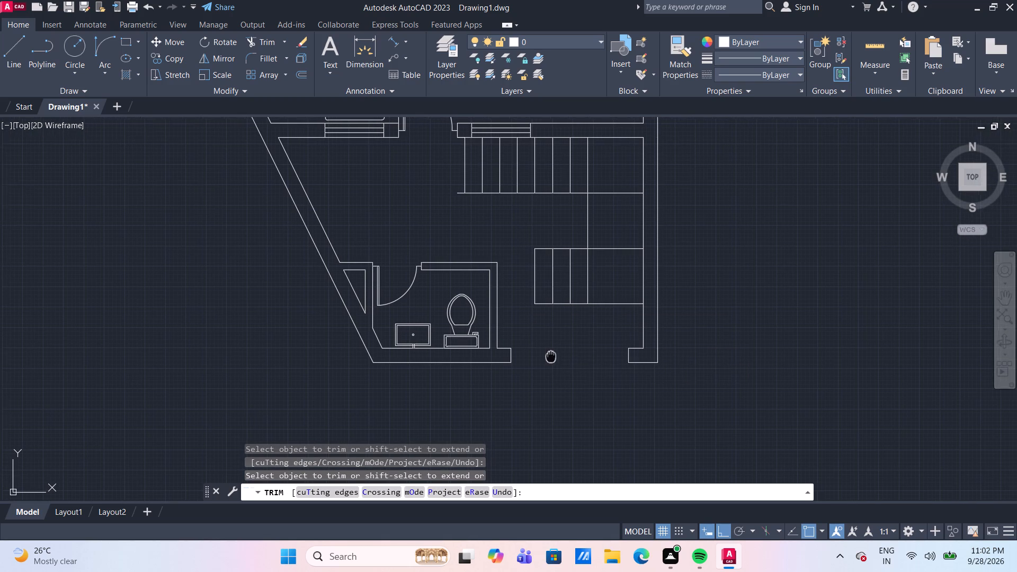
middle_click_drag(554, 359, 555, 359)
middle_click_drag(488, 225, 496, 262)
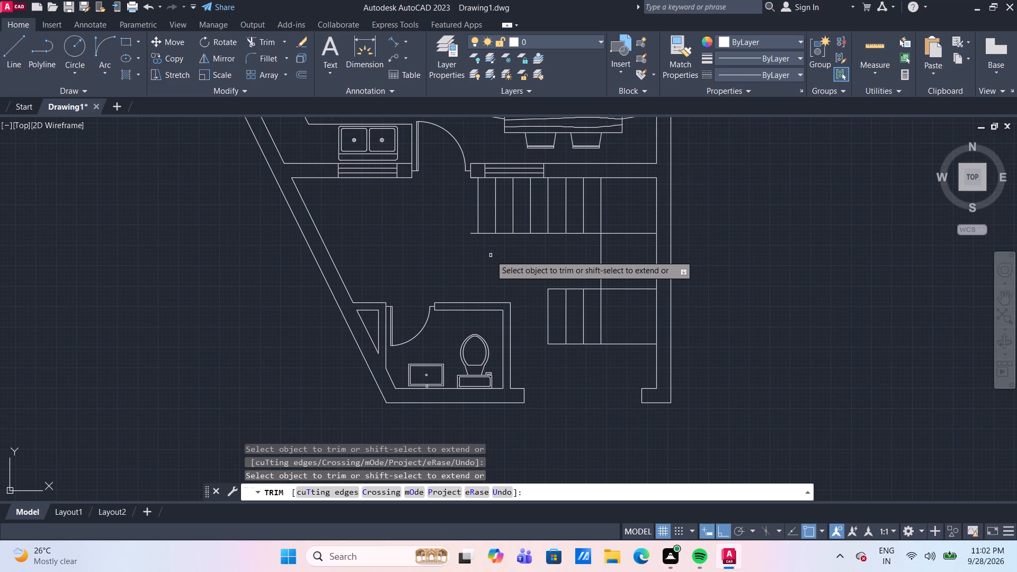
left_click(475, 234, "shift")
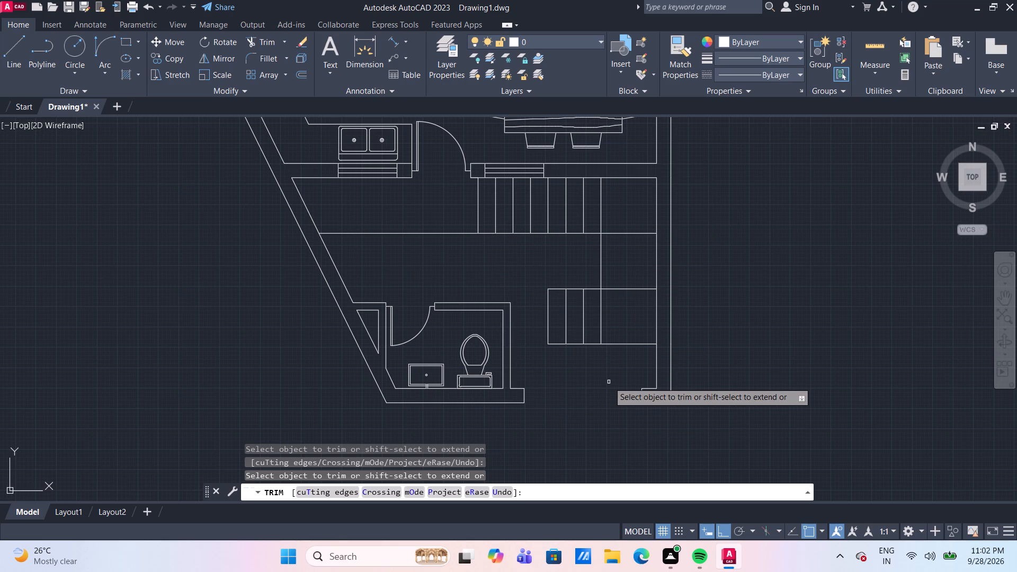
key("Escape")
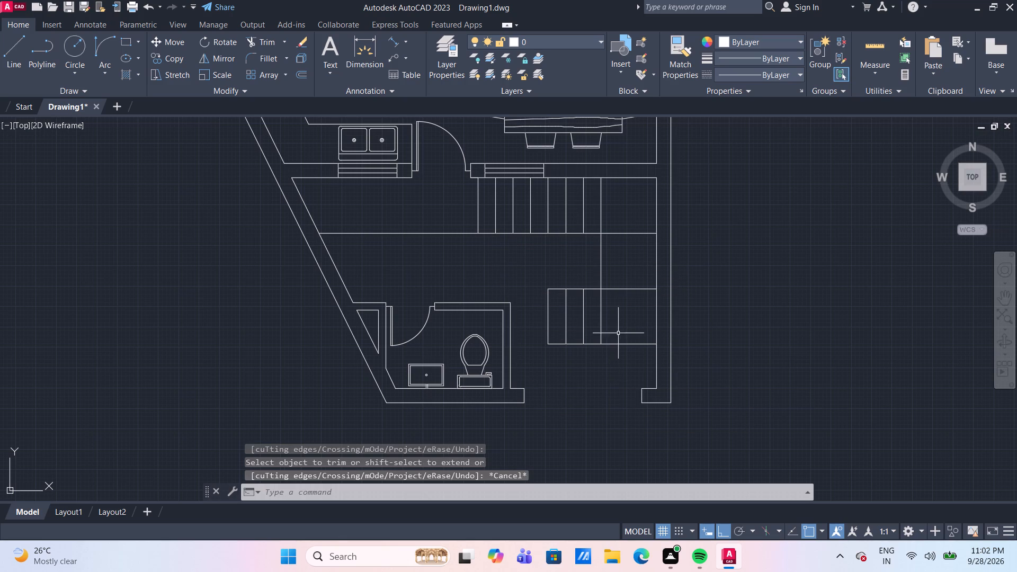
With Ortho off, draw a line about 3'-8" long at 30° from the landing's inner corner past the side wall's inner face.
middle_click_drag(622, 312, 555, 325)
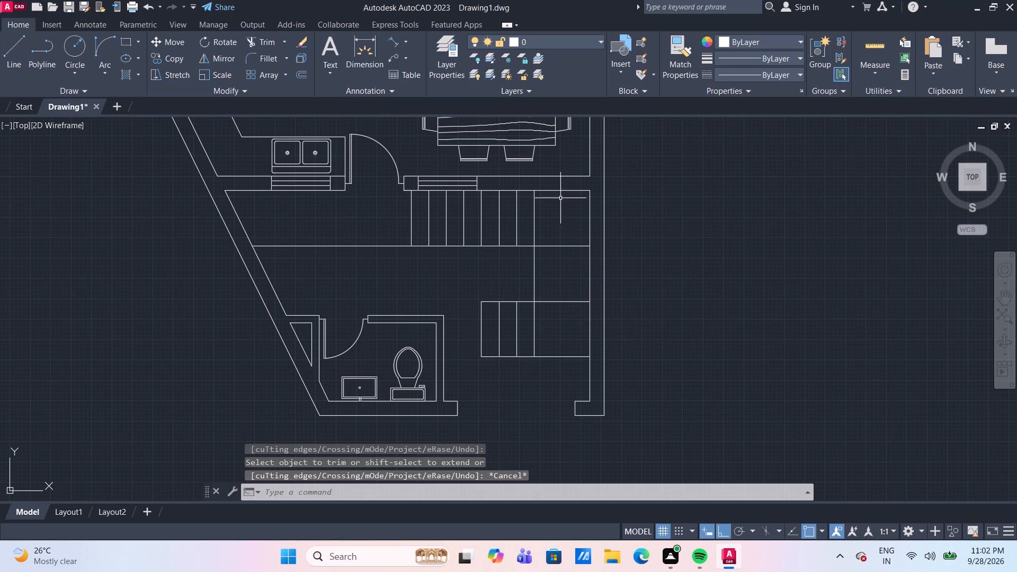
scroll(560, 198, "up", 2)
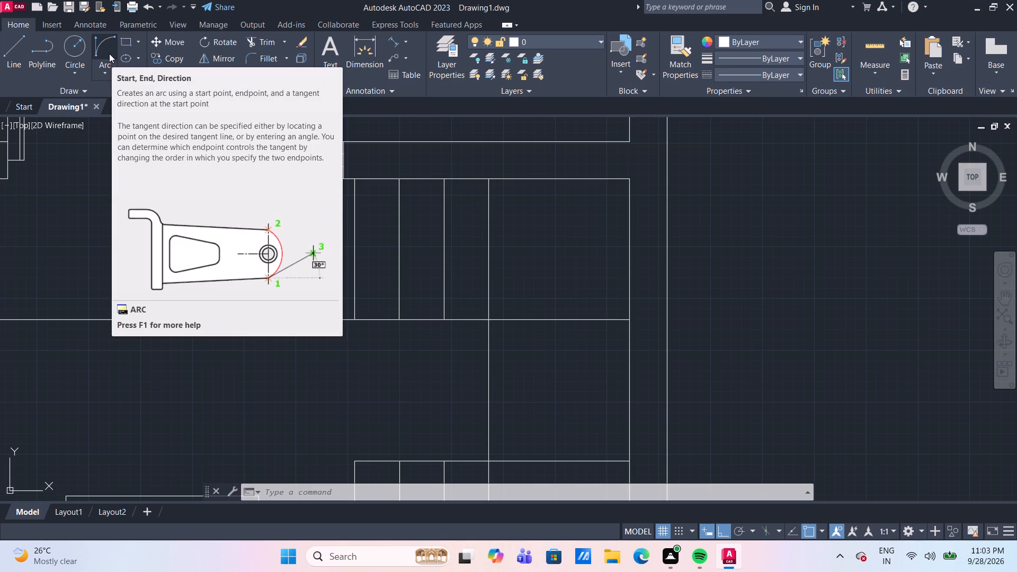
left_click(7, 56)
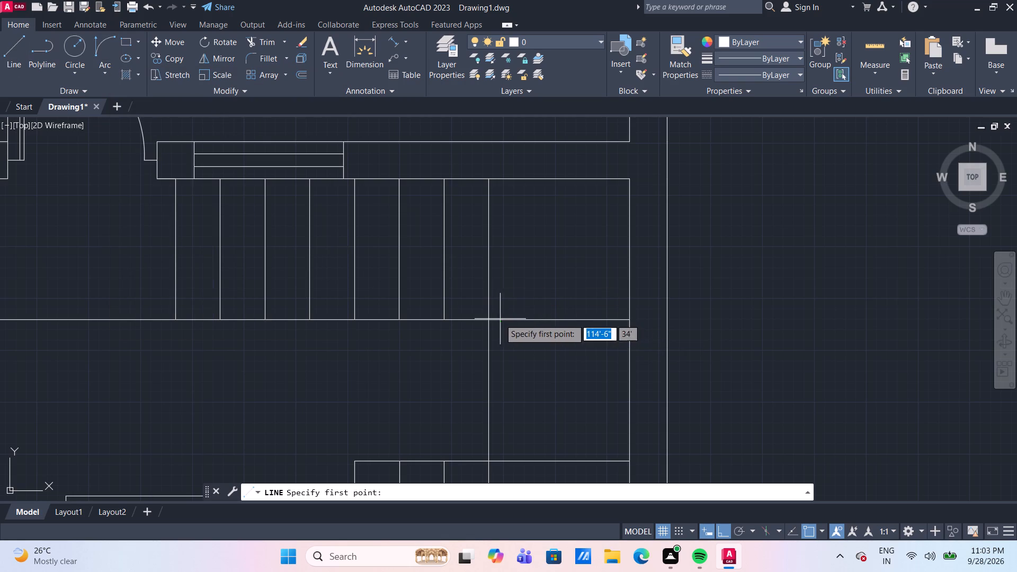
left_click(489, 318)
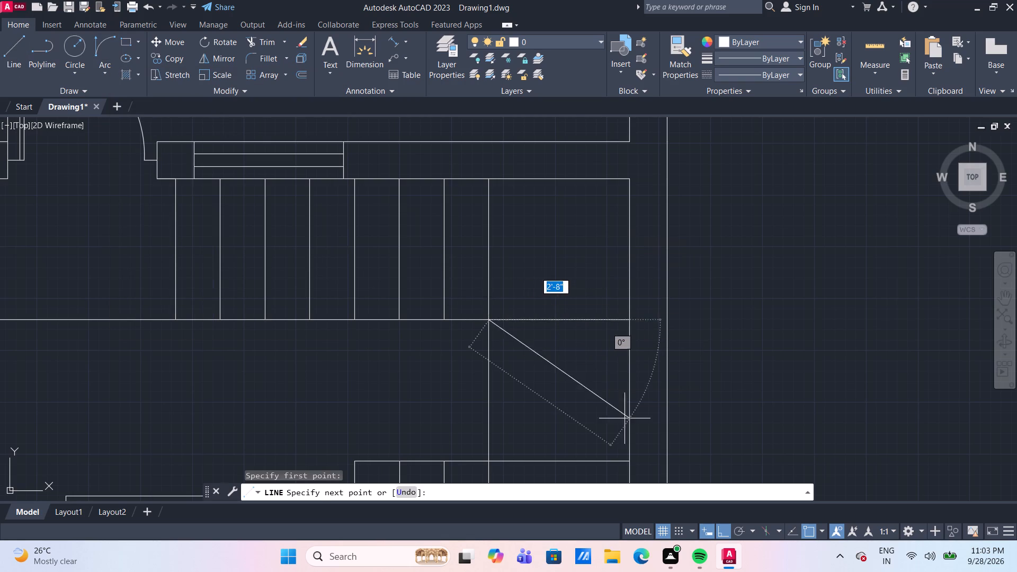
left_click_drag(721, 534, 719, 528)
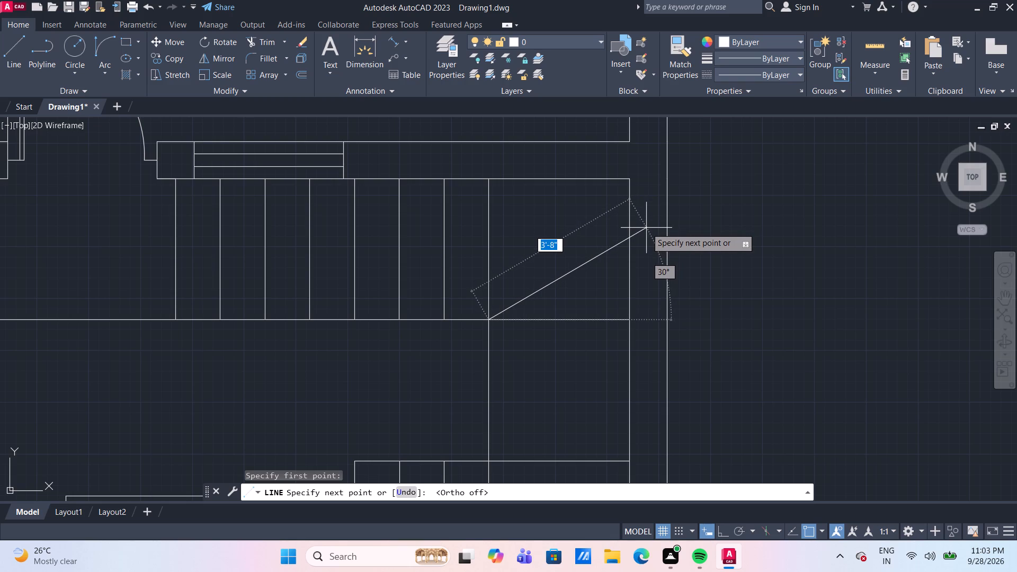
left_click(646, 228)
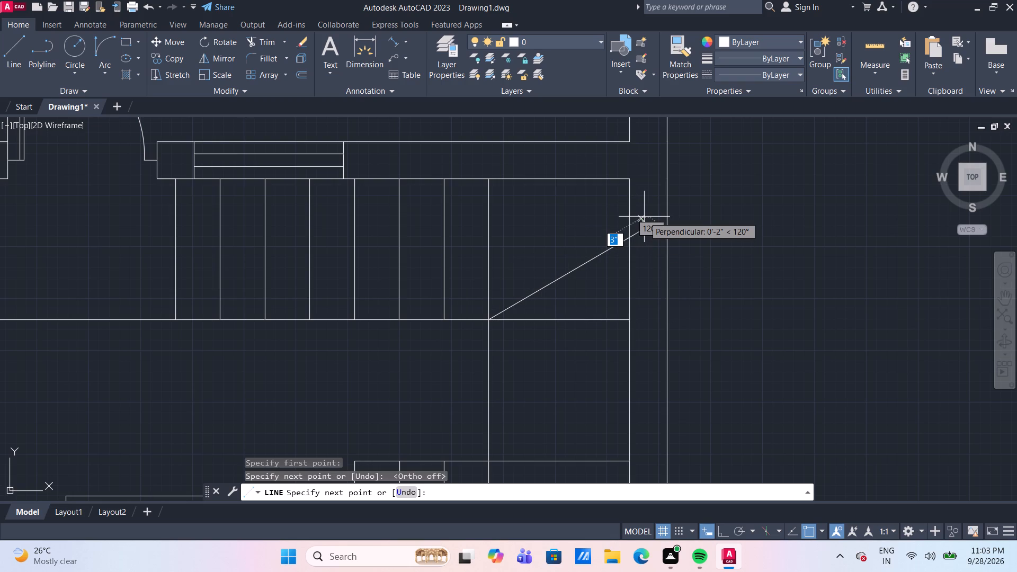
key("Escape")
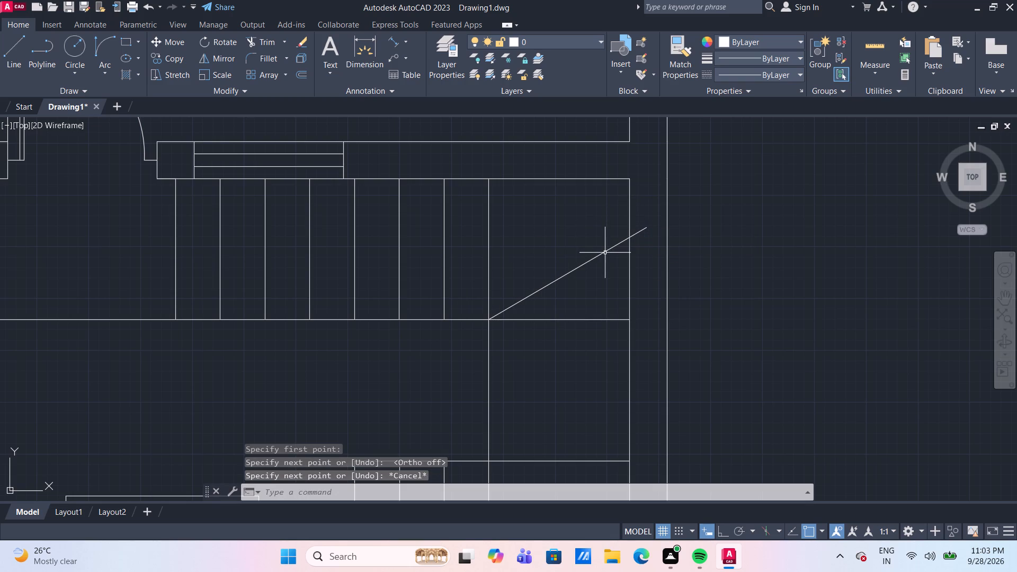
Draw a second winder line about 3'-6" long at 60° from the landing's inner corner past the upper wall's inner face.
left_click(605, 253)
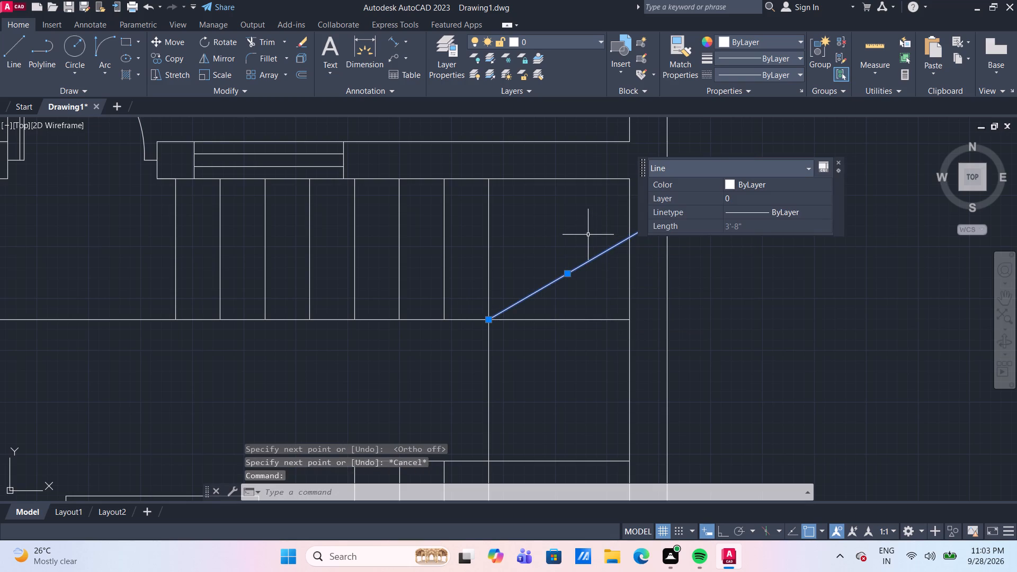
key("Escape")
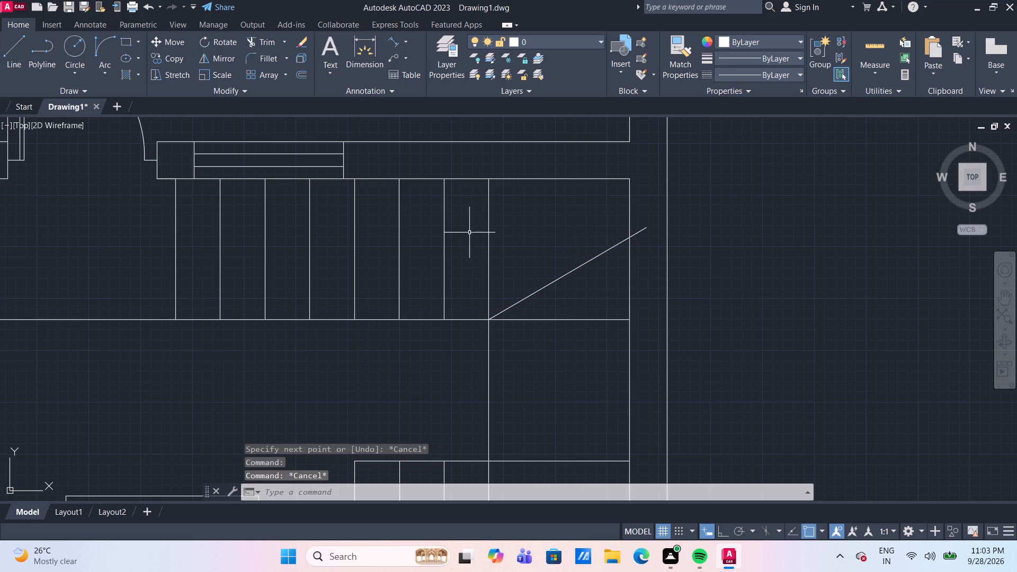
left_click(12, 54)
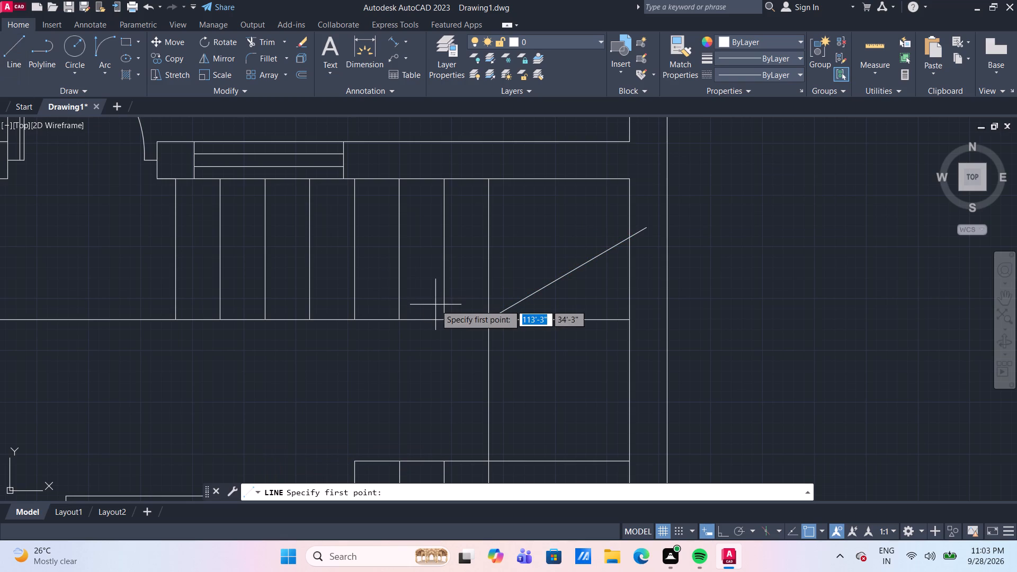
left_click_drag(492, 321, 495, 308)
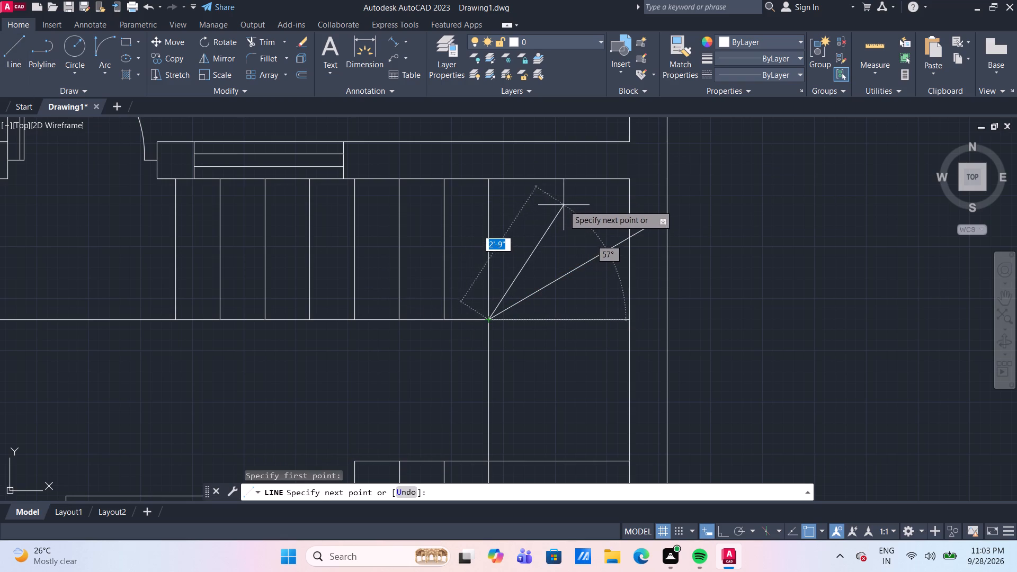
left_click(575, 169)
key("Escape")
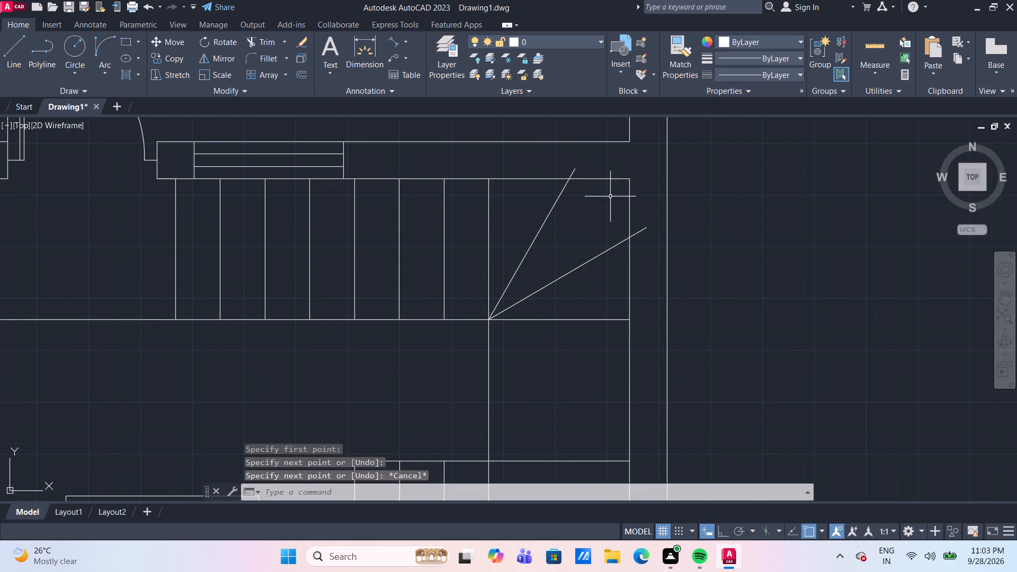
Trim the overshooting ends of the 30° and 60° winder lines back to the inner wall faces.
key("t")
key("r")
key("Return")
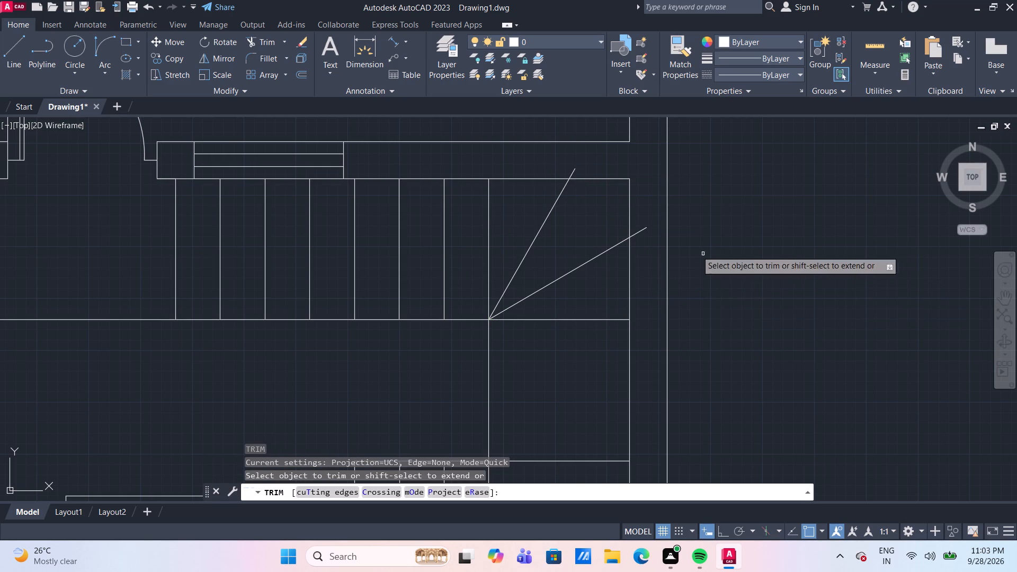
left_click(644, 228)
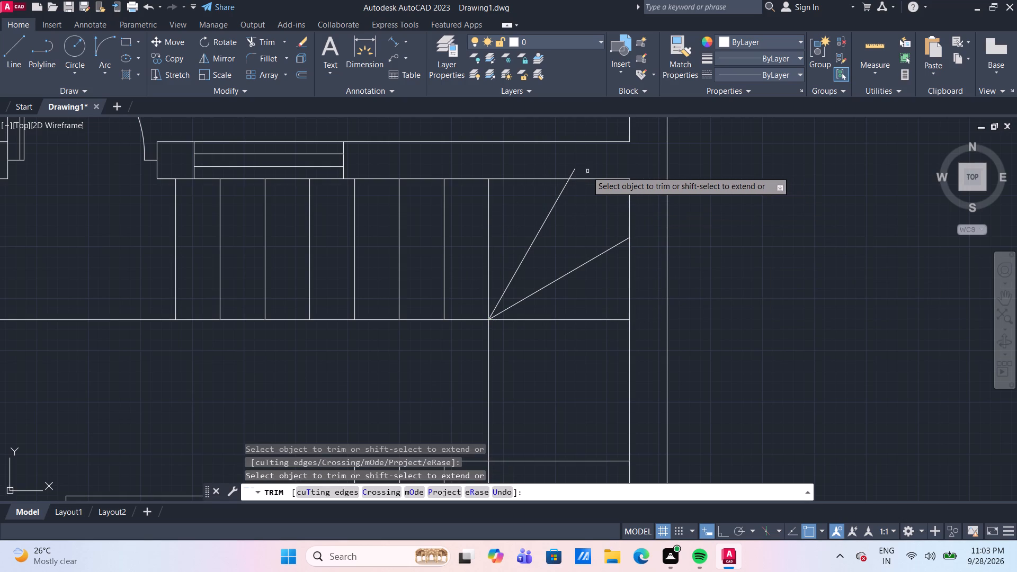
left_click(574, 172)
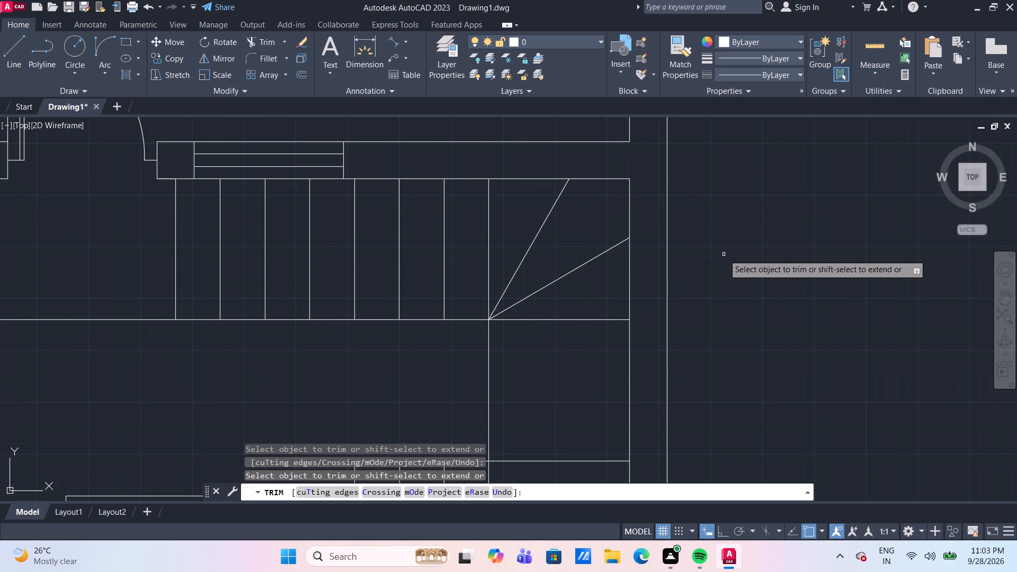
scroll(724, 255, "down", 1)
middle_click_drag(724, 255, 702, 222)
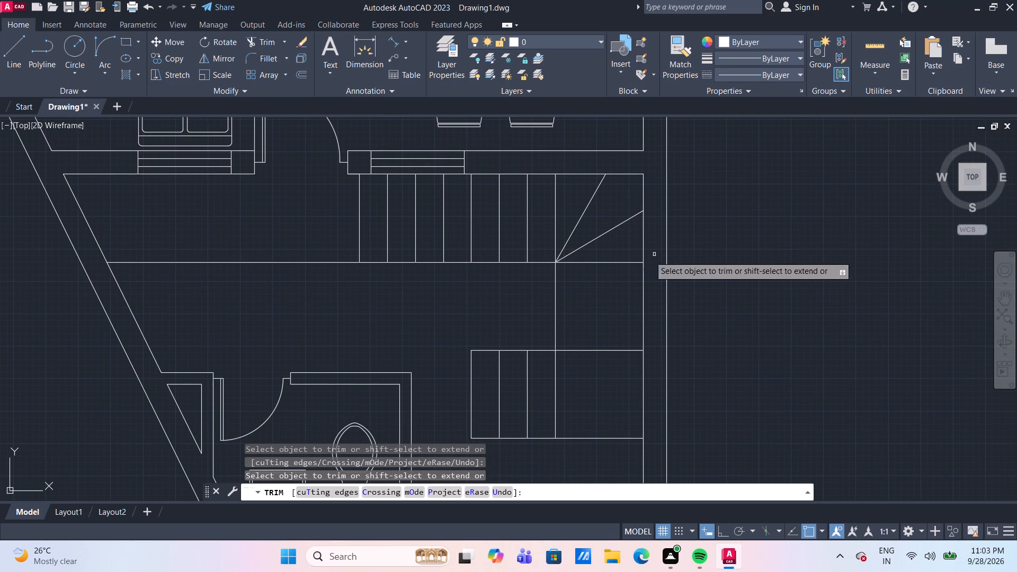
key("Escape")
Copy the two upper winder lines about 5'-6" sideways into the empty space outside the side wall.
left_click_drag(609, 242, 603, 235)
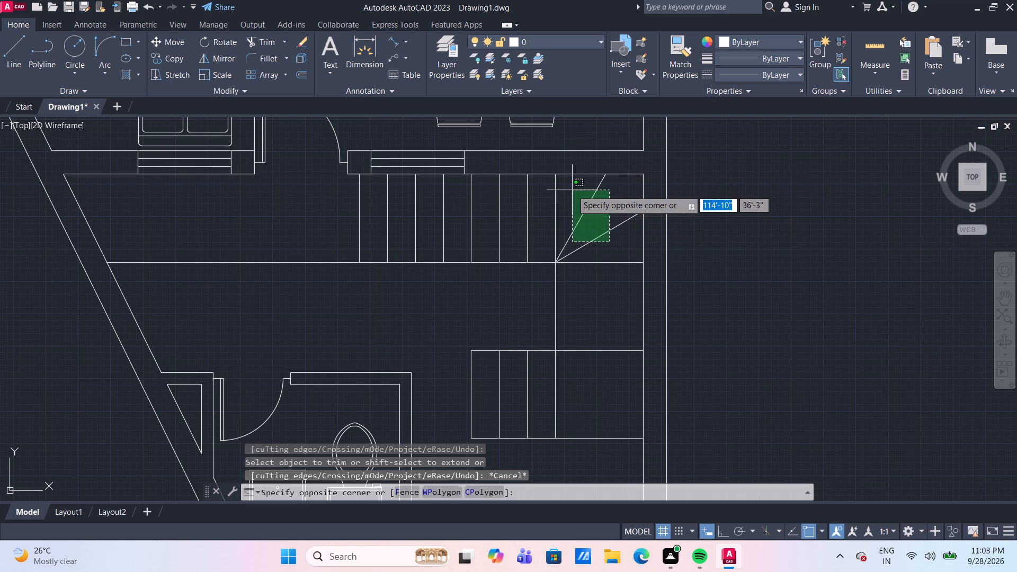
left_click(572, 190)
type("CO")
key("Return")
left_click(586, 306)
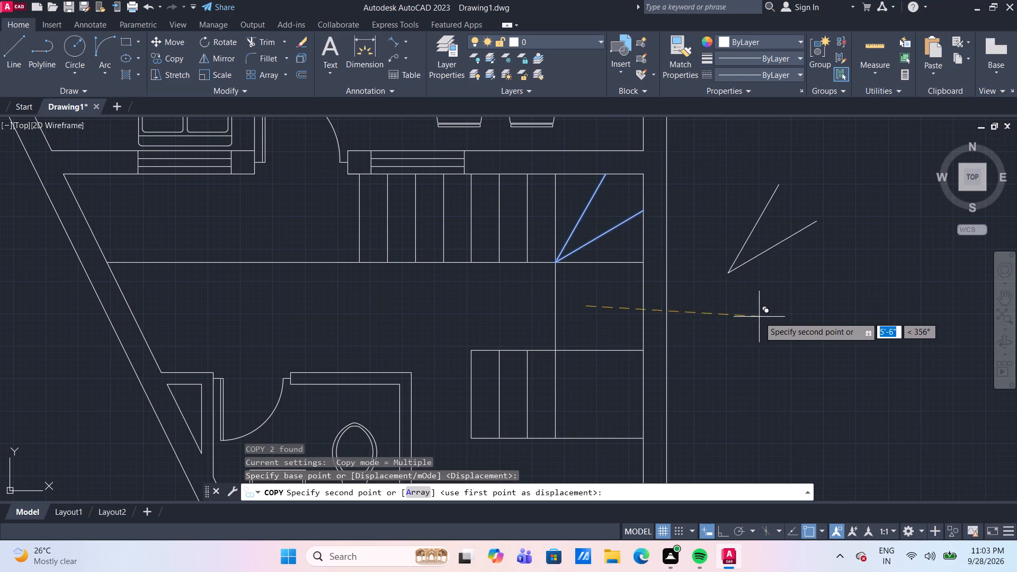
left_click(762, 317)
key("Escape")
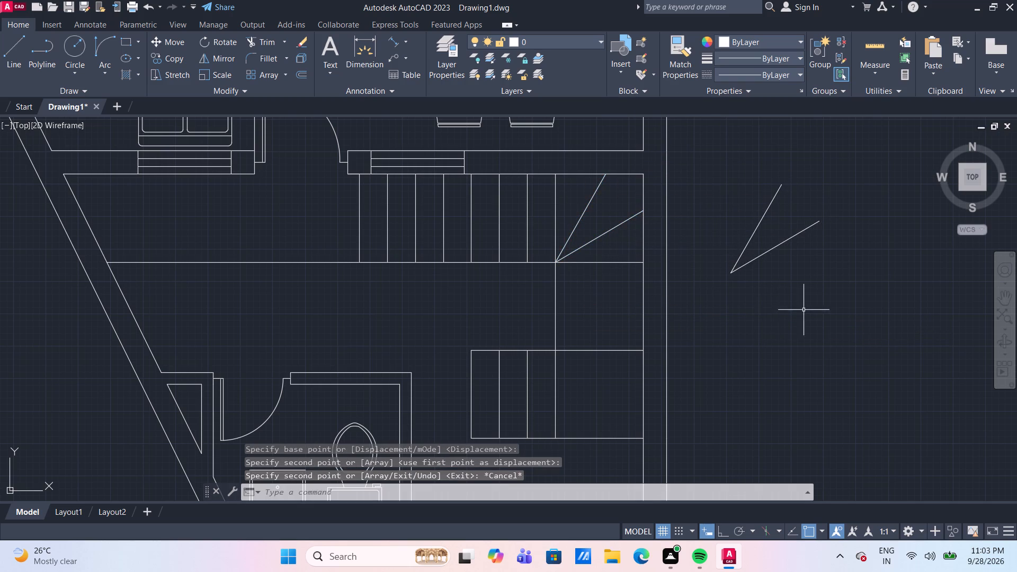
With Ortho on, rotate the copied winder lines 270° about their shared endpoint so they fan downward.
left_click_drag(804, 310, 764, 281)
left_click(698, 213)
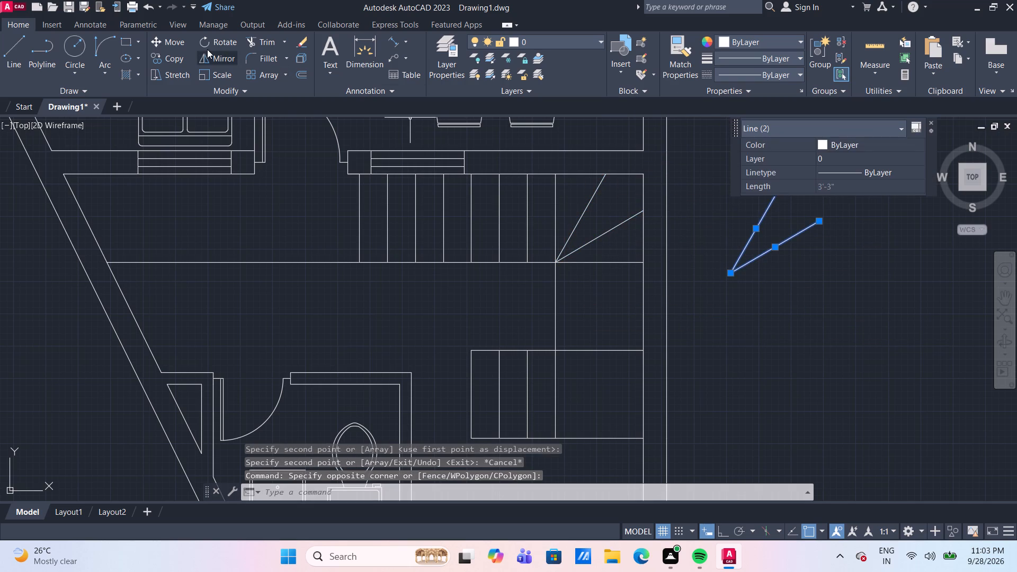
left_click(208, 40)
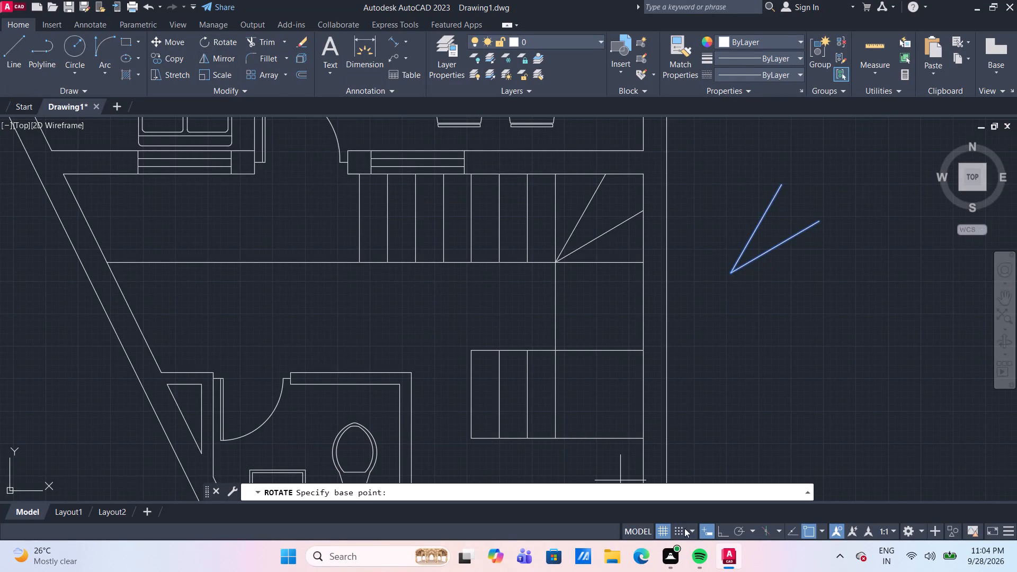
left_click(724, 529)
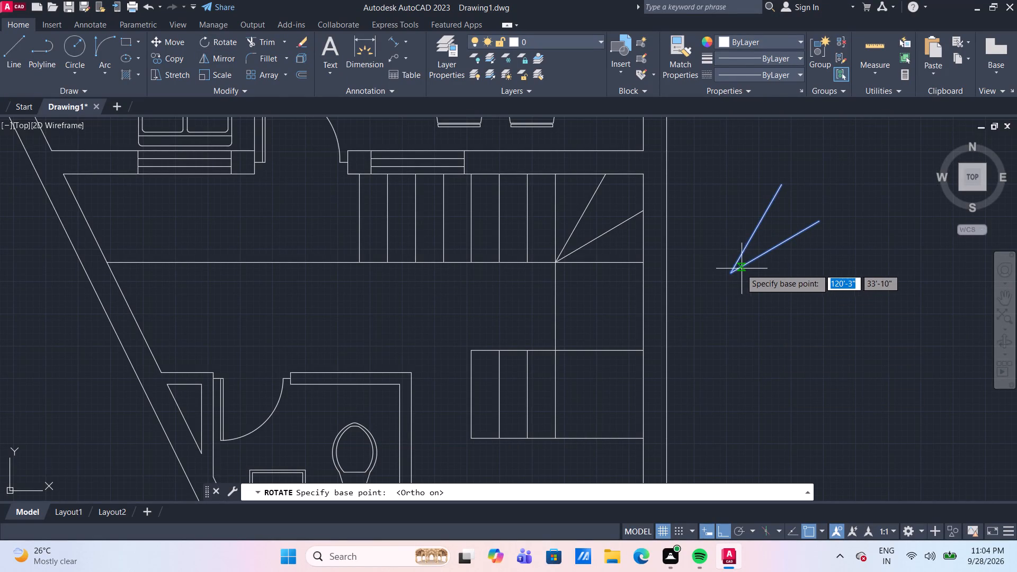
left_click(729, 276)
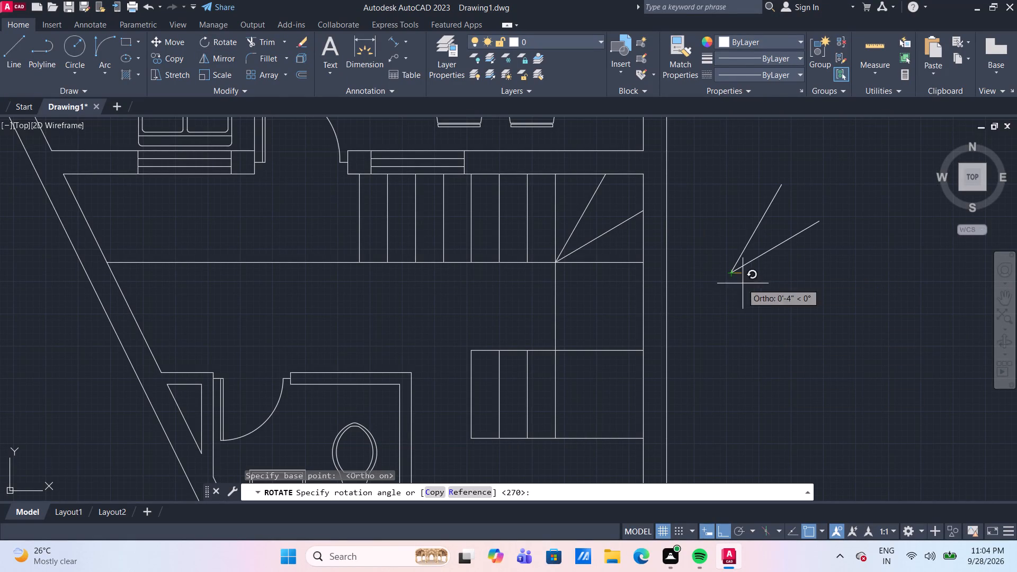
left_click(762, 352)
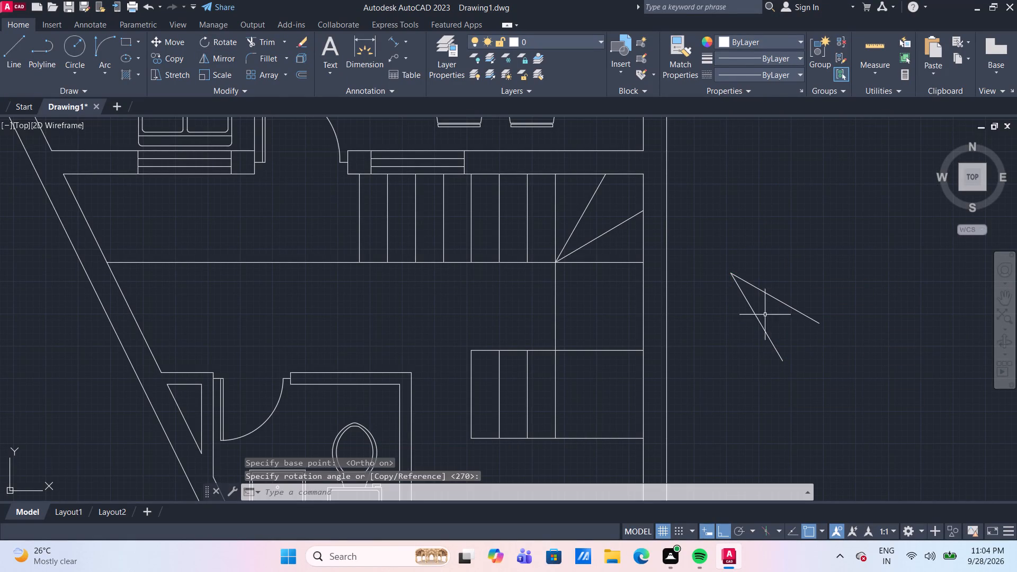
Move the rotated winder lines by their shared endpoint to the lower flight's inner corner at the landing.
left_click_drag(779, 317, 770, 298)
left_click(727, 244)
key("m")
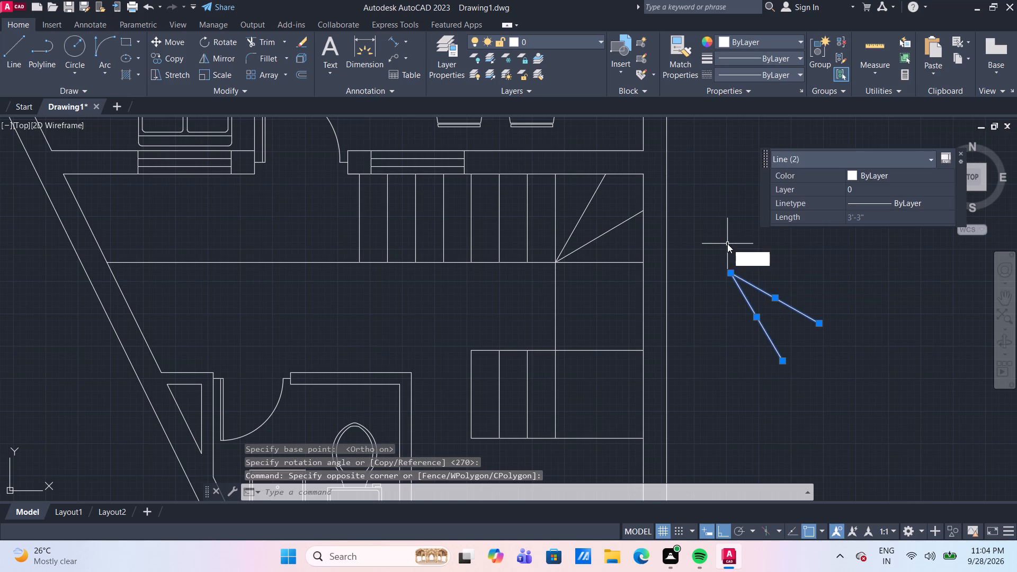
key("Return")
left_click_drag(731, 273, 718, 279)
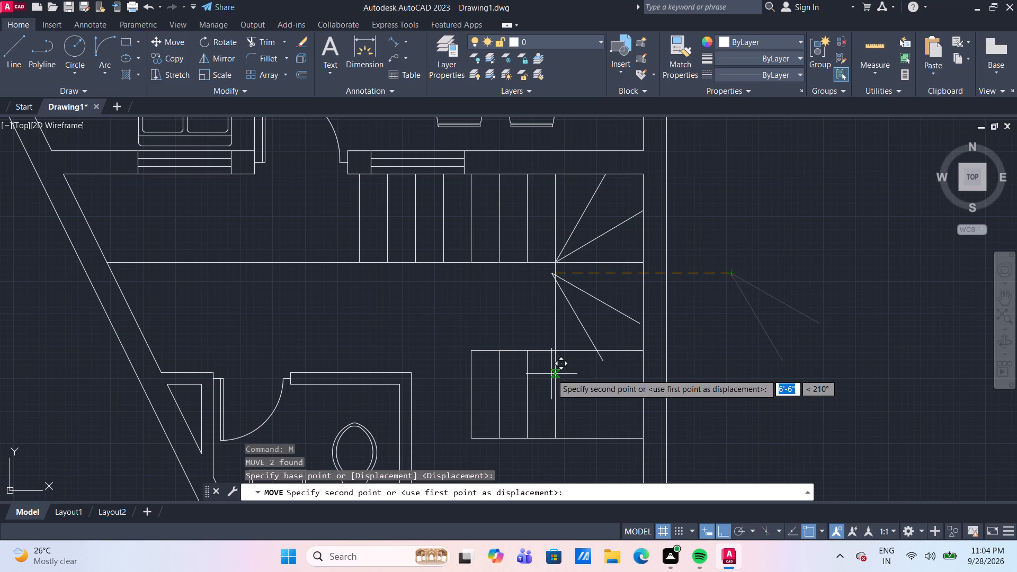
scroll(558, 348, "up", 3)
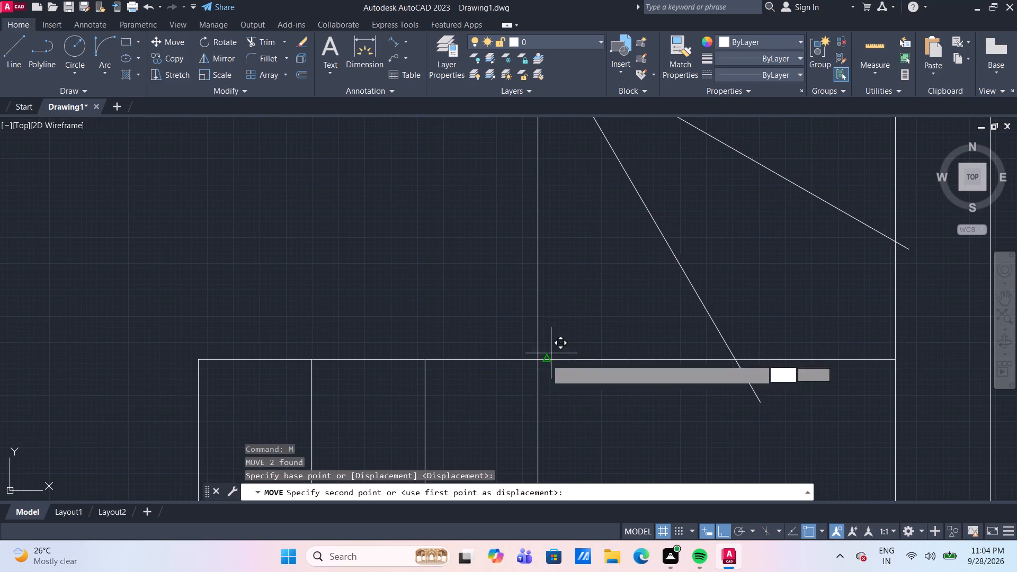
left_click(537, 360)
scroll(554, 364, "down", 3)
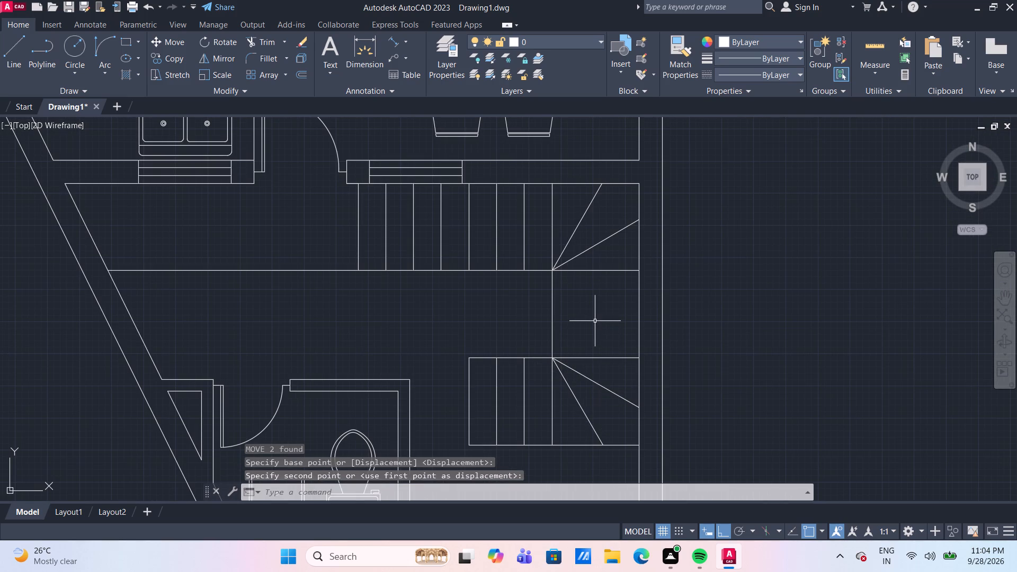
key("Escape")
Quick-measure the tread width in the upper flight's last bay beside the winders.
scroll(595, 319, "down", 1)
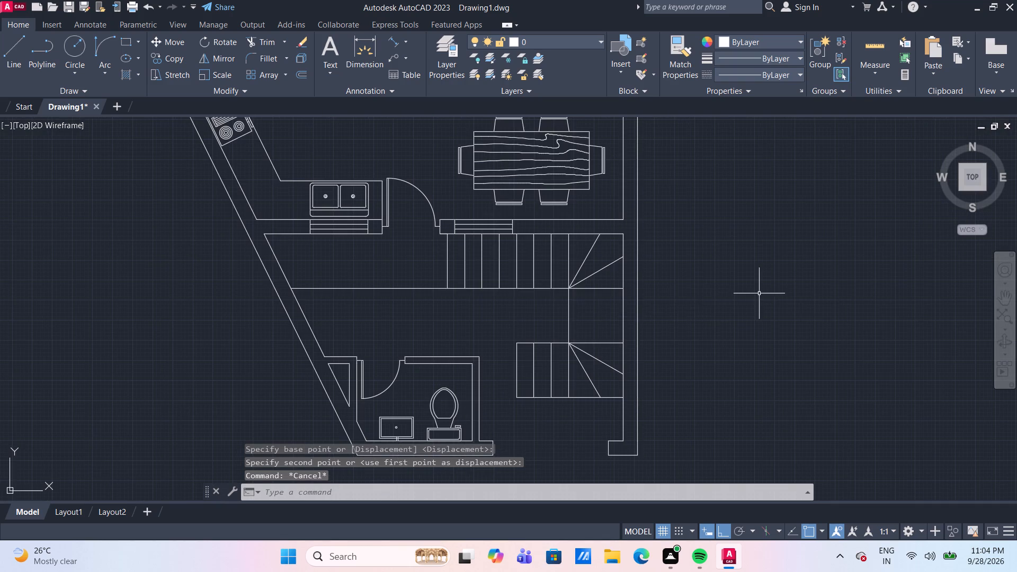
scroll(718, 291, "up", 1)
middle_click_drag(711, 288, 719, 240)
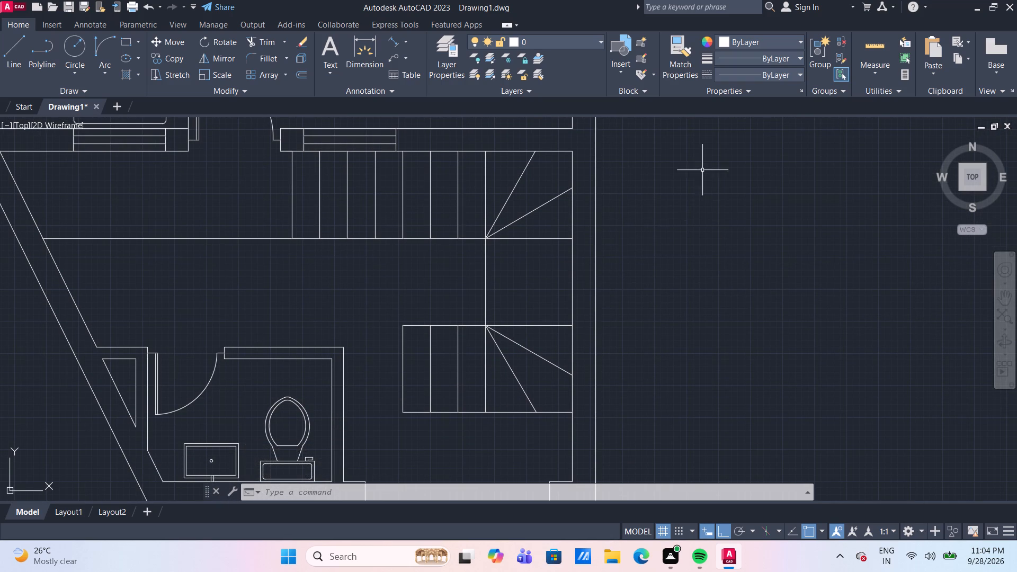
left_click_drag(873, 47, 822, 58)
left_click_drag(872, 55, 863, 57)
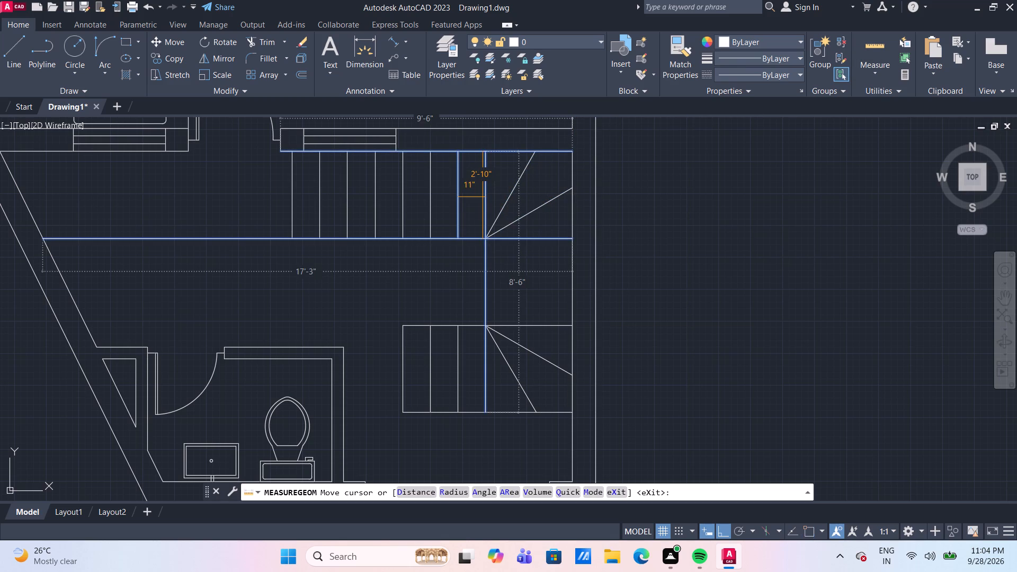
key("Escape")
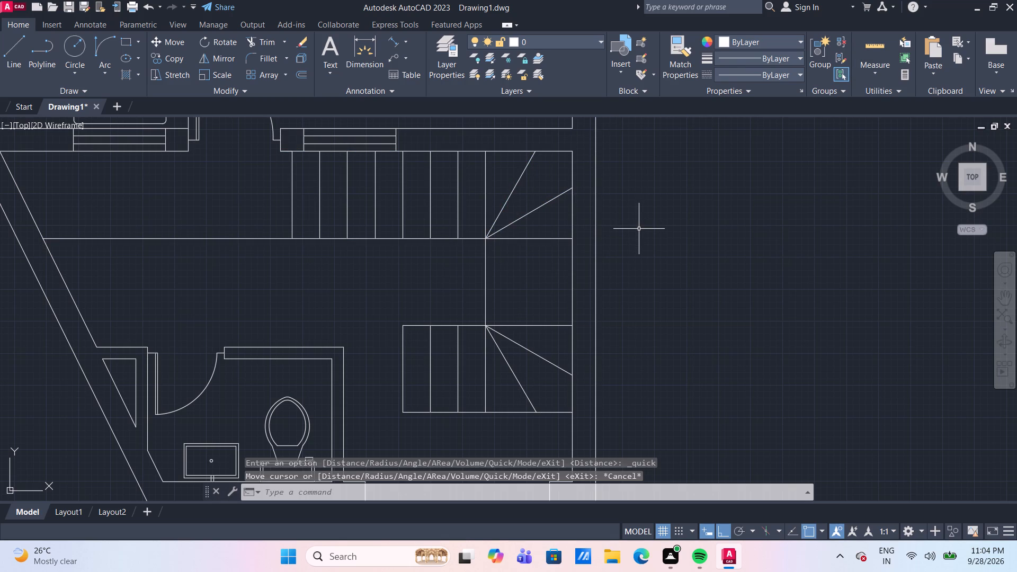
Offset the long horizontal line below the upper flight about 7" downward using a through point.
key("o")
key("Return")
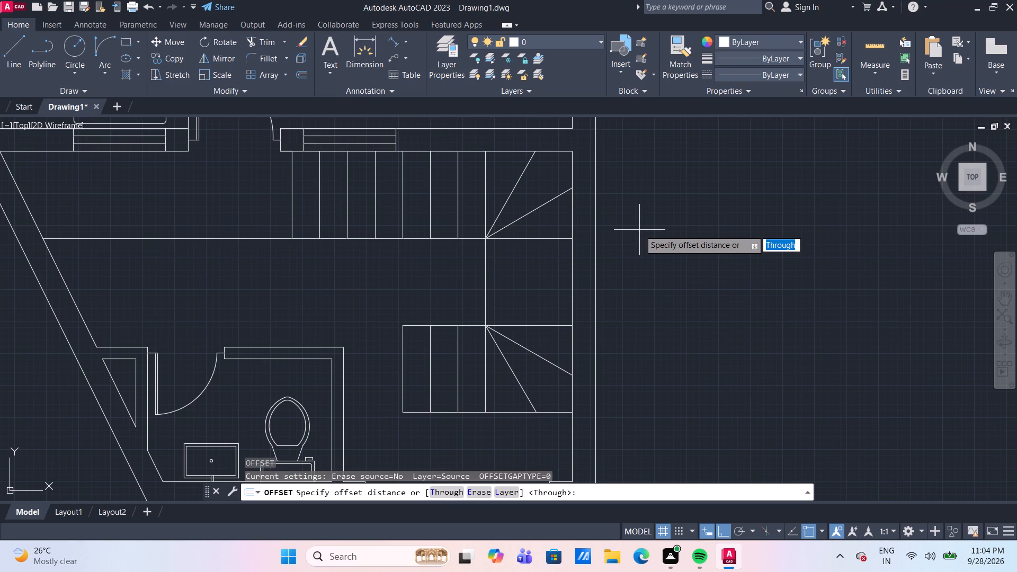
key("Return")
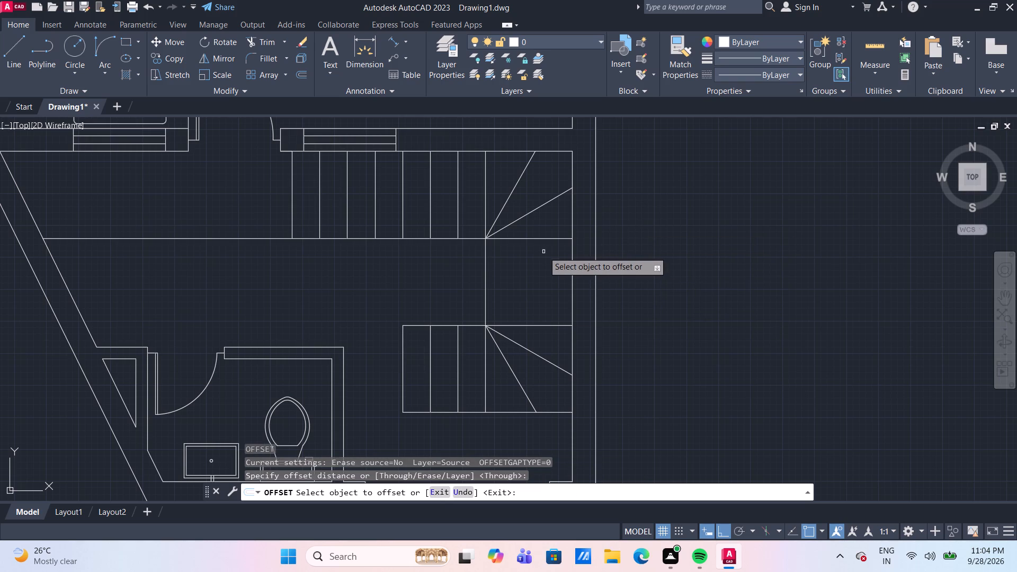
left_click(541, 238)
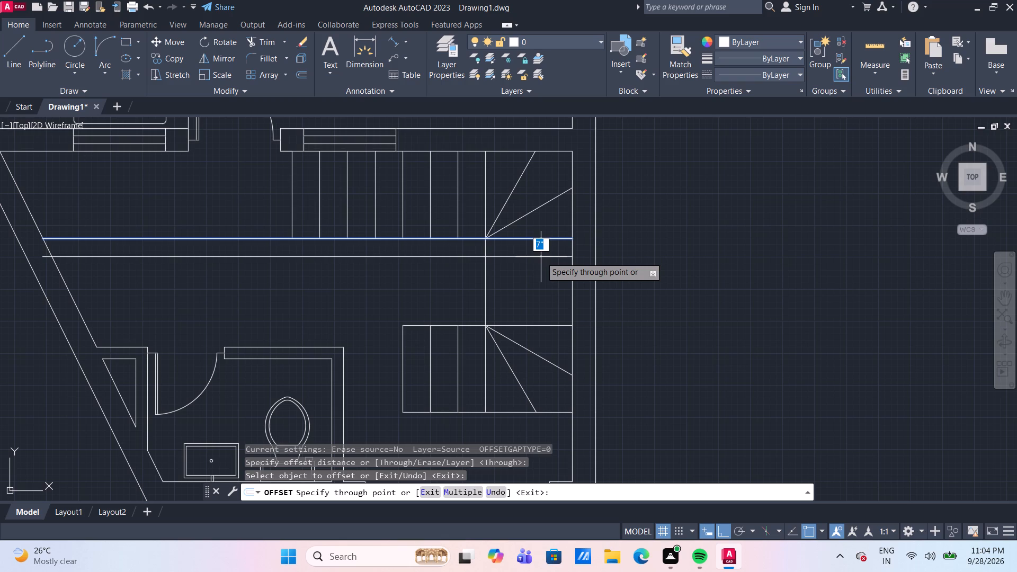
left_click(541, 257)
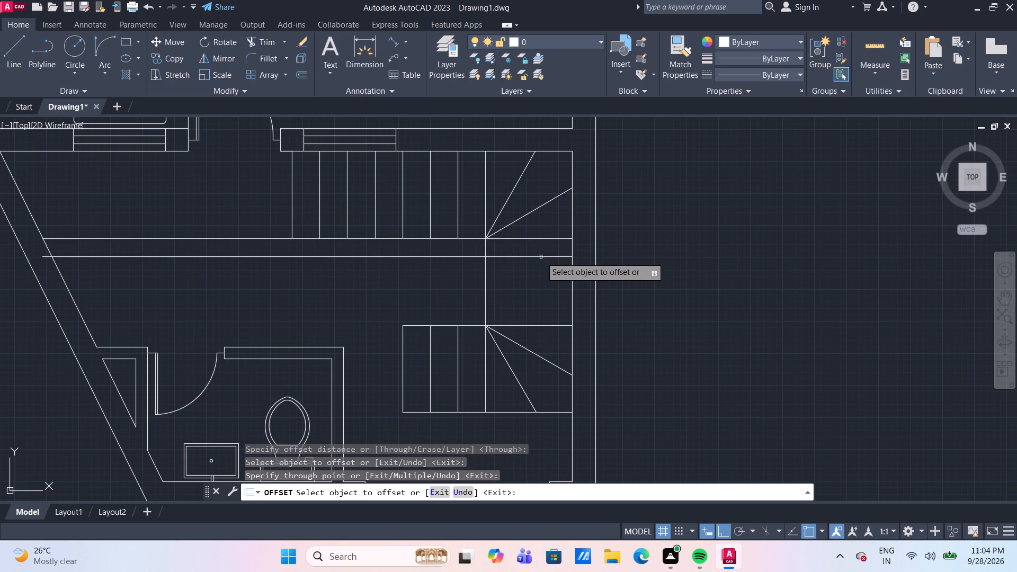
key("Escape")
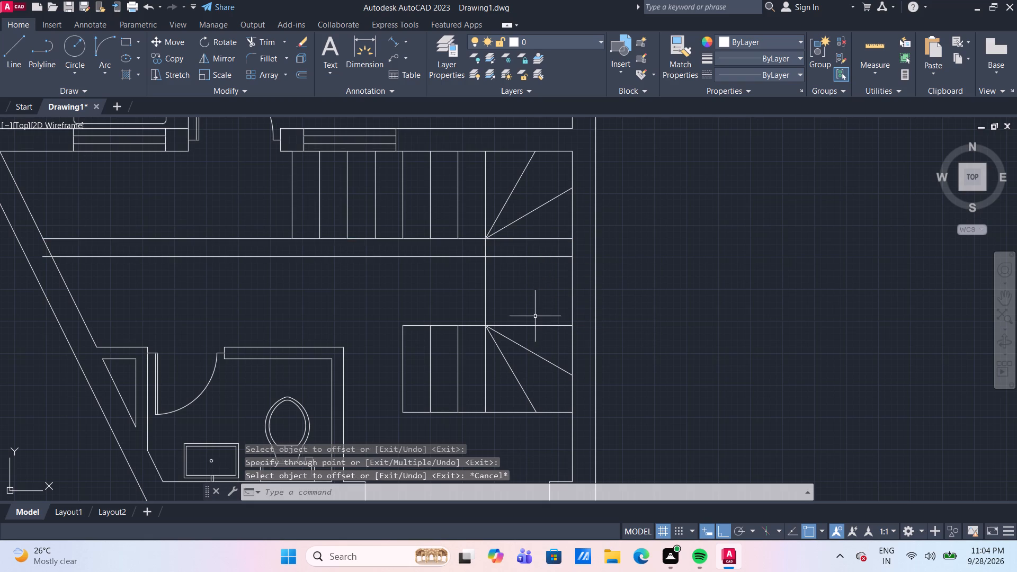
Offset the lower flight's upper edge line upward with a through distance of 11'.
key("o")
key("Return")
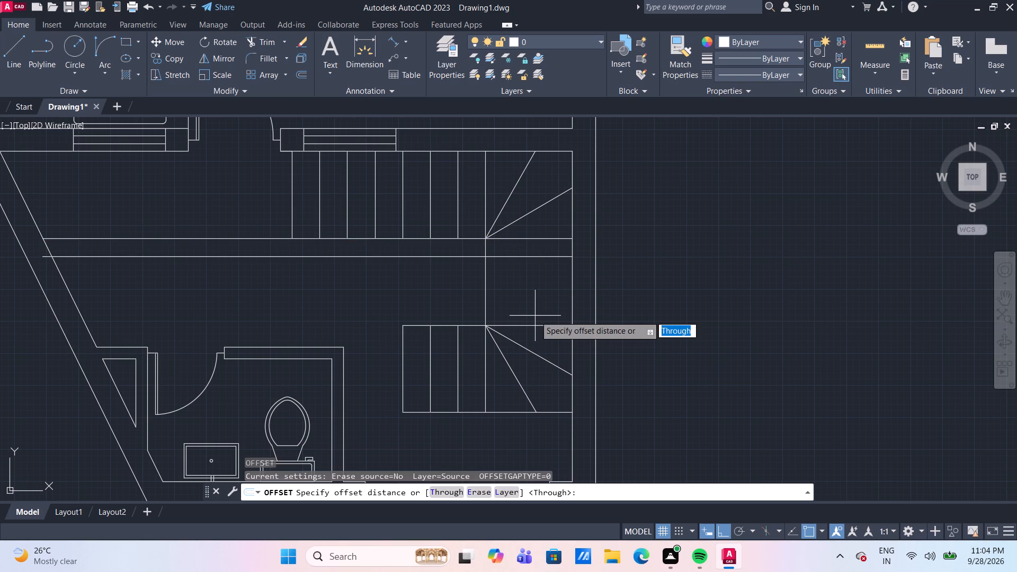
key("Return")
left_click(533, 326)
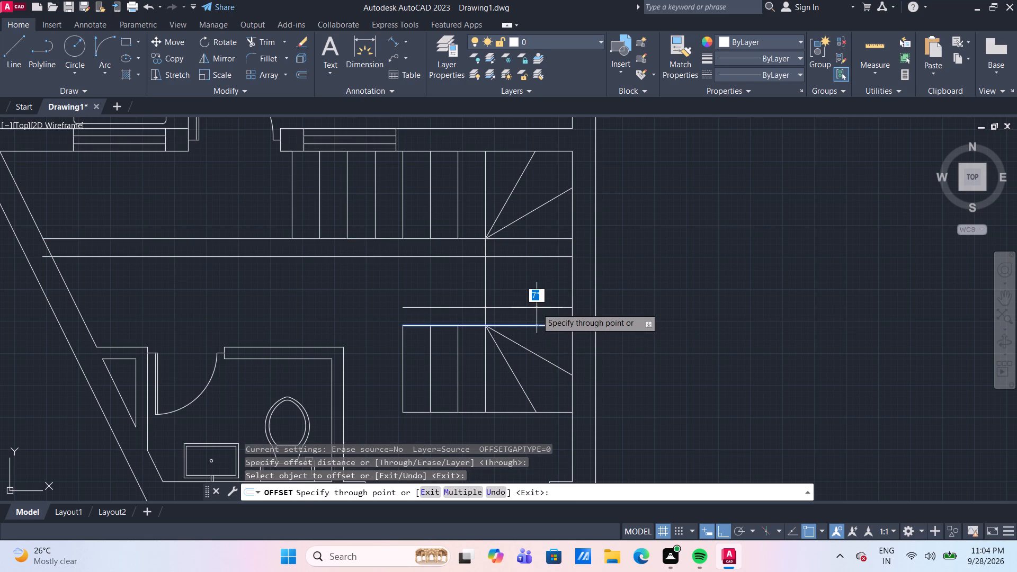
type("11'")
key("Return")
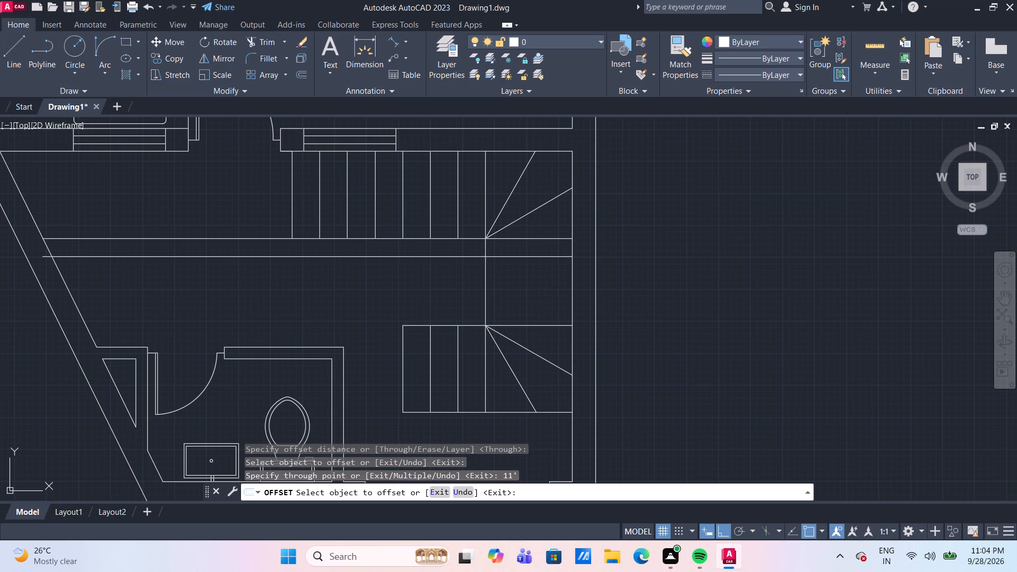
key("Escape")
Delete the extra horizontal line just below the long line under the upper flight.
left_click(456, 256)
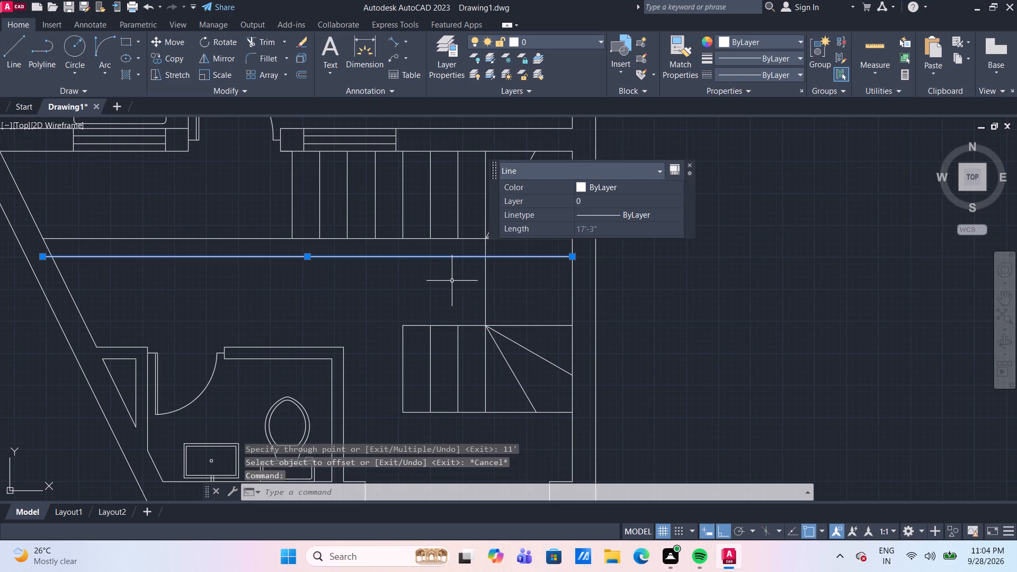
key("Delete")
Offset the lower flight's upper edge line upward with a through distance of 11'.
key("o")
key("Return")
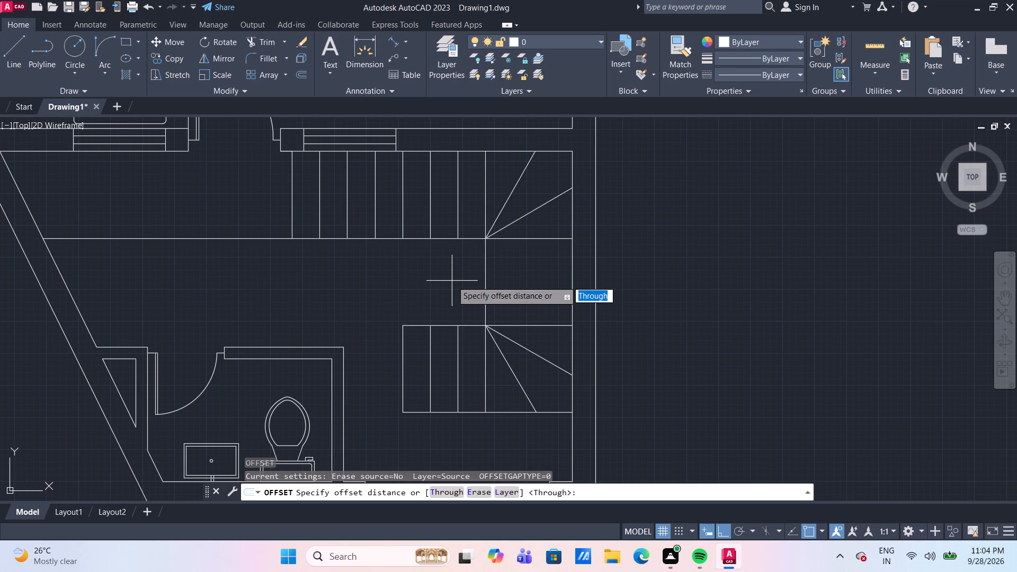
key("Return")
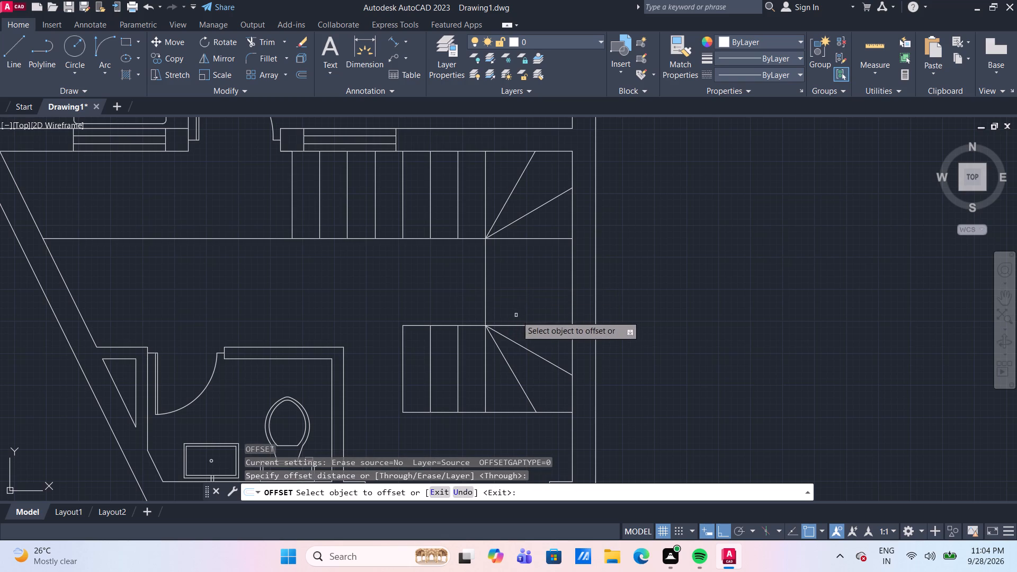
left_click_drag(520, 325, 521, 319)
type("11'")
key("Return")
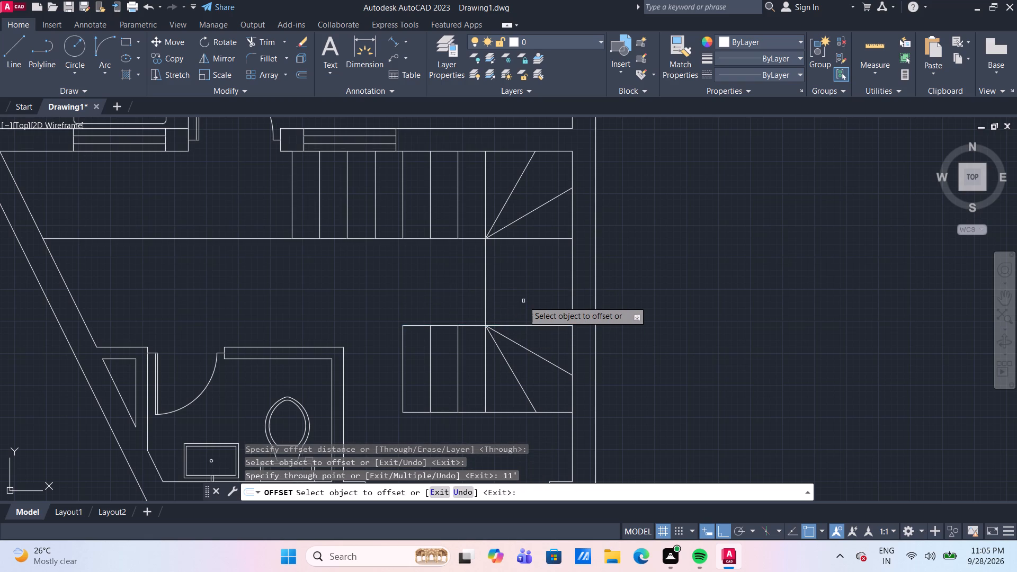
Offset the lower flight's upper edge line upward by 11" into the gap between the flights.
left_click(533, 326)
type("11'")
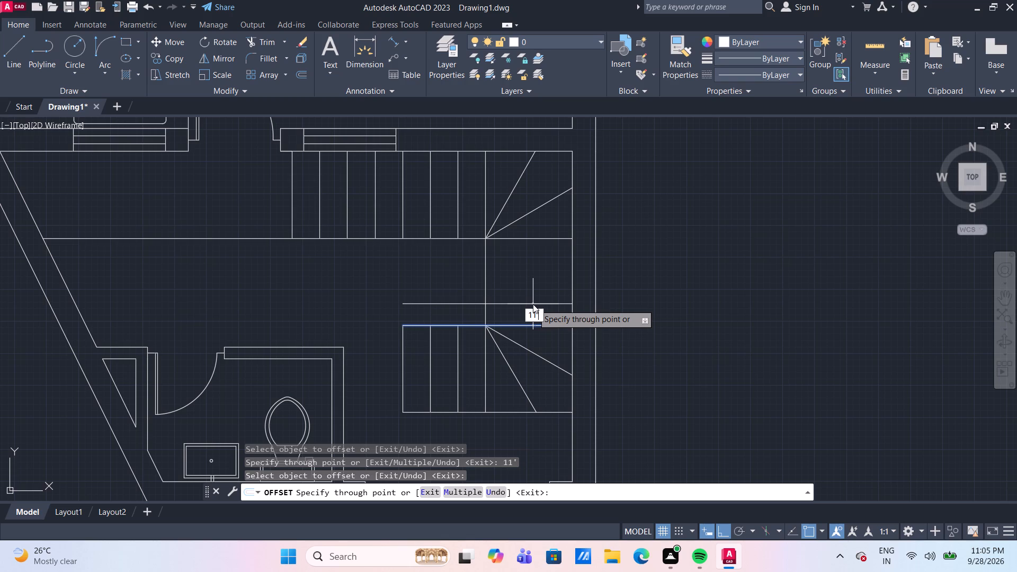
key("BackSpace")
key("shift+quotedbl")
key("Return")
Delete the two overlapping stray lines running along the dining table's upper edge to the wall.
scroll(533, 304, "down", 2)
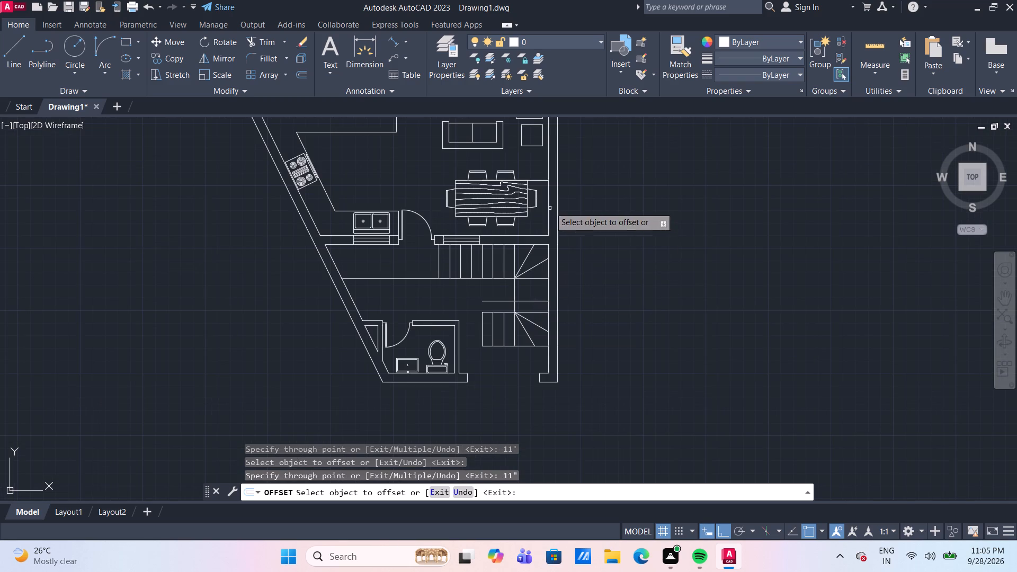
scroll(550, 139, "up", 1)
scroll(537, 202, "up", 2)
key("Escape")
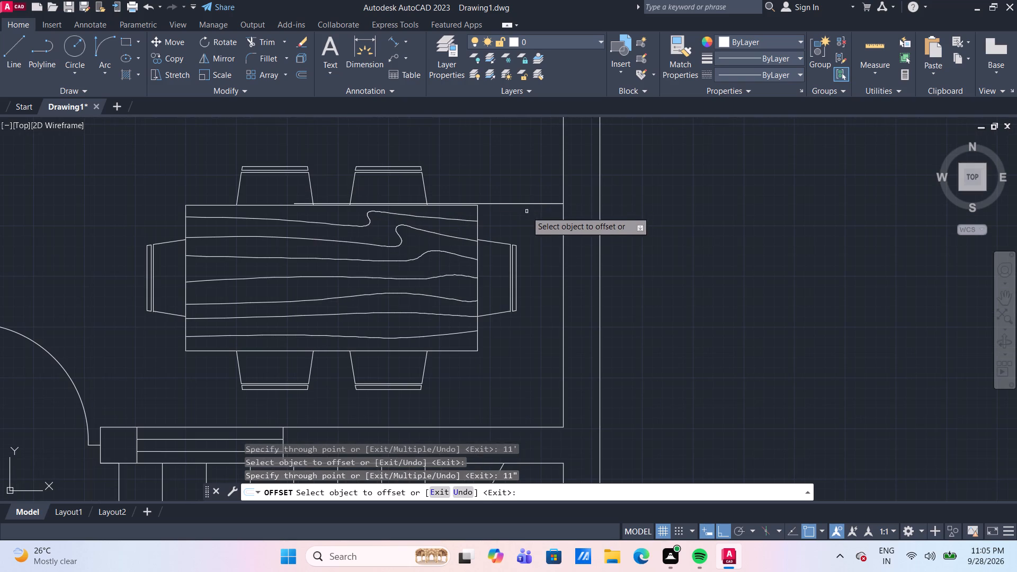
left_click(527, 203)
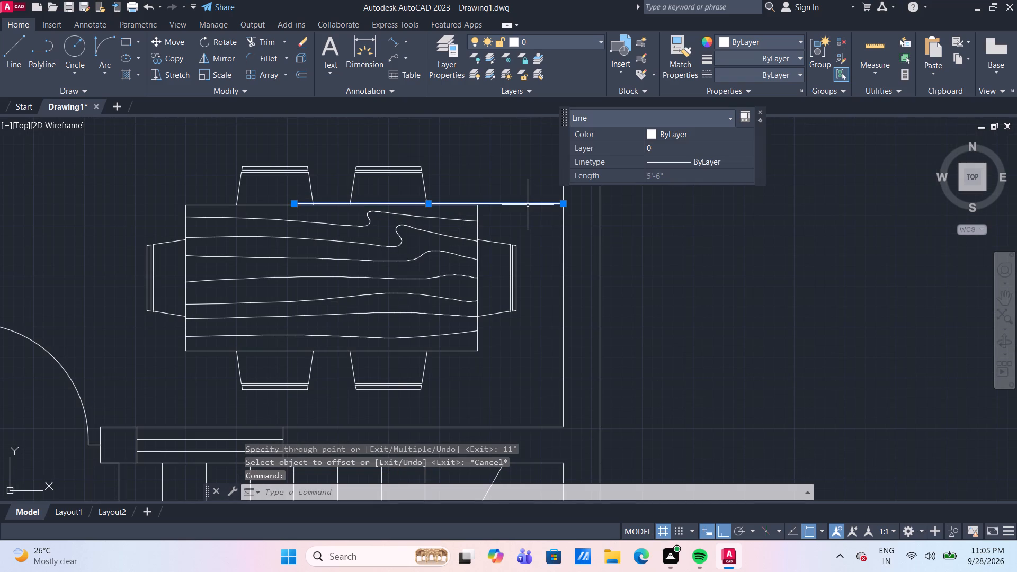
key("Delete")
scroll(528, 205, "down", 3)
scroll(516, 202, "up", 1)
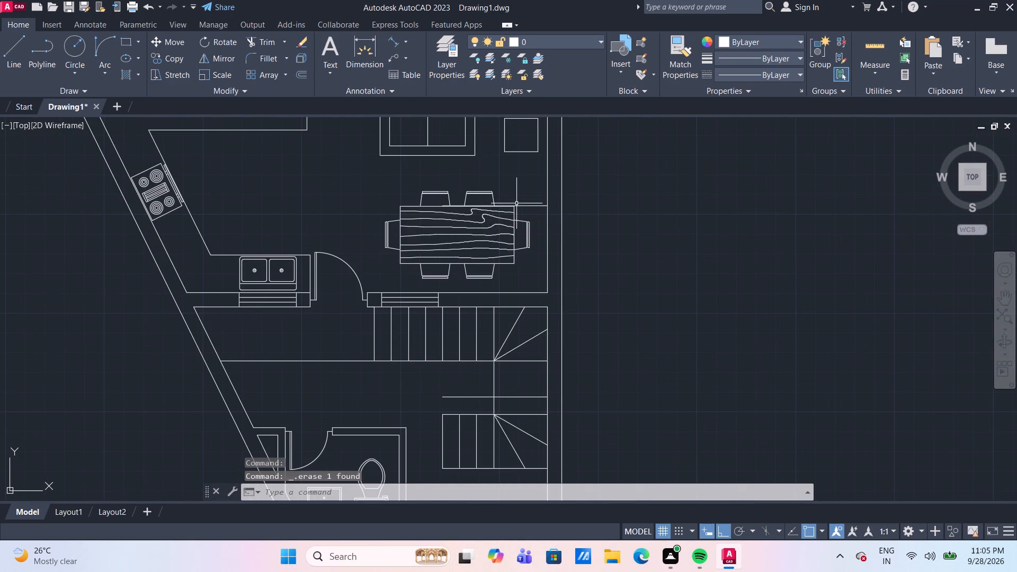
left_click(532, 206)
key("Delete")
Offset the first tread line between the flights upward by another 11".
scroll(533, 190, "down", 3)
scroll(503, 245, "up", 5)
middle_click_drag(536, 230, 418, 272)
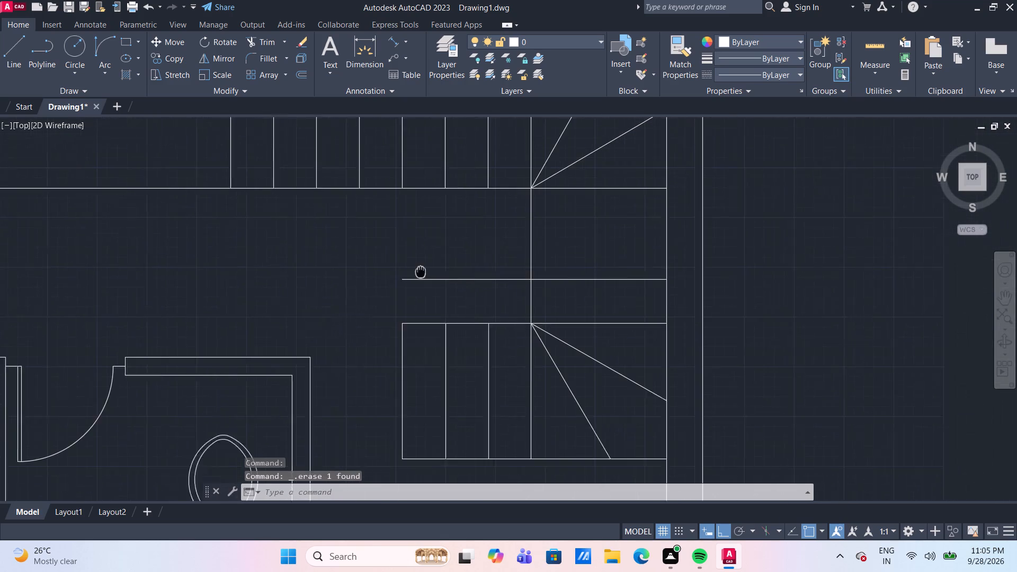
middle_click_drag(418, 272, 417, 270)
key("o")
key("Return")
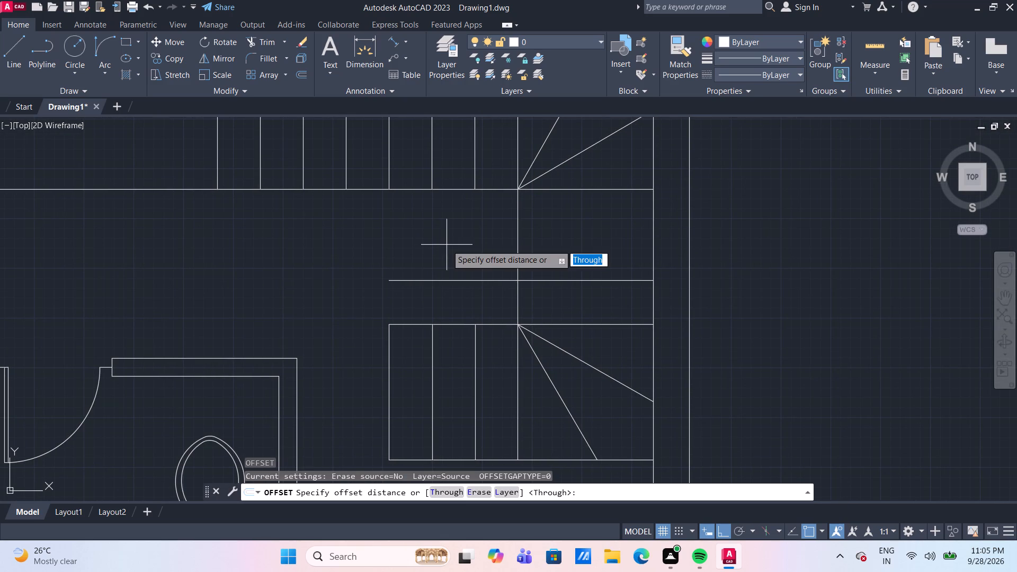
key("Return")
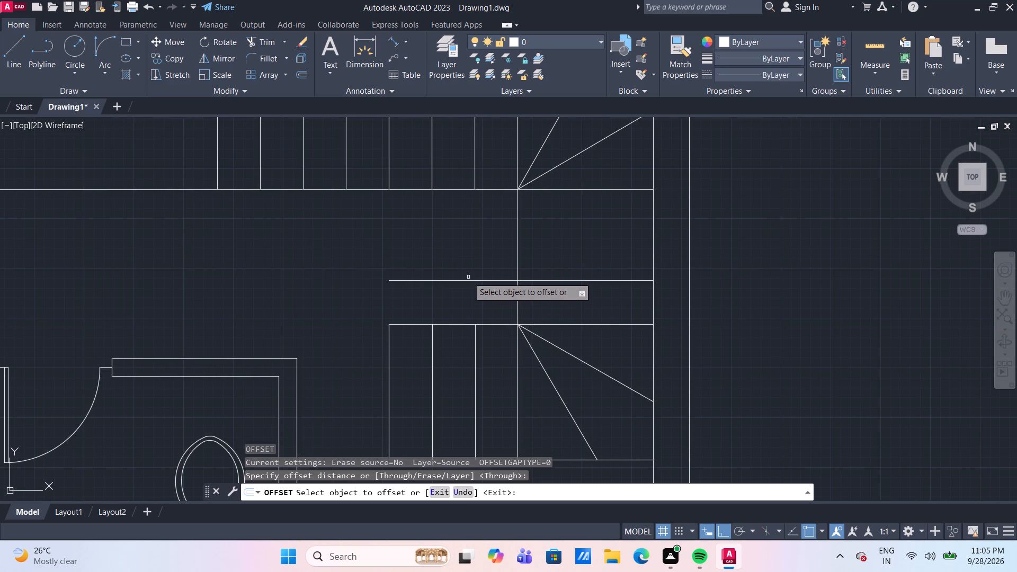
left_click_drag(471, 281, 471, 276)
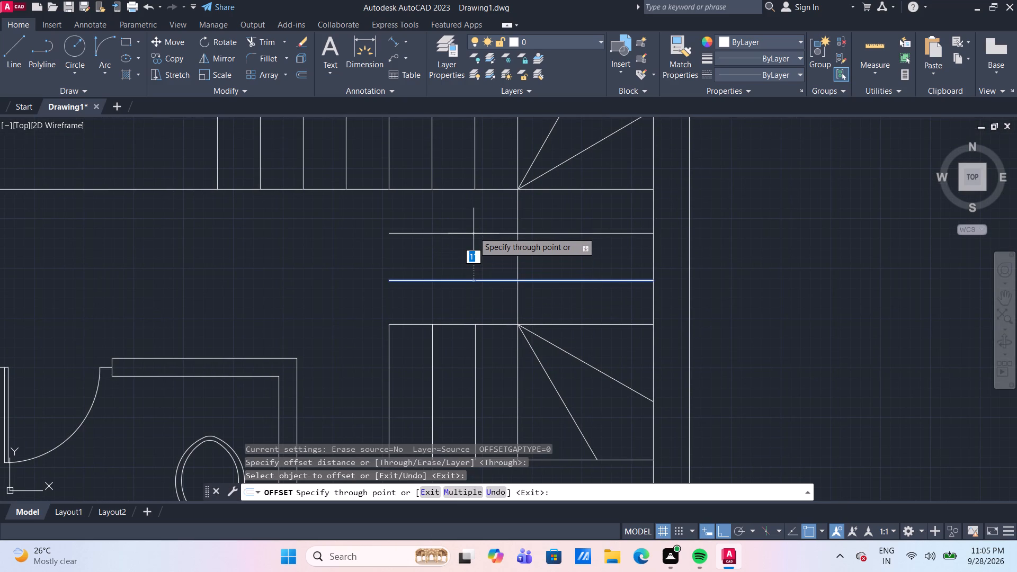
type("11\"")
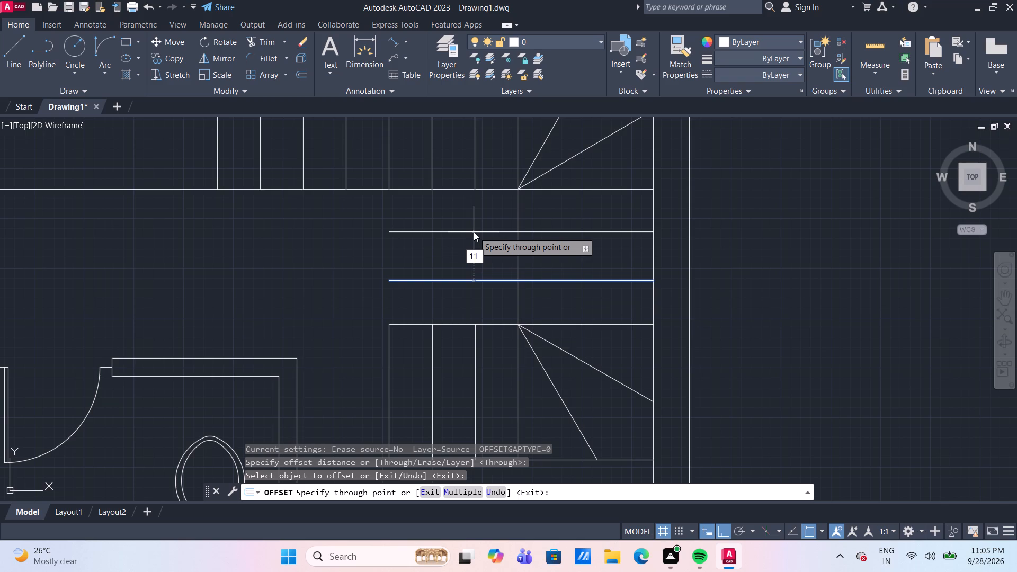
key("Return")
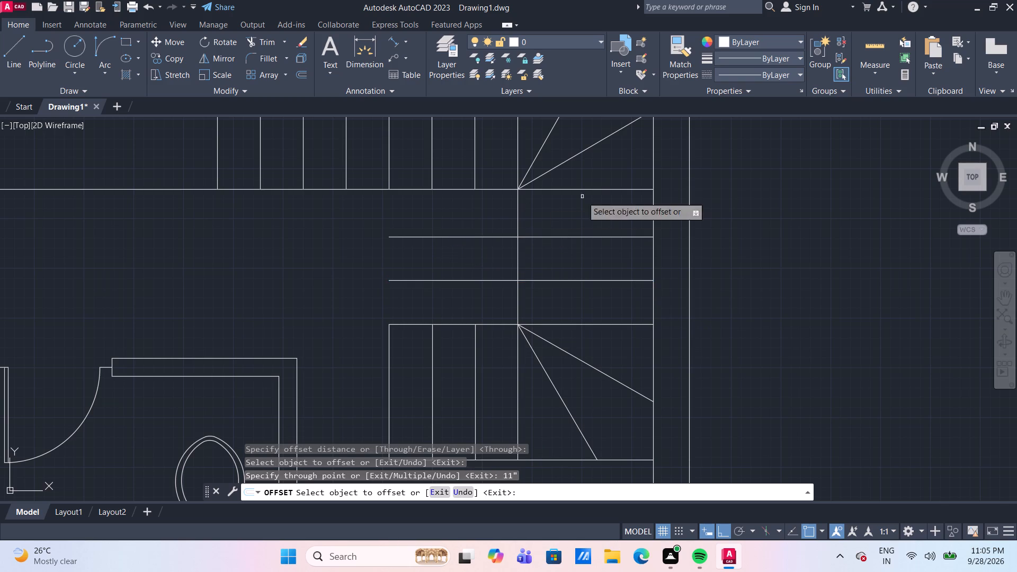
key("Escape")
Quick-measure the spacing between the two tread lines in the gap between the flights.
scroll(692, 228, "down", 3)
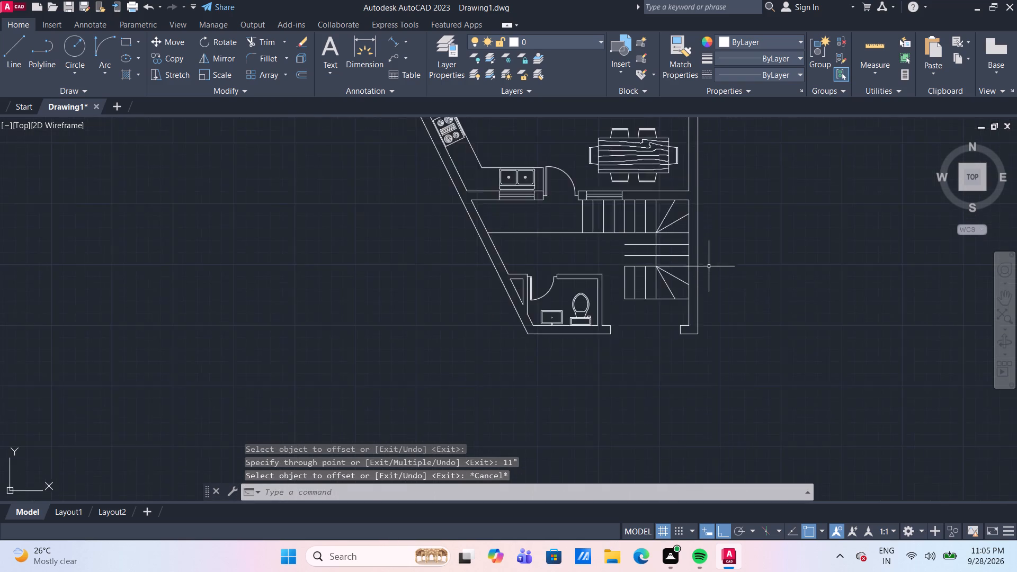
scroll(709, 266, "down", 2)
scroll(710, 261, "up", 3)
scroll(627, 256, "up", 2)
middle_click_drag(625, 254, 600, 246)
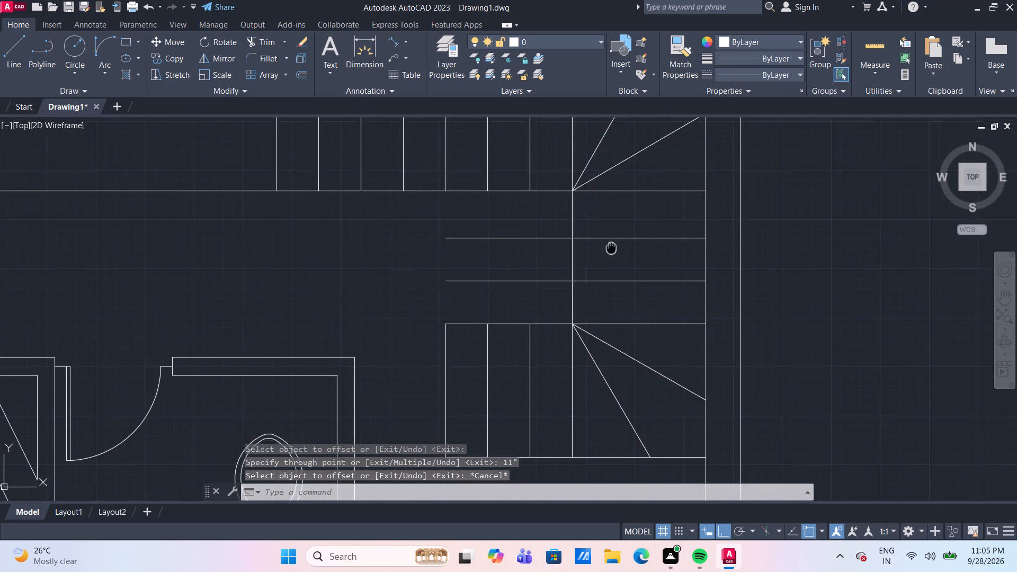
middle_click_drag(600, 246, 539, 243)
left_click(879, 44)
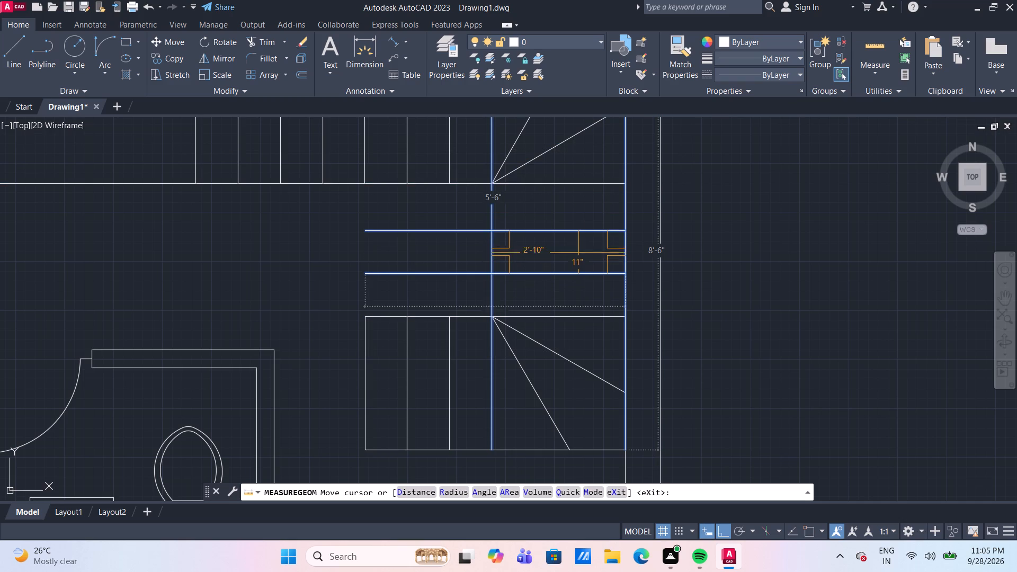
key("Escape")
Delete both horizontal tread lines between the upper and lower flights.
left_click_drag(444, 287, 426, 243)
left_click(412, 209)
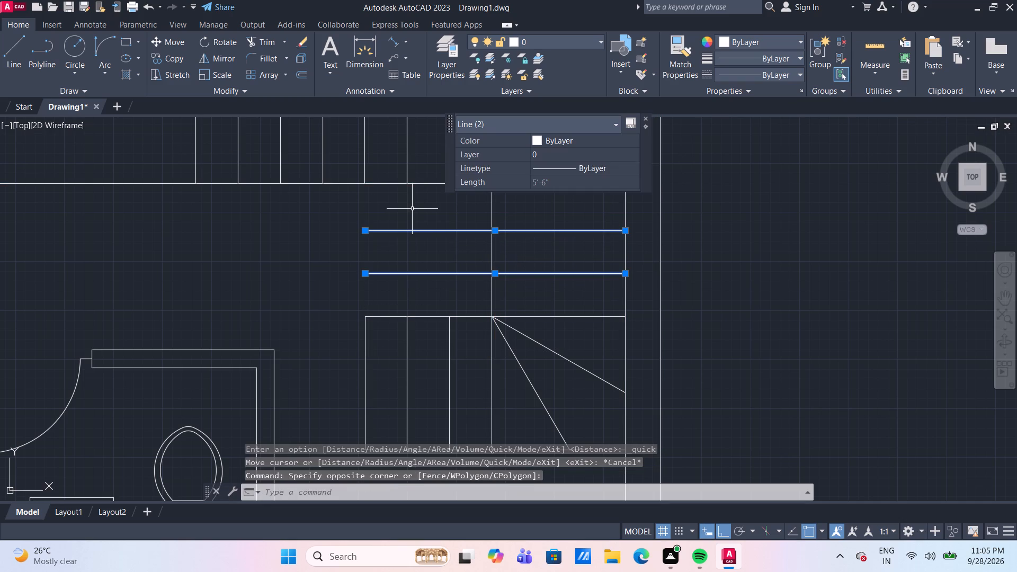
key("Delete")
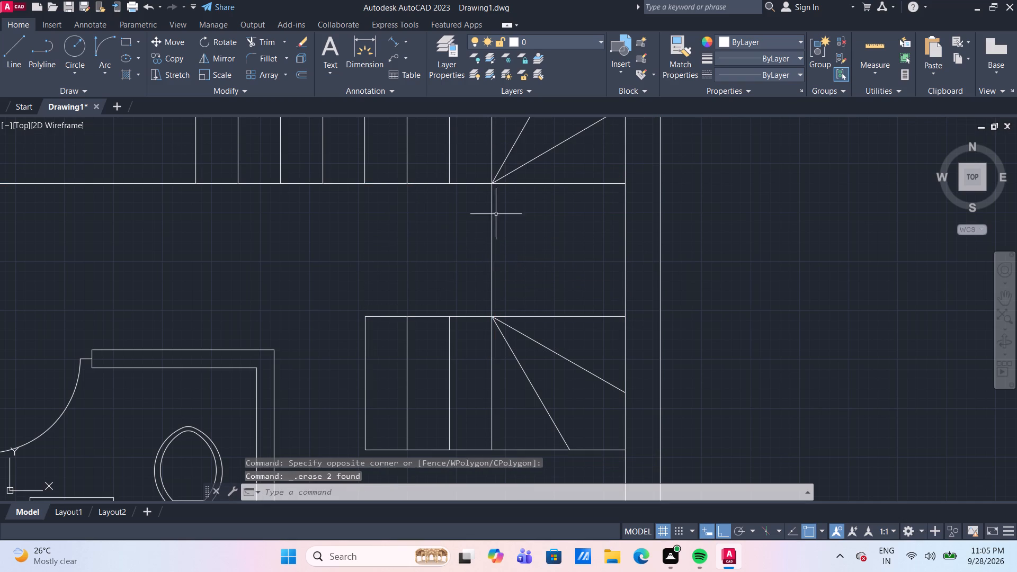
Quick-measure the empty bay between the upper and lower winders.
left_click(859, 41)
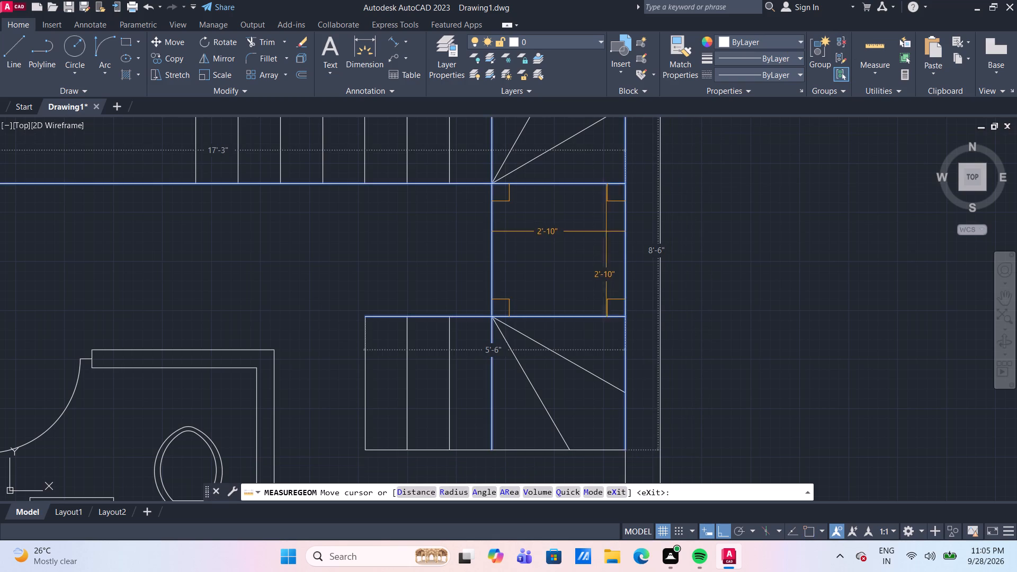
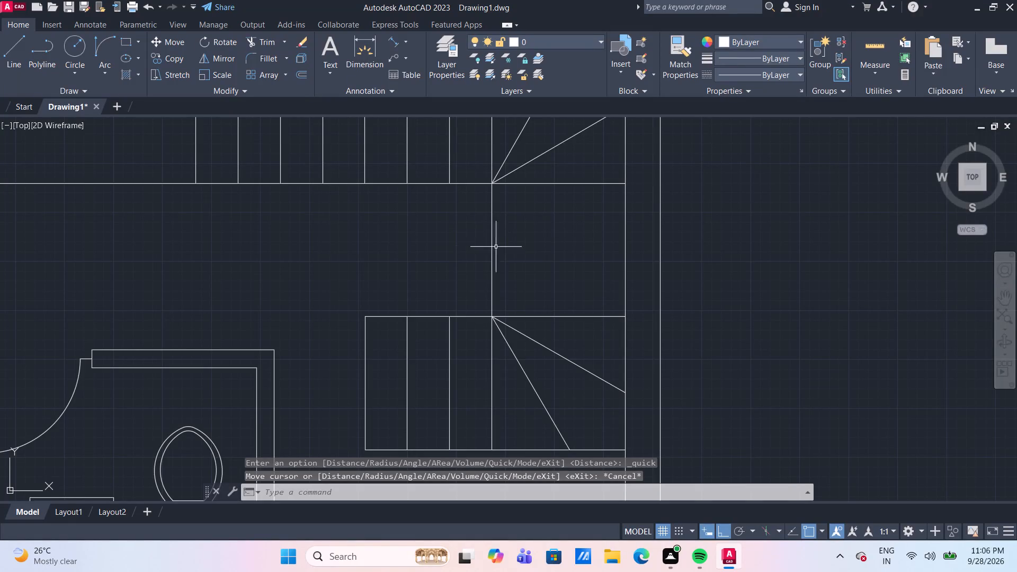
Offset the lower stair flight's top edge line upward by 11.33", and offset the resulting line upward by another 11.33".
key("o")
key("Return")
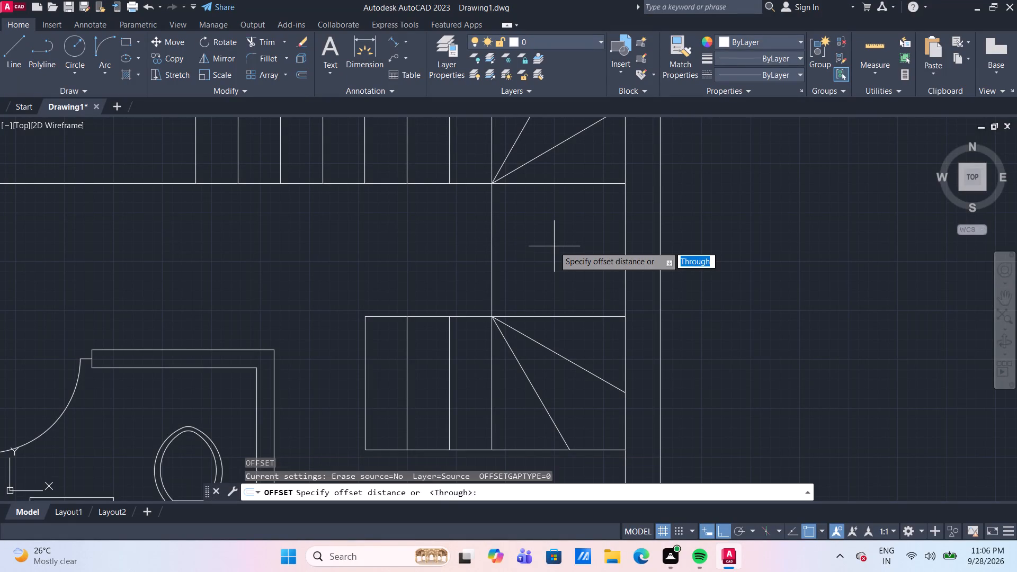
key("Return")
left_click(563, 317)
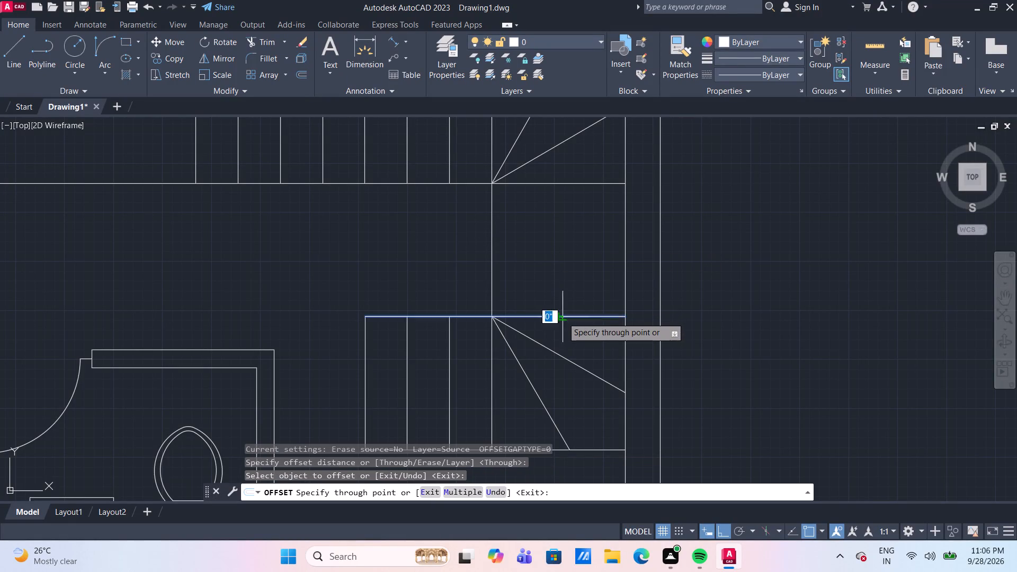
type("11.")
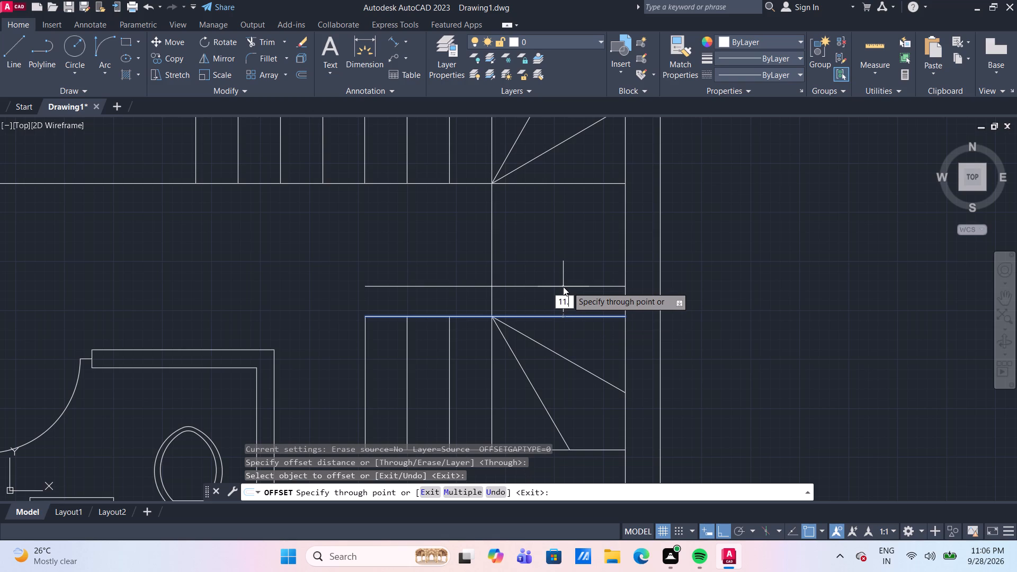
type("33\"")
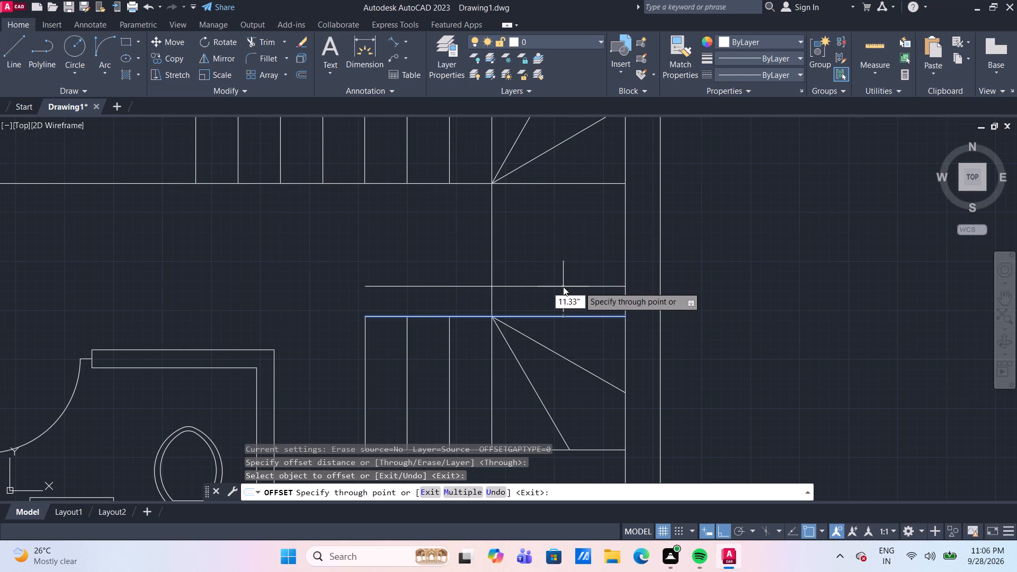
key("Return")
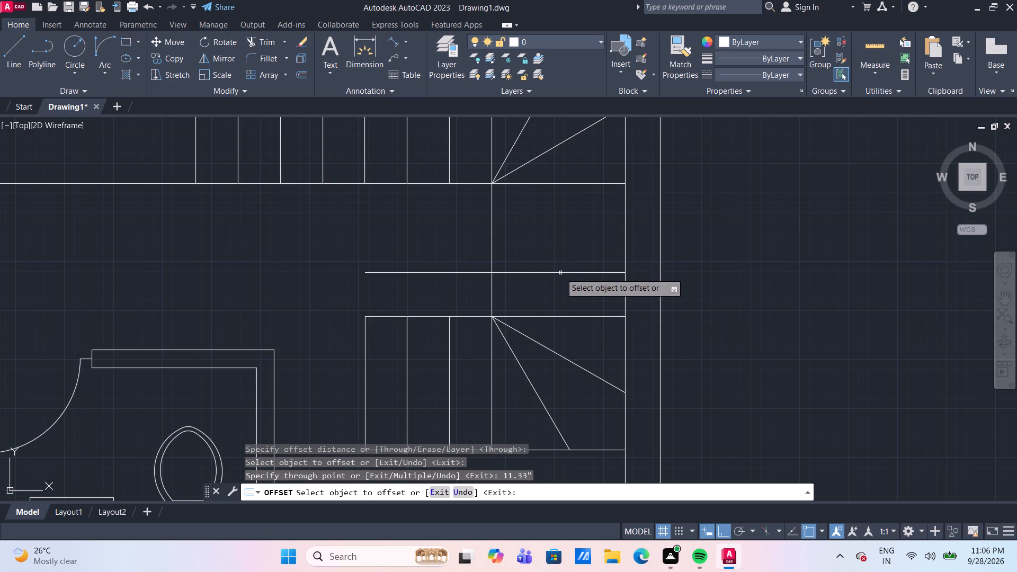
left_click_drag(560, 273, 560, 265)
type("11.")
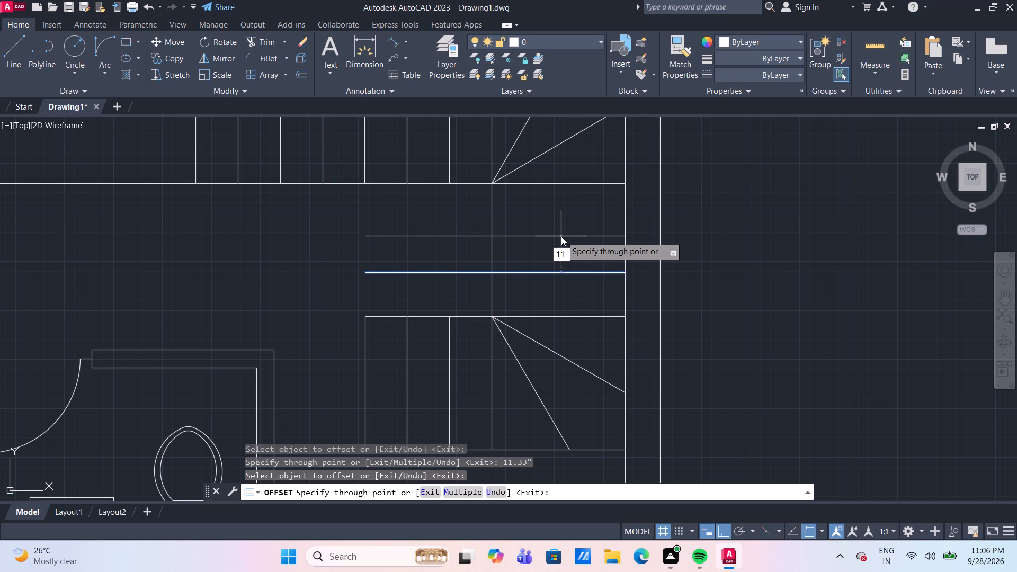
type("33\"")
key("Return")
key("Escape")
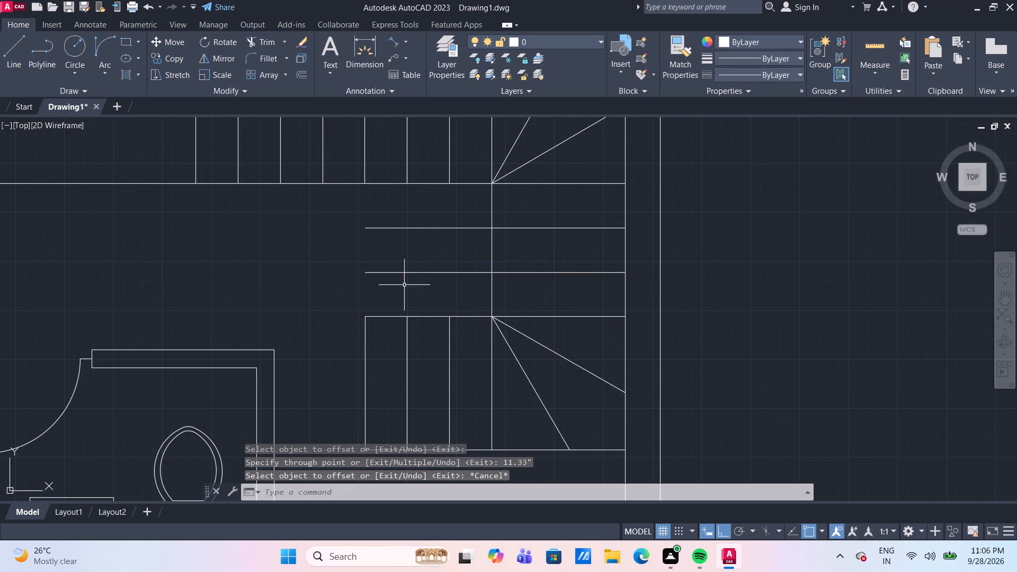
Trim the parts of the two new tread lines that extend beyond the stair's inner vertical line, away from the outer wall.
type("TR")
key("Return")
left_click_drag(444, 288, 444, 275)
left_click(444, 212)
key("Escape")
scroll(435, 225, "down", 2)
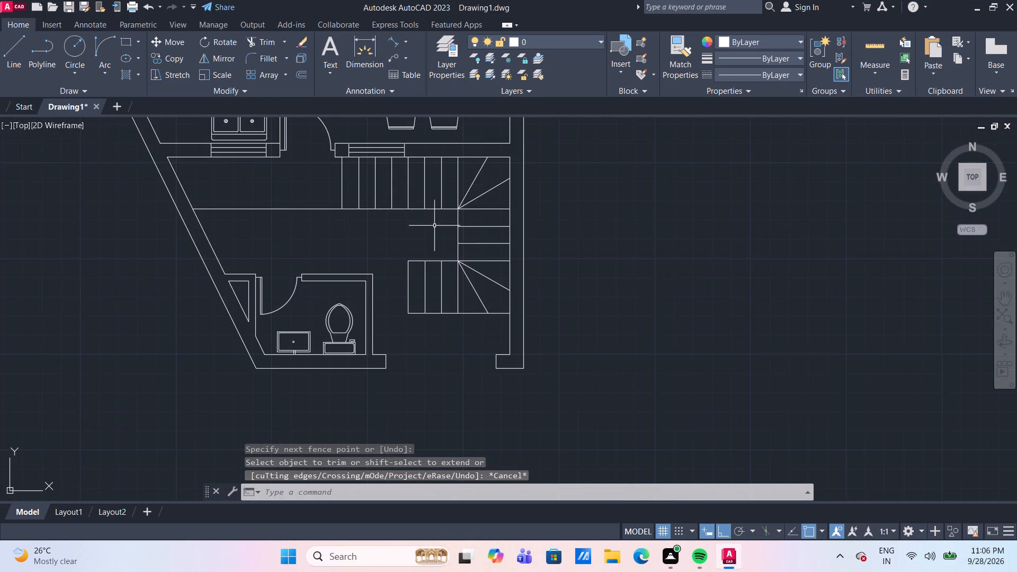
middle_click_drag(400, 246, 435, 233)
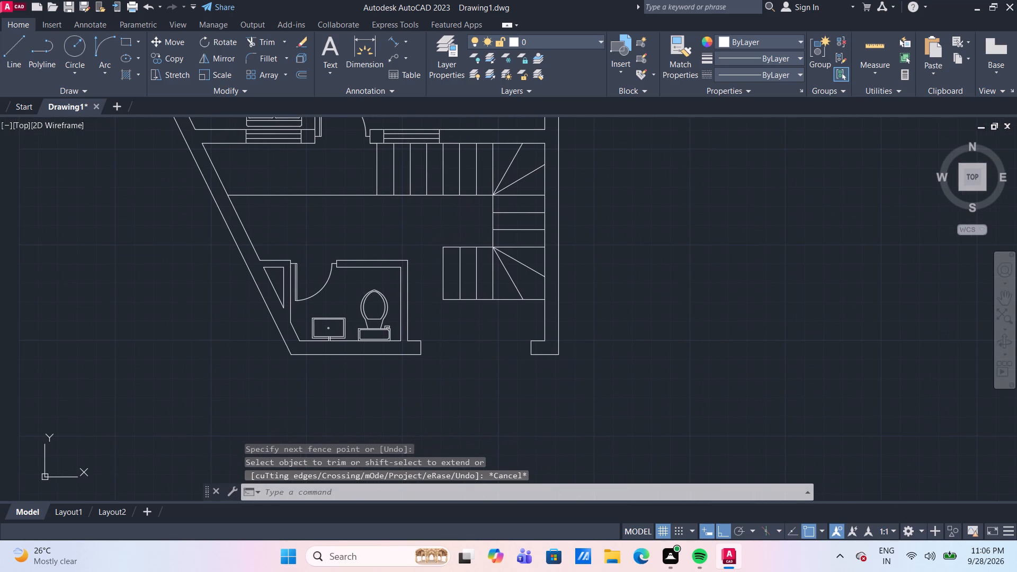
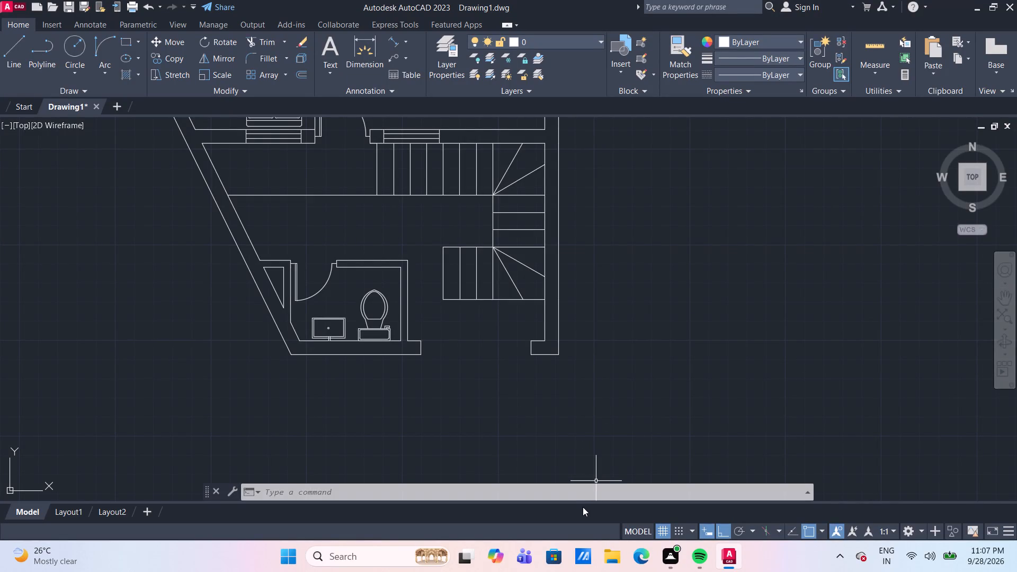
Add a multiline text label above the small toilet room reading "TOILET" with "5'6" X 4'0"" on the second line.
scroll(379, 344, "up", 1)
middle_click_drag(409, 343, 443, 338)
scroll(443, 338, "down", 1)
middle_click_drag(534, 339, 560, 334)
middle_click_drag(505, 276, 542, 264)
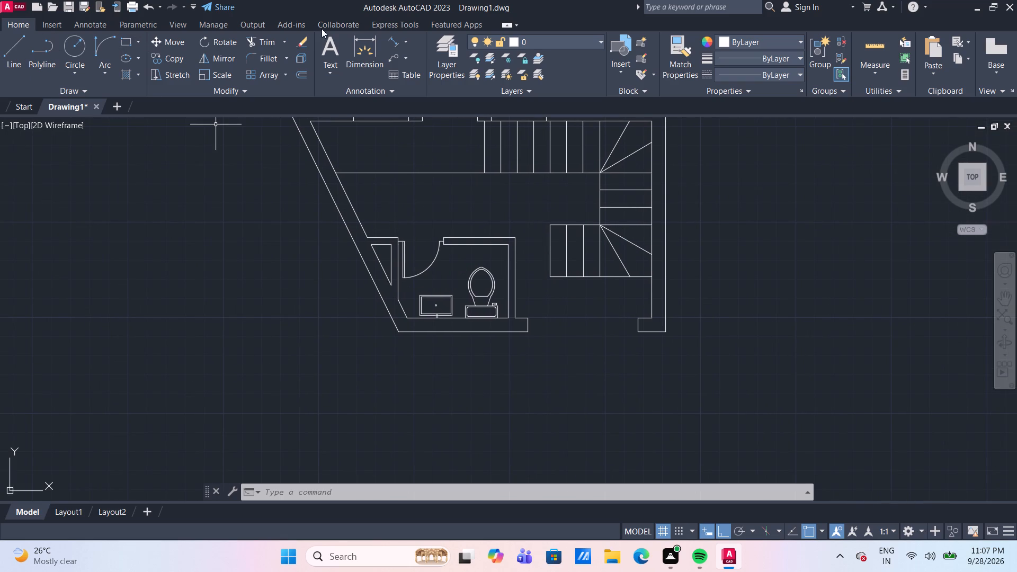
left_click(338, 54)
scroll(380, 209, "up", 1)
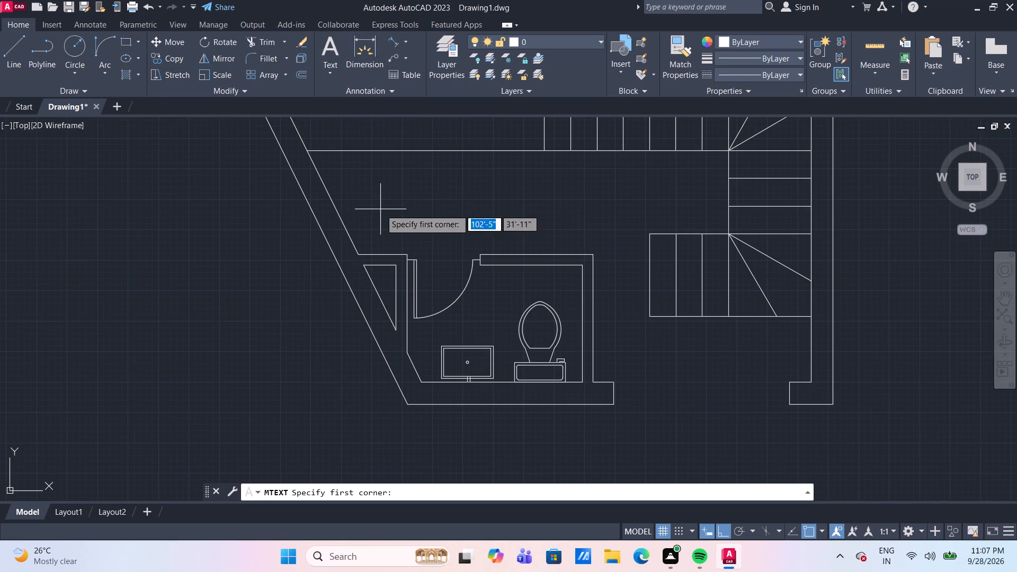
middle_click_drag(436, 195, 398, 218)
scroll(398, 218, "down", 1)
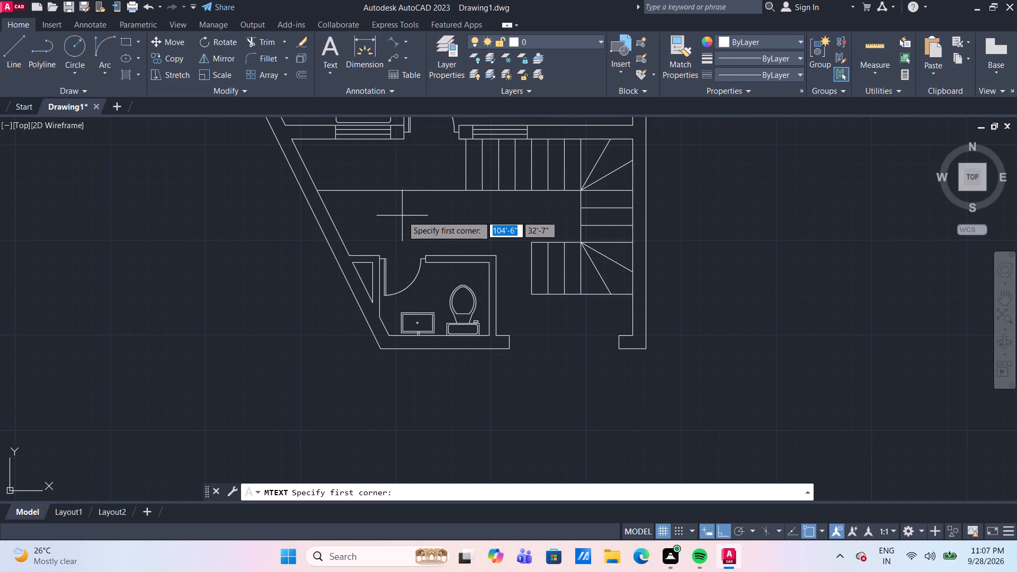
left_click(395, 211)
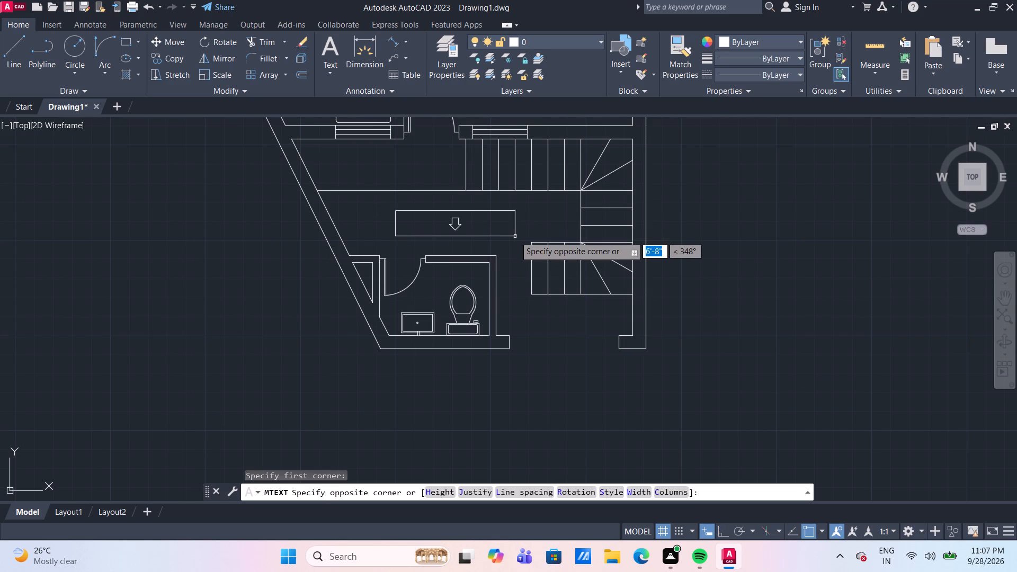
left_click(515, 236)
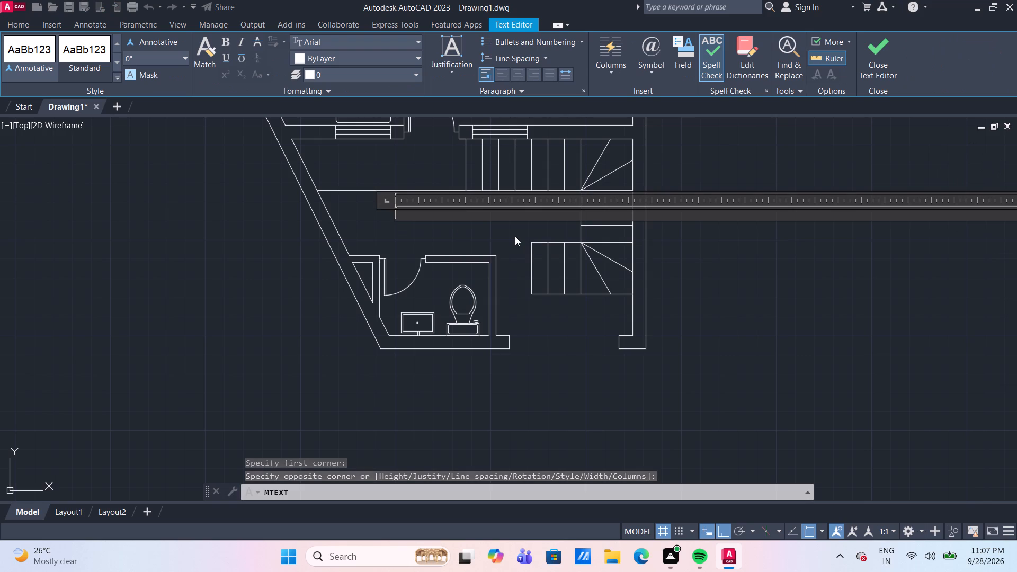
type("TOILET")
key("space")
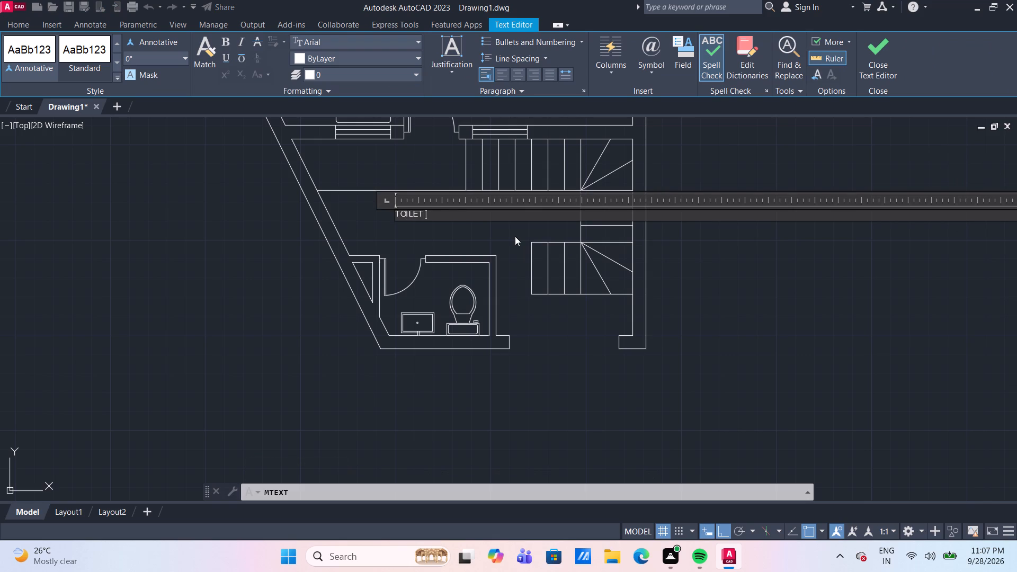
key("Return")
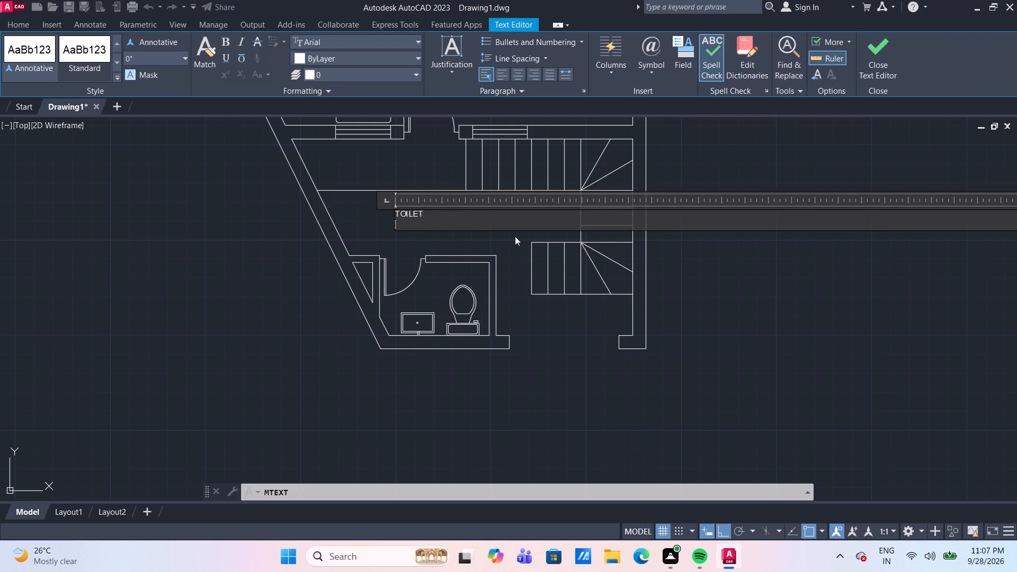
type("5'")
key("6")
key("shift+quotedbl")
key("space")
type("X")
key("space")
type("4'")
type("0\"")
Set the text height of both lines of the toilet label to 8" and finish editing.
left_click_drag(462, 220, 393, 213)
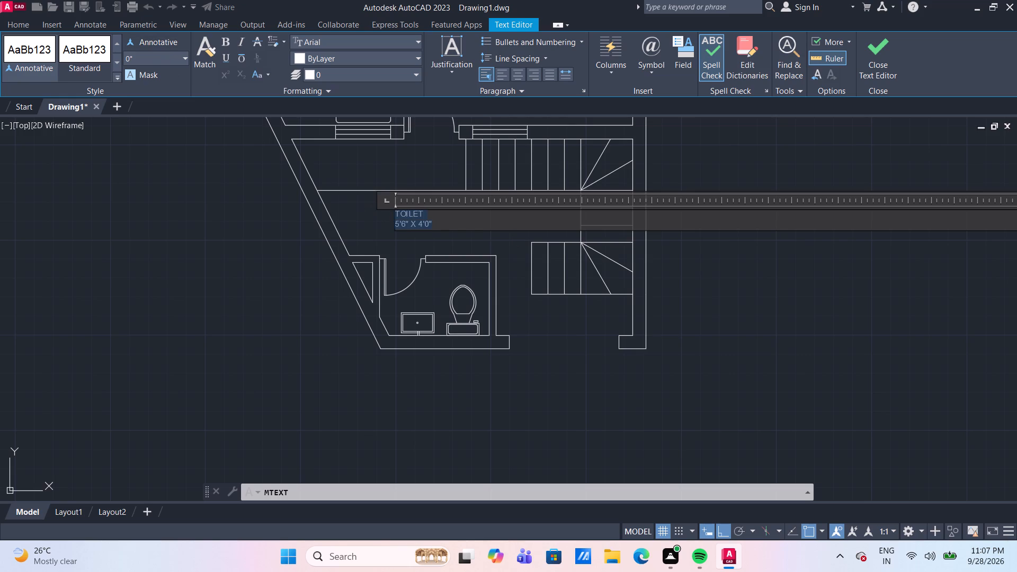
left_click(156, 59)
type("8\"")
key("Return")
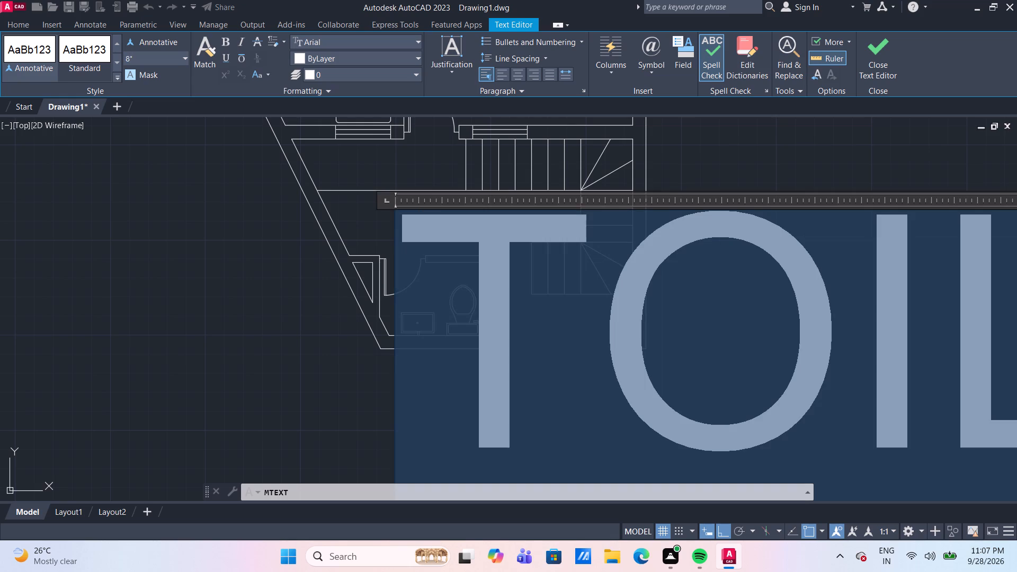
left_click(165, 291)
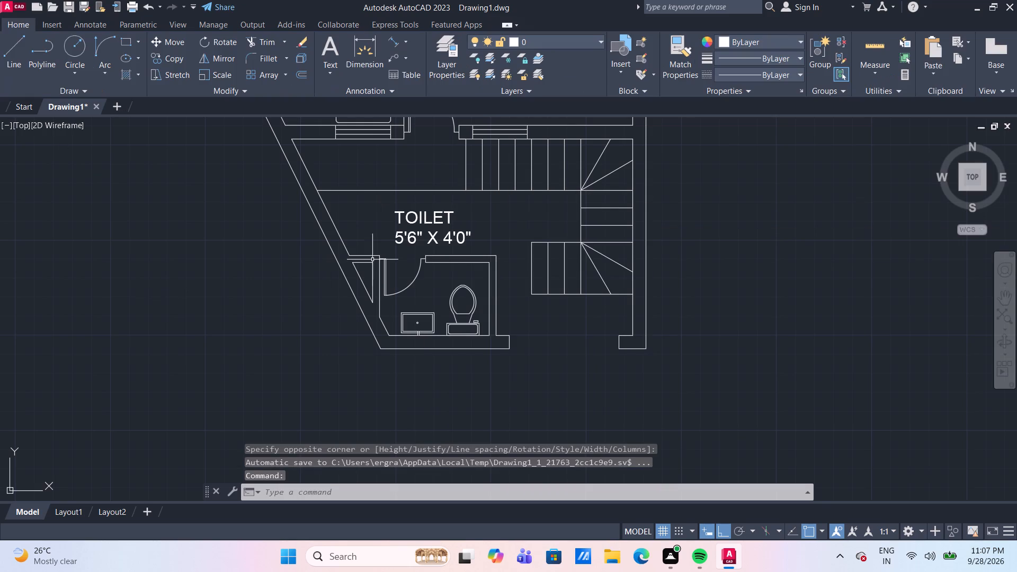
Indent the word TOILET by one space so it sits centred over the dimension line of the label.
left_click(441, 219)
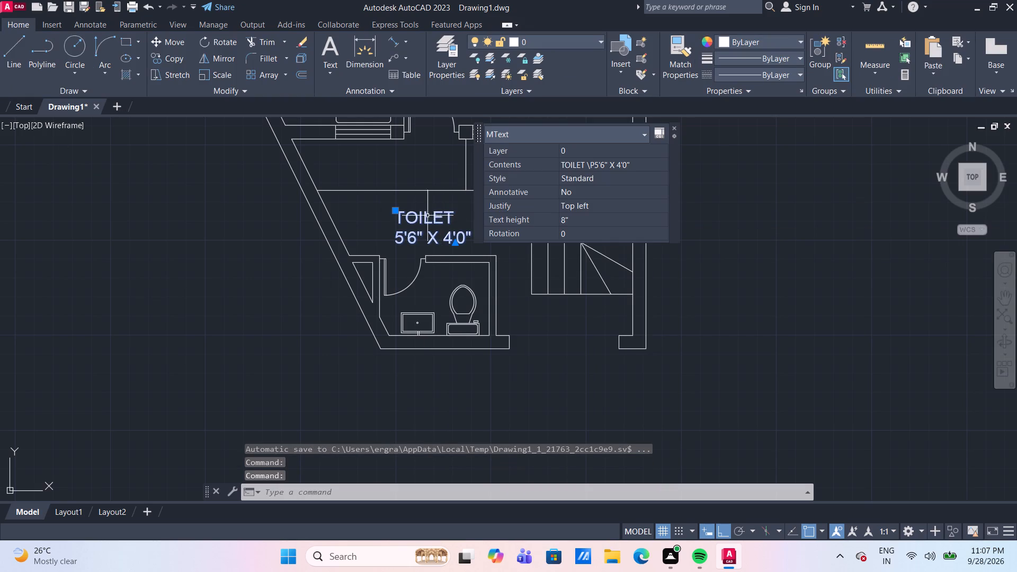
double_click(412, 212)
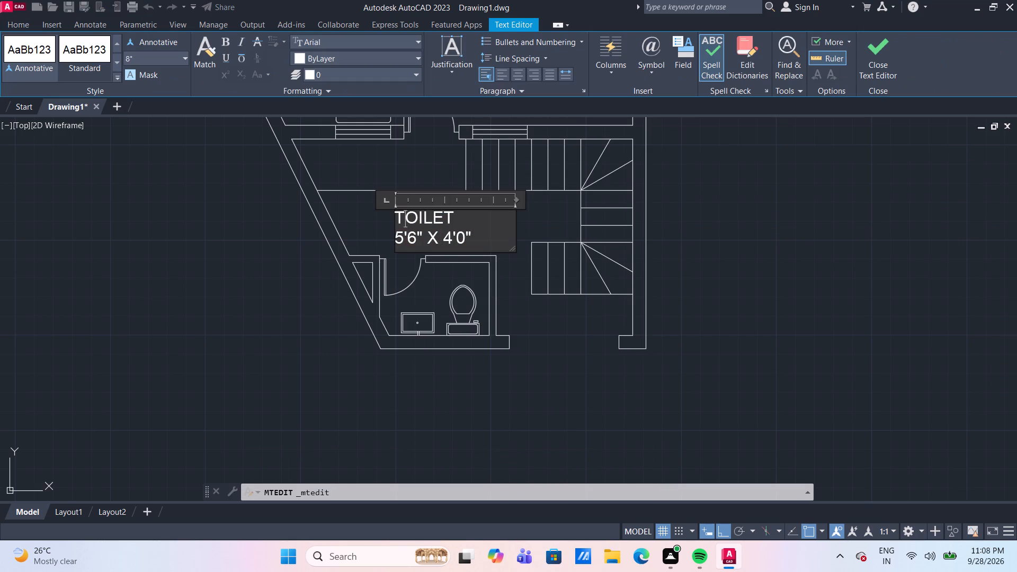
left_click(397, 215)
key("space")
key("space")
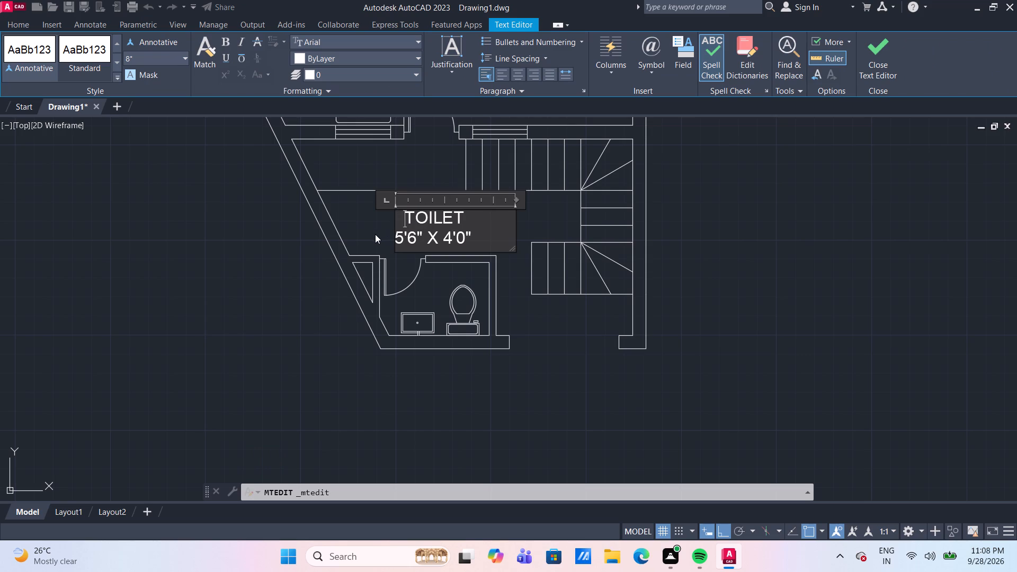
key("BackSpace")
left_click(375, 234)
Copy the toilet label with Ortho off into the kitchen's open floor area beside the stove counter.
left_click(432, 239)
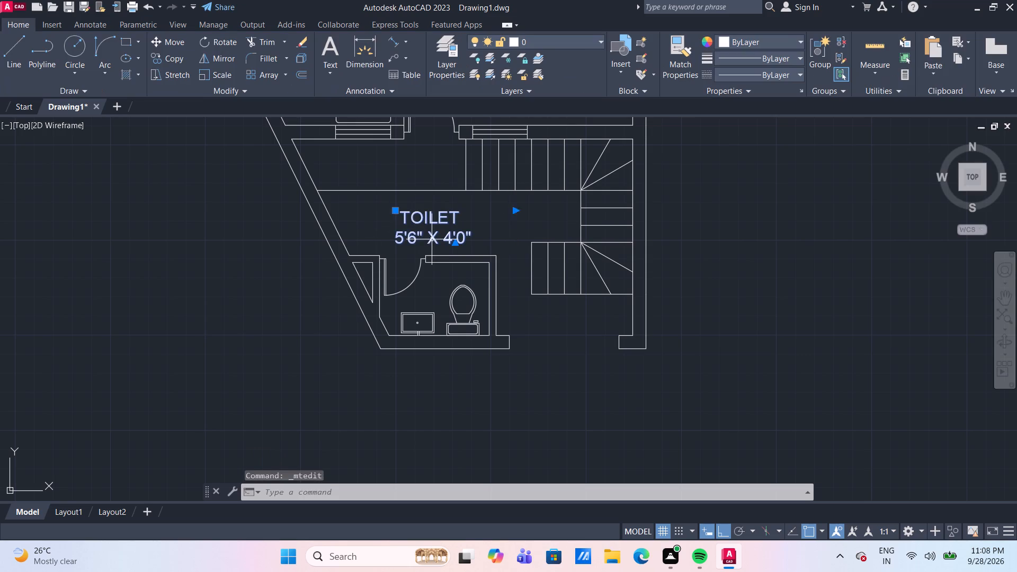
type("CO")
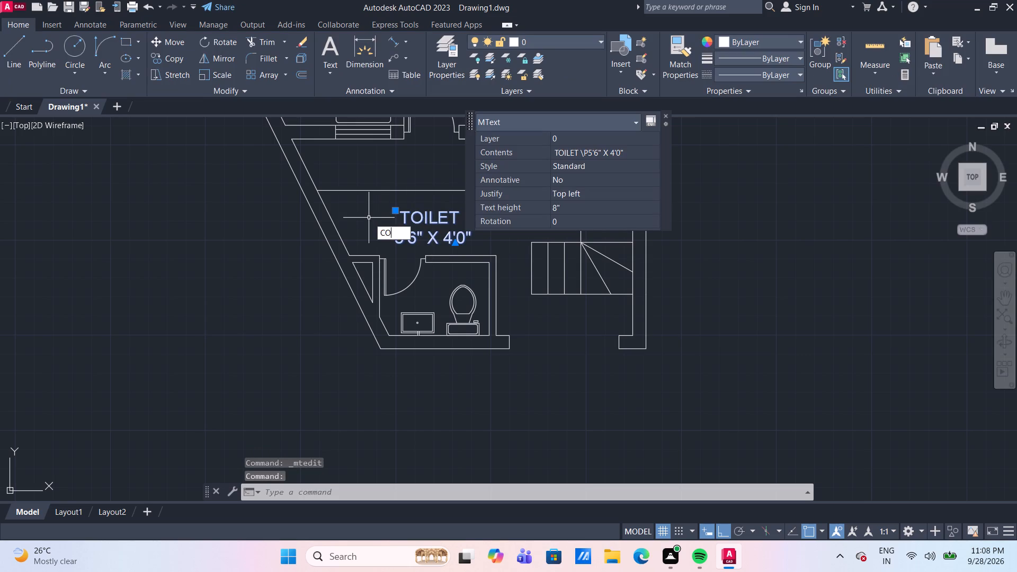
key("Return")
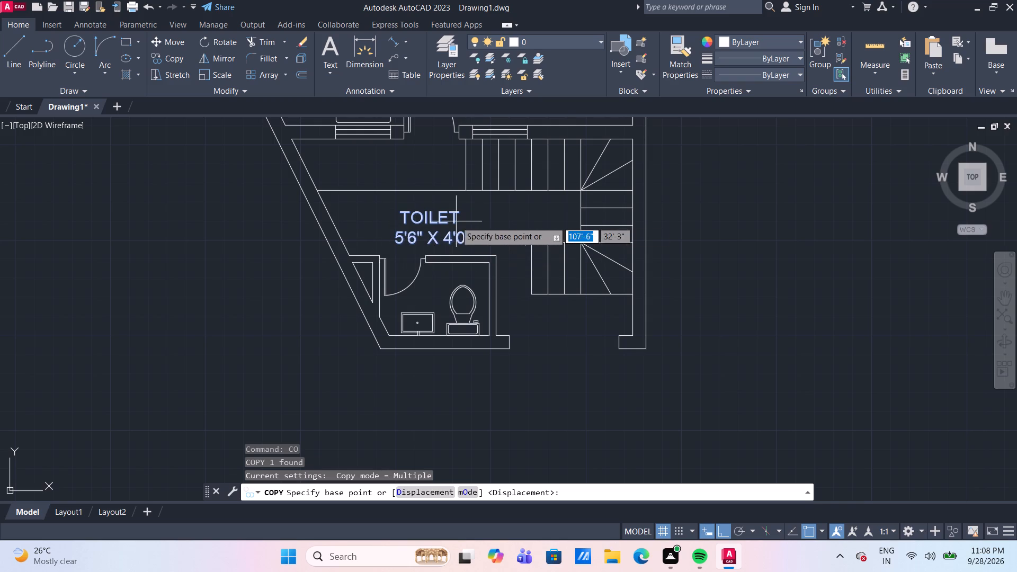
scroll(430, 226, "up", 2)
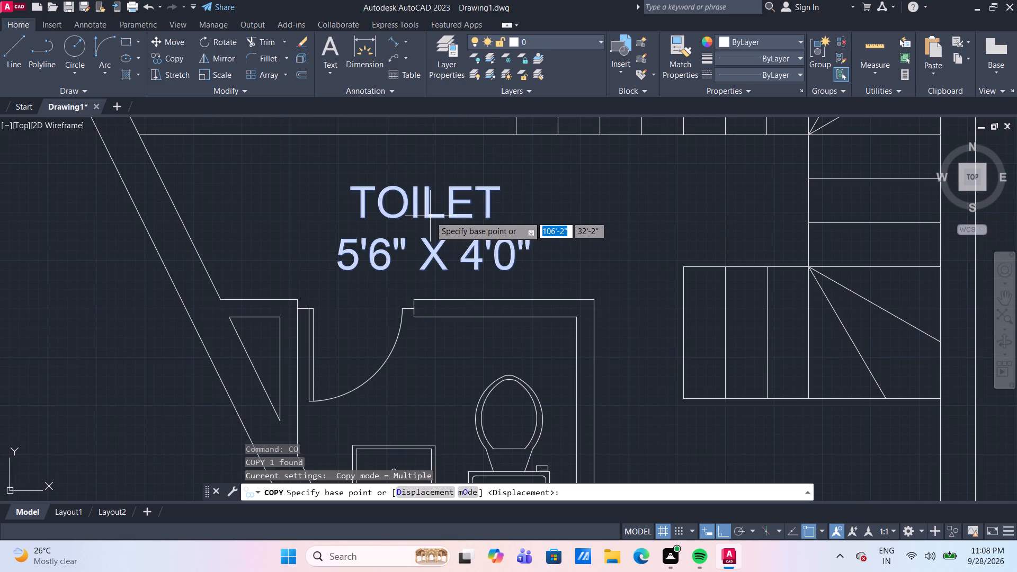
left_click(428, 215)
scroll(425, 216, "down", 4)
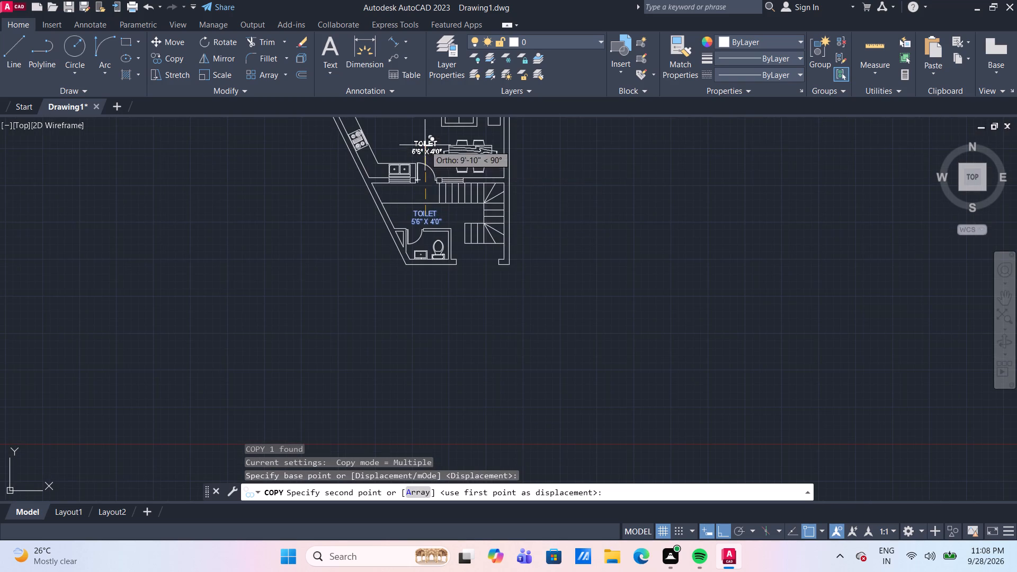
middle_click_drag(424, 146, 427, 199)
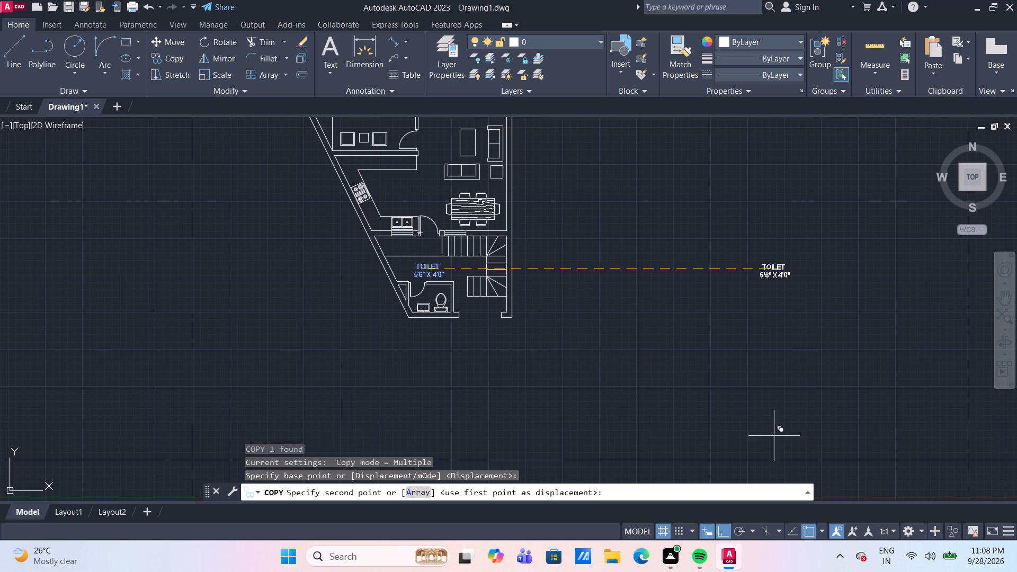
left_click(722, 532)
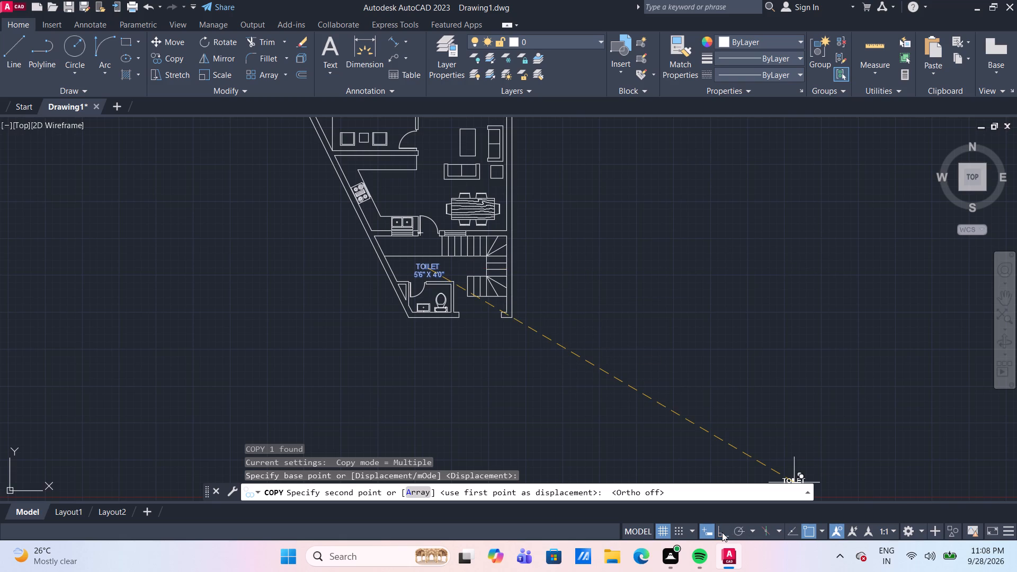
scroll(369, 188, "up", 1)
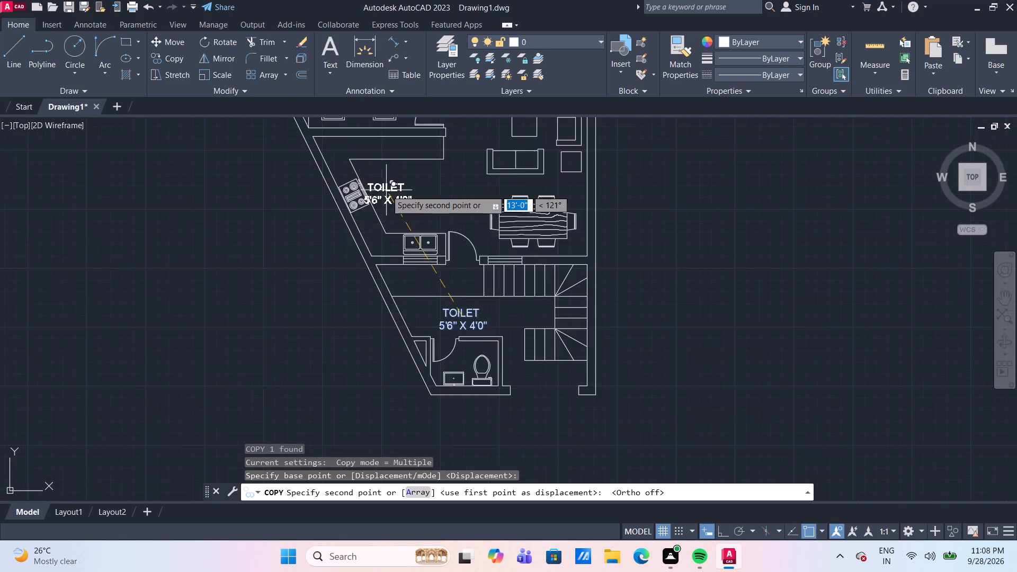
scroll(386, 190, "up", 1)
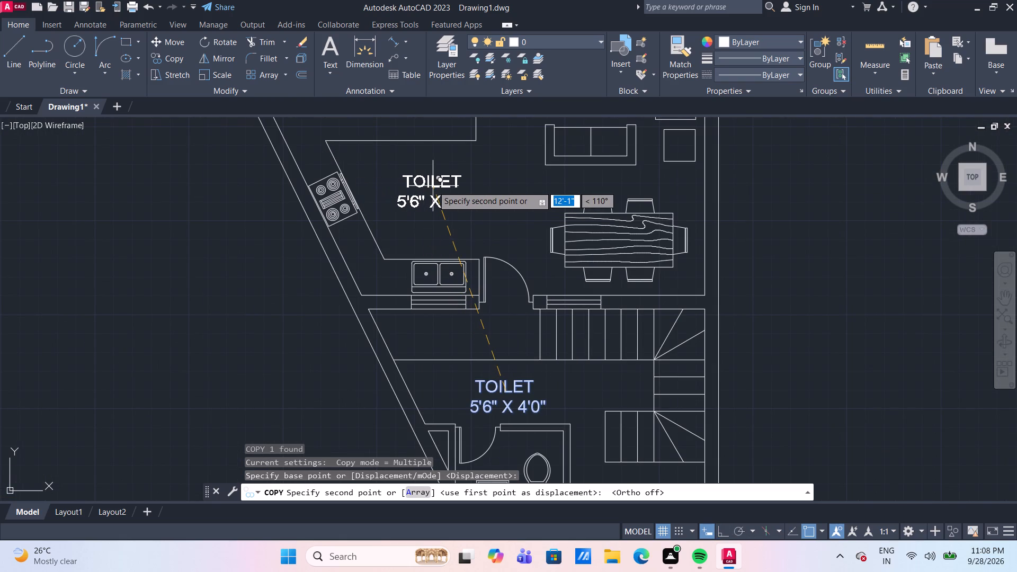
left_click(433, 186)
Place copies of the toilet label on the dining table and in the living area beside the coffee table.
scroll(652, 223, "up", 1)
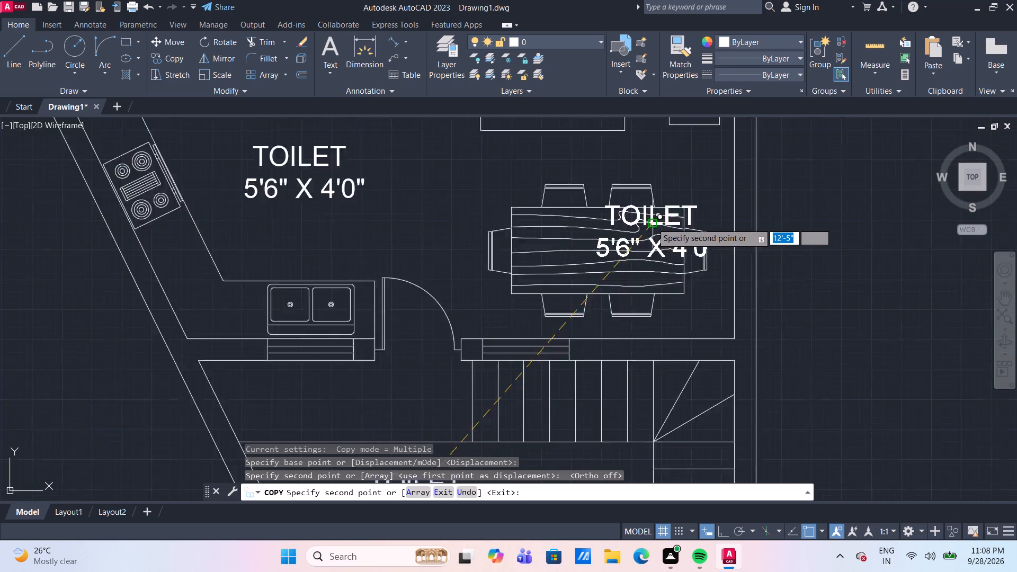
scroll(652, 223, "up", 1)
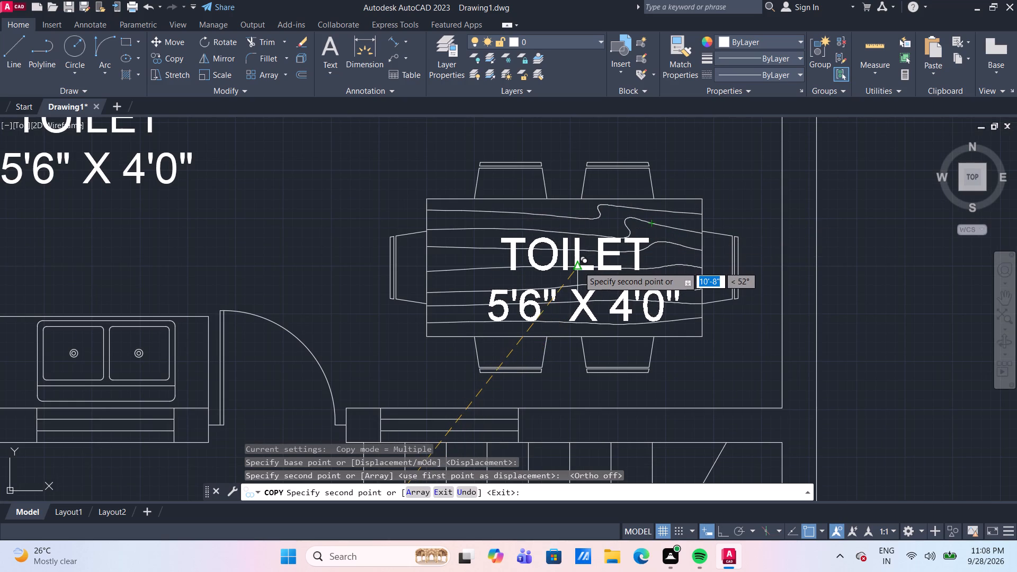
left_click(578, 266)
scroll(577, 224, "down", 2)
middle_click_drag(576, 187, 566, 298)
middle_click_drag(483, 166, 490, 240)
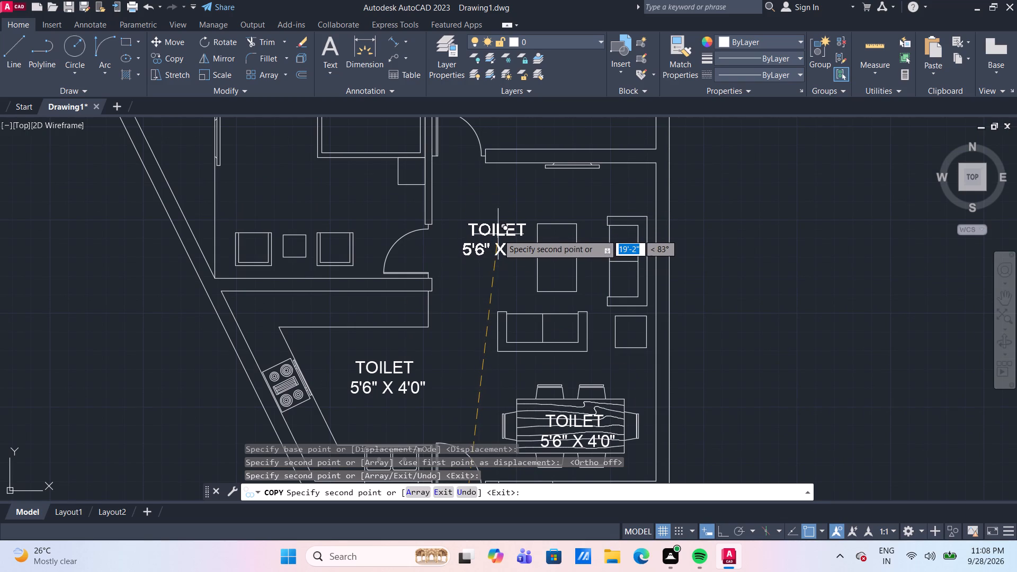
left_click(498, 234)
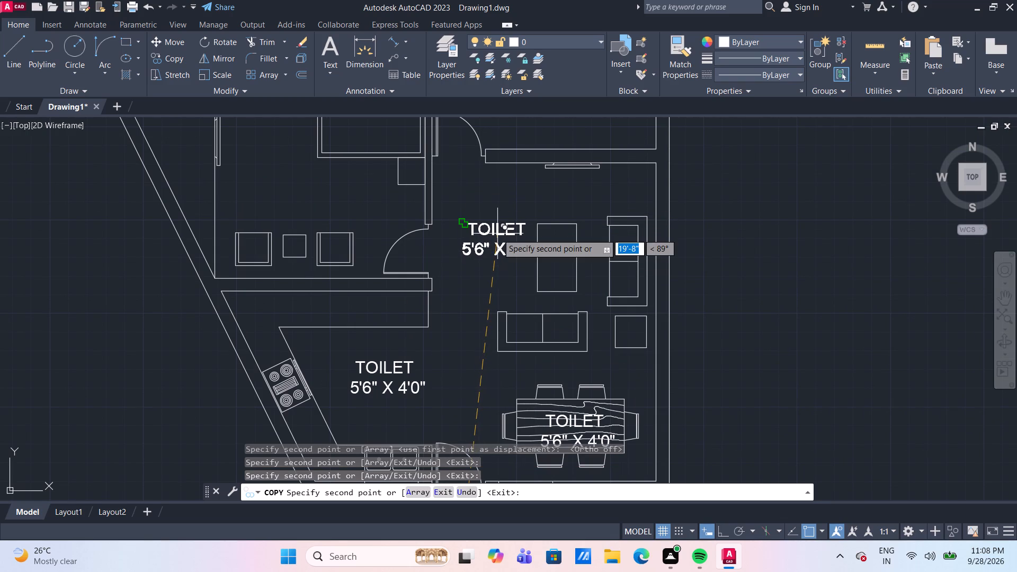
Place further copies of the toilet label on the beds of the two bedrooms above the kitchen and living area.
middle_click_drag(364, 189, 376, 273)
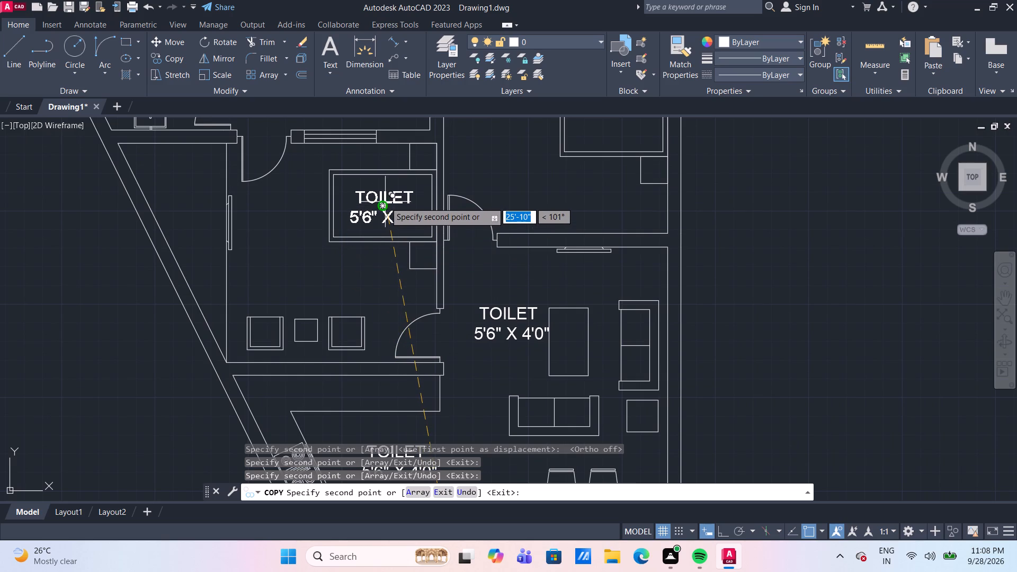
left_click(388, 198)
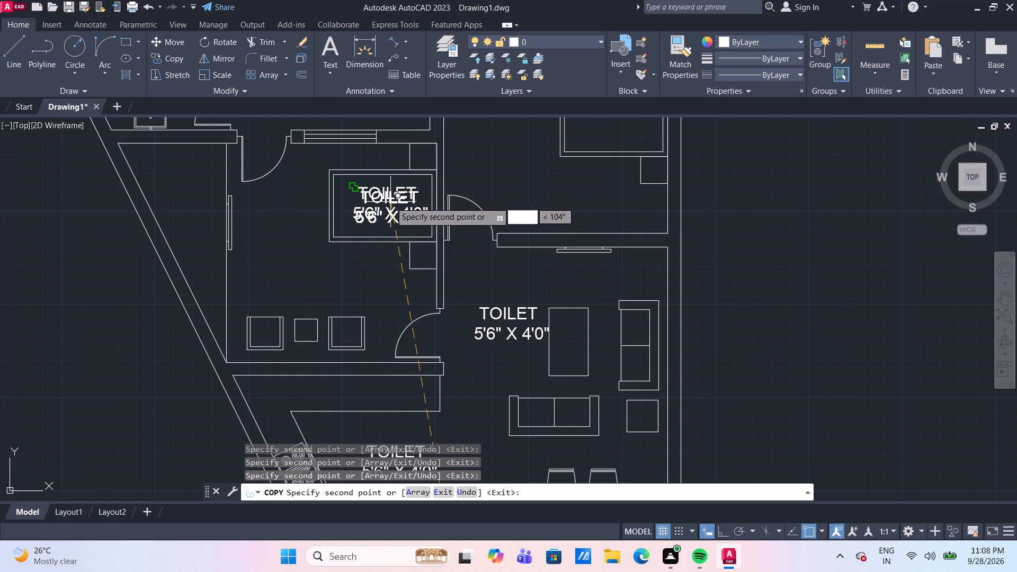
middle_click_drag(530, 227, 507, 275)
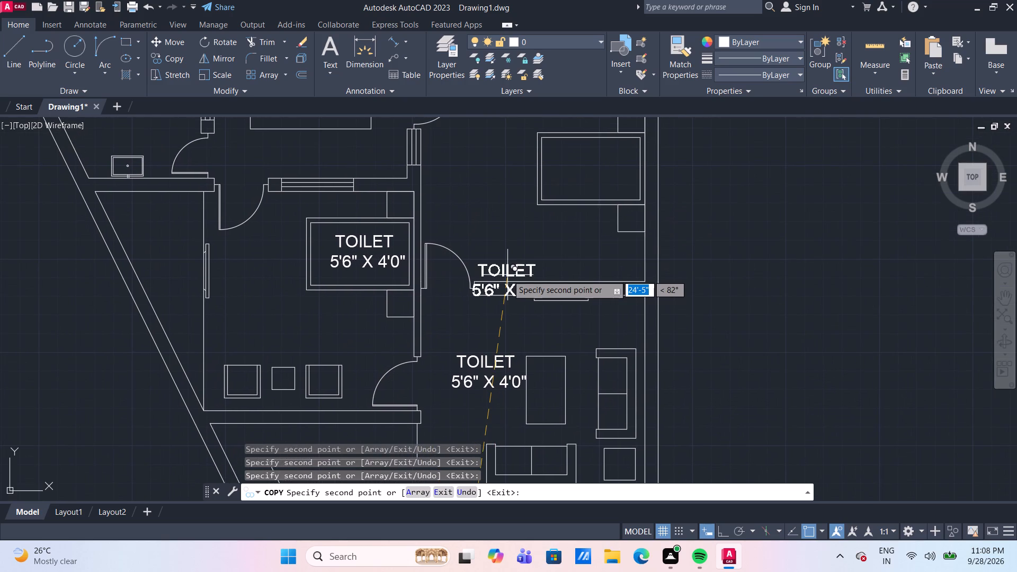
left_click(593, 160)
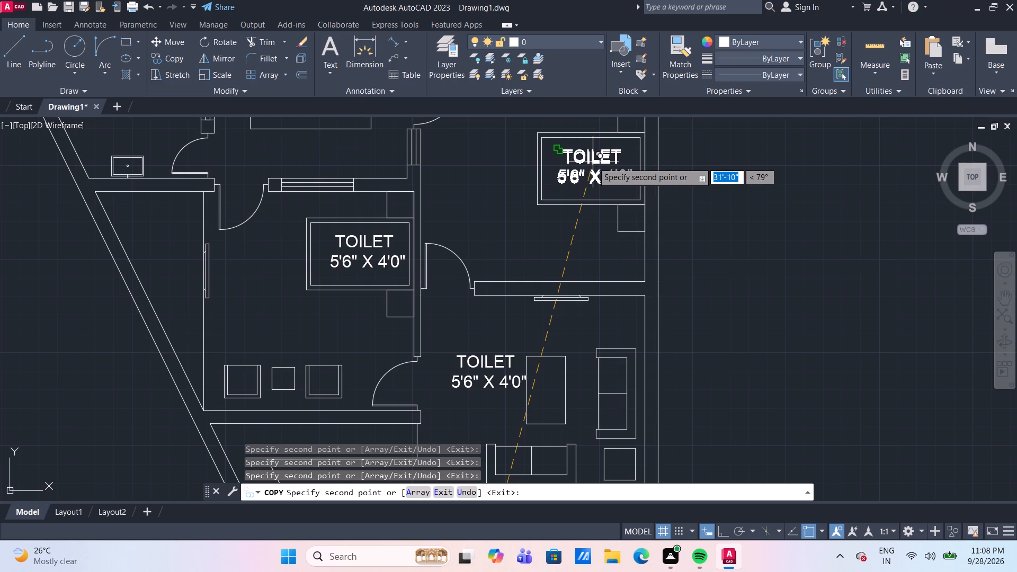
Place copies of the toilet label in the middle room along the upper slanted wall and in the bathroom beside it.
scroll(400, 156, "down", 2)
middle_click_drag(362, 129, 398, 232)
scroll(398, 230, "up", 3)
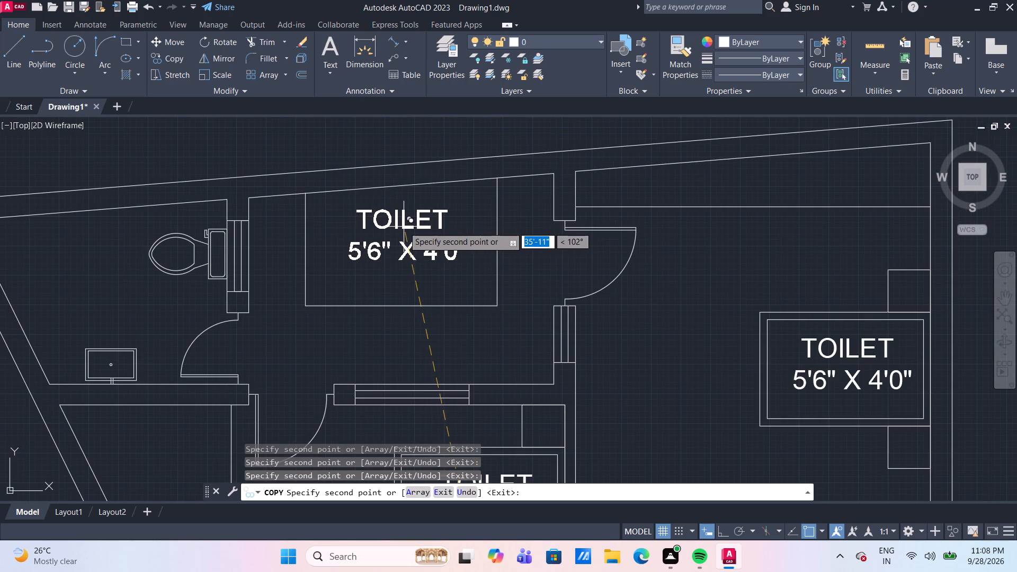
left_click(404, 227)
middle_click_drag(96, 259, 217, 268)
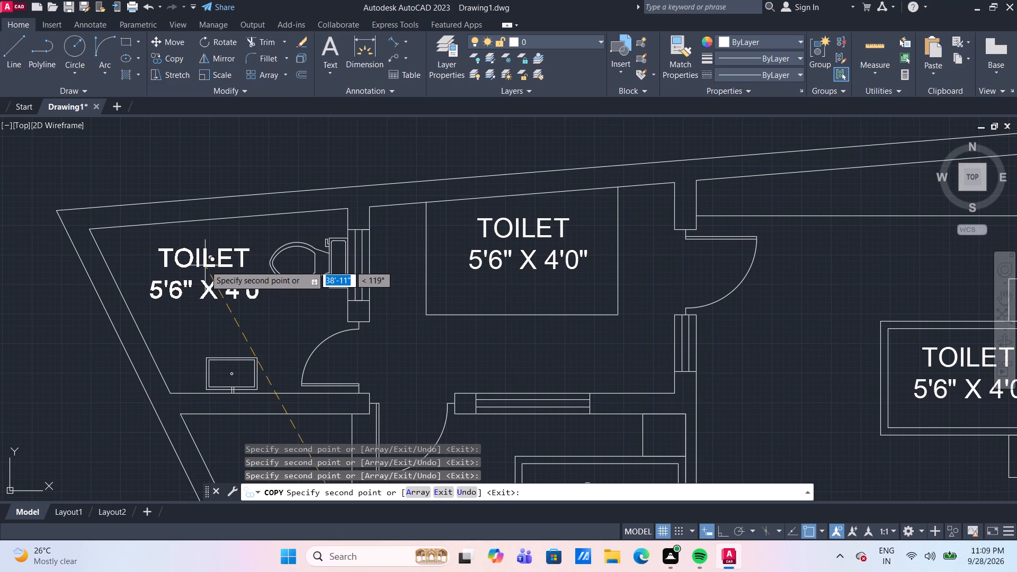
left_click(205, 270)
Place a last copy of the toilet label at the narrow triangular space beside the bedroom's TV wall and end the Copy command.
scroll(293, 316, "down", 1)
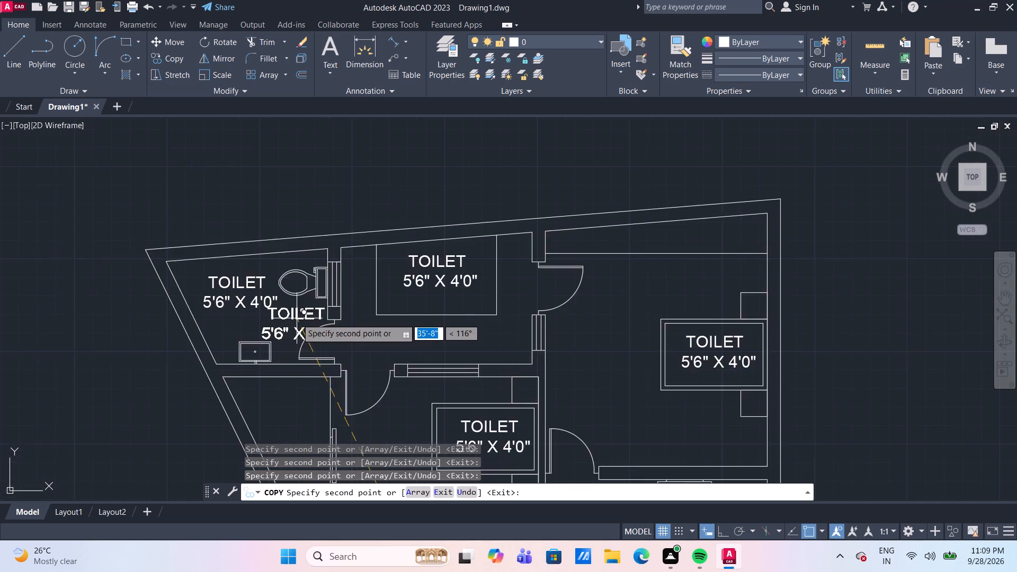
middle_click_drag(296, 317, 270, 179)
middle_click_drag(279, 292, 275, 238)
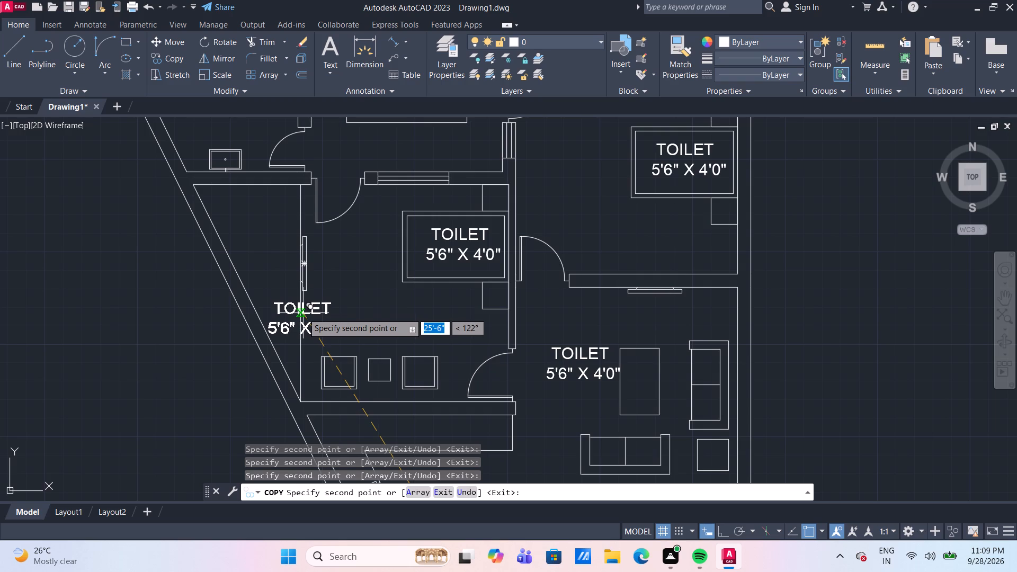
left_click(303, 313)
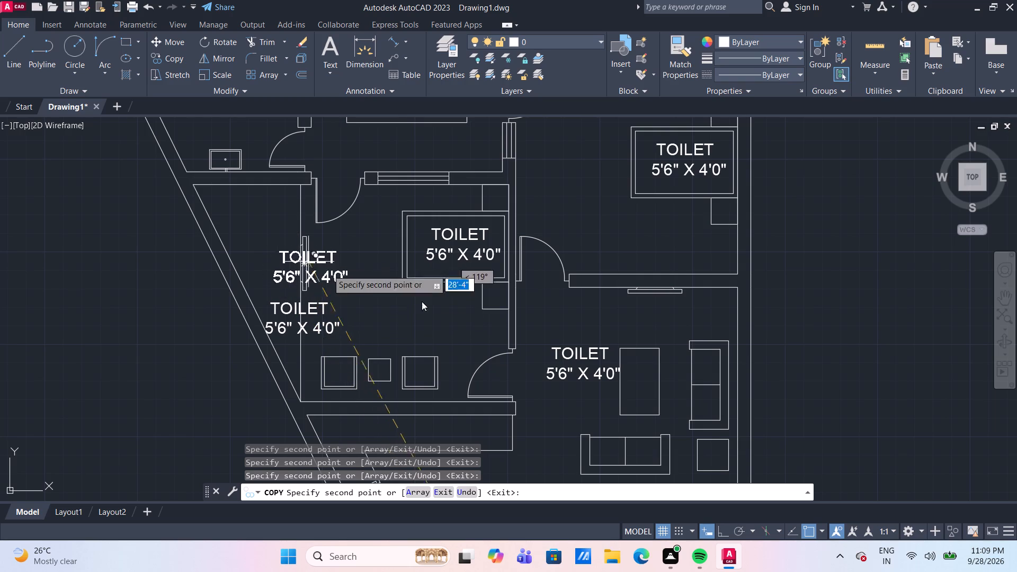
scroll(432, 303, "down", 3)
middle_click_drag(435, 343, 407, 276)
scroll(539, 394, "up", 1)
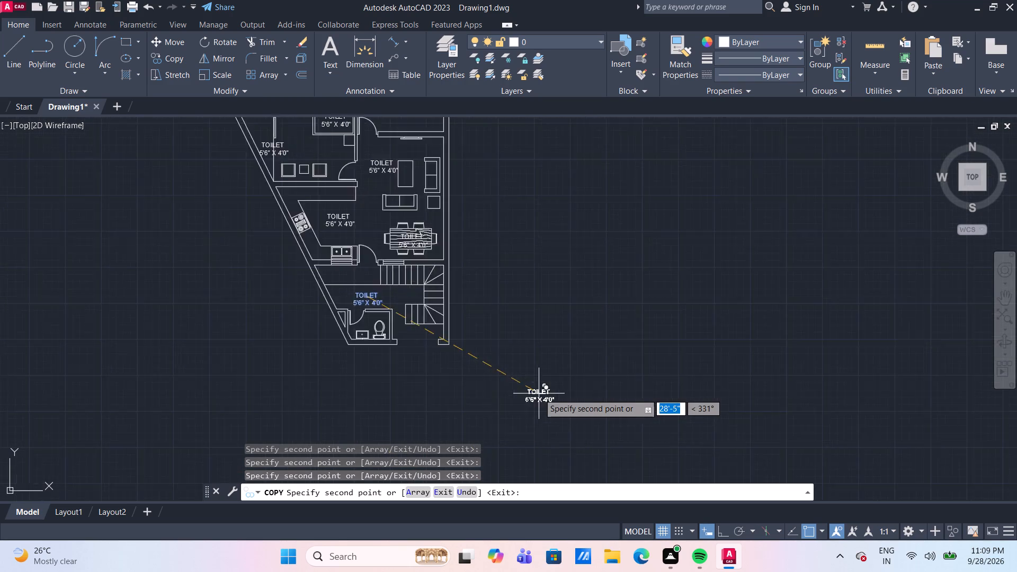
scroll(539, 394, "up", 1)
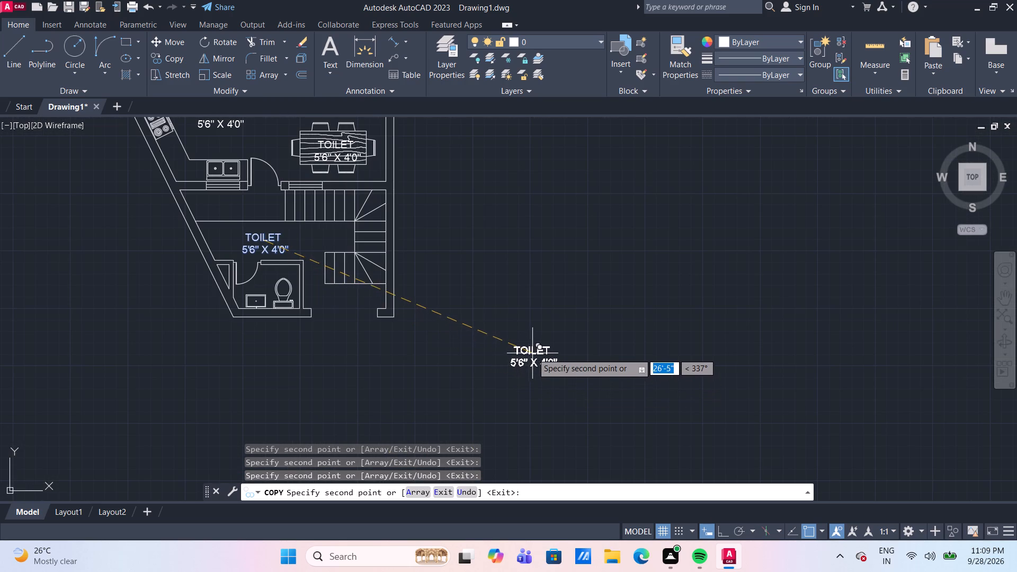
key("Escape")
Move the original toilet label from above the small toilet room to inside it, over the WC.
scroll(297, 318, "up", 1)
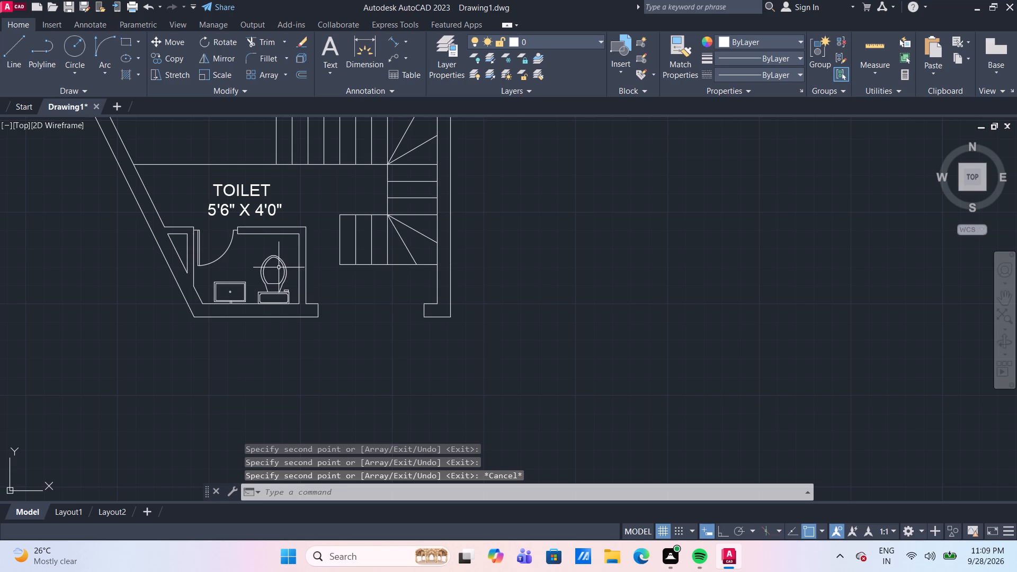
scroll(227, 218, "up", 1)
middle_click_drag(230, 219, 259, 226)
scroll(254, 225, "up", 1)
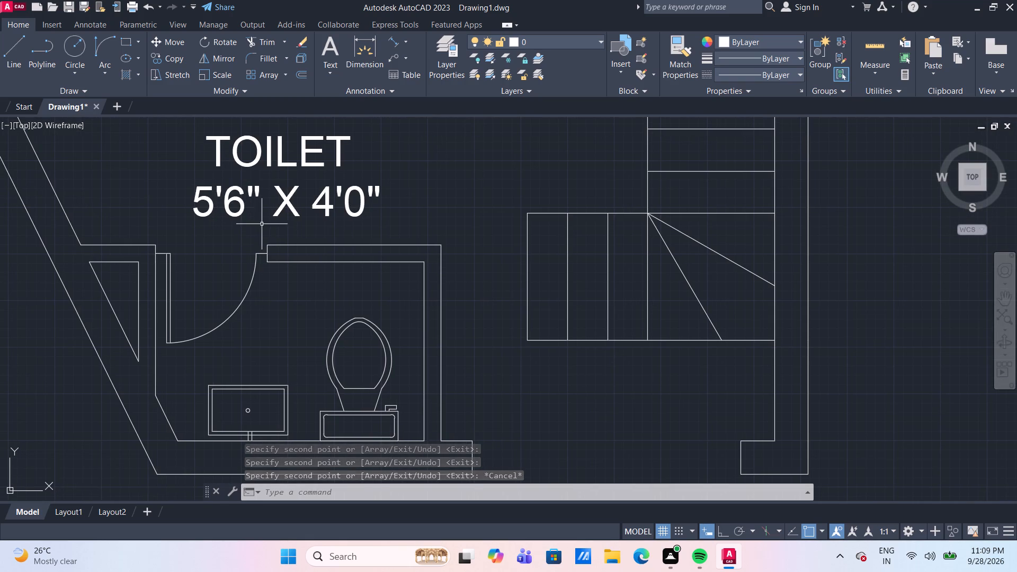
left_click(281, 158)
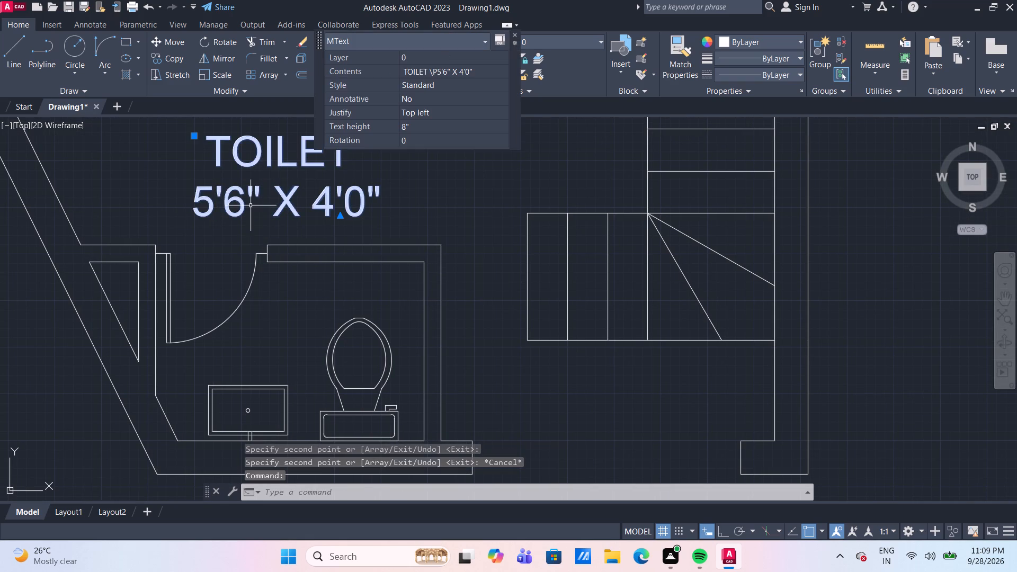
key("m")
key("Return")
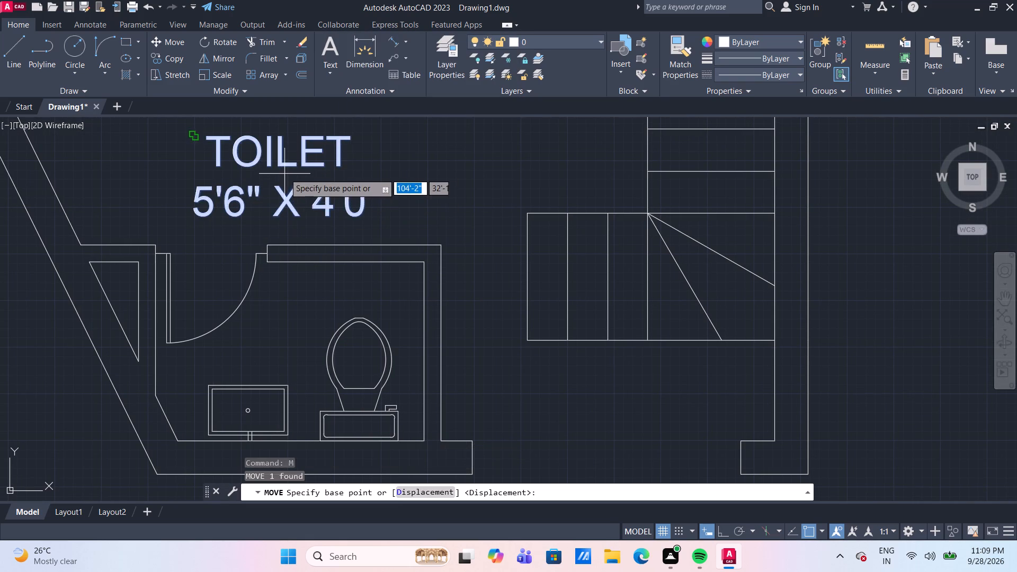
left_click_drag(282, 163, 282, 177)
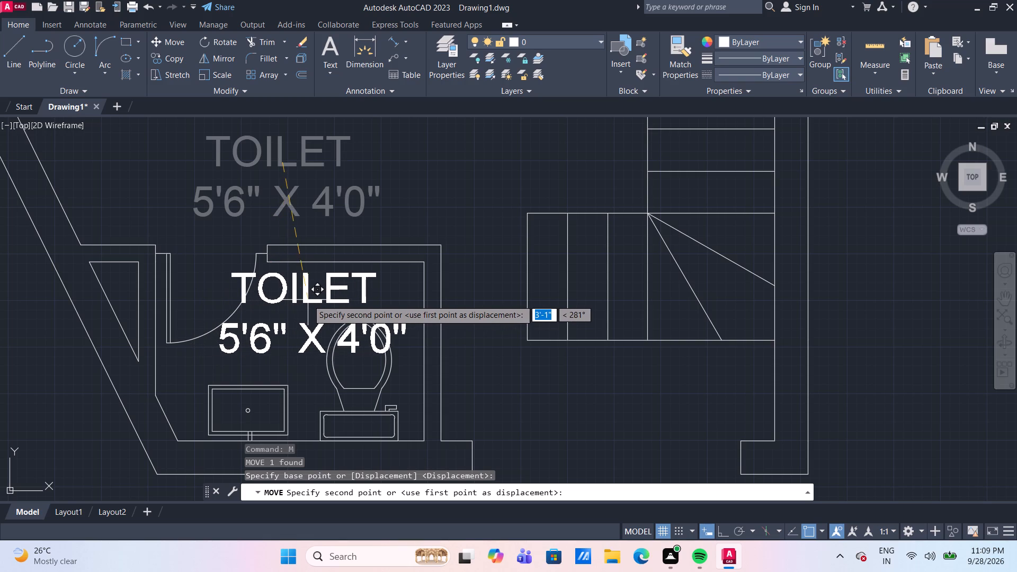
left_click(313, 299)
Set the text height of the small toilet room's label to 4".
left_click(313, 299)
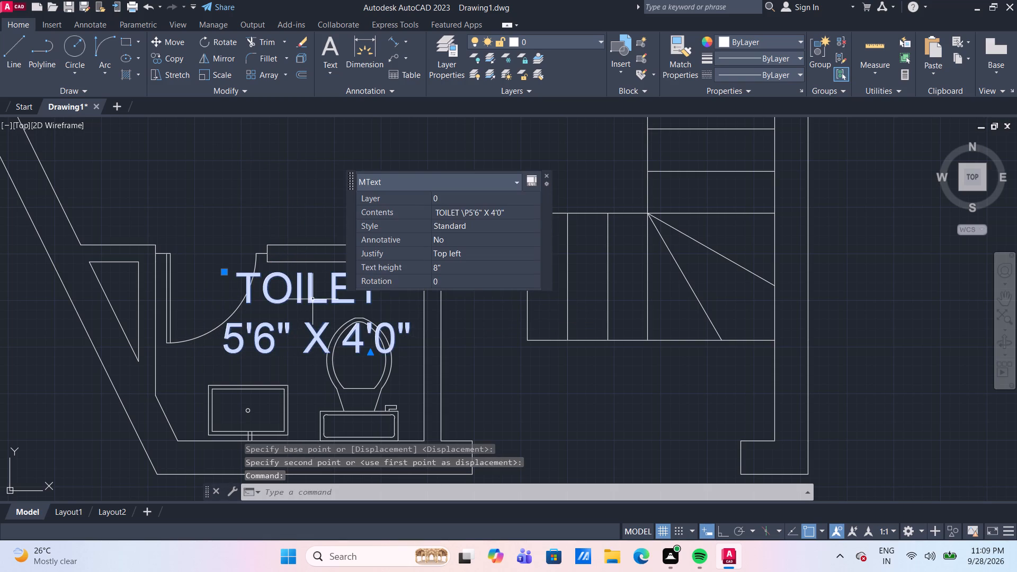
left_click(452, 264)
type("4\"")
key("Return")
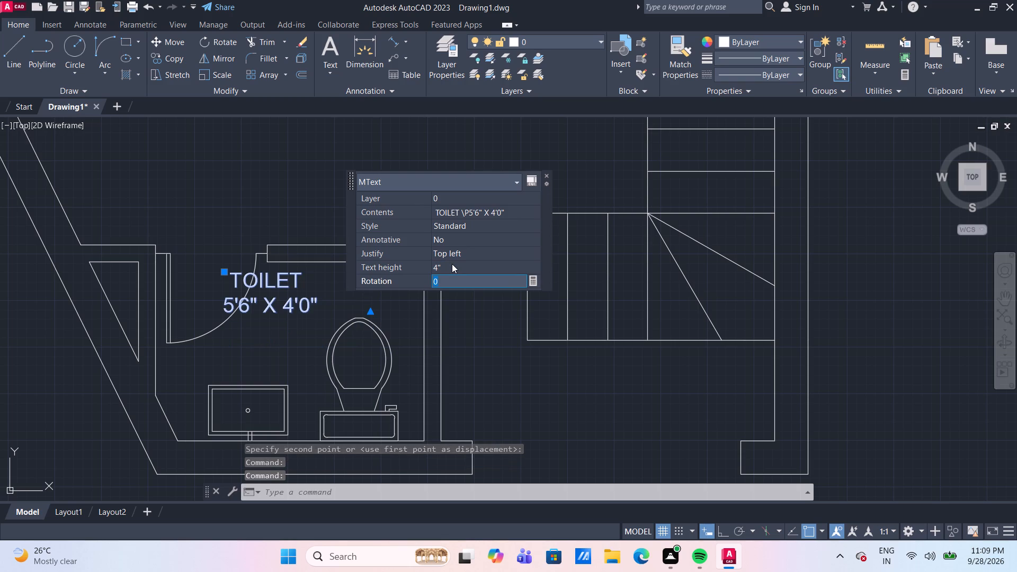
key("Escape")
Move the small toilet room's label clear of the door swing, into the space above the WC.
left_click(245, 275)
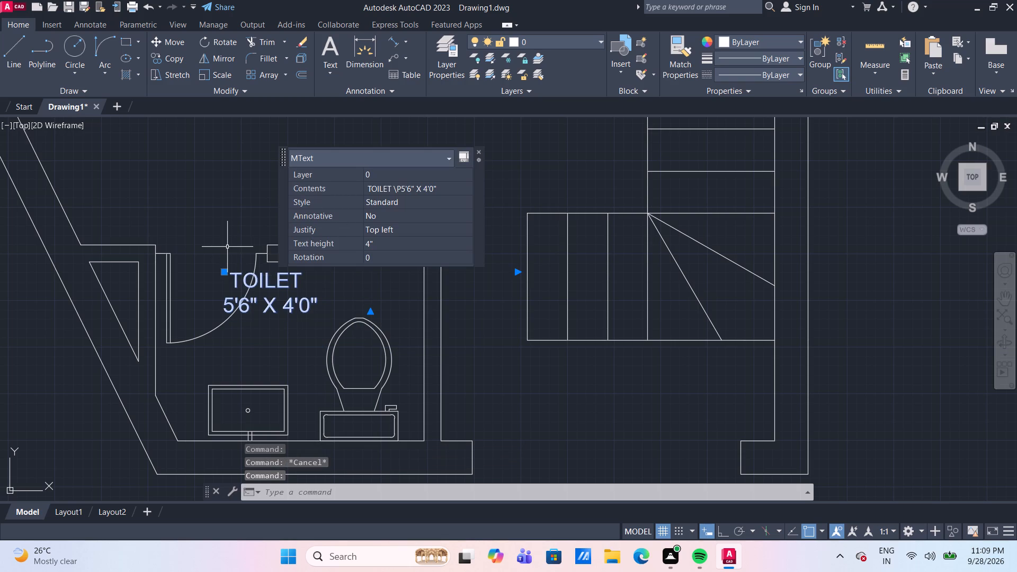
key("m")
key("Return")
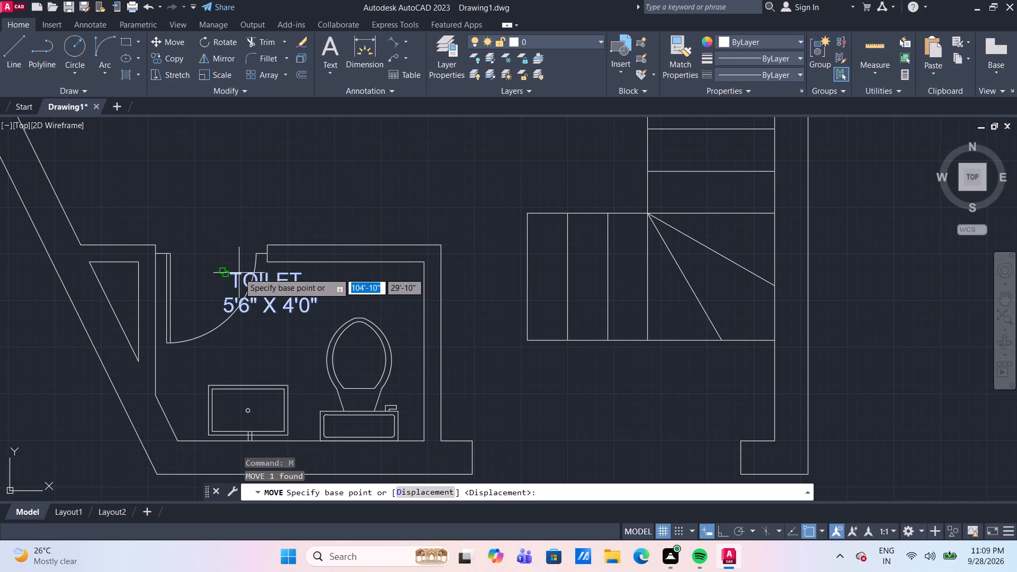
scroll(242, 278, "up", 2)
left_click(247, 279)
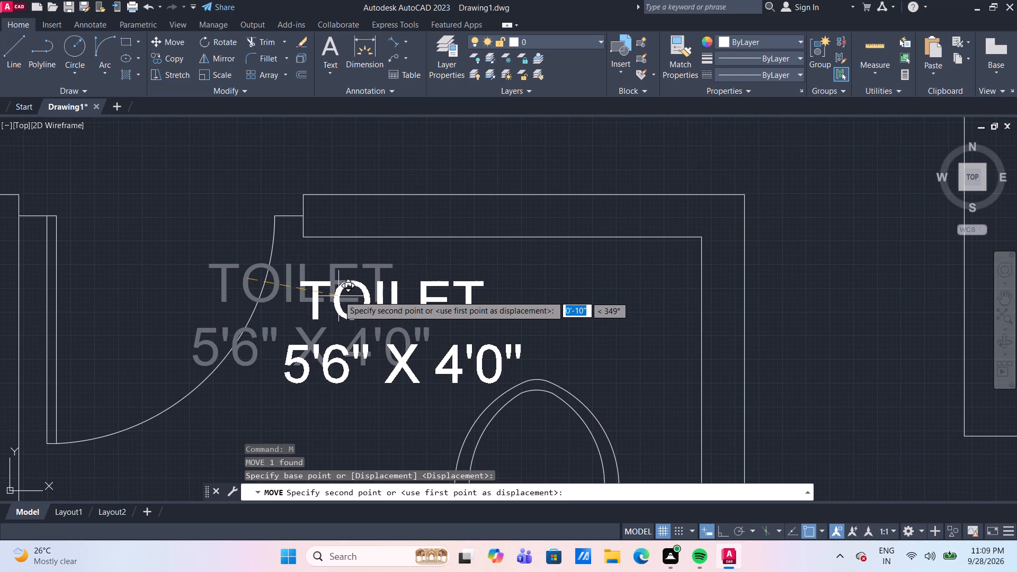
left_click(327, 300)
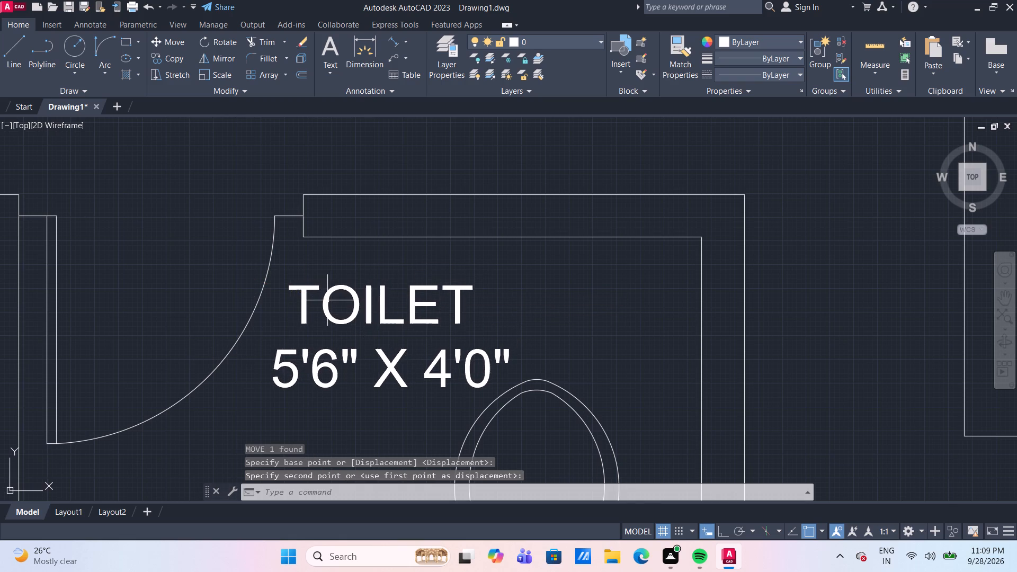
Replace the whole text of the label on the dining table with "DINING" and finish editing.
scroll(327, 300, "down", 1)
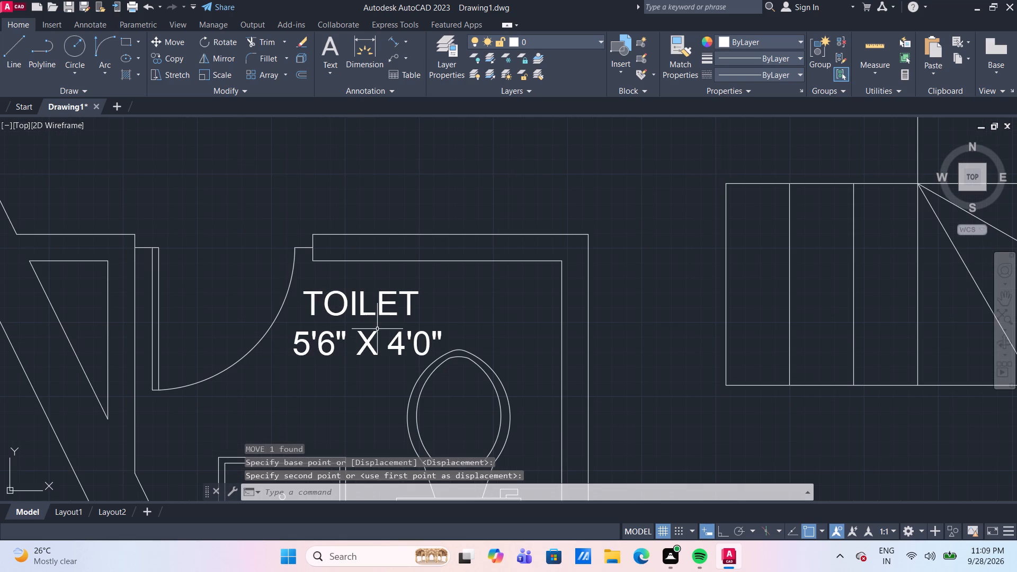
scroll(387, 319, "down", 3)
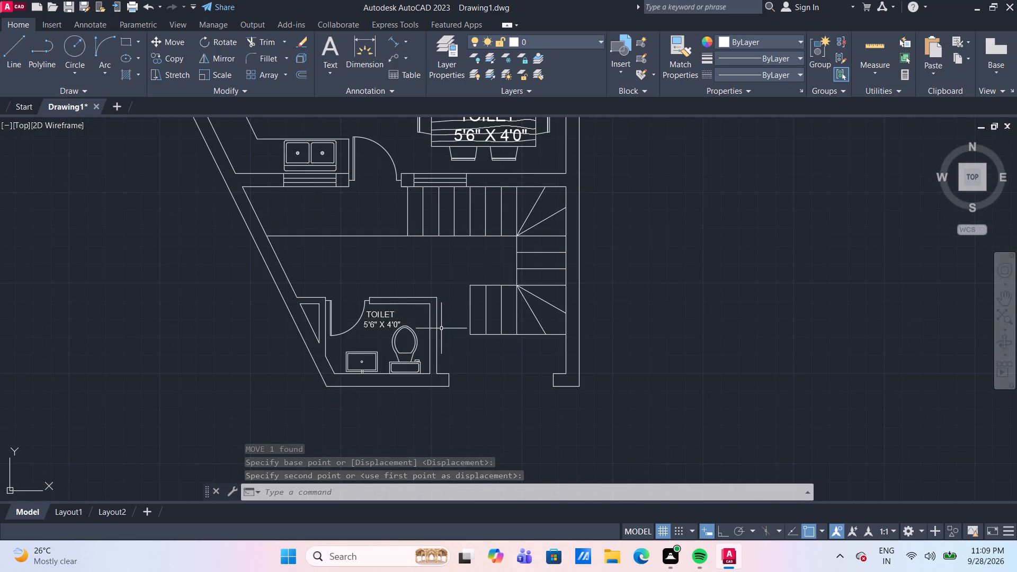
middle_click_drag(438, 217, 423, 316)
scroll(488, 213, "up", 2)
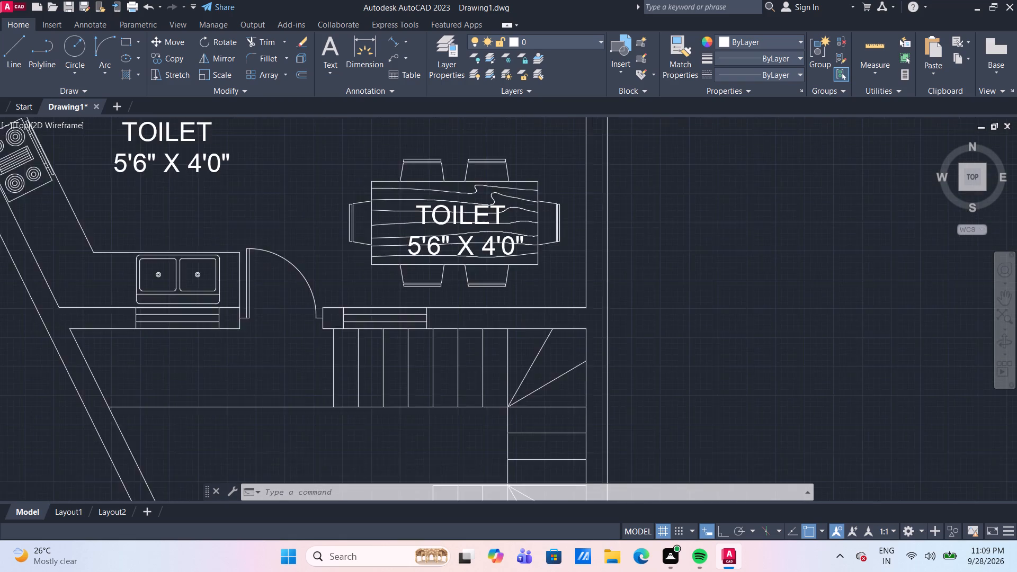
double_click(505, 216)
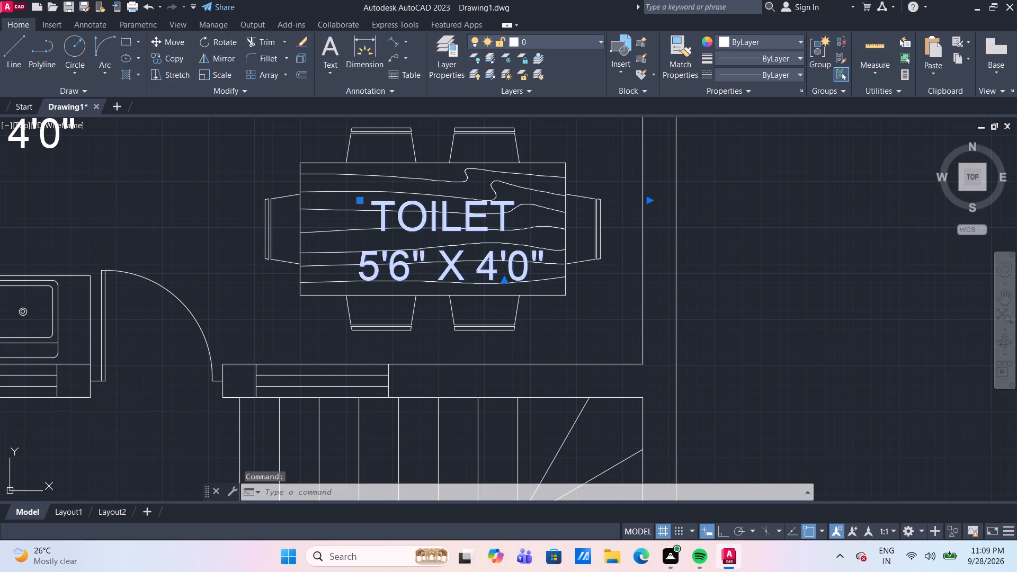
key("Down")
type("00")
key("Right")
key("Right")
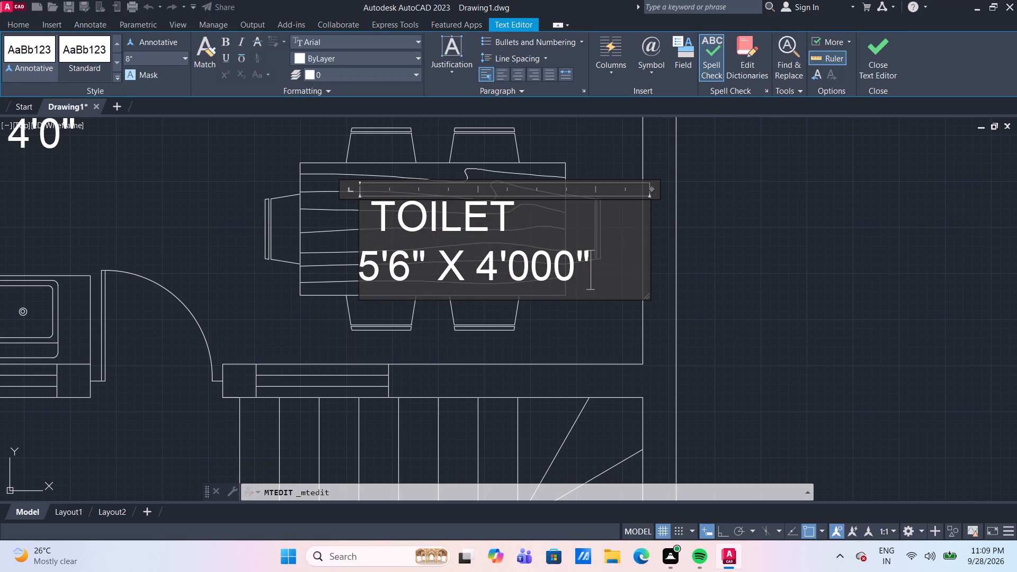
key("BackSpace")
key("BackSpace")
key("BackSpace")
key("BackSpace")
key("BackSpace")
key("BackSpace")
key("BackSpace")
key("BackSpace")
key("BackSpace")
key("BackSpace")
key("BackSpace")
key("BackSpace")
key("BackSpace")
key("BackSpace")
key("BackSpace")
key("BackSpace")
key("BackSpace")
key("BackSpace")
key("BackSpace")
key("BackSpace")
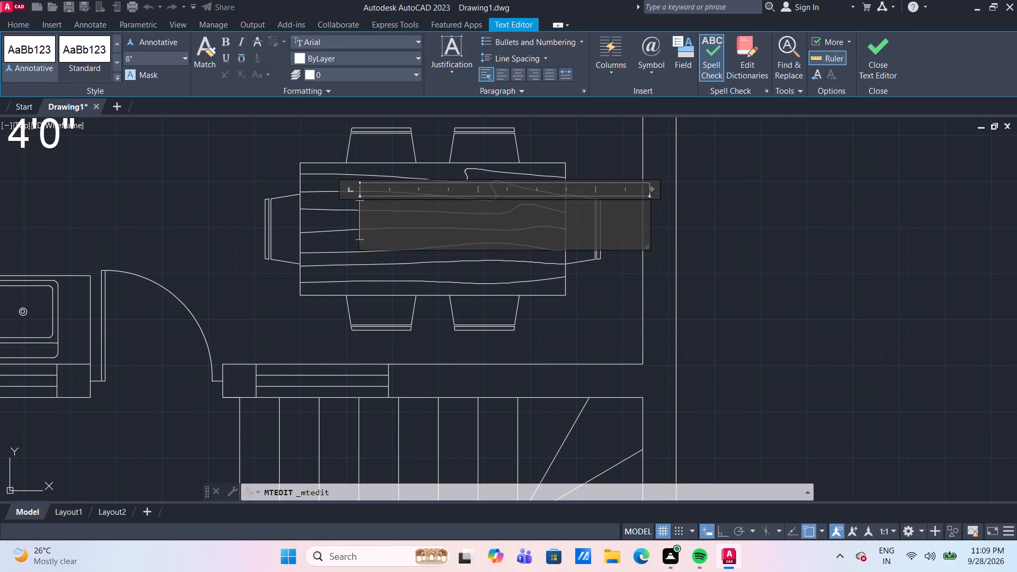
type("DINING")
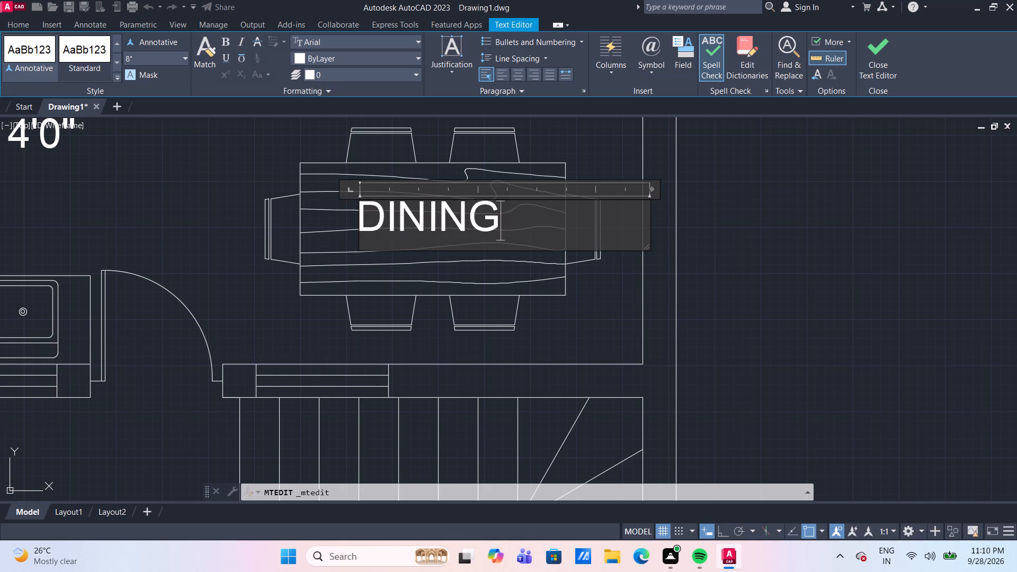
left_click(569, 323)
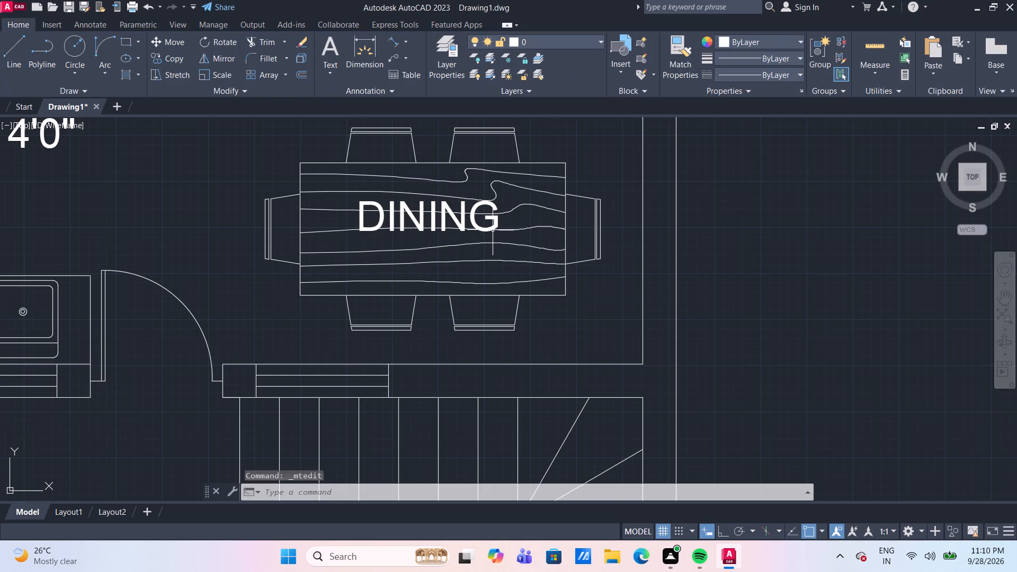
scroll(493, 230, "down", 2)
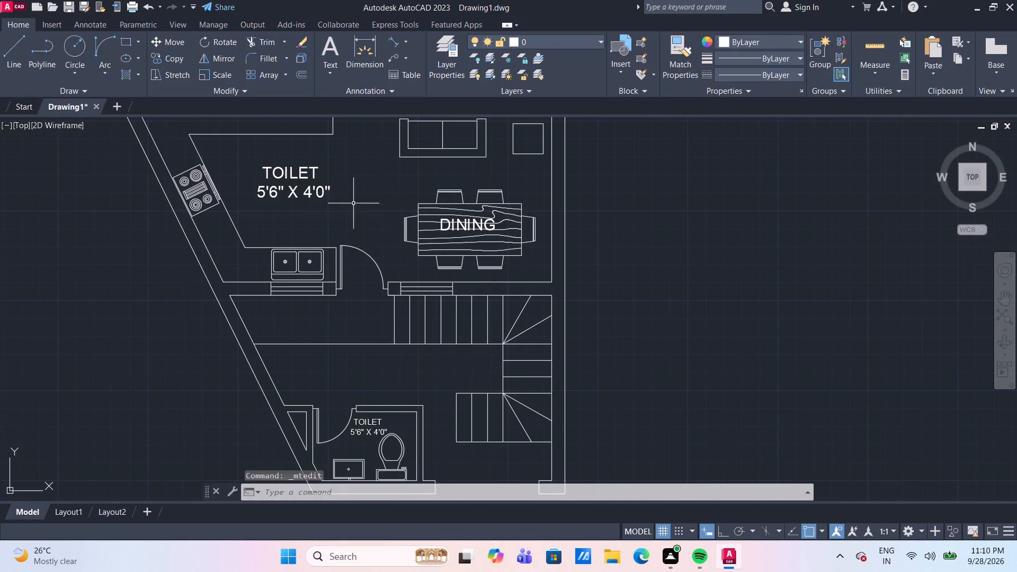
Replace the room name in the label between the stove and the dining table with "KITCHEN".
middle_click_drag(289, 191, 316, 222)
scroll(318, 210, "up", 3)
double_click(320, 205)
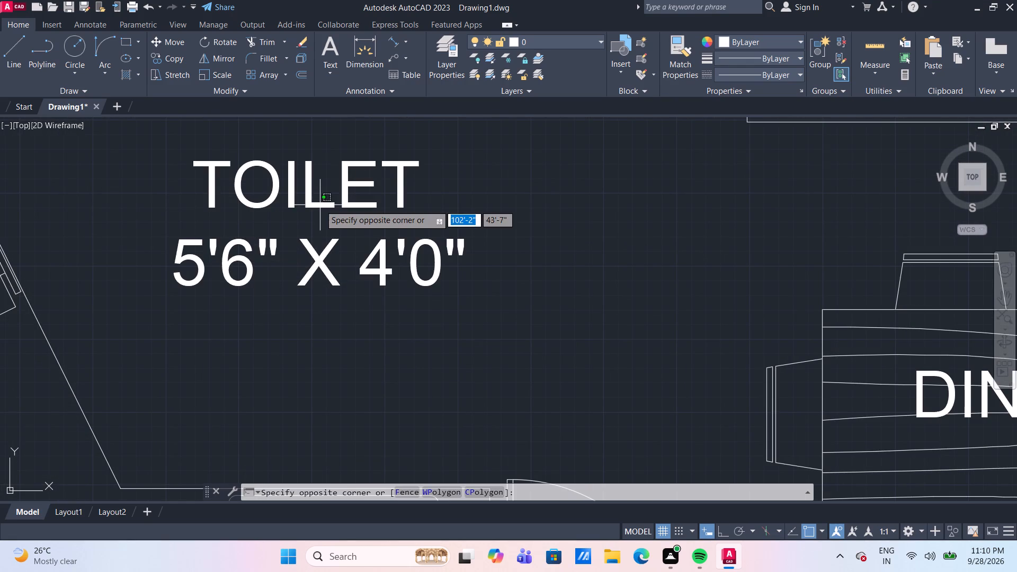
double_click(311, 188)
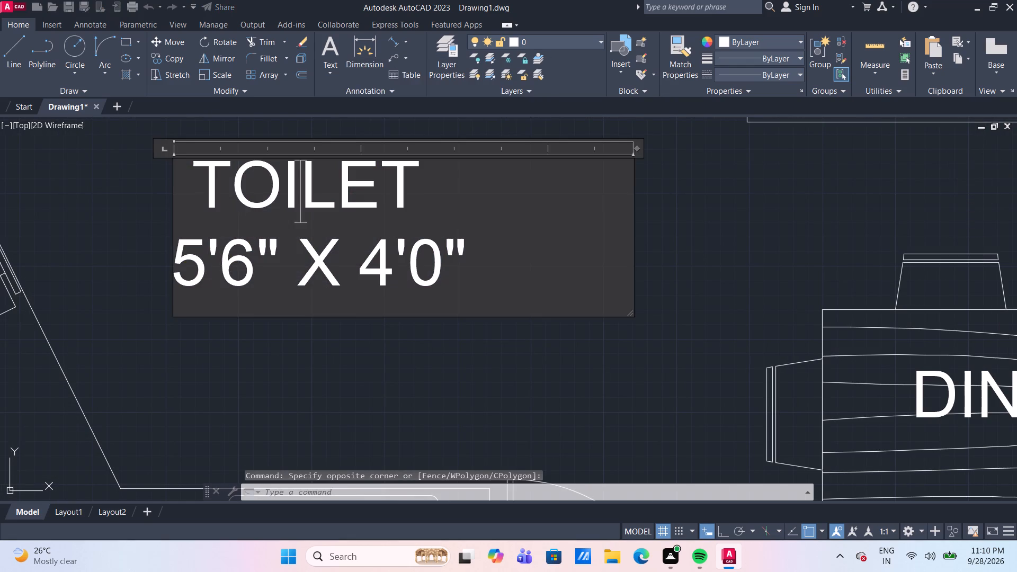
left_click(442, 191)
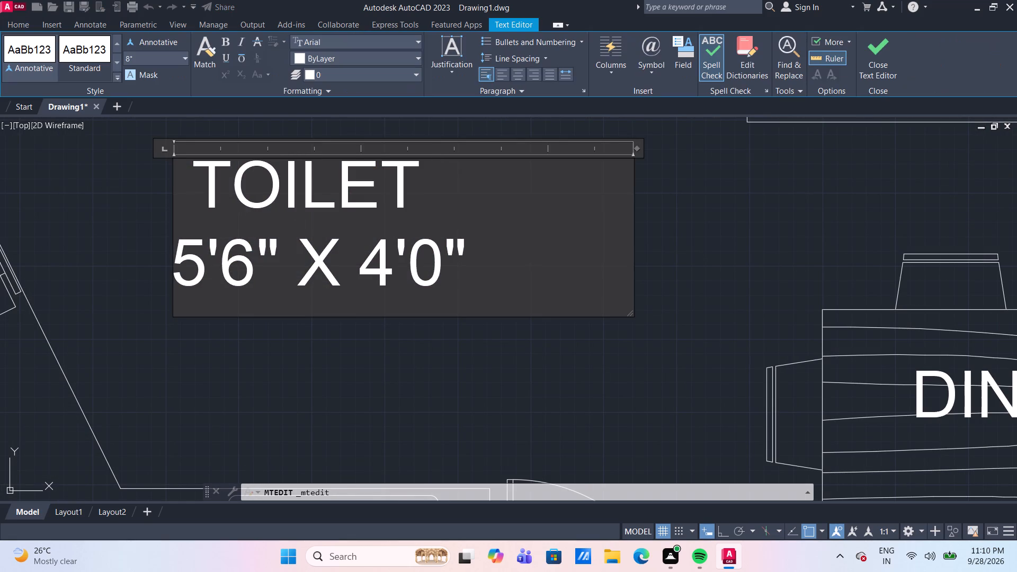
key("BackSpace")
key("BackSpace")
key("BackSpace")
key("BackSpace")
key("BackSpace")
key("BackSpace")
key("BackSpace")
key("BackSpace")
key("BackSpace")
key("BackSpace")
key("BackSpace")
key("BackSpace")
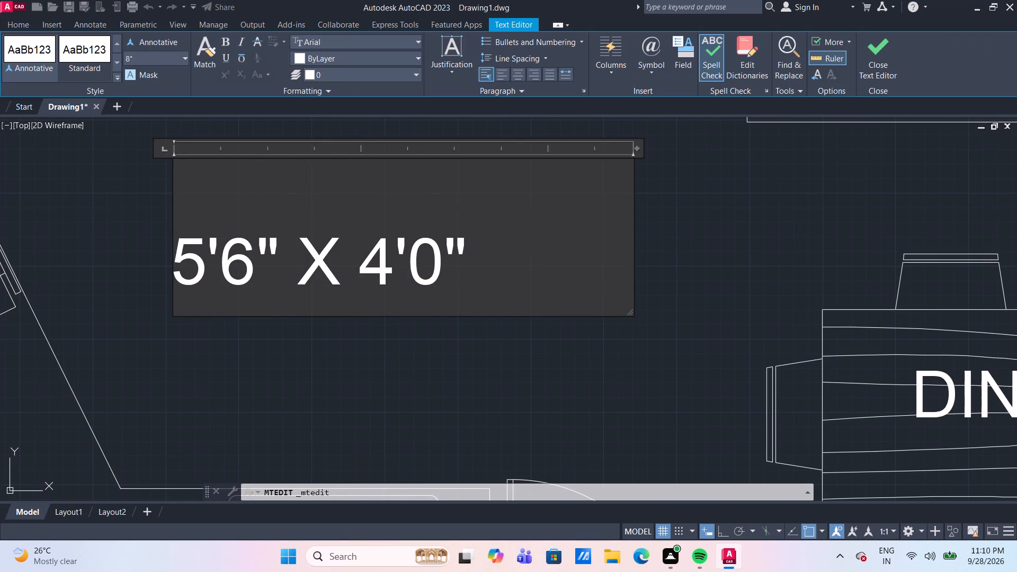
type("KITCHEN")
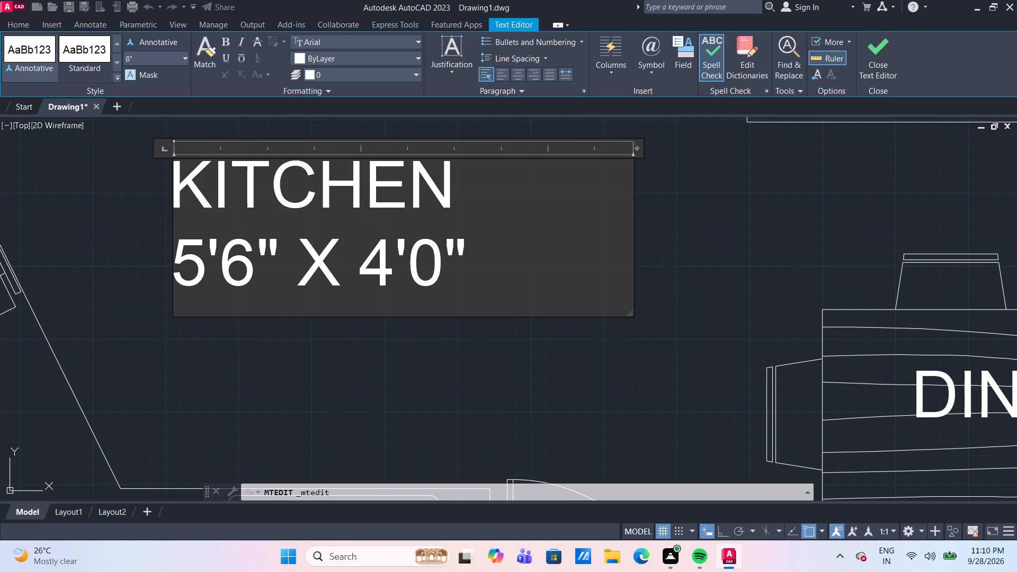
Change the size line of the KITCHEN label to 12'8" X 11'0".
left_click(254, 262)
key("BackSpace")
key("BackSpace")
key("BackSpace")
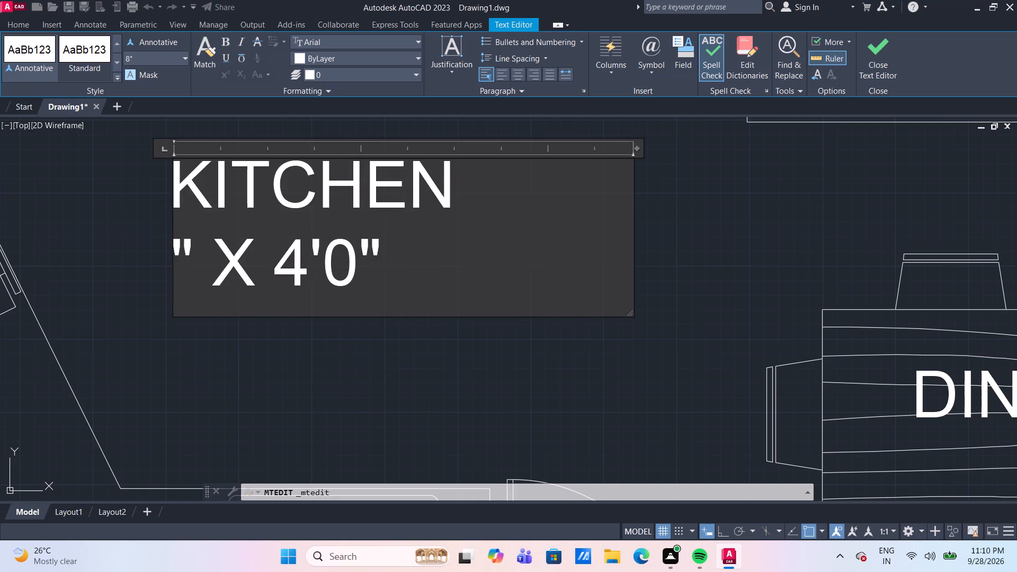
type("12'")
key("8")
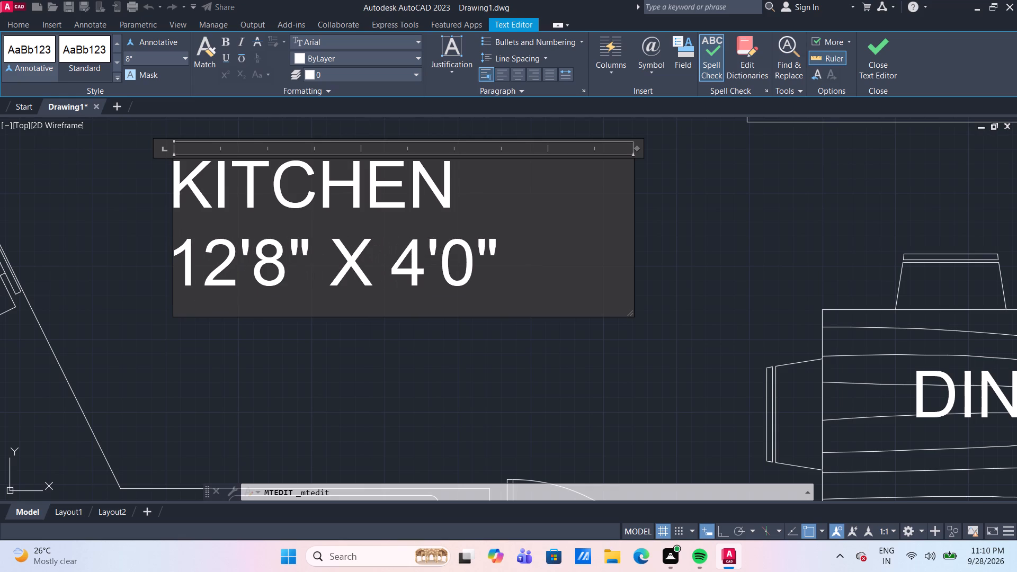
key("Right")
key("Right")
key("Right")
key("Right")
key("Right")
key("BackSpace")
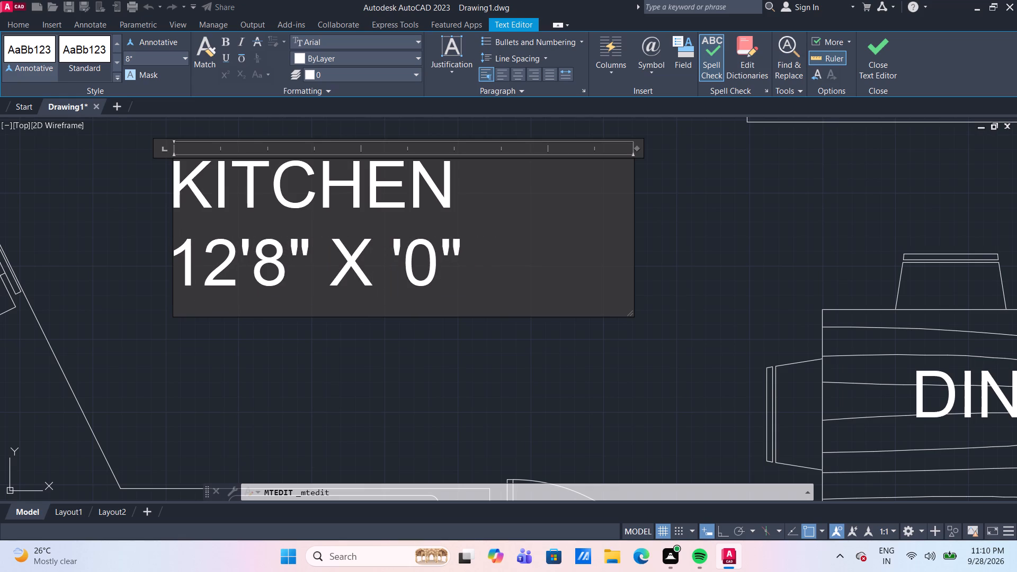
type("11")
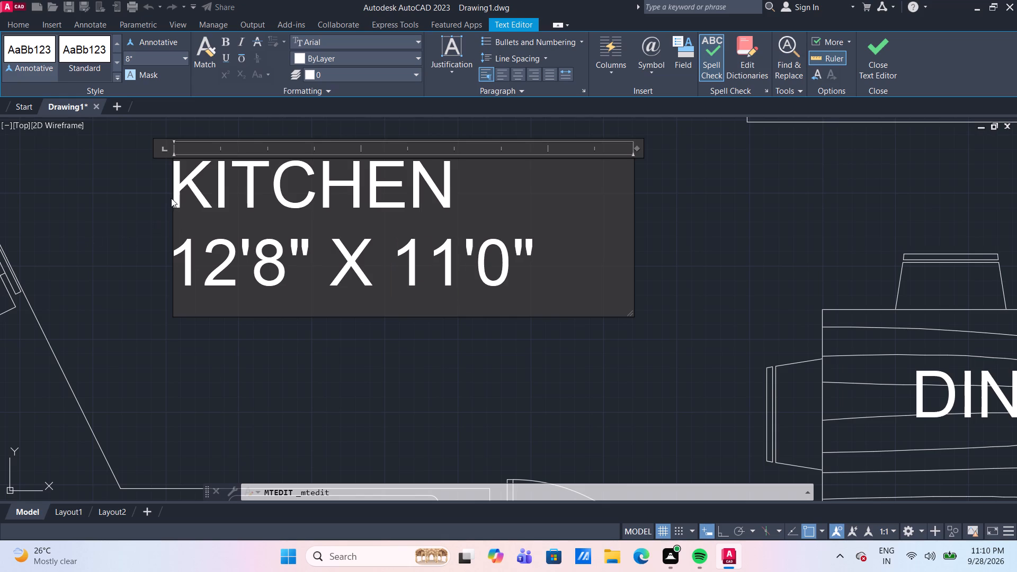
Indent the word KITCHEN by two spaces above its size line and finish editing the label.
left_click(175, 202)
key("space")
key("space")
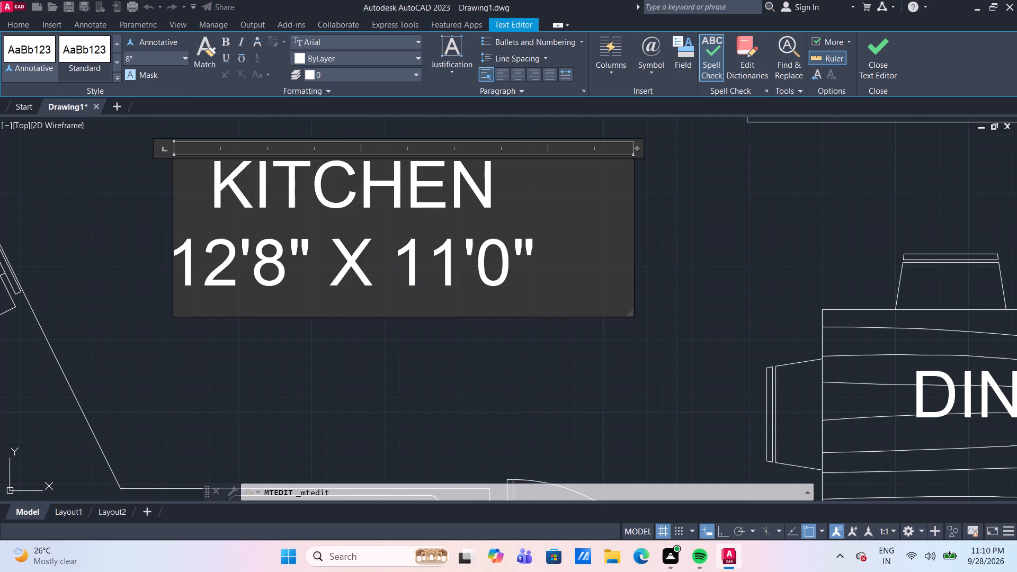
left_click(289, 394)
Replace the room name in the toilet label beside the sofas and centre table with "LOBBY".
scroll(287, 379, "down", 2)
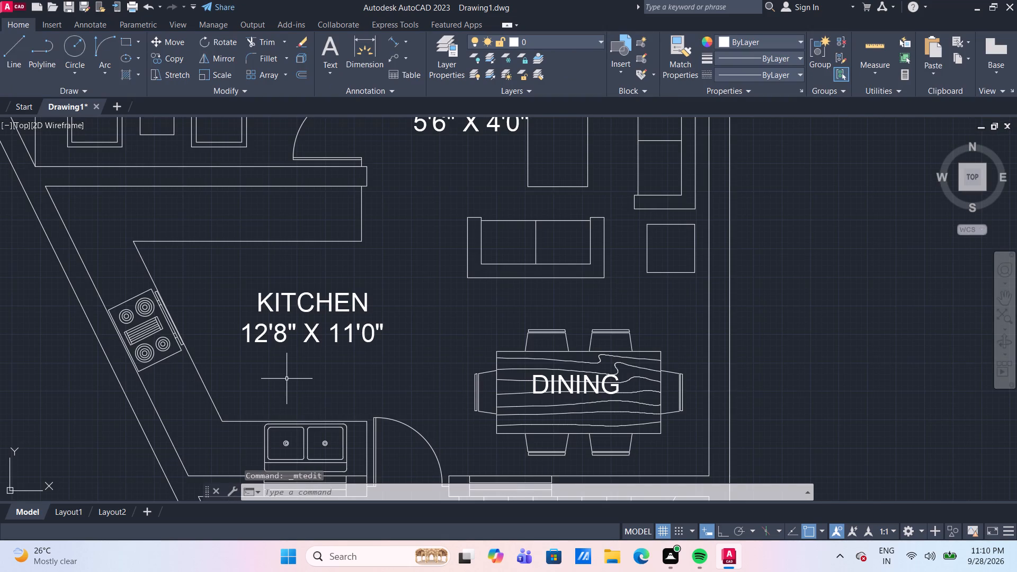
middle_click_drag(483, 168, 456, 305)
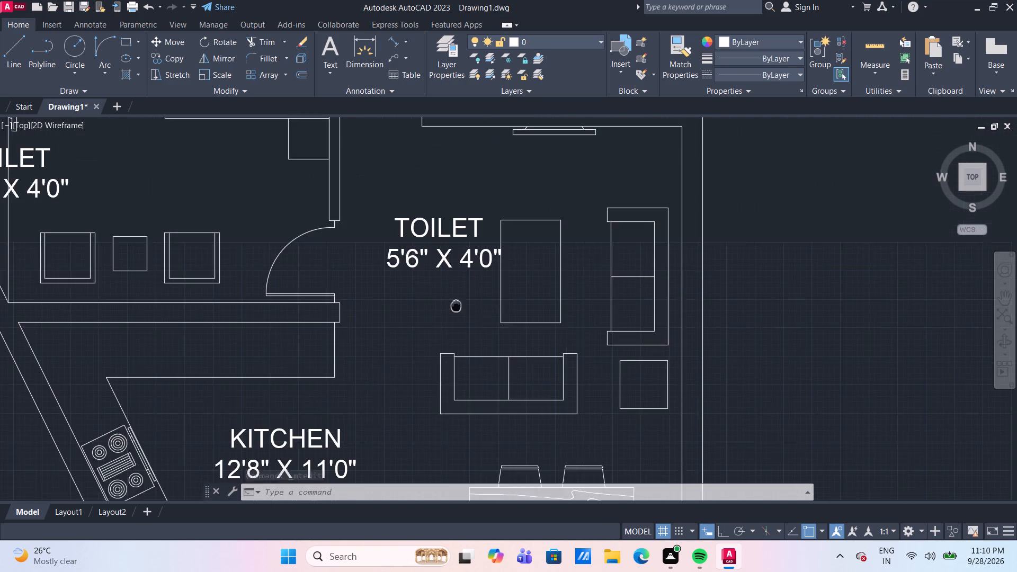
middle_click_drag(456, 305, 454, 312)
scroll(477, 232, "up", 2)
double_click(468, 222)
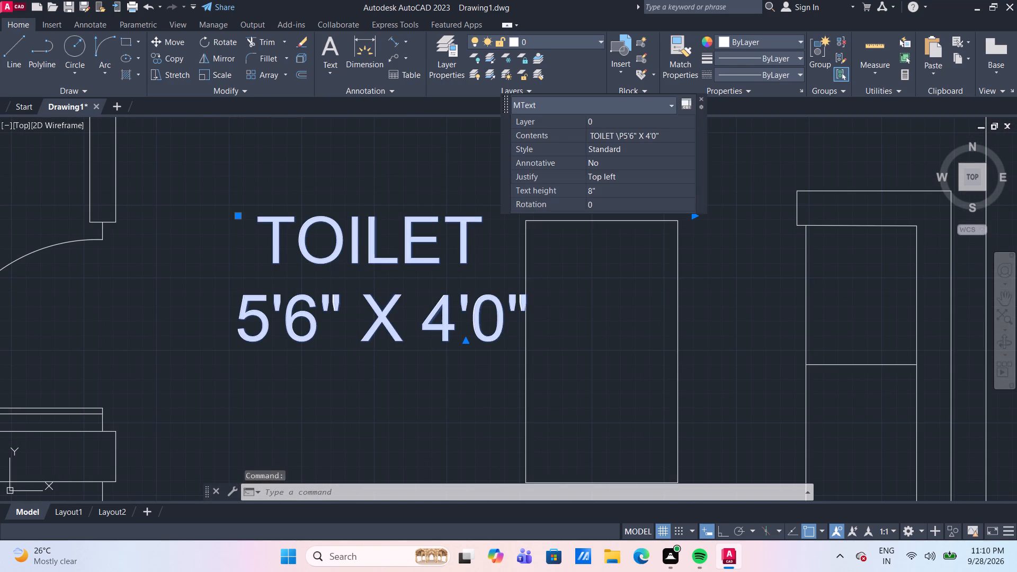
left_click(532, 312)
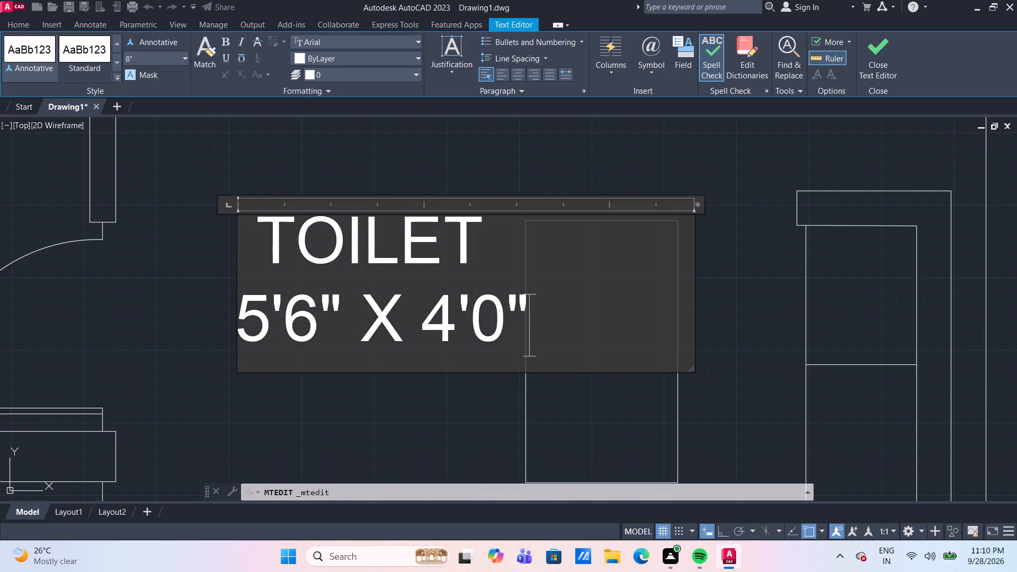
left_click(500, 239)
key("BackSpace")
key("BackSpace")
key("BackSpace")
key("BackSpace")
key("BackSpace")
key("BackSpace")
key("BackSpace")
key("BackSpace")
key("BackSpace")
key("BackSpace")
key("BackSpace")
key("BackSpace")
type("LOBBY")
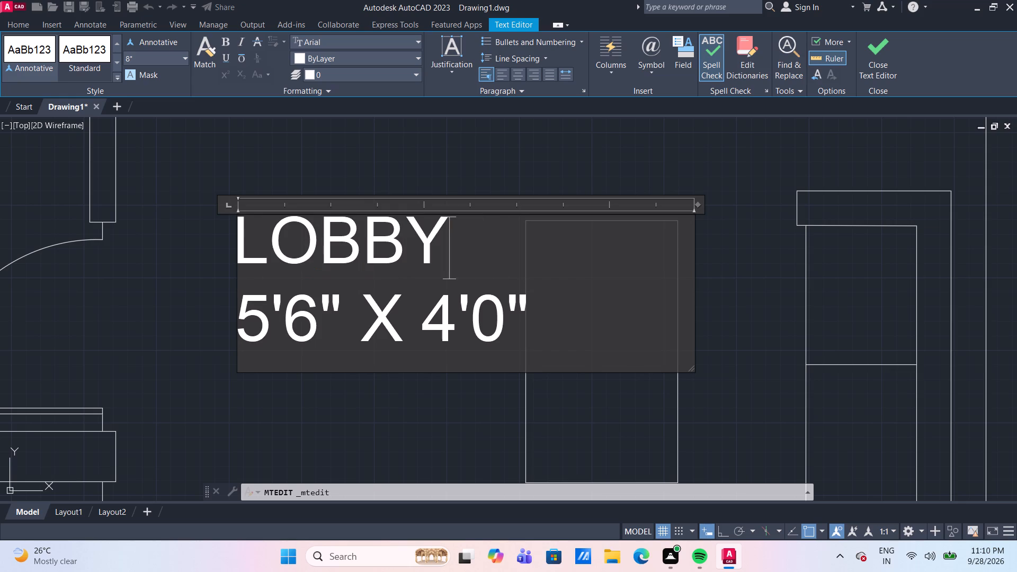
Change the LOBBY label's size to 12'6" X 17'9", with 17'9" on its own line, and finish editing.
key("Down")
left_click(270, 312)
key("BackSpace")
type("12")
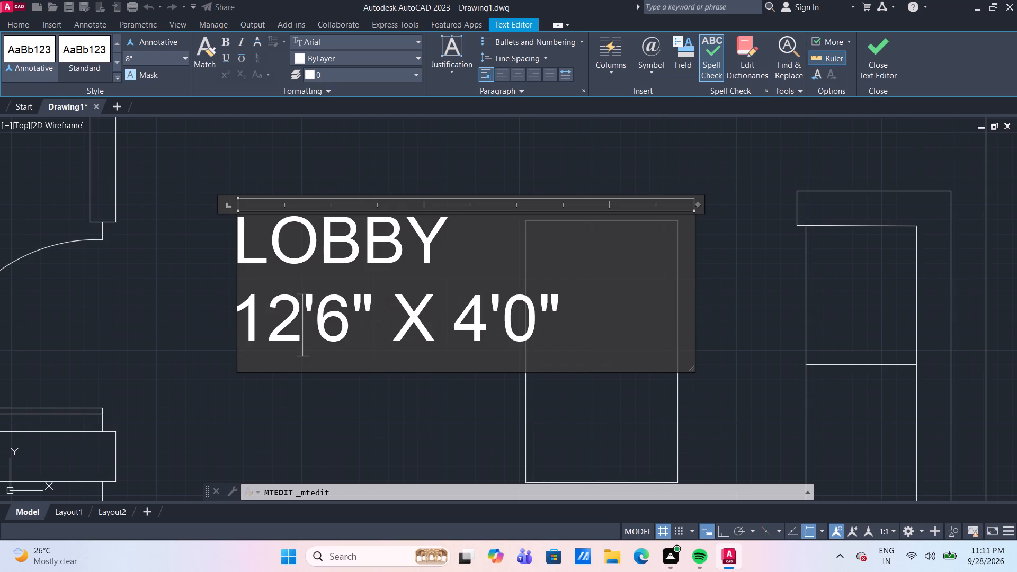
key("Right")
key("Right")
key("Right")
key("Right")
key("Right")
key("Right")
key("Return")
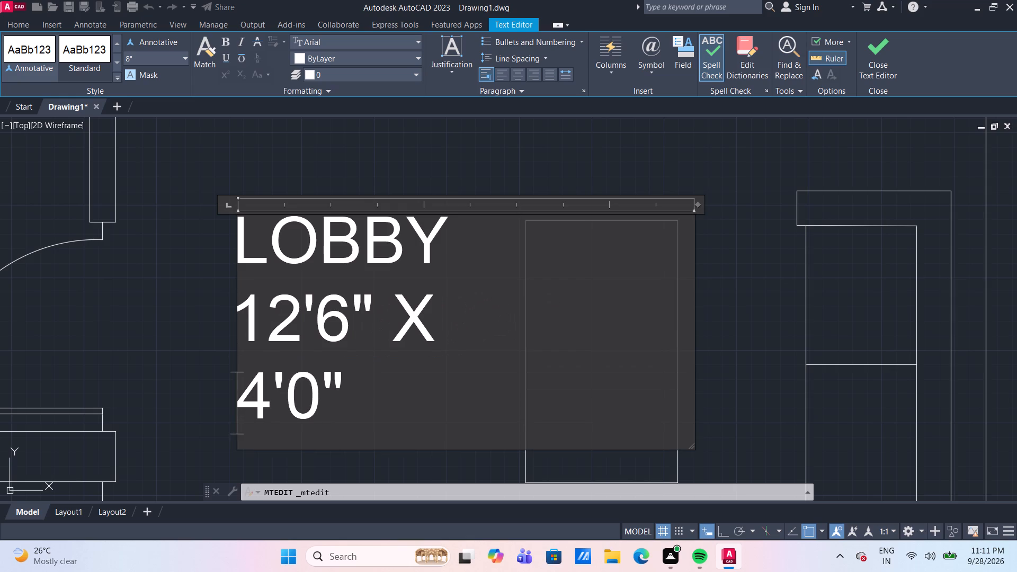
key("Right")
key("BackSpace")
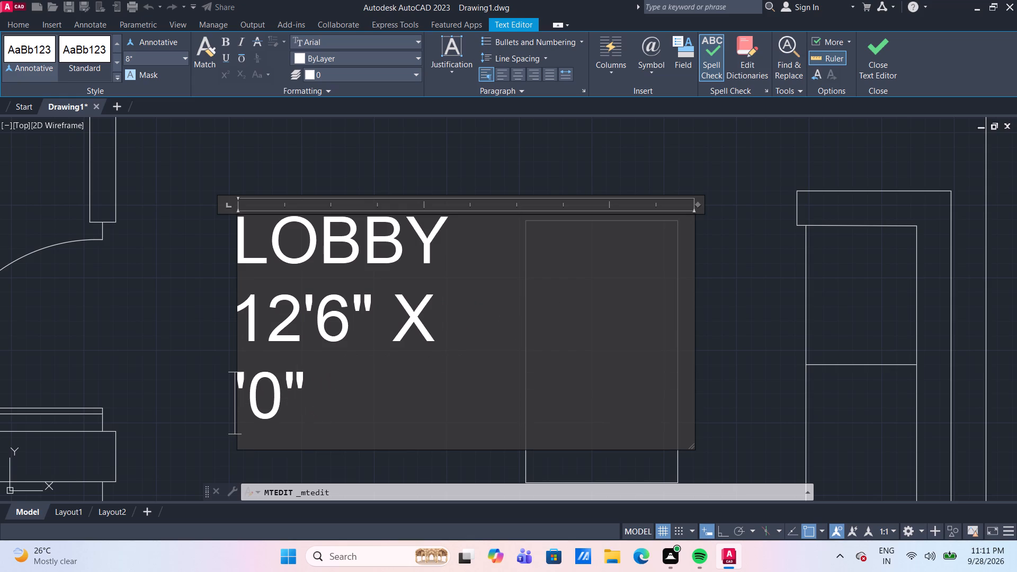
type("17")
key("Right")
key("Right")
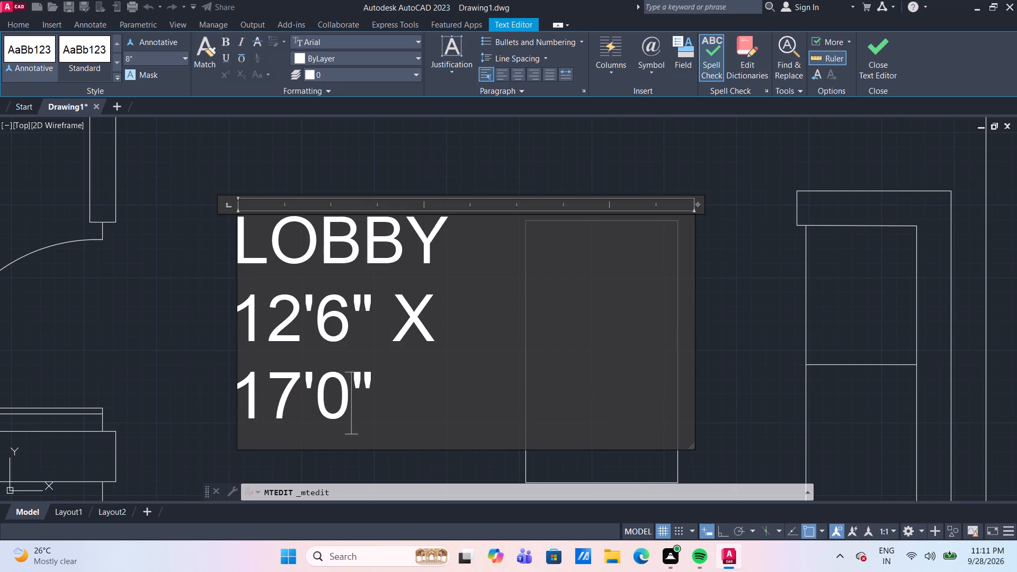
key("BackSpace")
key("9")
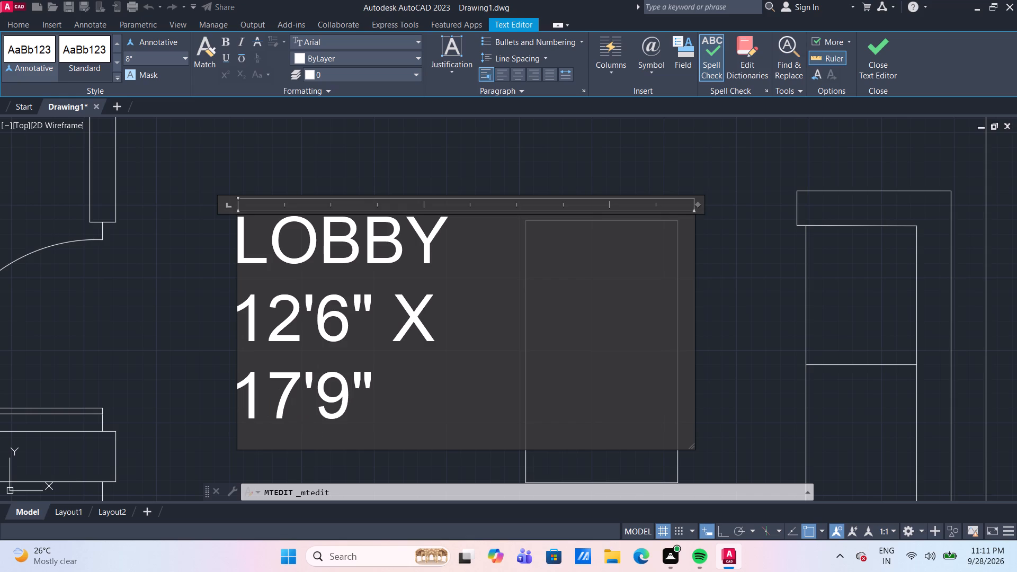
scroll(317, 282, "down", 3)
left_click(306, 346)
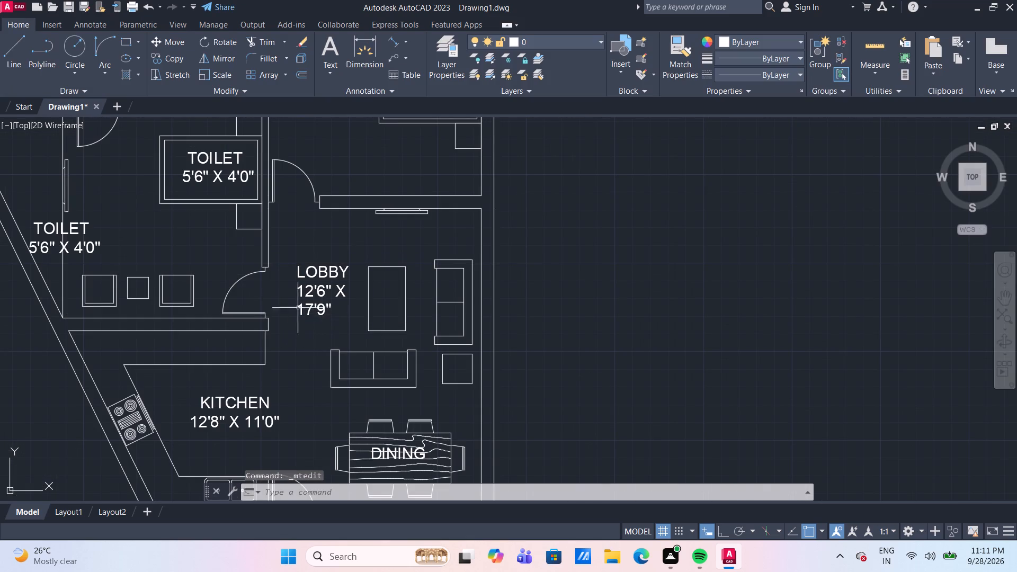
Replace the room name in the toilet label on the bed with "BEDROOM 2".
middle_click_drag(133, 248, 237, 254)
middle_click_drag(262, 228, 297, 310)
scroll(361, 247, "up", 2)
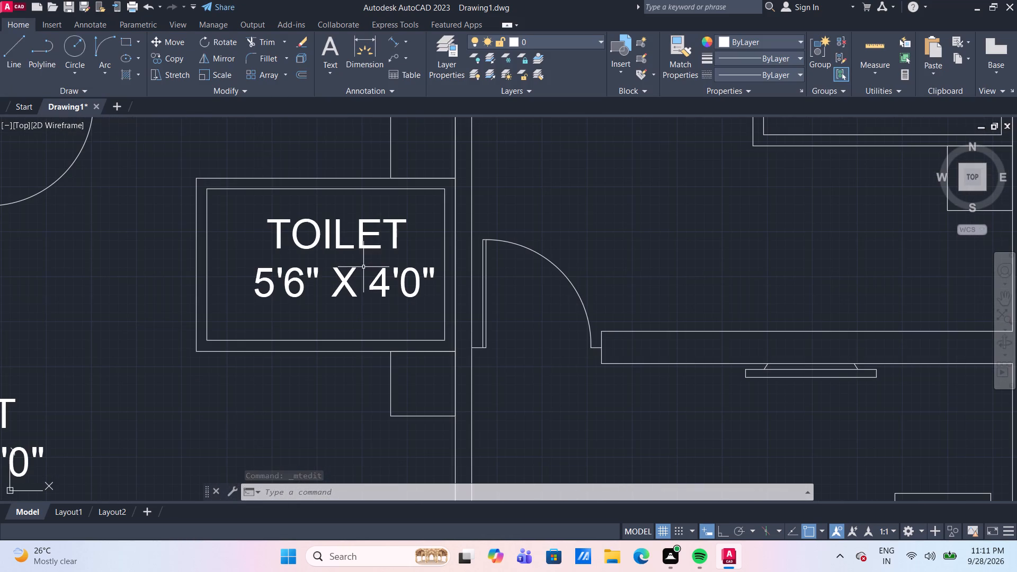
double_click(369, 240)
double_click(365, 222)
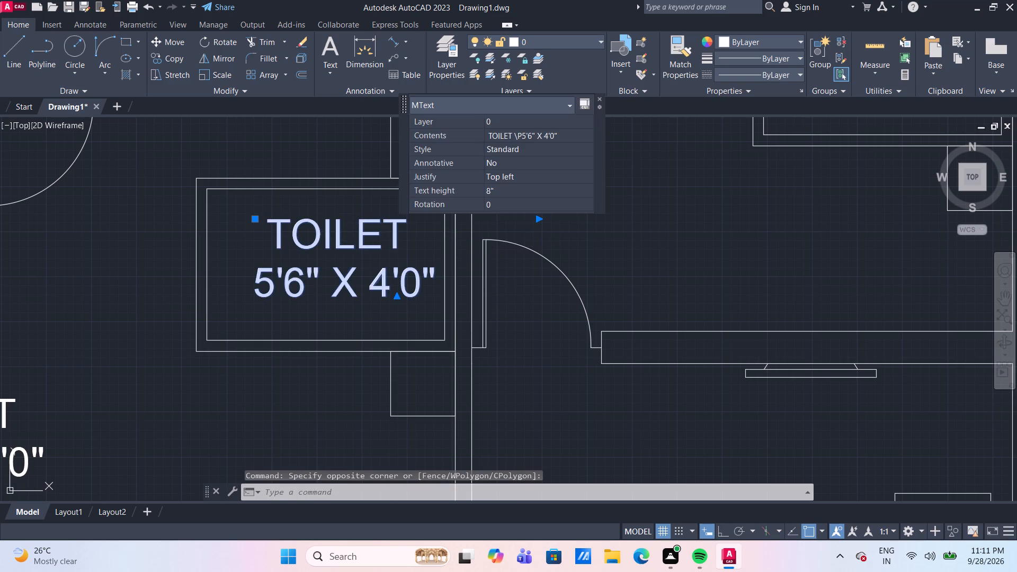
left_click(408, 237)
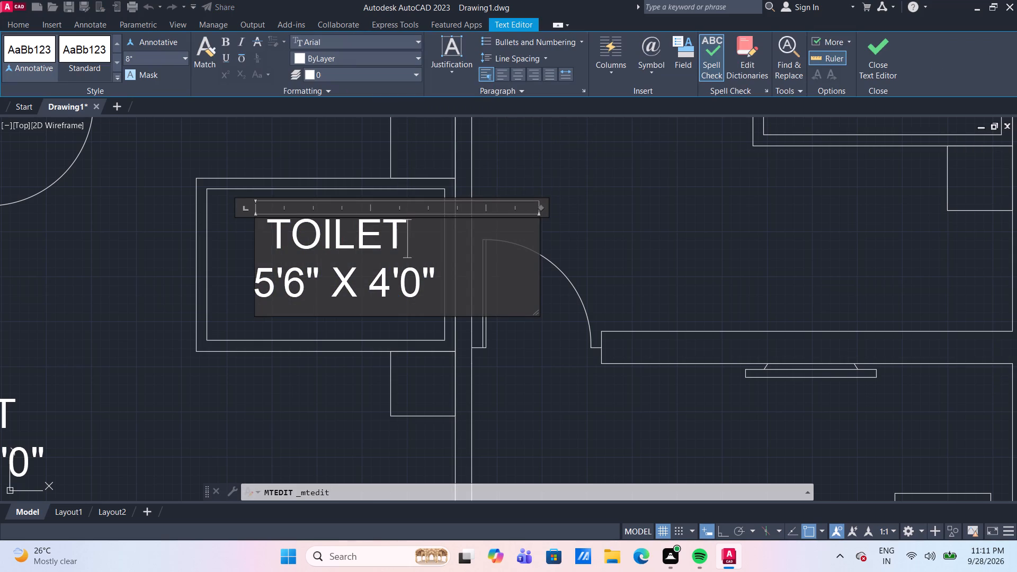
key("BackSpace")
key("BackSpace")
key("BackSpace")
key("BackSpace")
key("BackSpace")
key("BackSpace")
key("BackSpace")
key("BackSpace")
key("BackSpace")
key("BackSpace")
key("BackSpace")
key("BackSpace")
type("BED")
key("space")
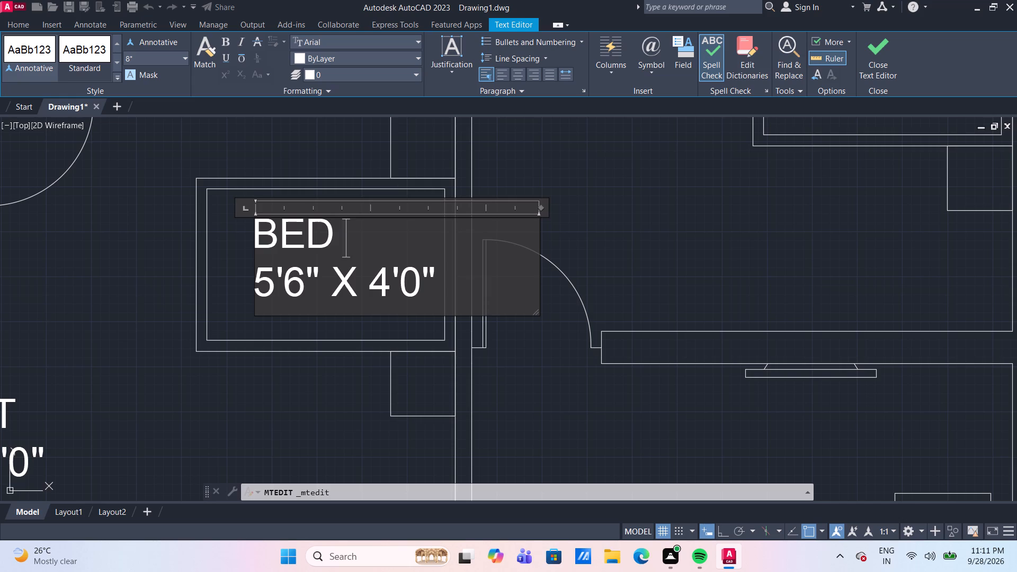
type("ROO")
key("m")
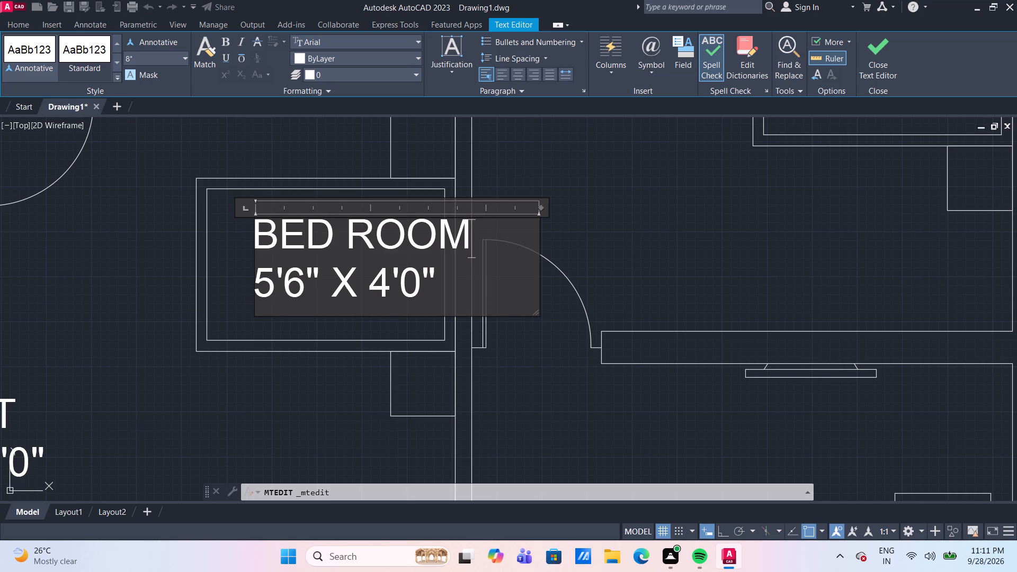
left_click(351, 242)
key("BackSpace")
key("Right")
key("Right")
key("Right")
key("Right")
key("Right")
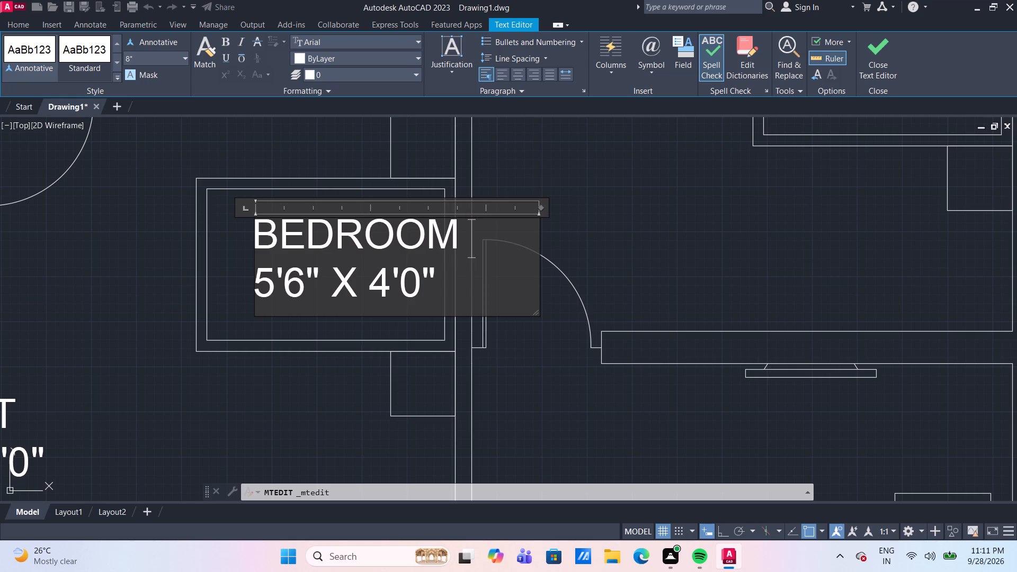
key("2")
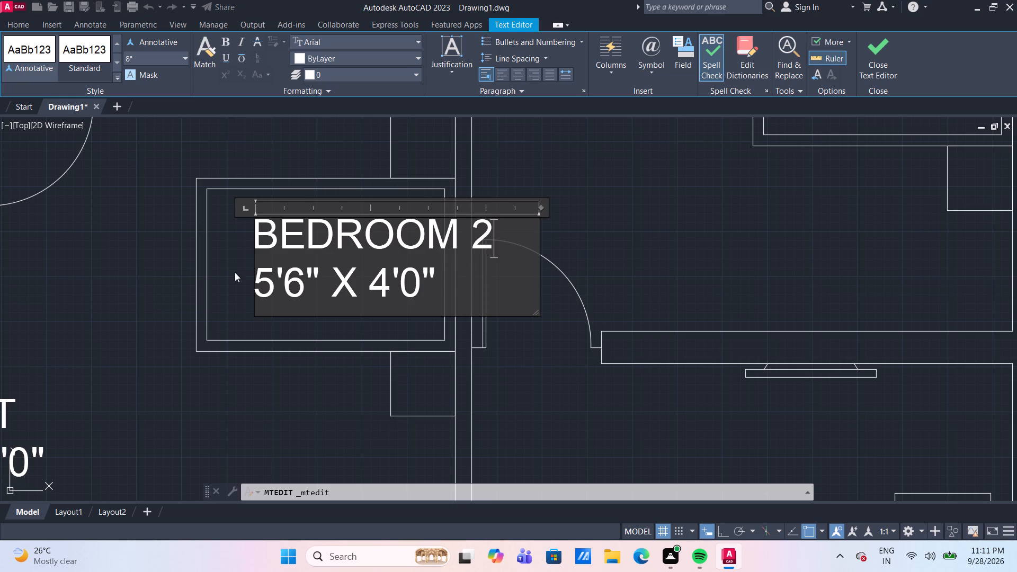
Change the size line of the BEDROOM 2 label to 12'8" X 12'6".
left_click(276, 281)
key("BackSpace")
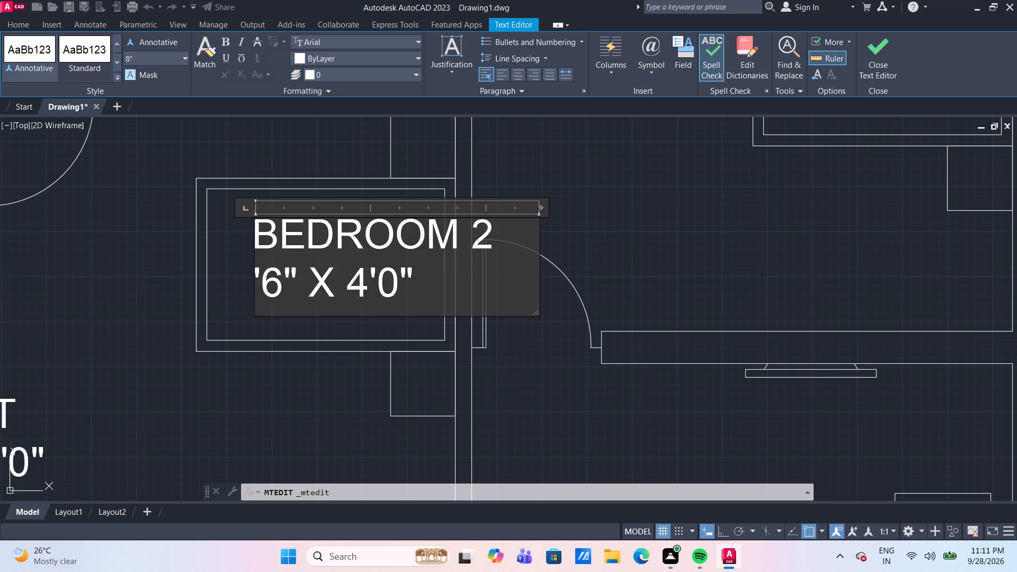
type("12")
key("Right")
key("Right")
key("BackSpace")
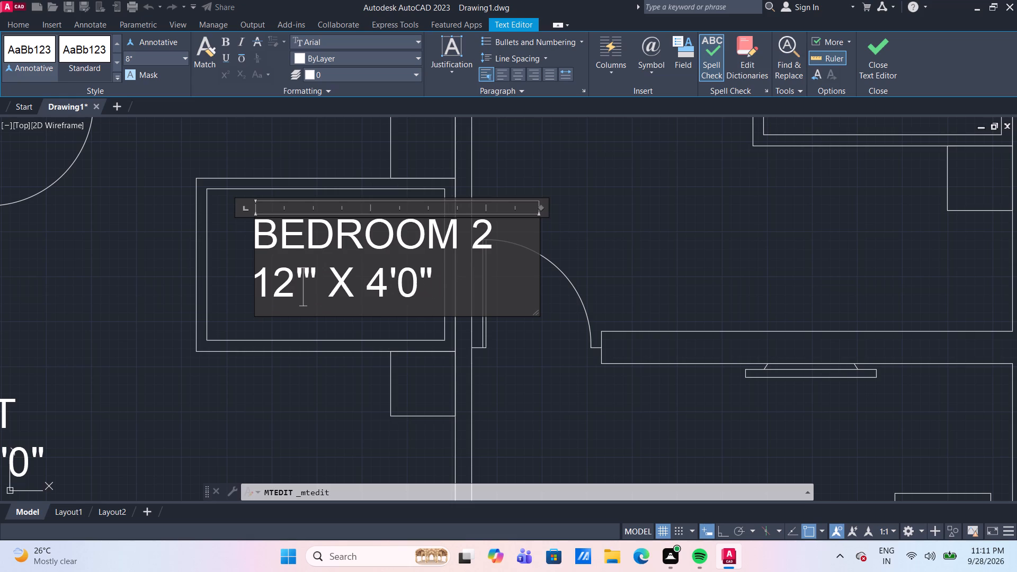
key("8")
key("Right")
key("Right")
key("Right")
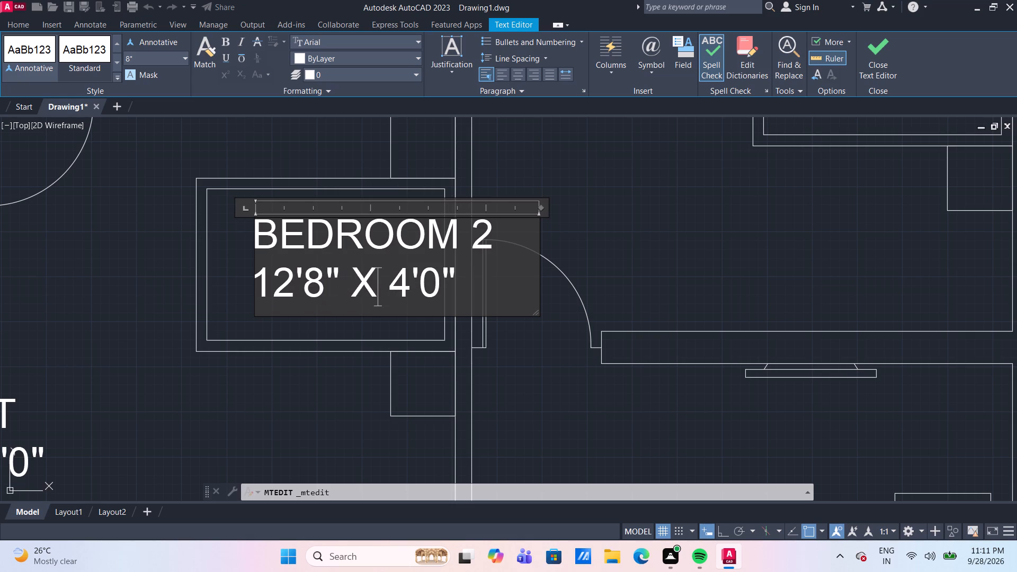
key("Right")
key("Right")
key("BackSpace")
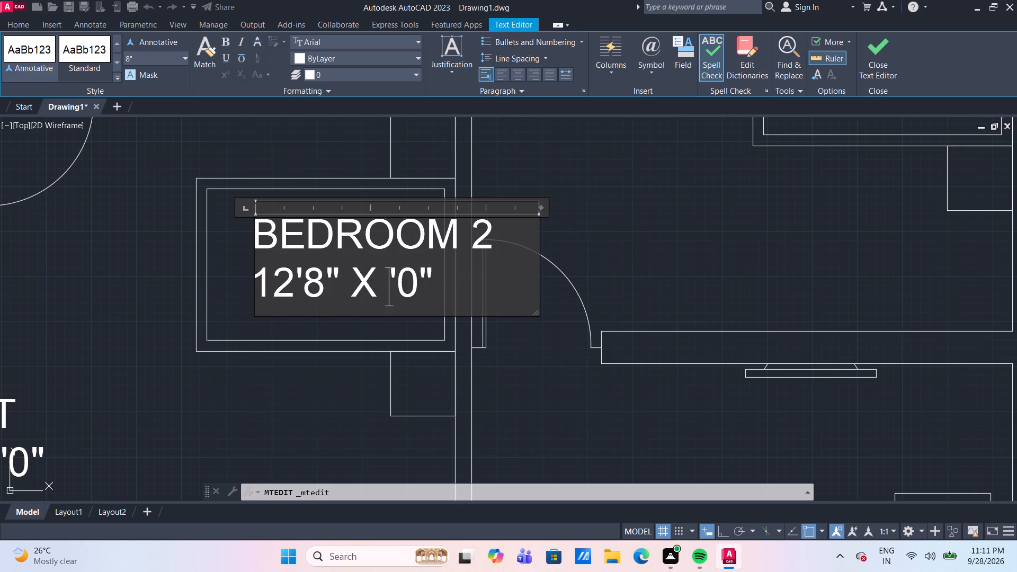
type("12")
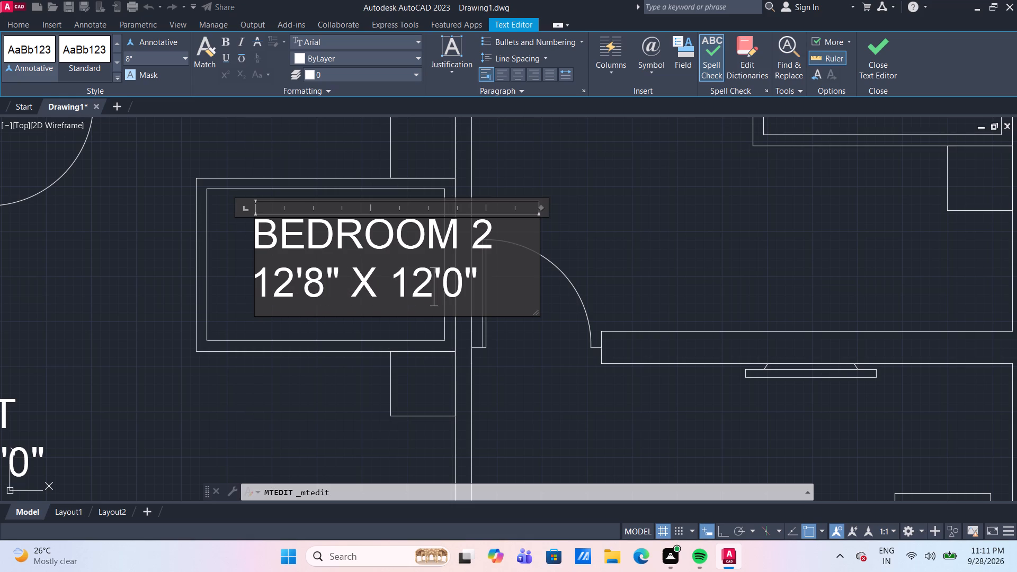
key("Right")
key("Right")
key("BackSpace")
key("6")
Set the text height of the whole BEDROOM 2 label to 6" and finish editing.
left_click(151, 59)
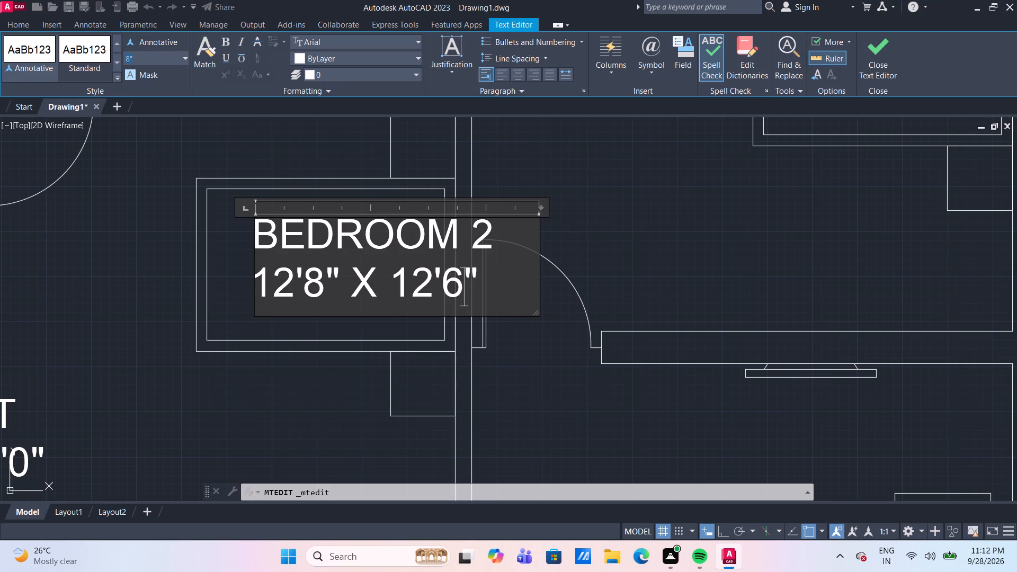
left_click(381, 242)
key("ctrl+a")
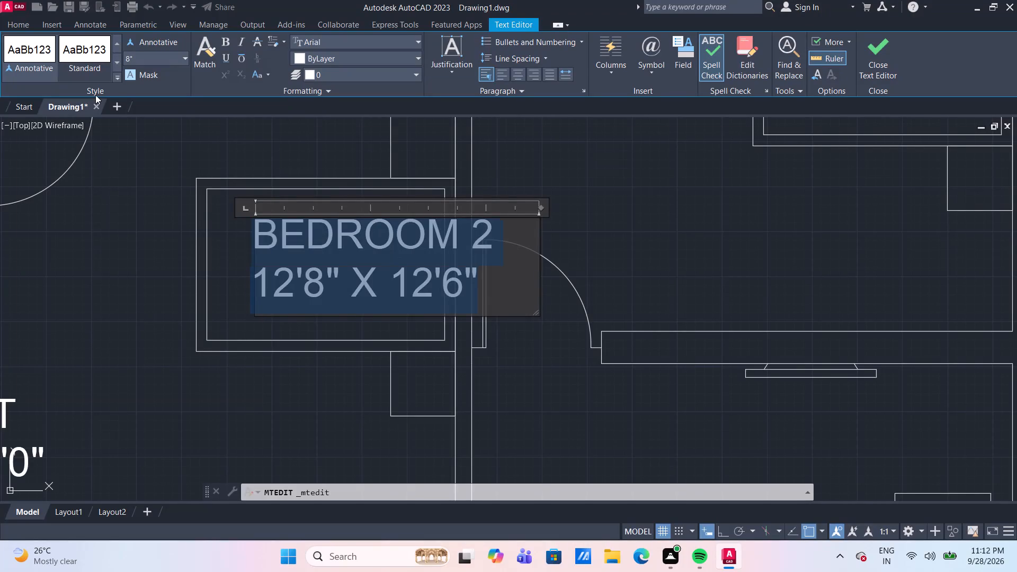
left_click(136, 61)
type("6\"")
key("Return")
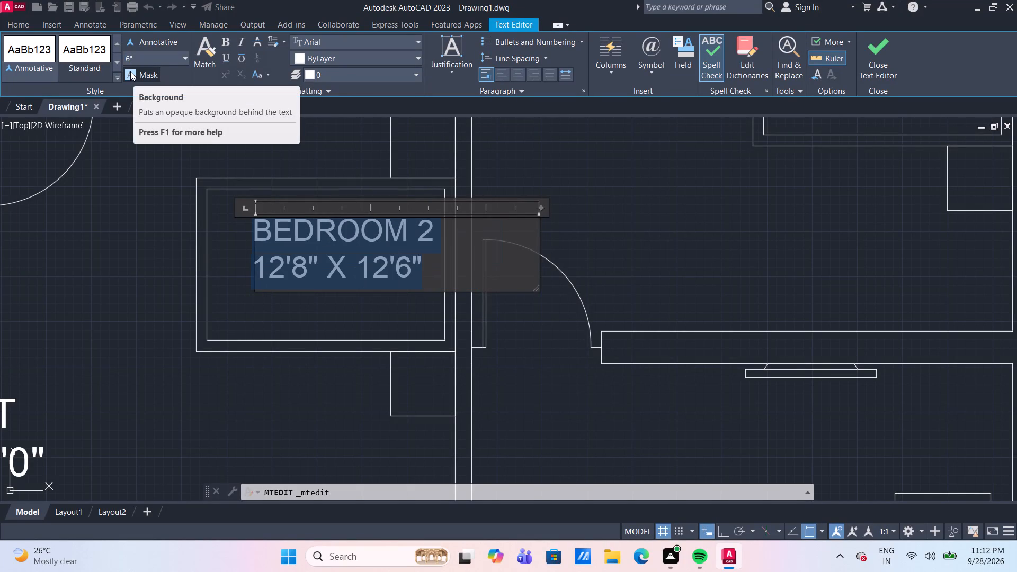
left_click(247, 317)
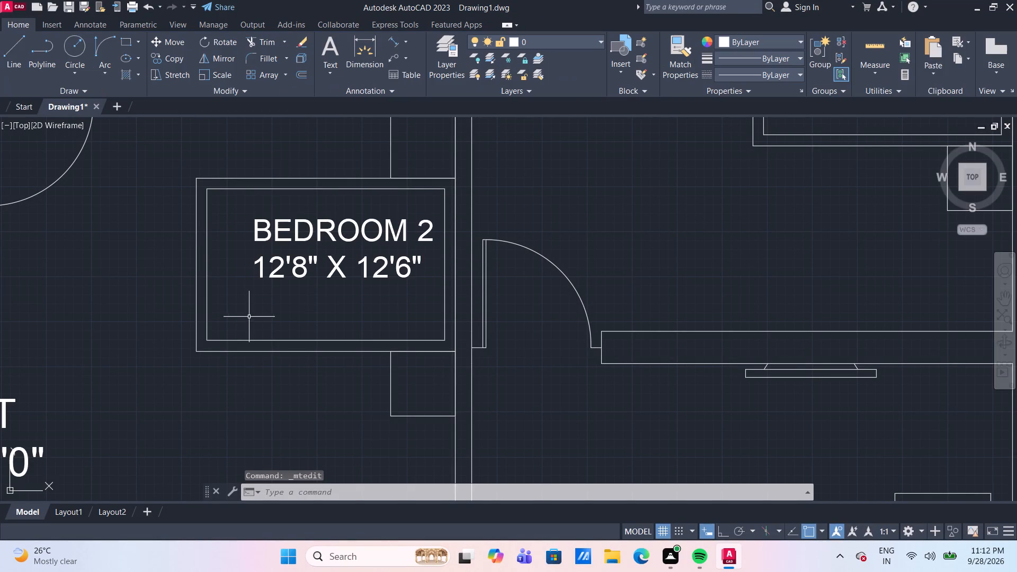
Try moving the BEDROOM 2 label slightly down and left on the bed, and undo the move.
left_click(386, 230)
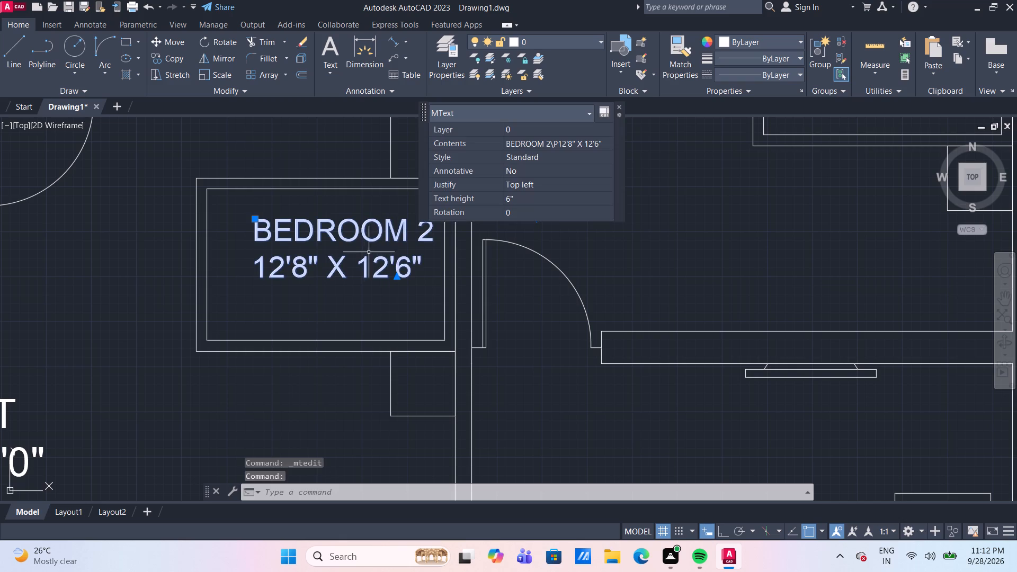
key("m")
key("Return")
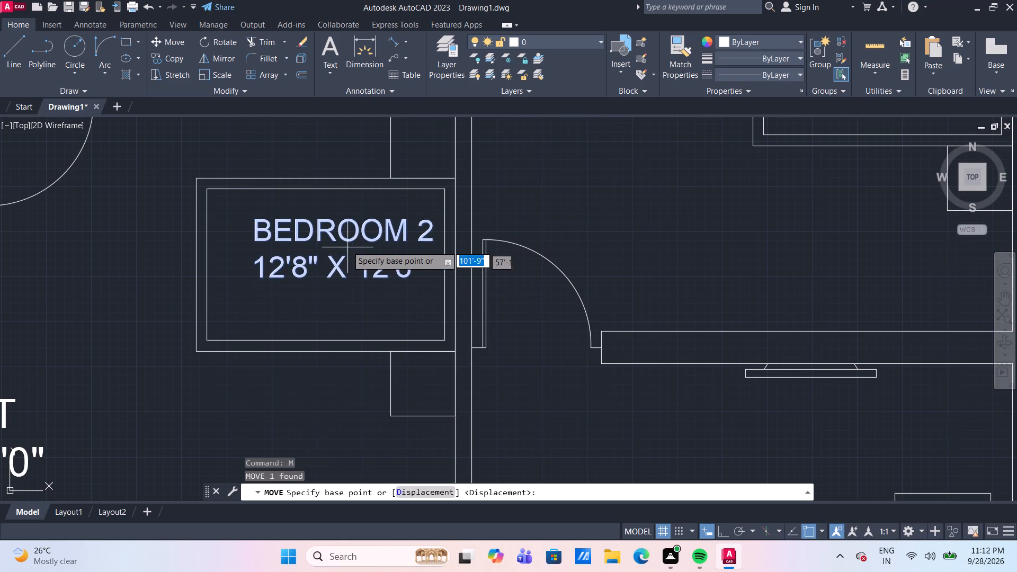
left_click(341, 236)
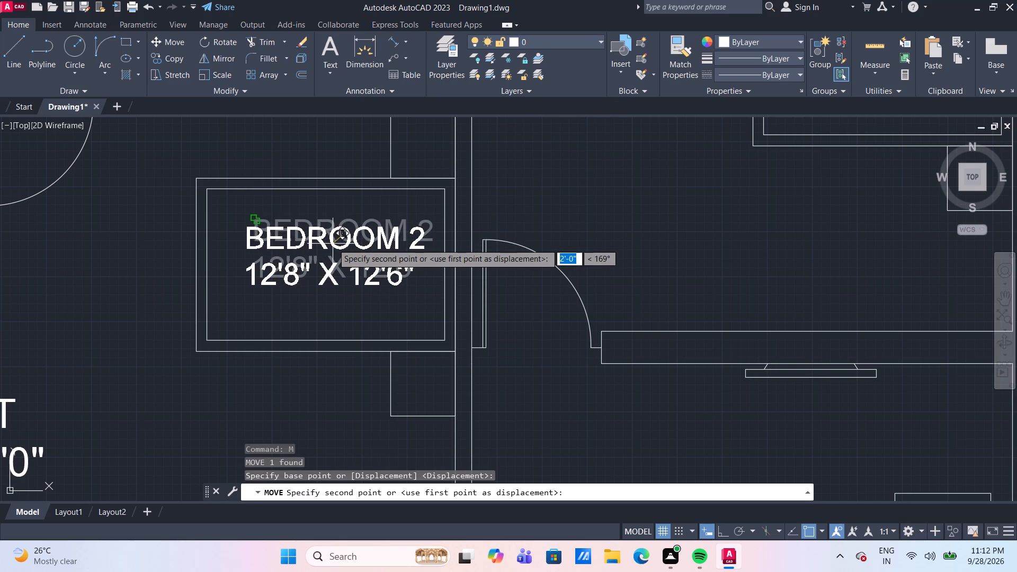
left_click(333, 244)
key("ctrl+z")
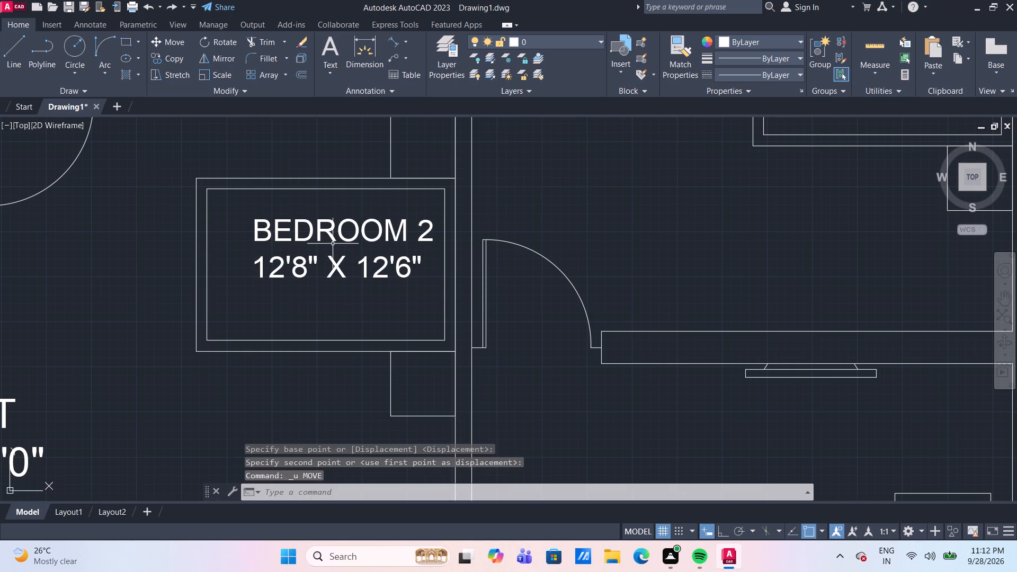
Move the BEDROOM 2 label about 3" downward and slightly left so it sits more centrally on the bed.
left_click(343, 235)
key("m")
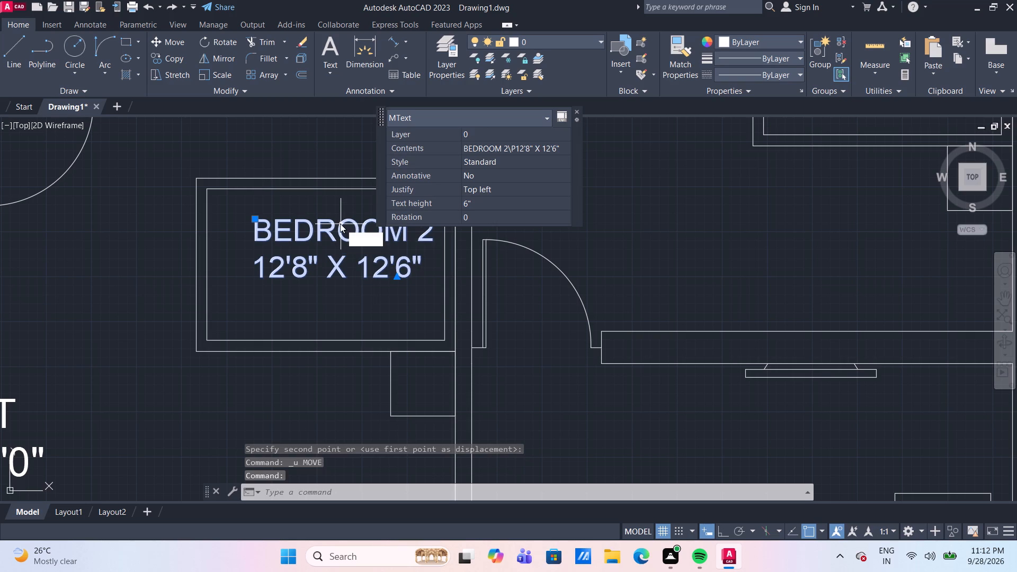
key("Return")
scroll(340, 228, "up", 2)
left_click(338, 240)
scroll(338, 242, "down", 1)
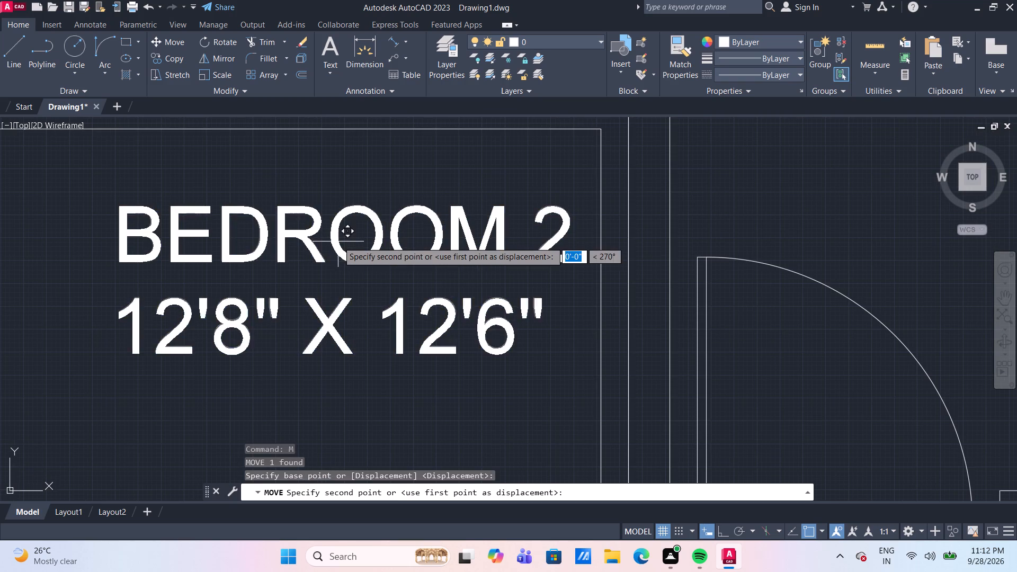
scroll(338, 242, "down", 1)
scroll(327, 254, "up", 2)
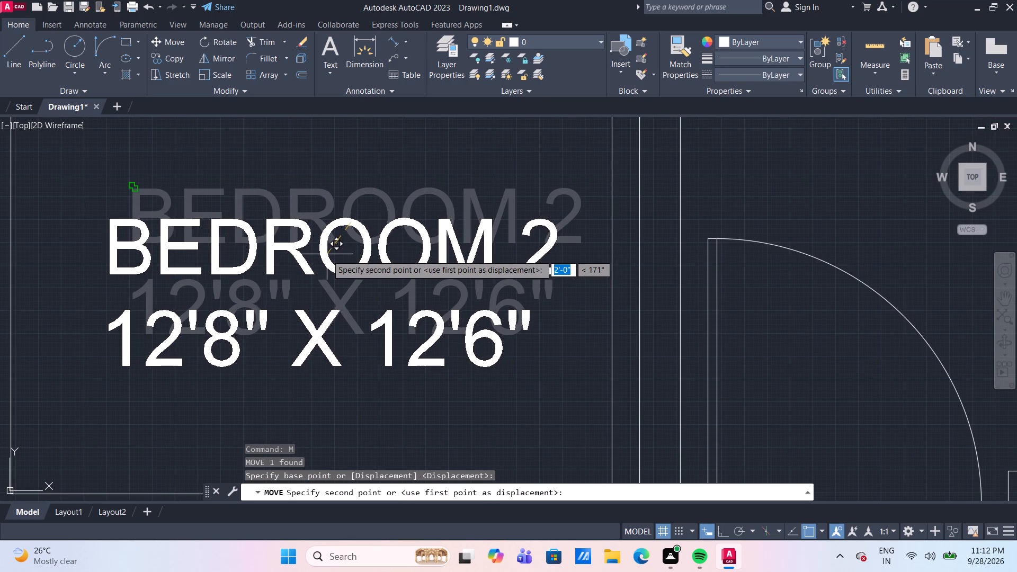
scroll(325, 256, "up", 1)
scroll(325, 256, "down", 1)
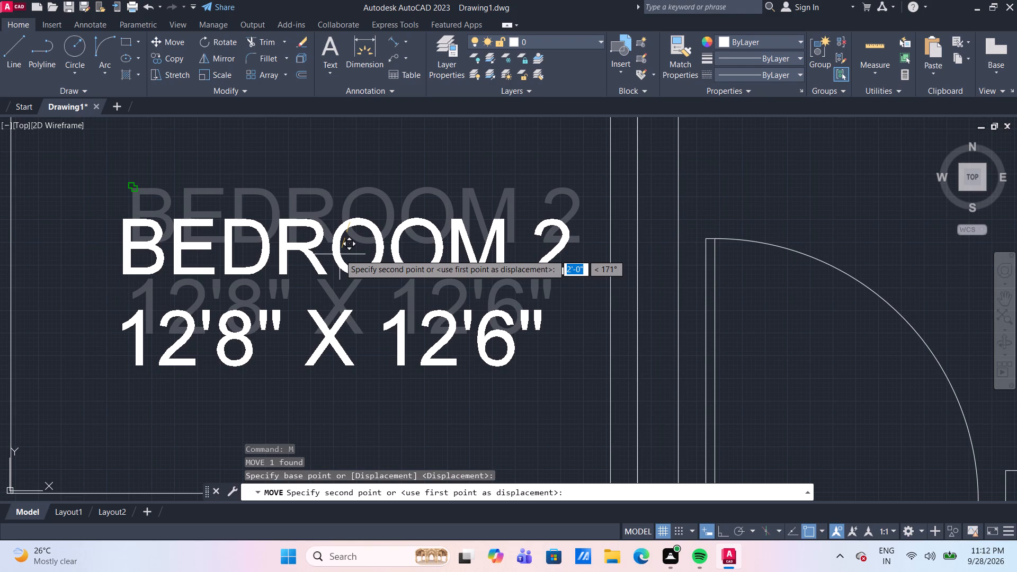
scroll(343, 245, "down", 1)
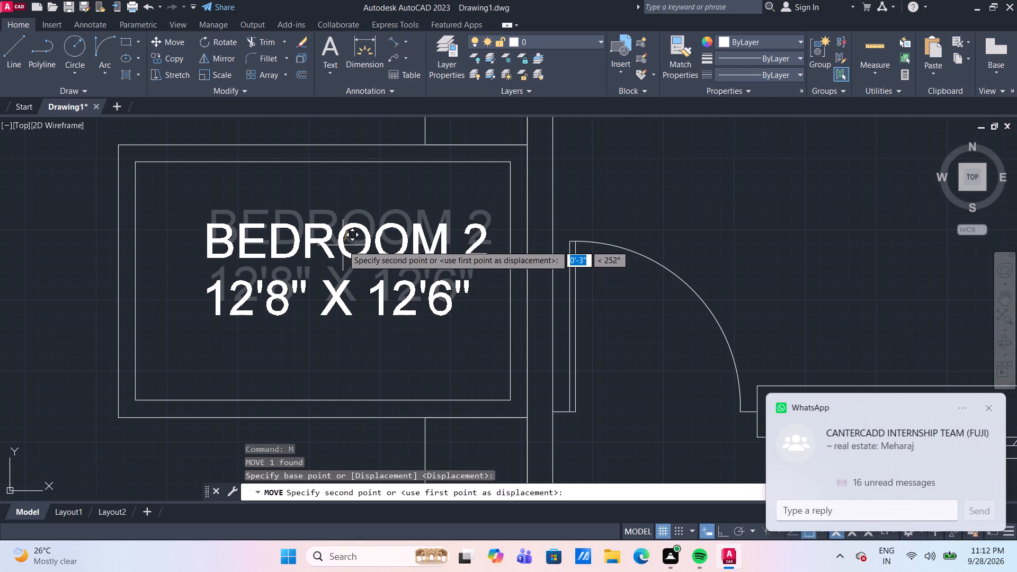
left_click(343, 245)
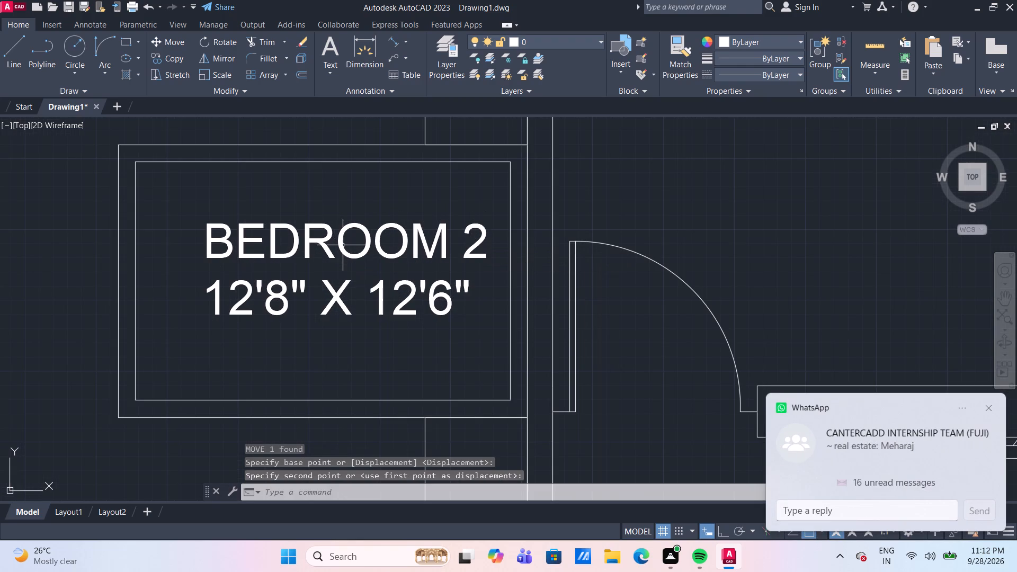
Delete the toilet label on the bed in the room above the lobby.
scroll(343, 245, "down", 3)
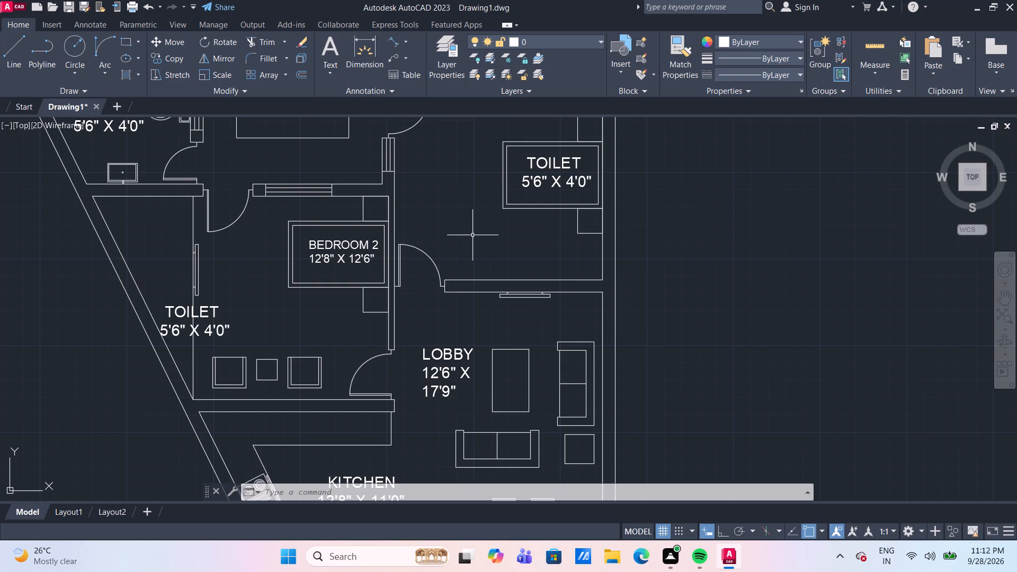
left_click(568, 171)
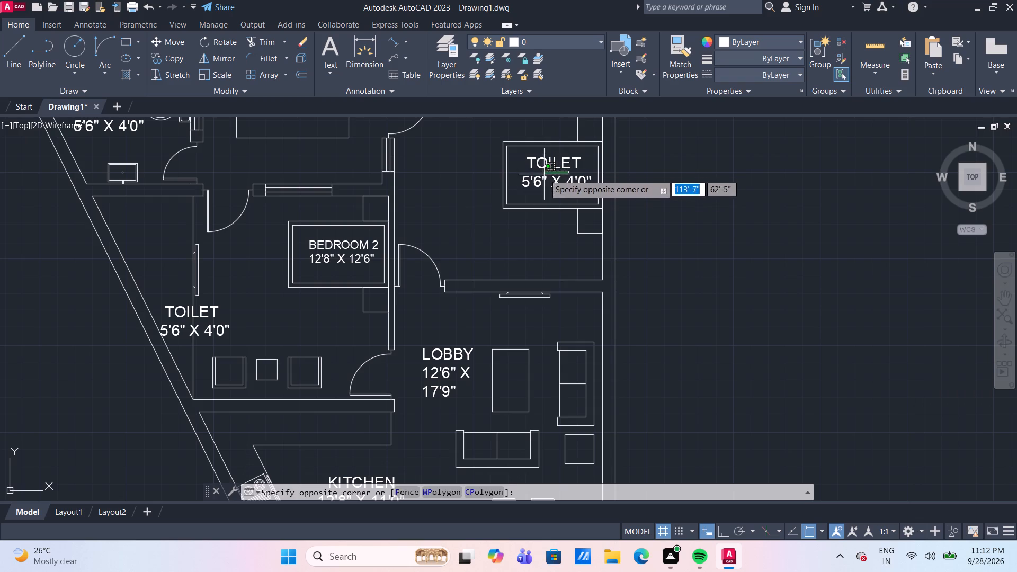
left_click(544, 174)
left_click(542, 167)
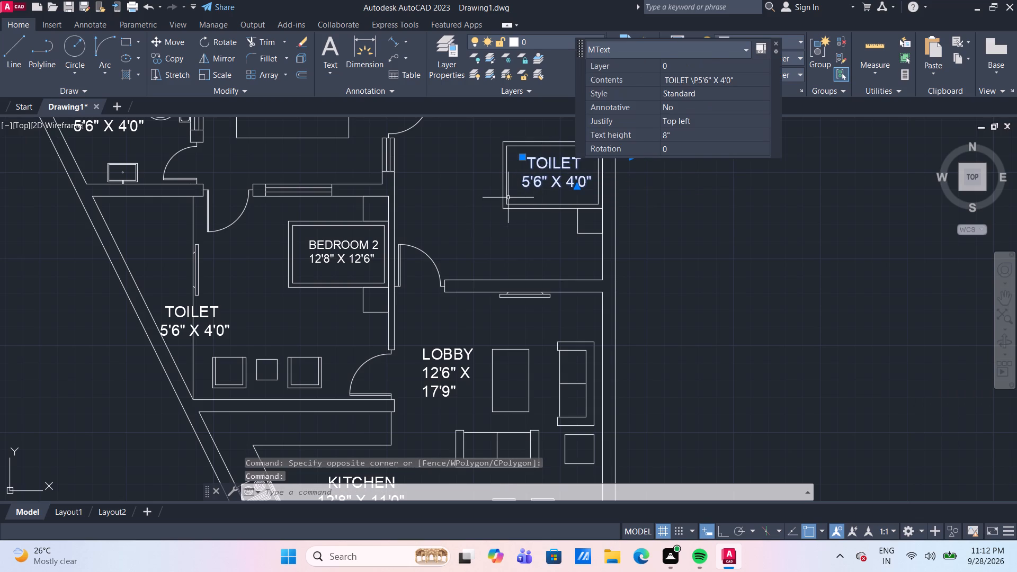
key("Delete")
Copy the BEDROOM 2 label onto the bed in the room above the lobby.
left_click(371, 248)
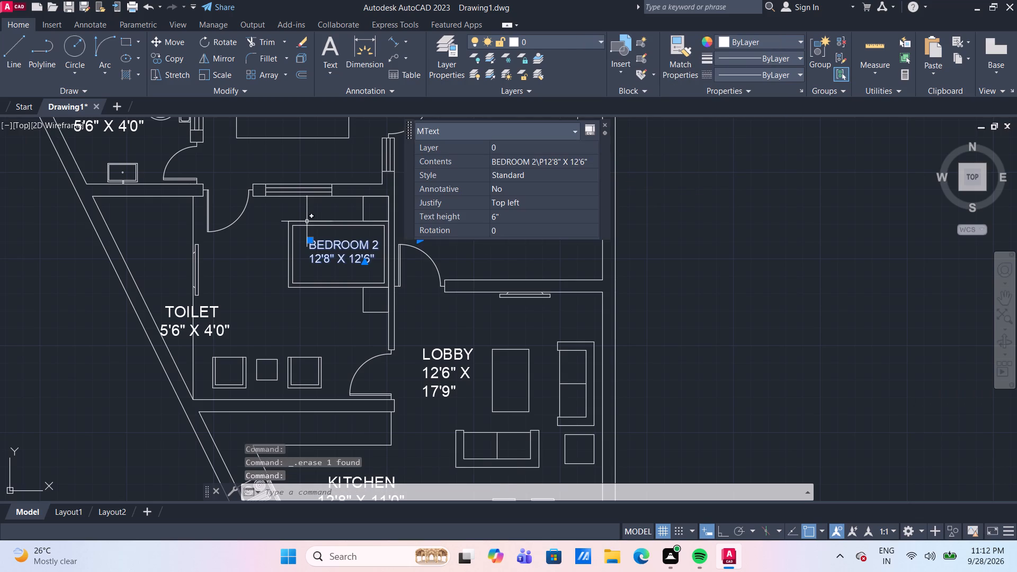
type("CO")
key("Return")
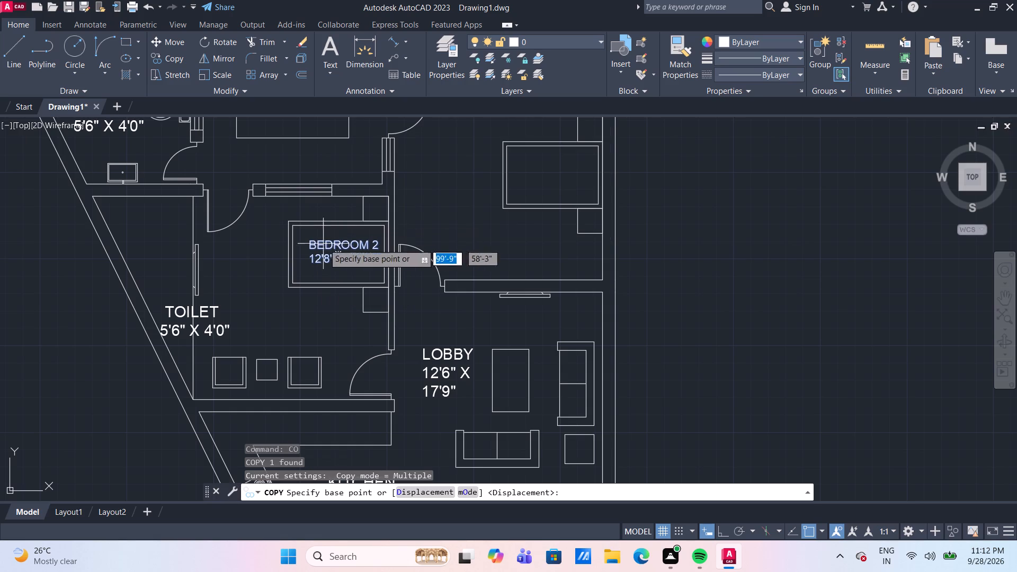
left_click(341, 254)
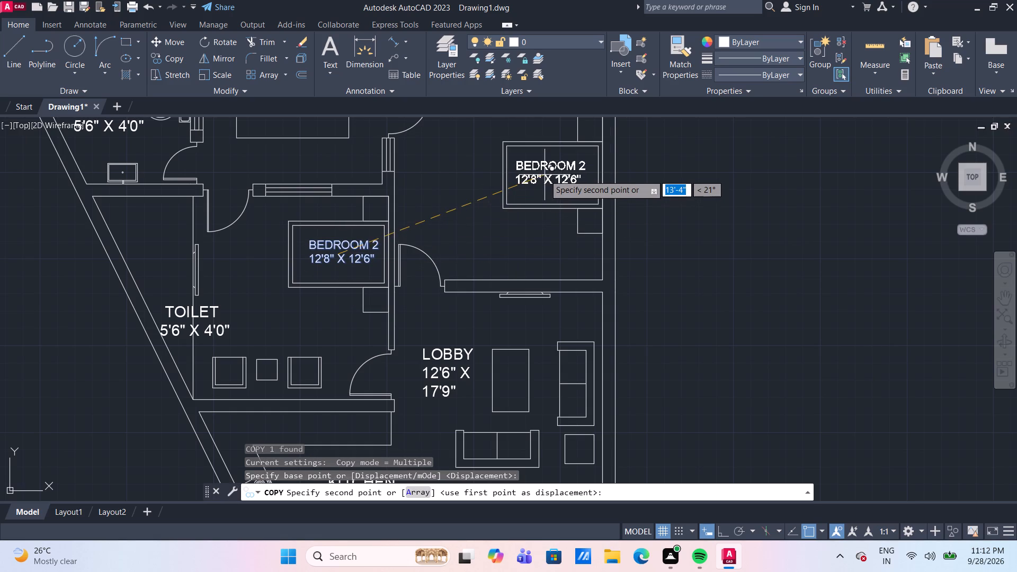
scroll(548, 175, "up", 1)
middle_click_drag(548, 175, 488, 218)
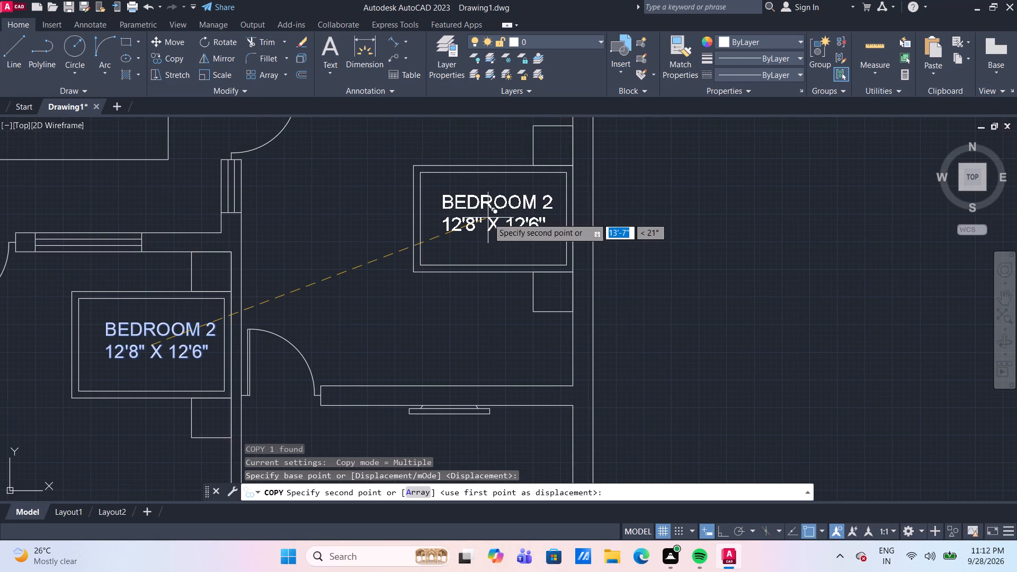
left_click(484, 217)
key("Escape")
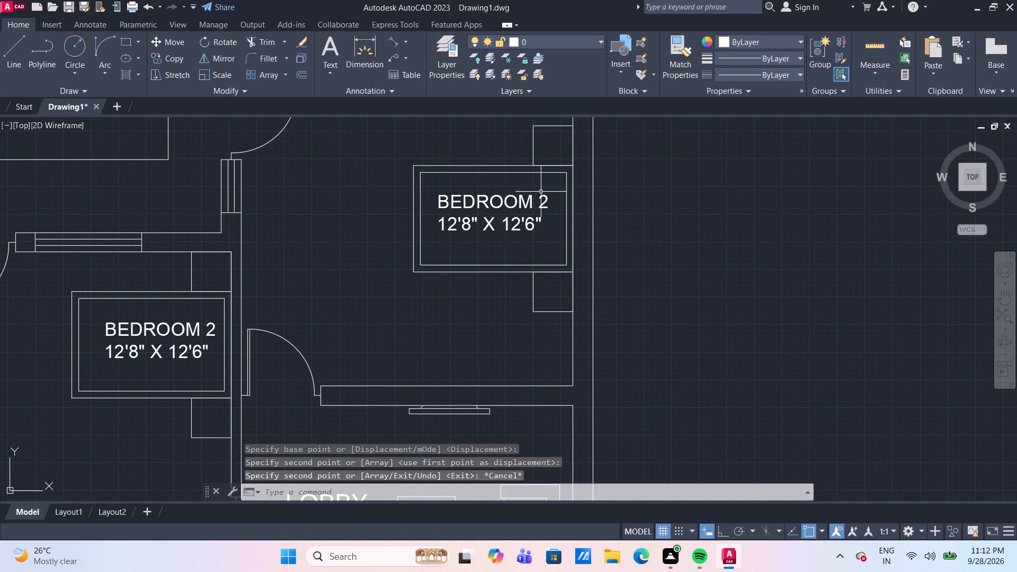
Rename the copied BEDROOM 2 label on the bed in the room above the lobby as BEDROOM 1.
left_click(543, 202)
left_click(543, 203)
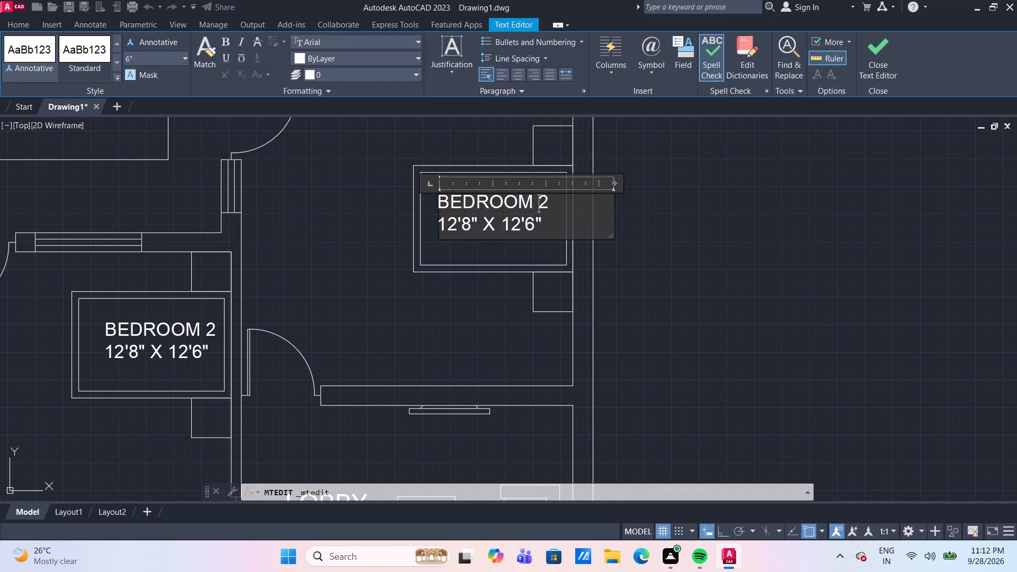
left_click(547, 204)
key("BackSpace")
key("1")
Set the dimensions in the BEDROOM 1 label to 12'6" X 14'3".
left_click(471, 226)
key("BackSpace")
key("6")
key("Right")
key("Right")
key("Right")
key("Right")
key("Right")
key("Right")
key("BackSpace")
key("4")
key("Right")
key("Right")
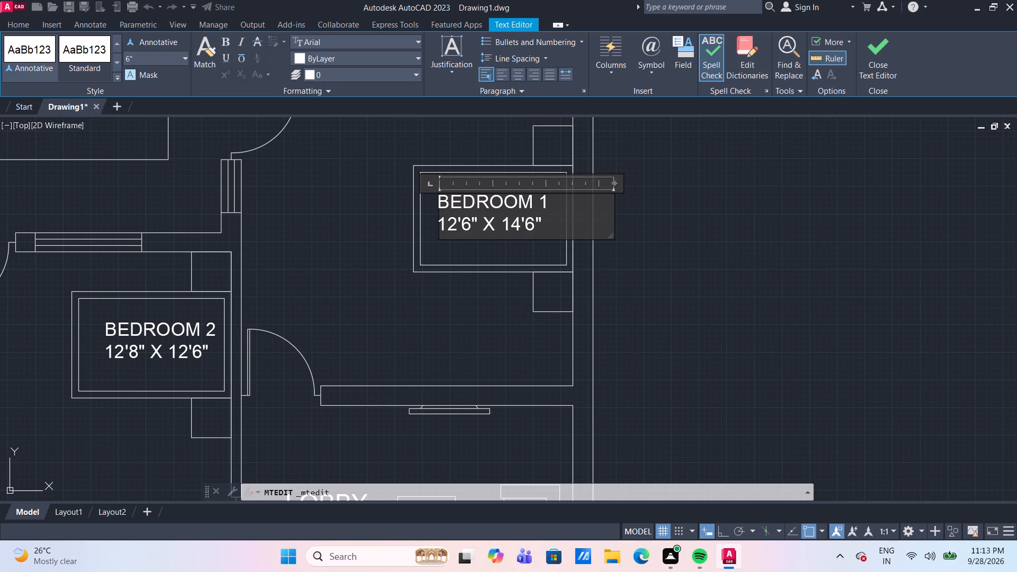
key("BackSpace")
key("3")
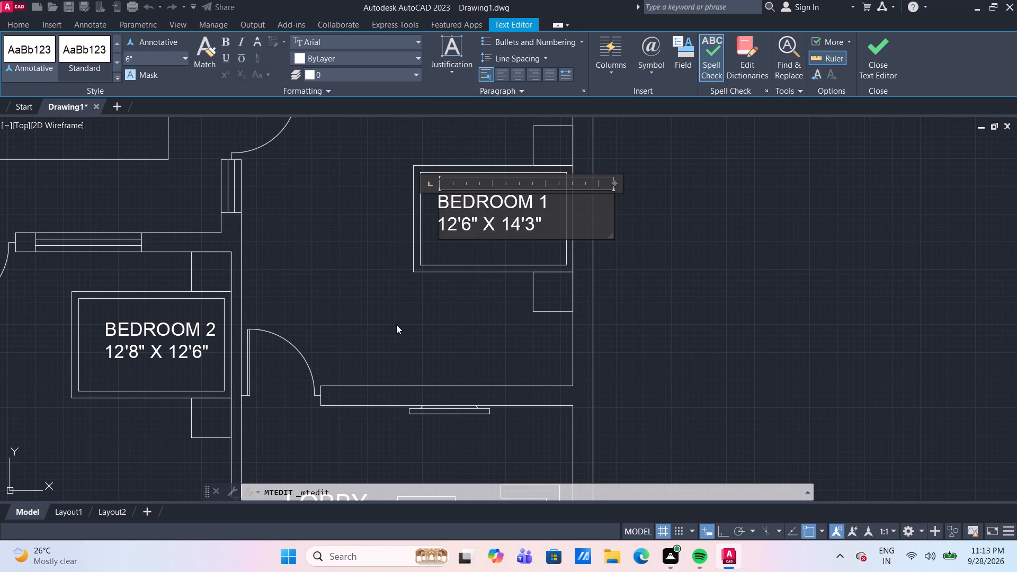
left_click(404, 320)
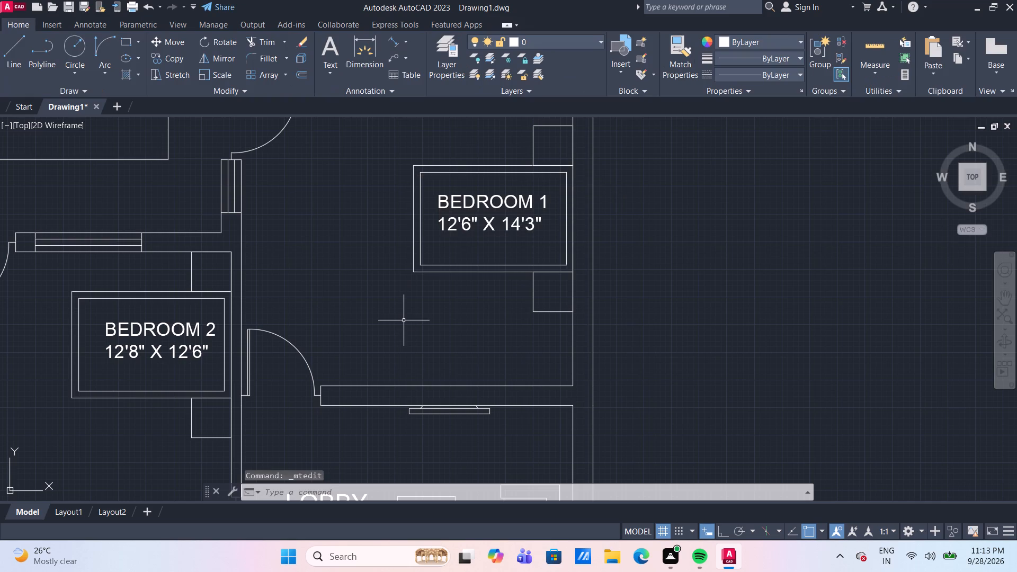
Replace the name TOILET with OTS in the label inside the rectangle between the upper toilet and Bedroom 1.
scroll(404, 320, "down", 3)
scroll(339, 262, "up", 3)
scroll(284, 234, "up", 2)
double_click(362, 254)
double_click(355, 248)
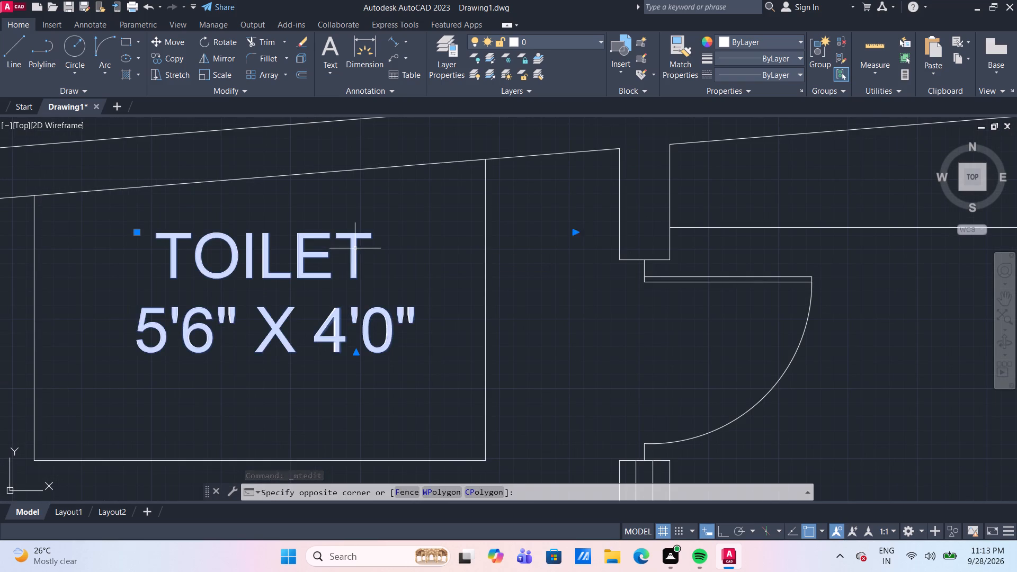
left_click(341, 245)
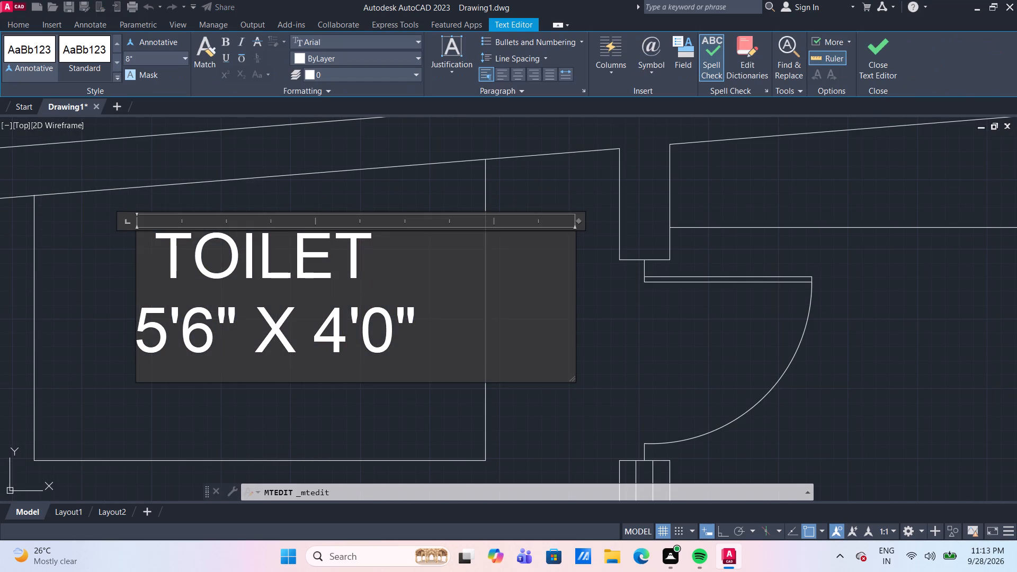
key("BackSpace")
key("BackSpace")
key("BackSpace")
key("BackSpace")
key("BackSpace")
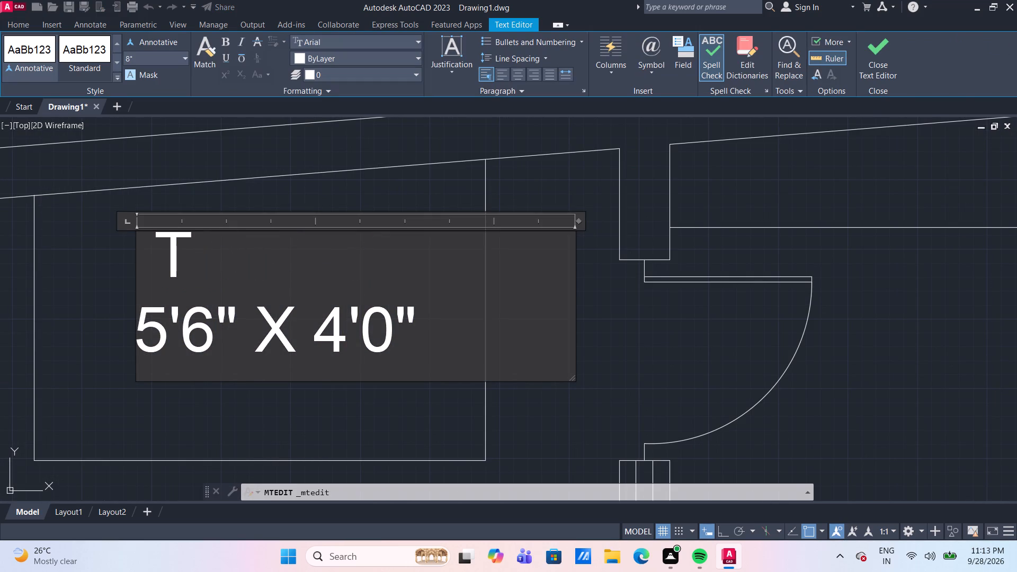
key("space")
key("space")
type("O")
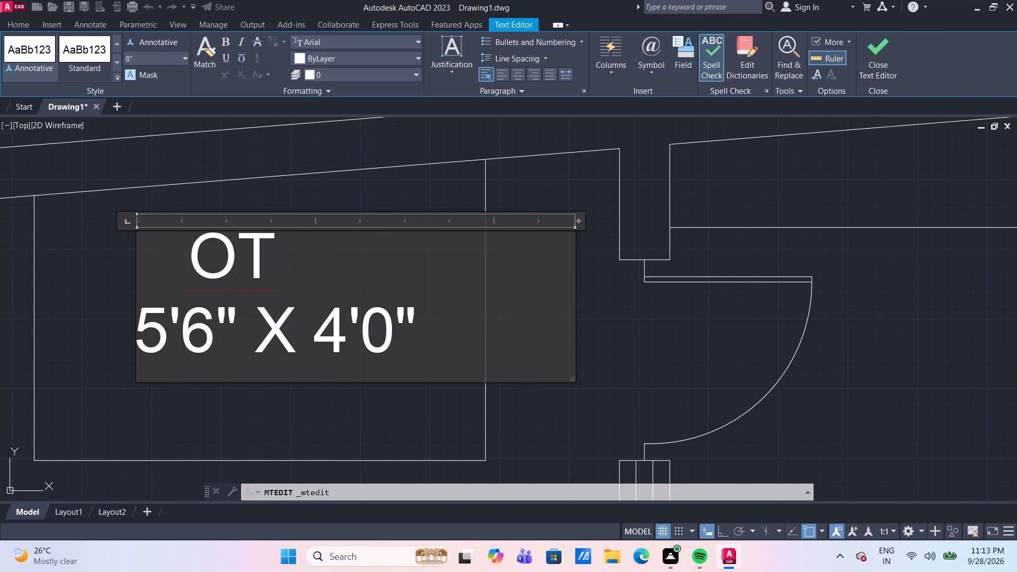
key("Right")
key("s")
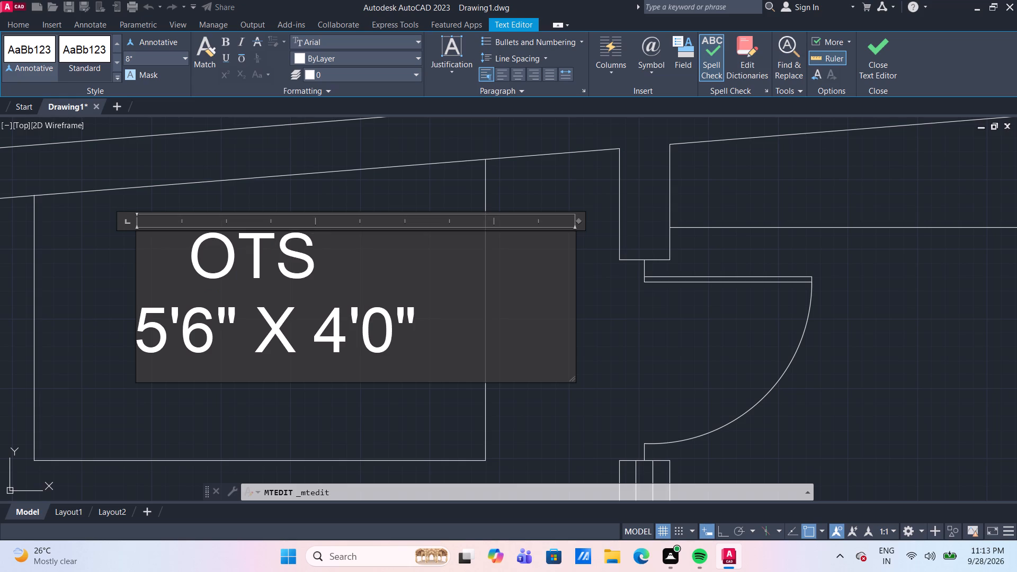
Set the dimensions in the OTS label to 10'9" X 7'0".
left_click(175, 328)
key("Left")
key("BackSpace")
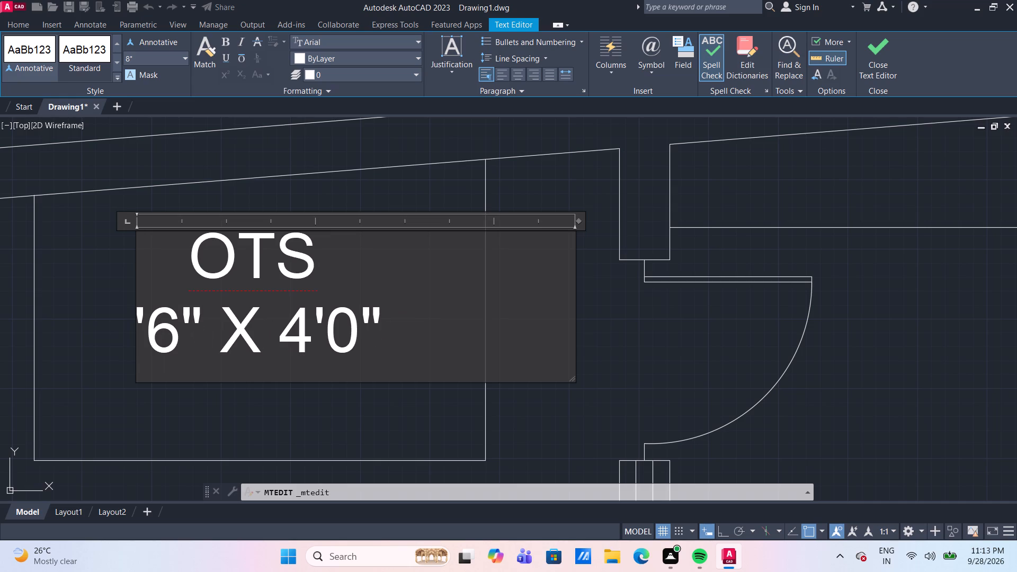
type("10")
key("Right")
key("Right")
key("BackSpace")
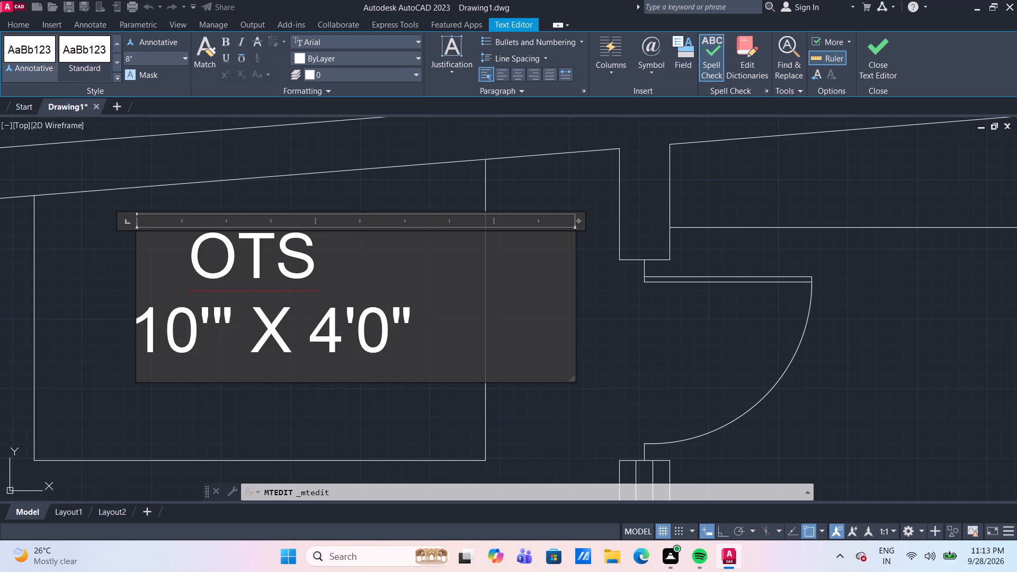
key("9")
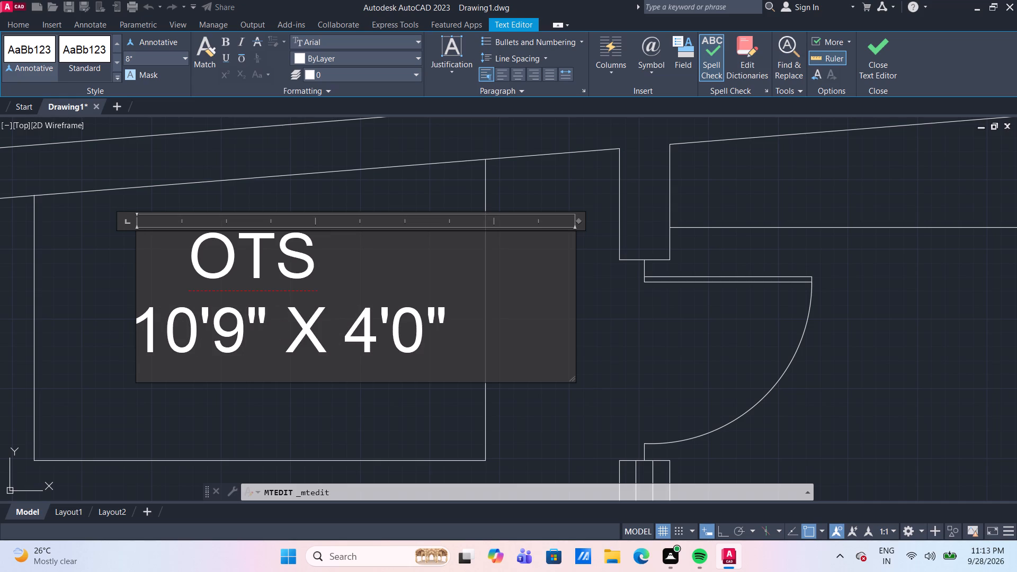
key("Right")
key("Right")
key("Right")
key("Right")
key("Right")
key("Right")
key("Left")
key("BackSpace")
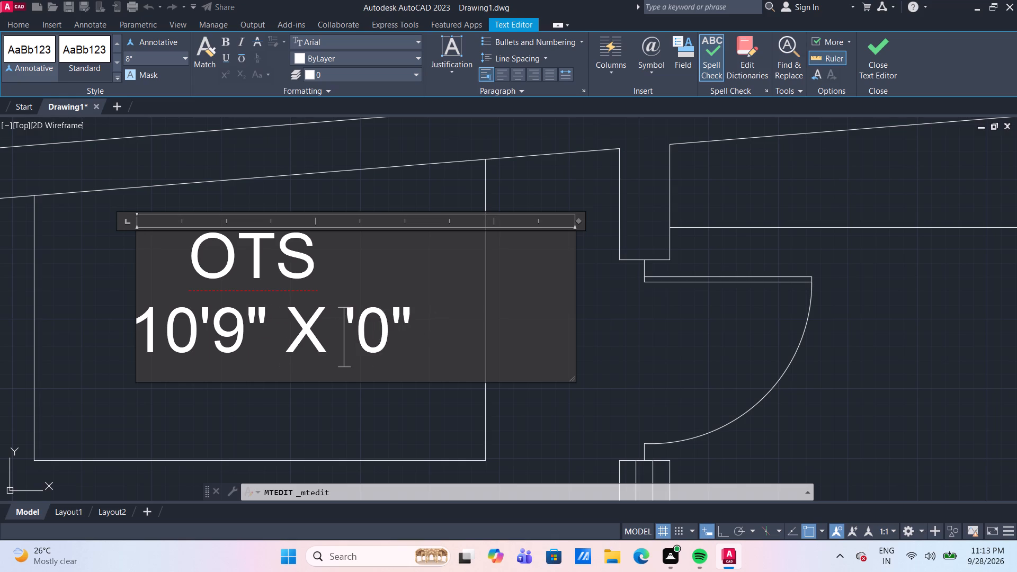
key("7")
key("Right")
key("Right")
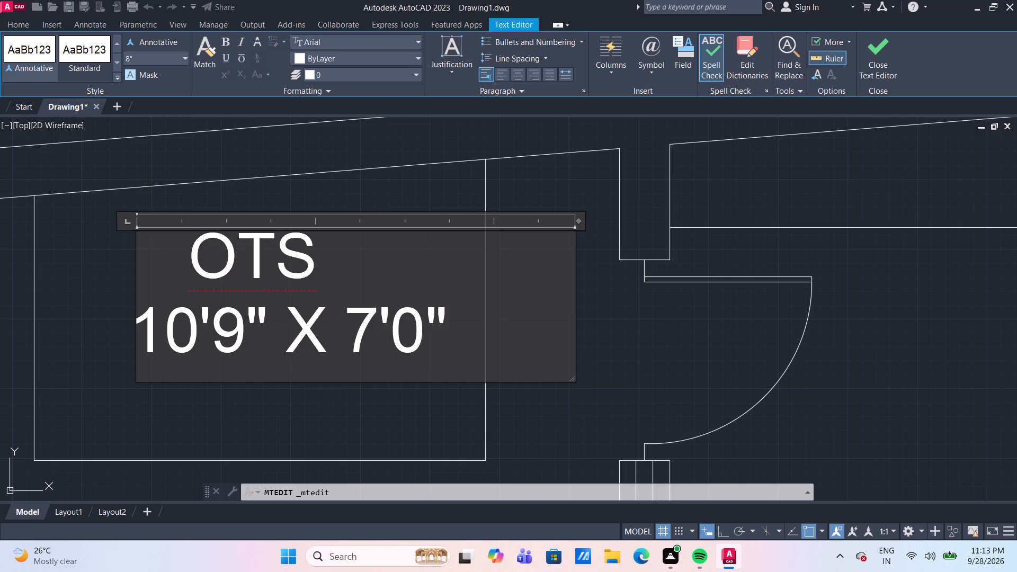
left_click(411, 174)
Add periods to the OTS label's name so it reads O.T.S.
scroll(411, 178, "down", 3)
middle_click_drag(430, 278, 409, 261)
scroll(343, 178, "up", 2)
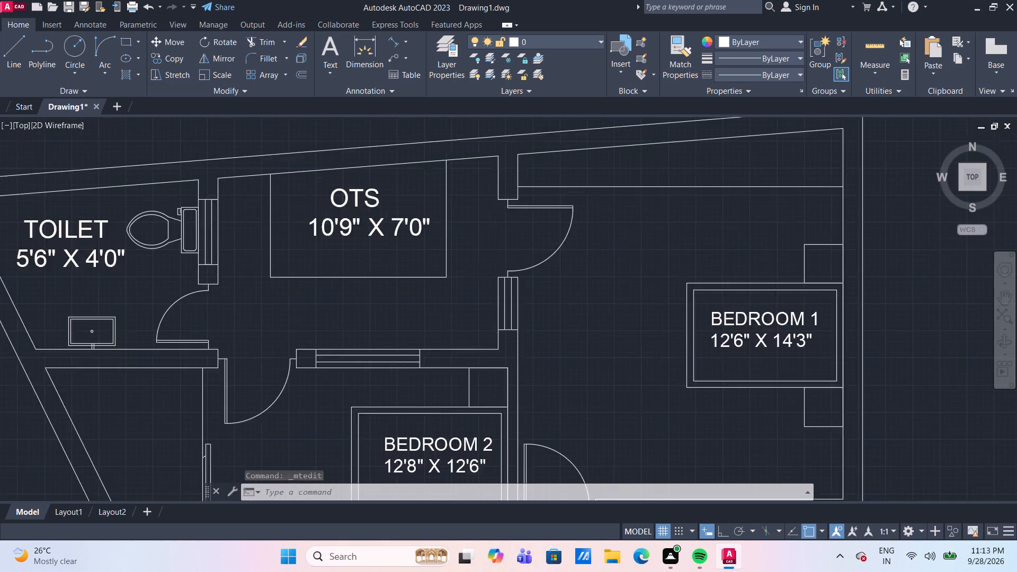
double_click(361, 210)
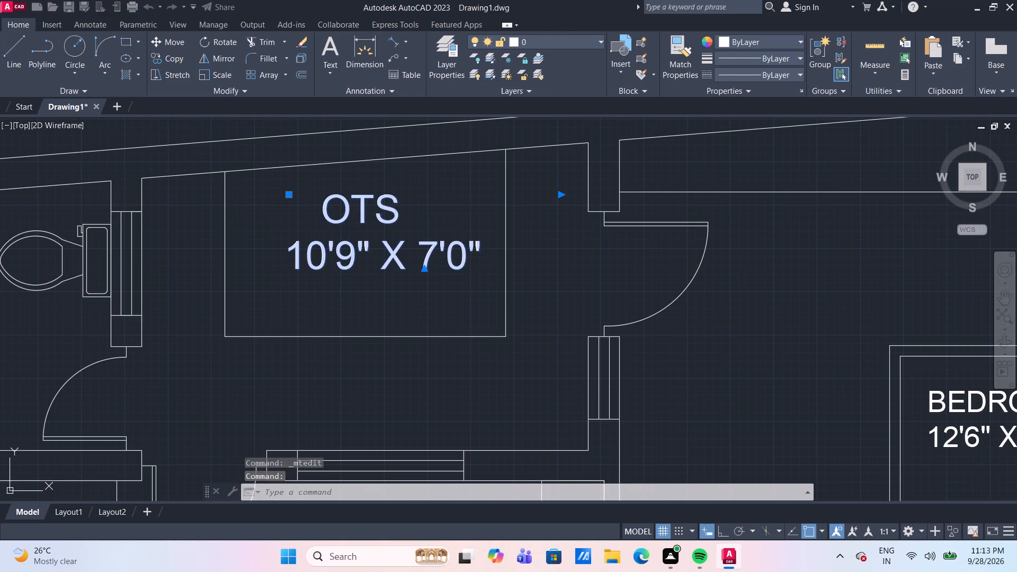
key("period")
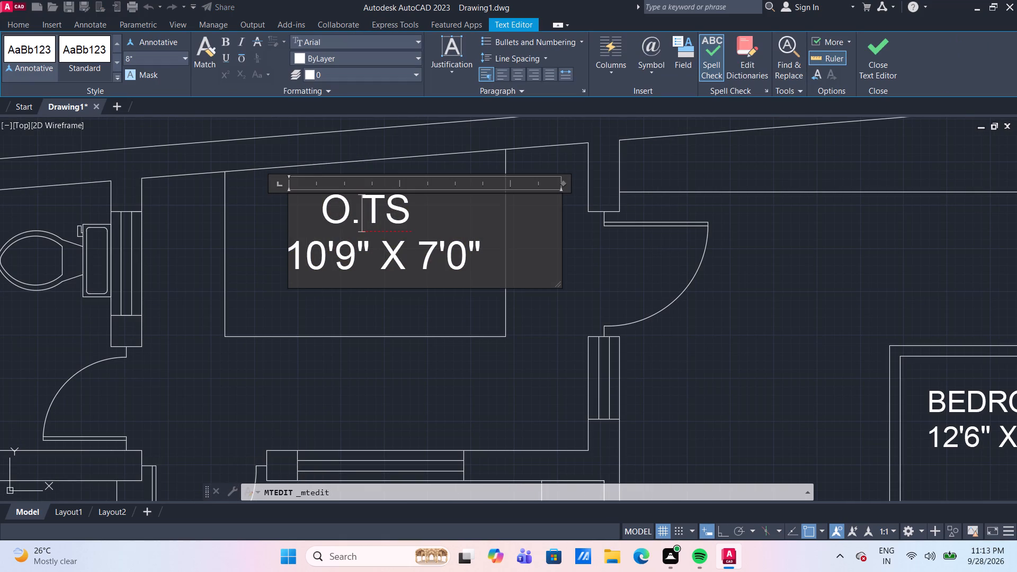
key("Right")
key("period")
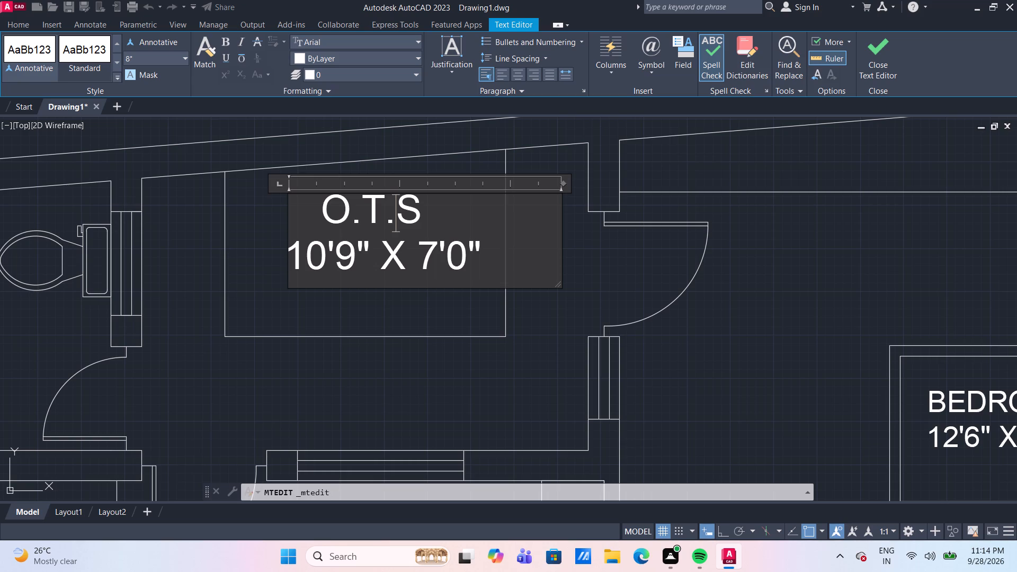
left_click(417, 312)
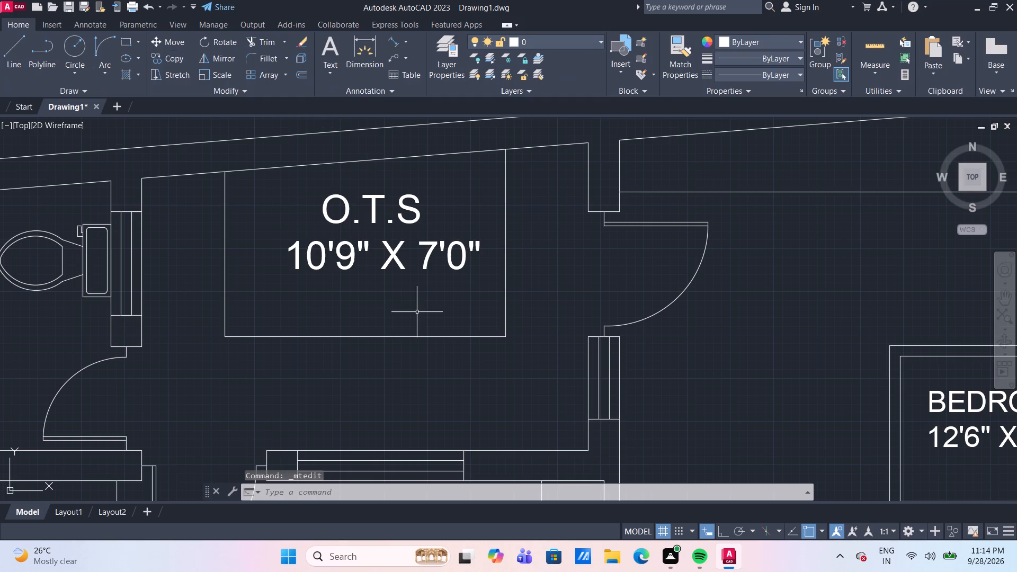
Examine the labels across the whole floor plan for rooms that still need editing.
scroll(417, 312, "down", 2)
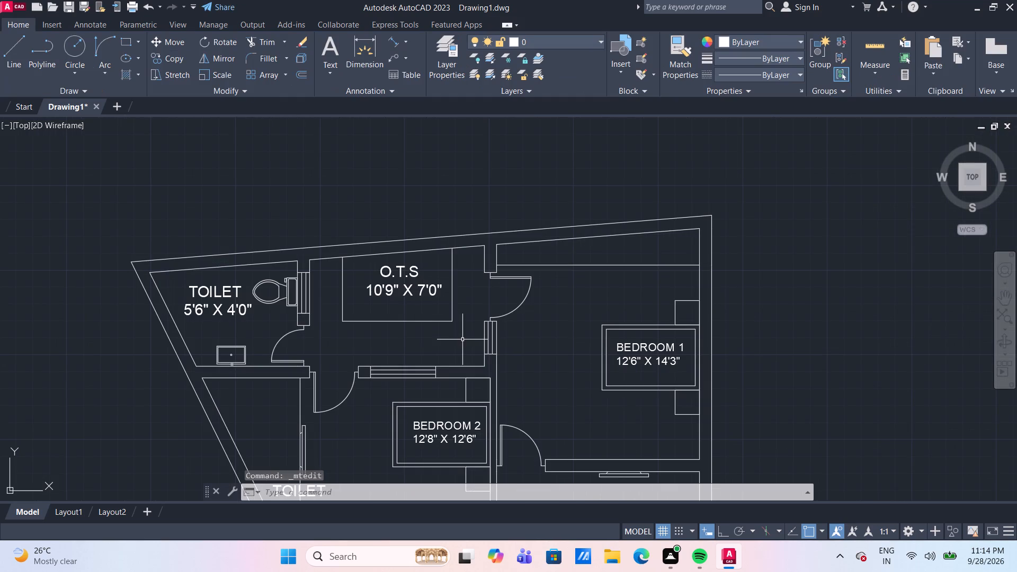
middle_click_drag(527, 350, 524, 293)
scroll(524, 293, "down", 2)
scroll(404, 263, "up", 3)
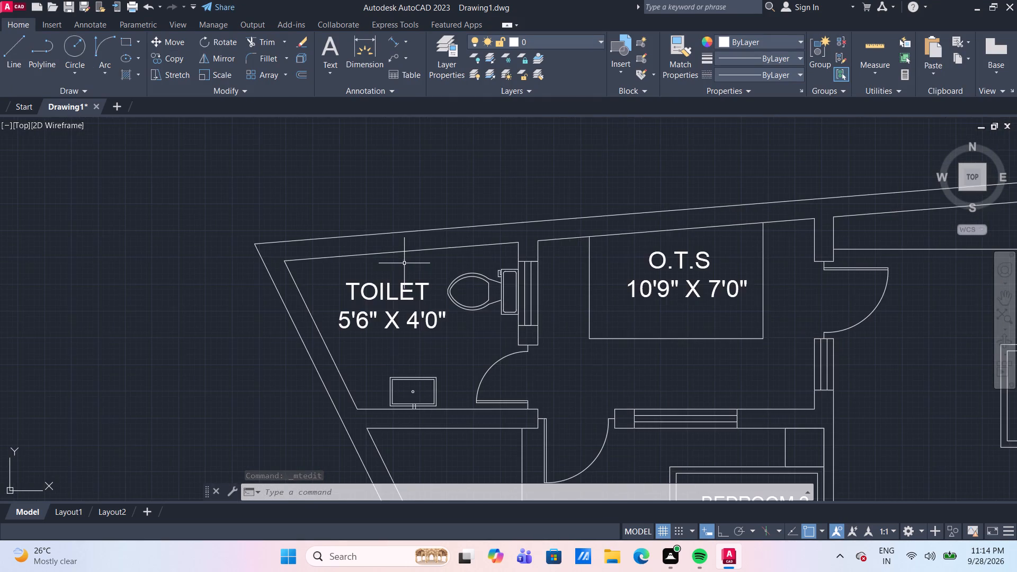
scroll(395, 301, "up", 2)
middle_click_drag(395, 298, 391, 288)
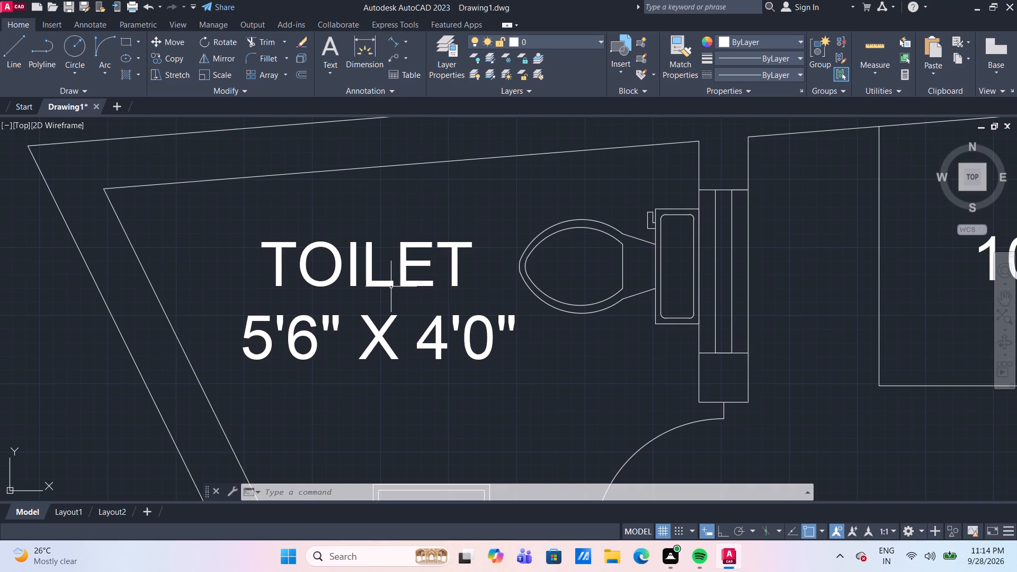
middle_click_drag(391, 273, 391, 262)
scroll(391, 271, "down", 3)
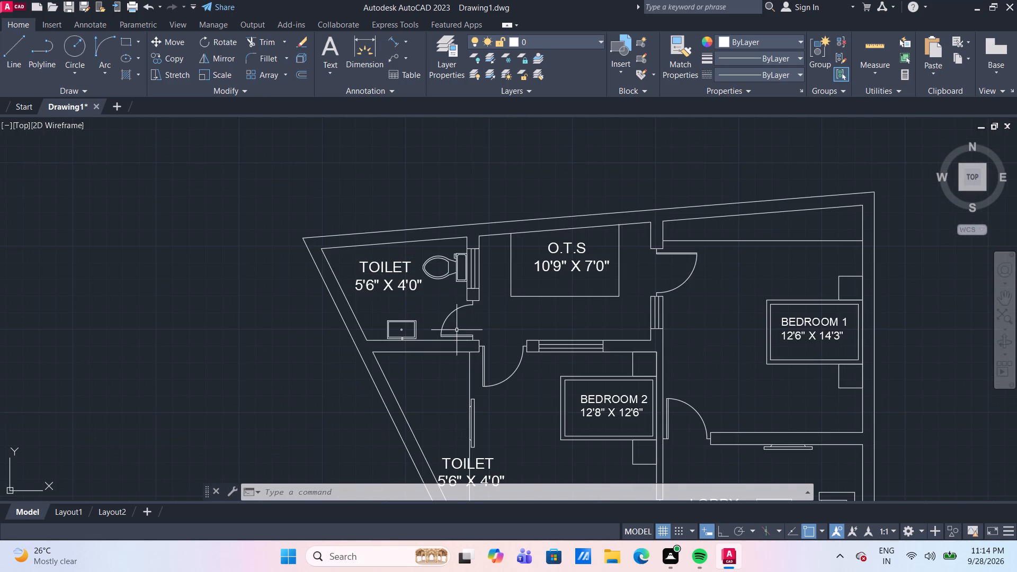
middle_click_drag(438, 271, 420, 214)
scroll(416, 219, "down", 3)
scroll(516, 343, "up", 2)
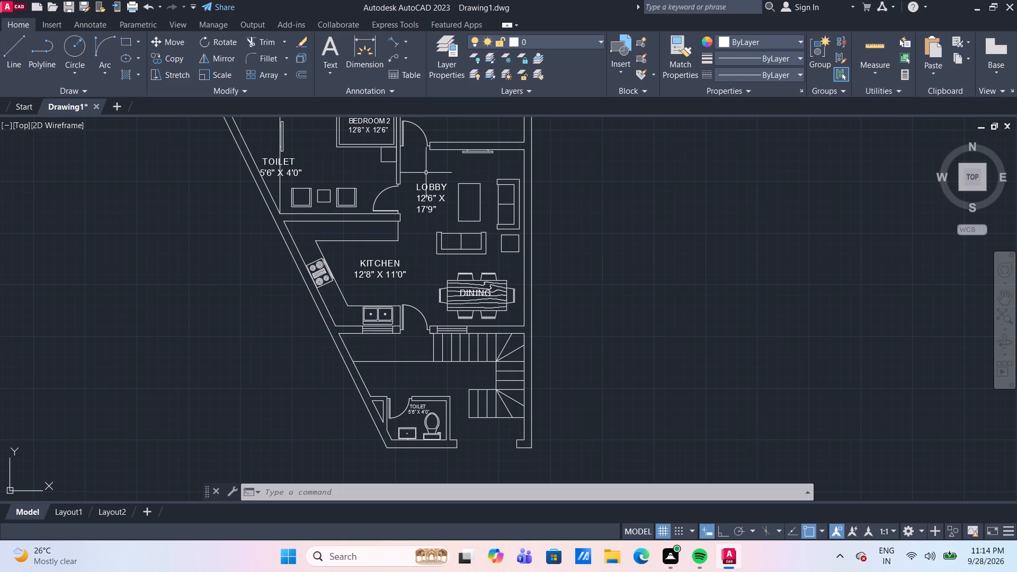
Replace the text of the TOILET label beside Bedroom 2, near the slanted wall, with CABINET AREA.
scroll(426, 173, "up", 2)
middle_click_drag(242, 180, 363, 306)
scroll(286, 229, "down", 1)
scroll(235, 261, "up", 2)
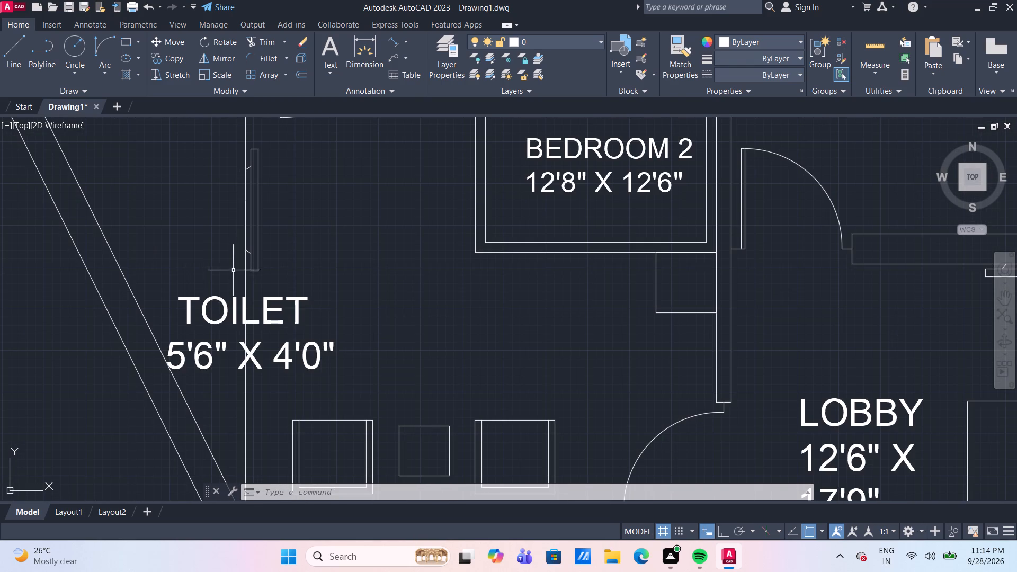
double_click(226, 308)
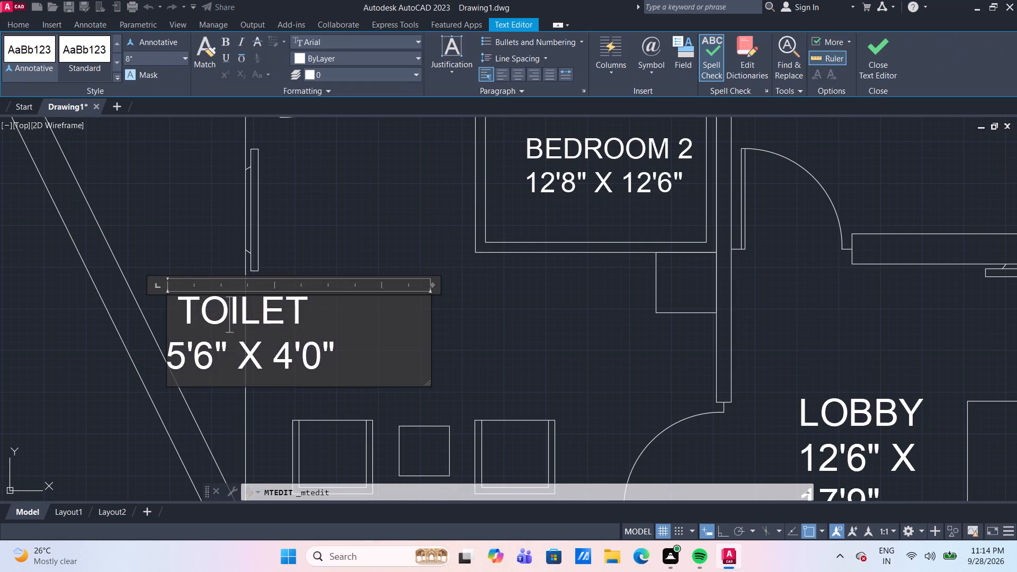
left_click_drag(327, 328, 227, 309)
left_click(361, 355)
key("BackSpace")
key("BackSpace")
key("BackSpace")
key("BackSpace")
key("BackSpace")
key("BackSpace")
key("BackSpace")
key("BackSpace")
key("BackSpace")
key("BackSpace")
key("BackSpace")
key("BackSpace")
key("BackSpace")
key("BackSpace")
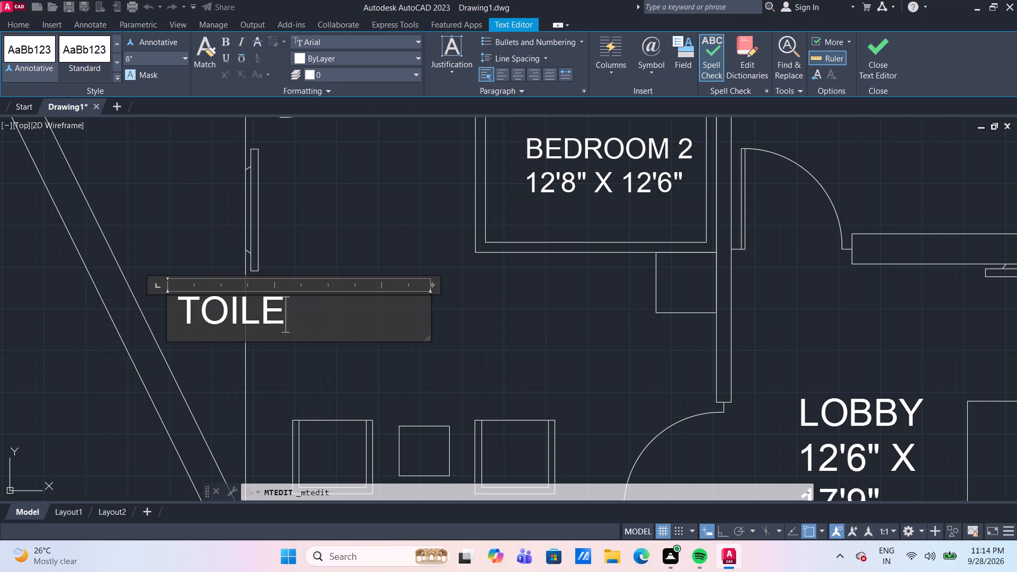
key("BackSpace")
key("BackSpace")
key("BackSpace")
key("BackSpace")
key("BackSpace")
key("BackSpace")
key("BackSpace")
key("BackSpace")
key("BackSpace")
key("BackSpace")
key("BackSpace")
key("c")
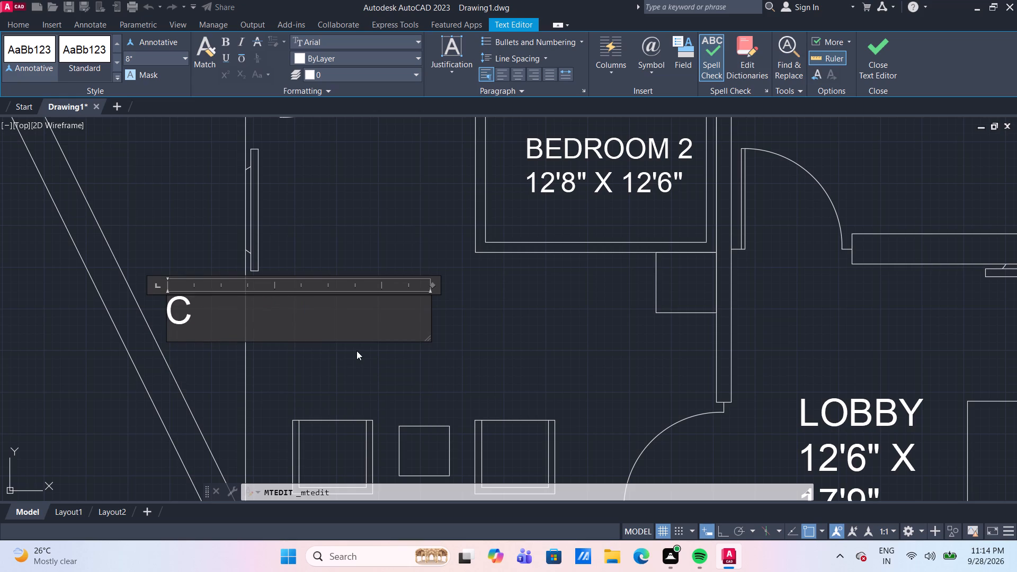
key("a")
key("b")
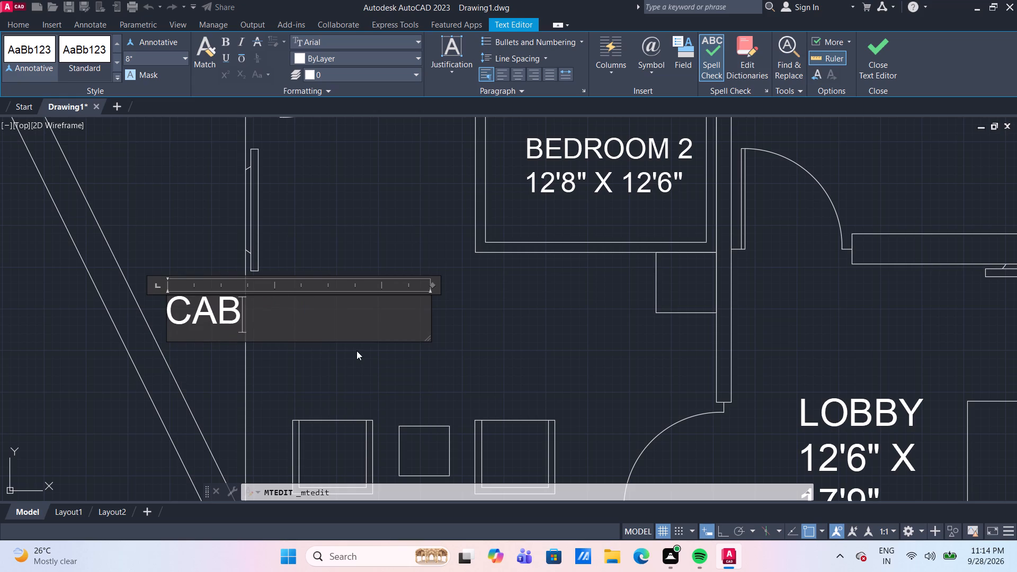
type("INET")
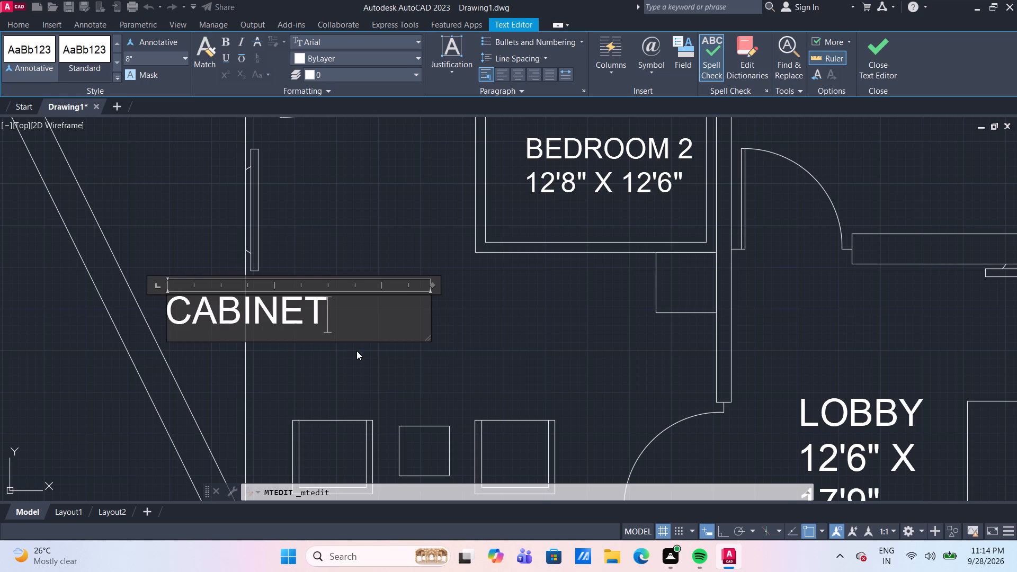
key("space")
type("AREA")
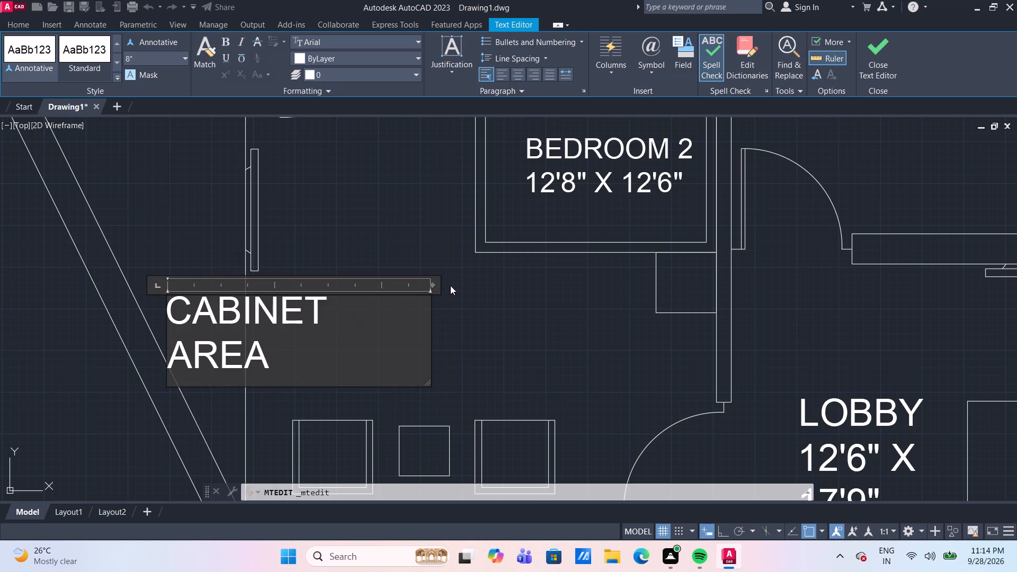
Widen the CABINET AREA text frame so the label fits on a single line.
left_click_drag(430, 283, 448, 283)
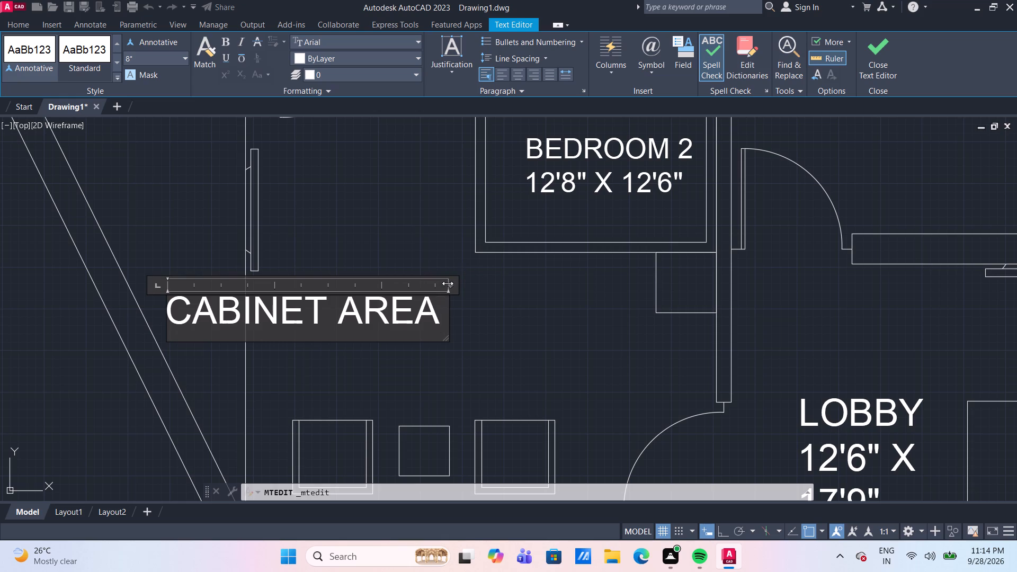
left_click(385, 235)
Rotate the CABINET AREA label to 90 degrees about its start point, with Ortho on.
left_click(211, 310)
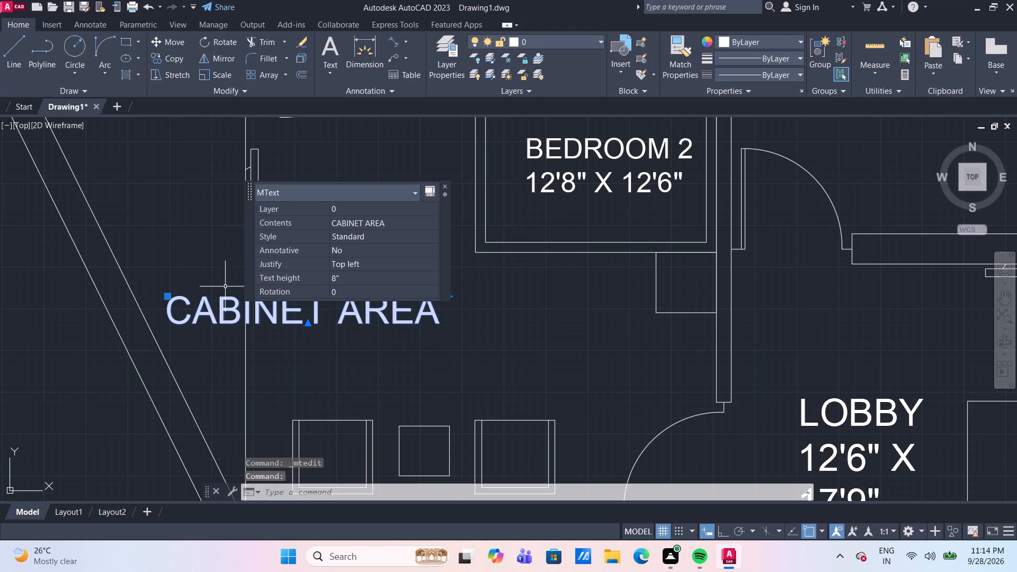
left_click(207, 41)
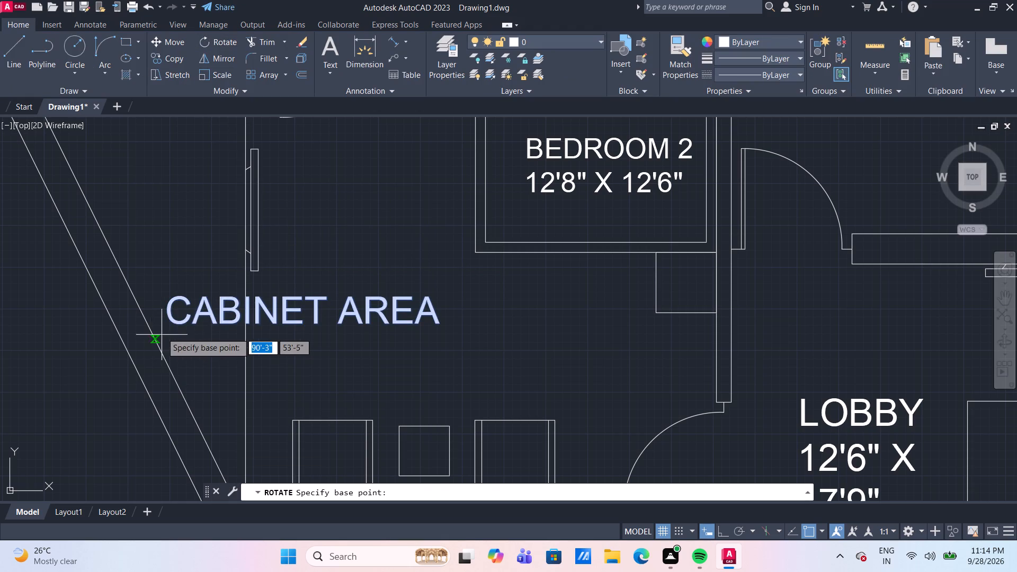
left_click(167, 314)
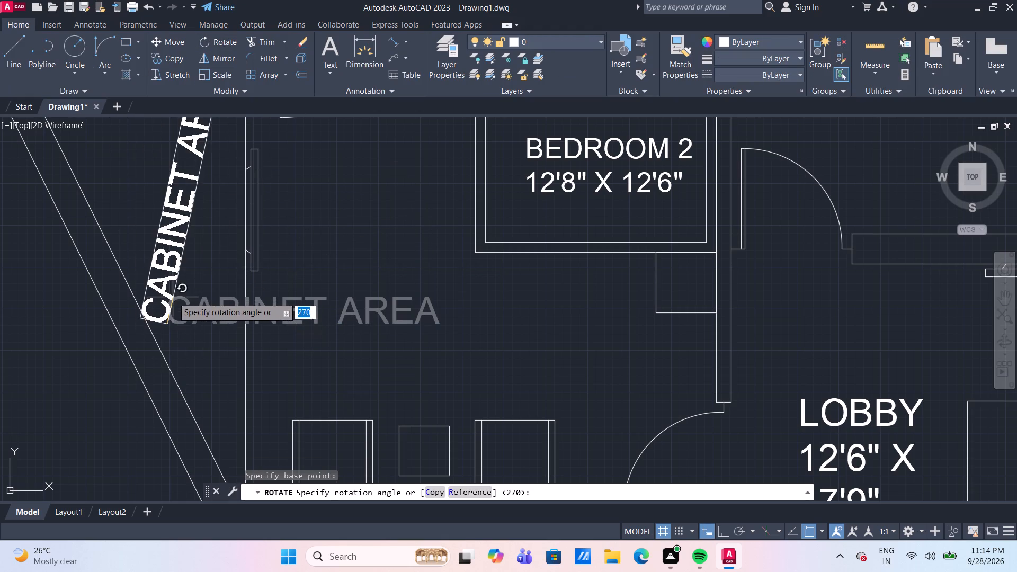
middle_click_drag(173, 297, 172, 327)
scroll(172, 327, "down", 2)
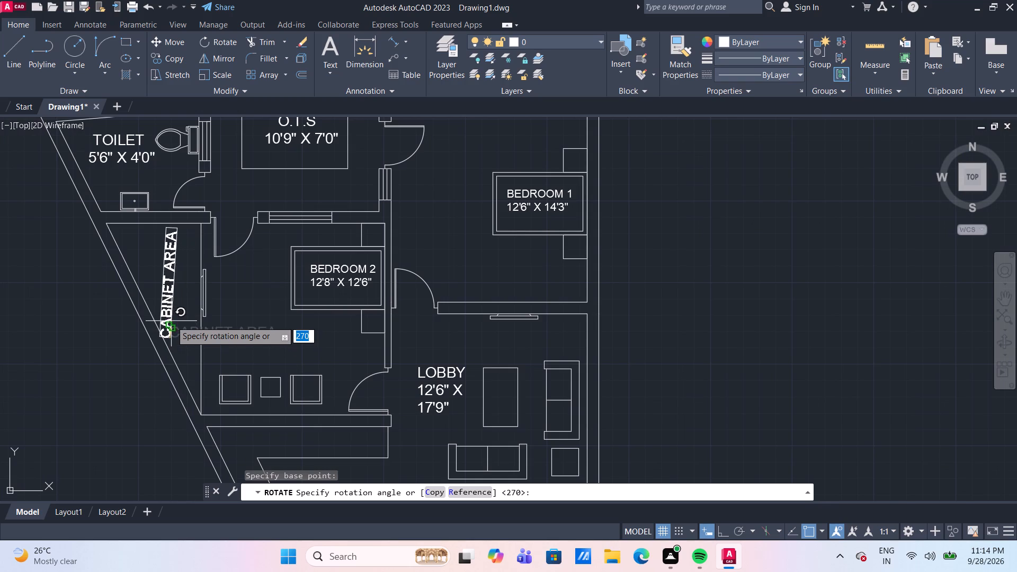
scroll(171, 321, "up", 1)
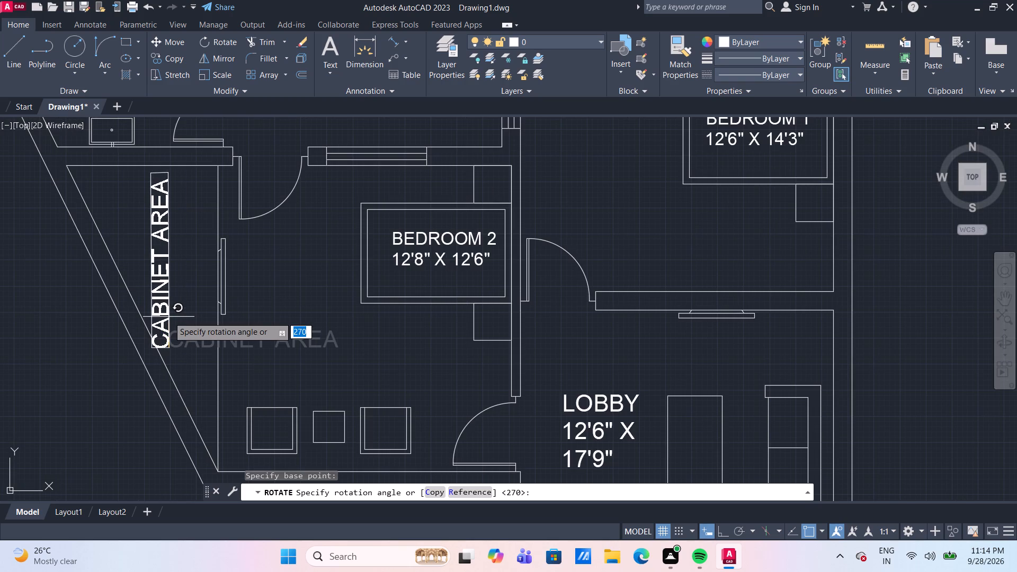
left_click(731, 535)
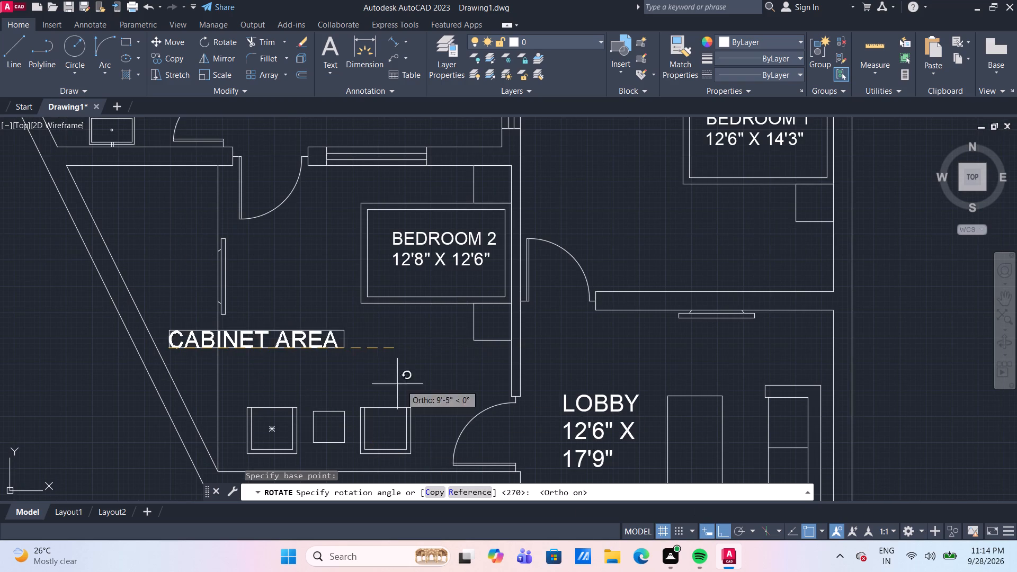
left_click(180, 248)
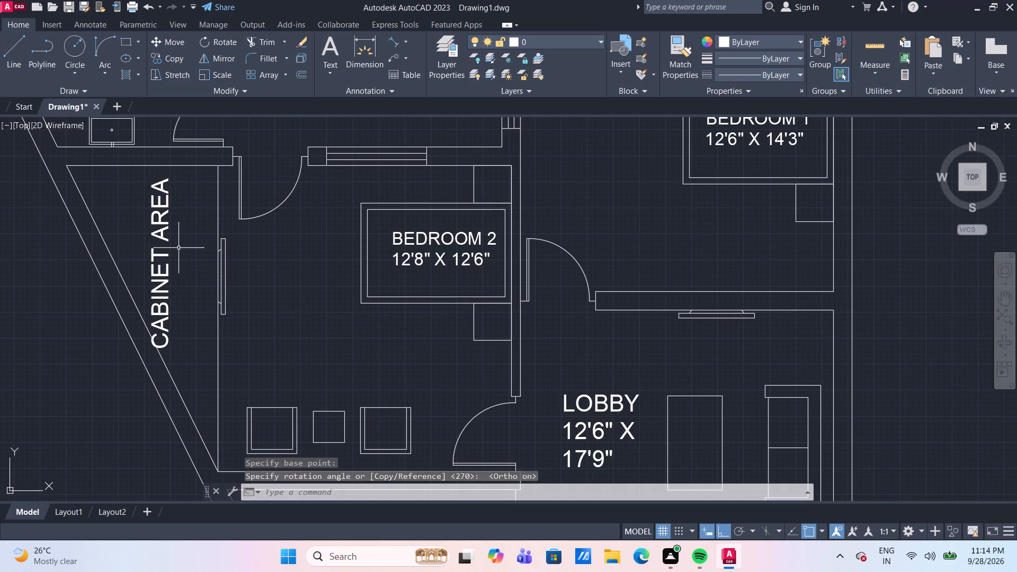
Move the vertical CABINET AREA label into the narrow triangular space between the slanted wall and Bedroom 2, clear of both walls.
left_click(158, 246)
left_click(154, 213)
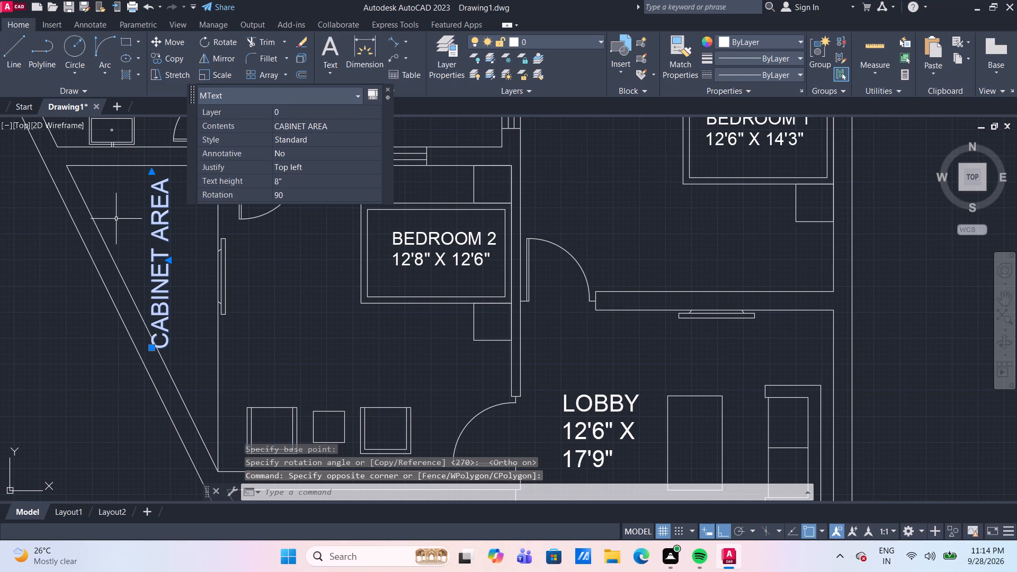
key("m")
key("Return")
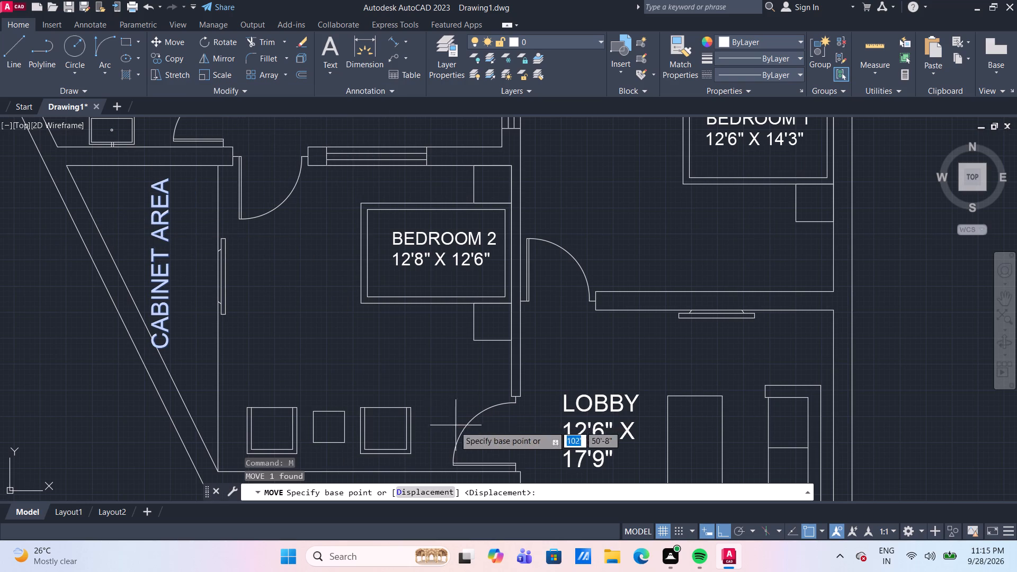
left_click(156, 351)
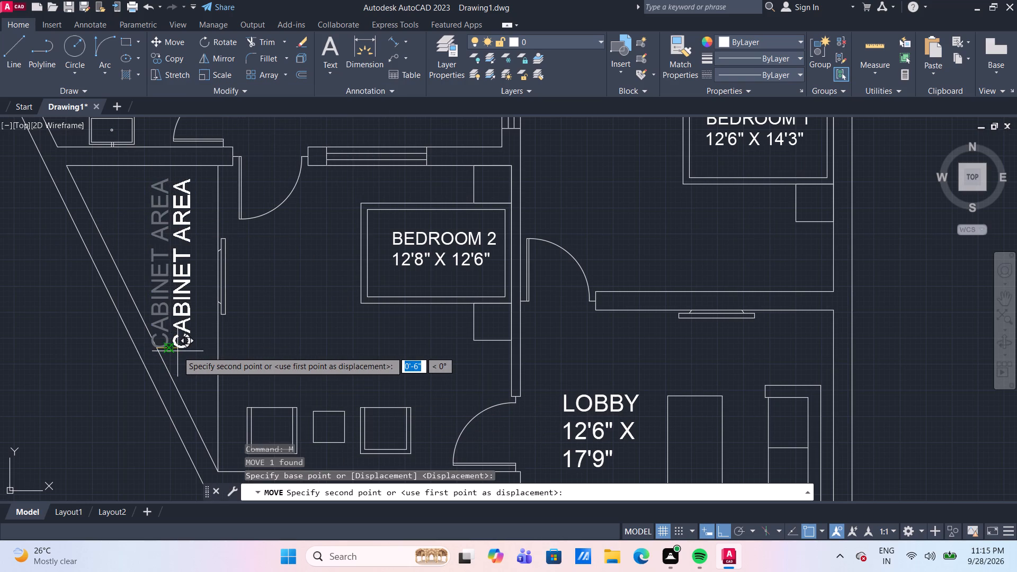
left_click(177, 351)
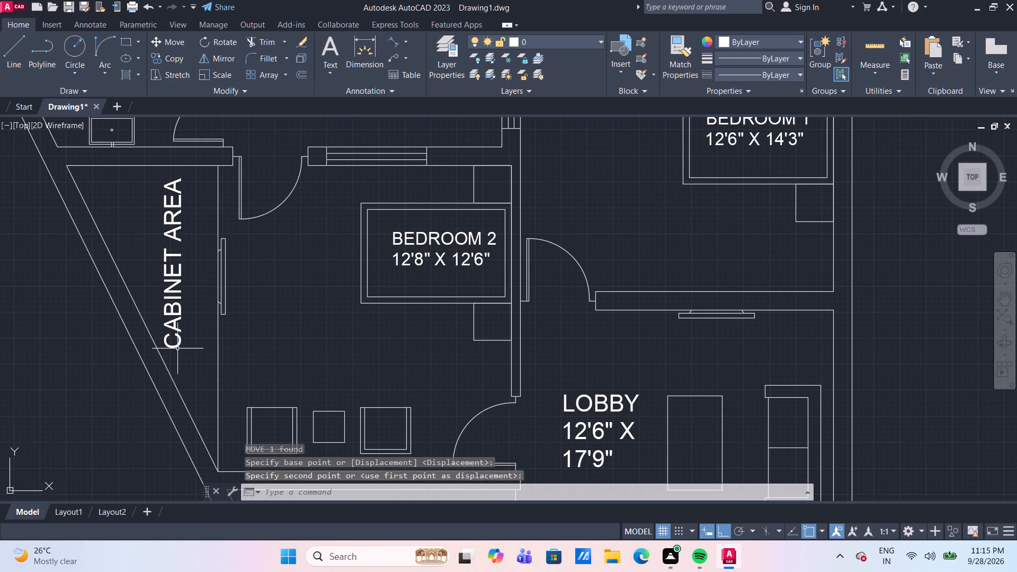
left_click(177, 347)
key("m")
key("Return")
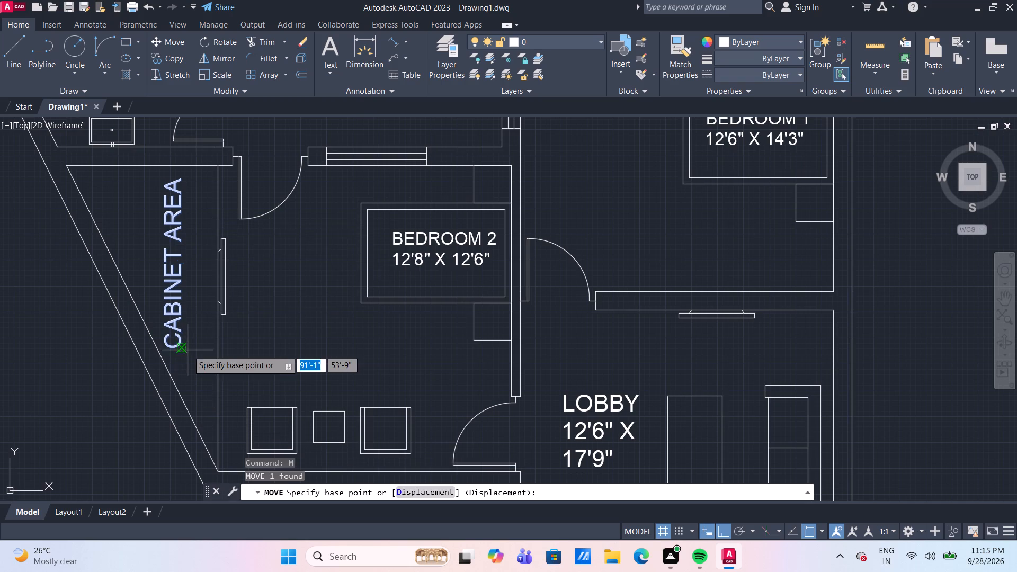
left_click(176, 309)
left_click(184, 312)
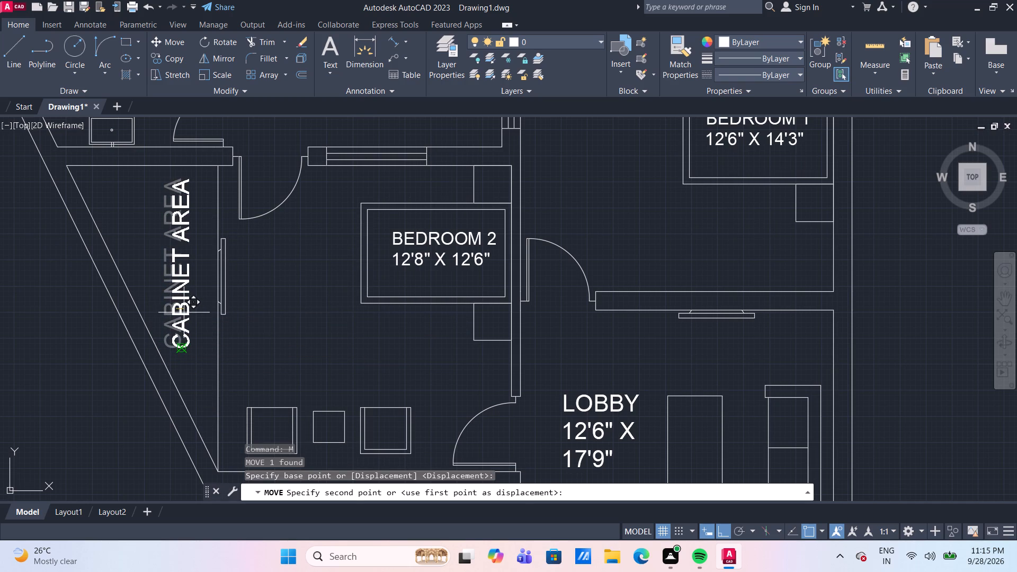
left_click(184, 312)
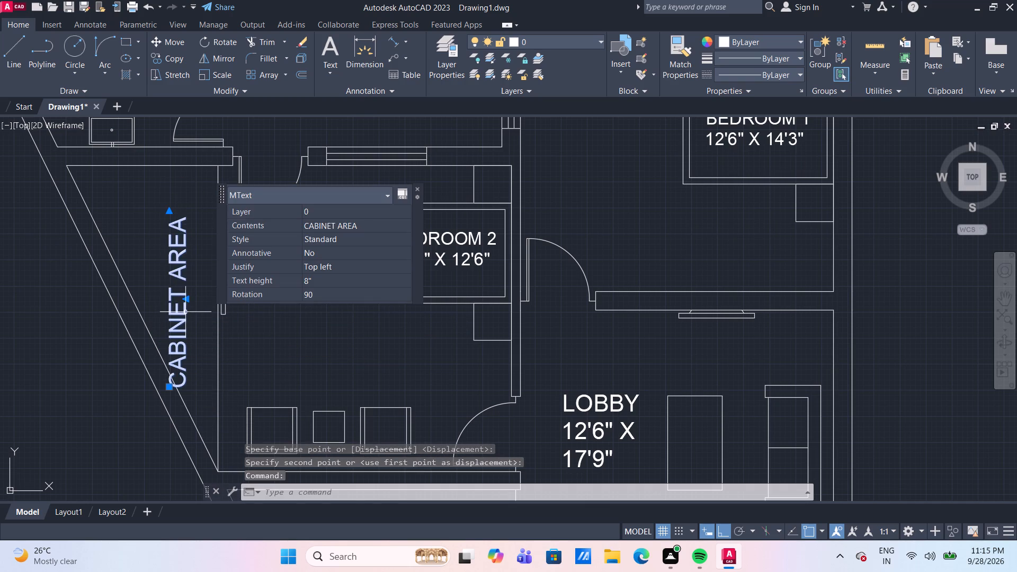
key("m")
key("Return")
left_click(180, 324)
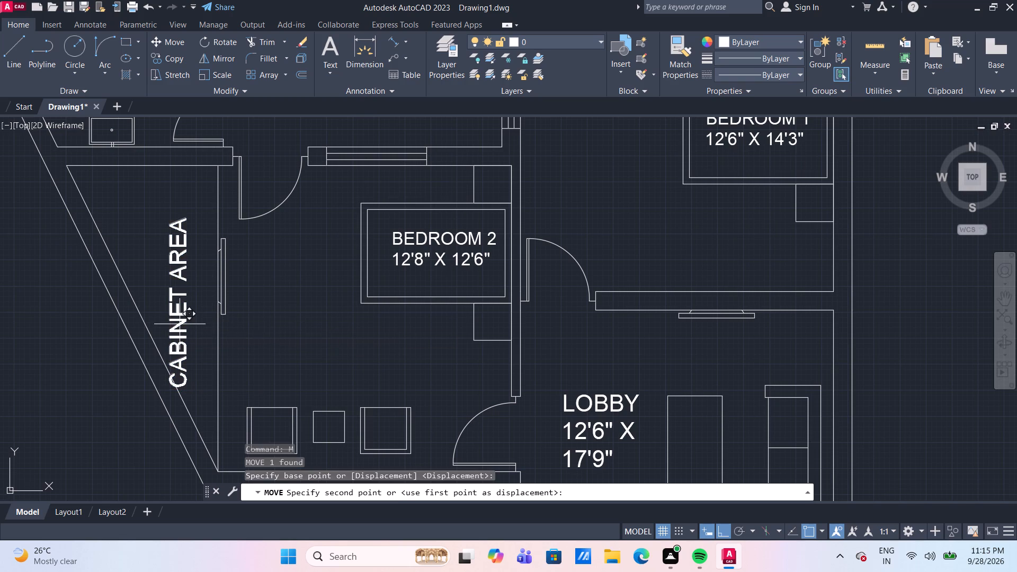
scroll(185, 293, "up", 1)
left_click(185, 293)
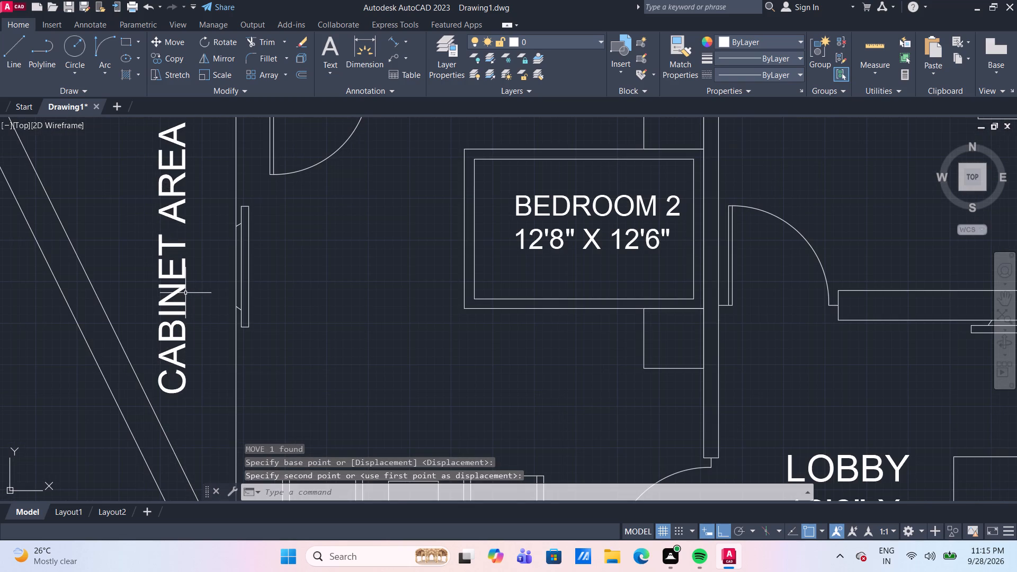
Load the ACAD_ISO03W100 (ISO dash space) linetype into the drawing from acad.lin.
scroll(185, 293, "down", 2)
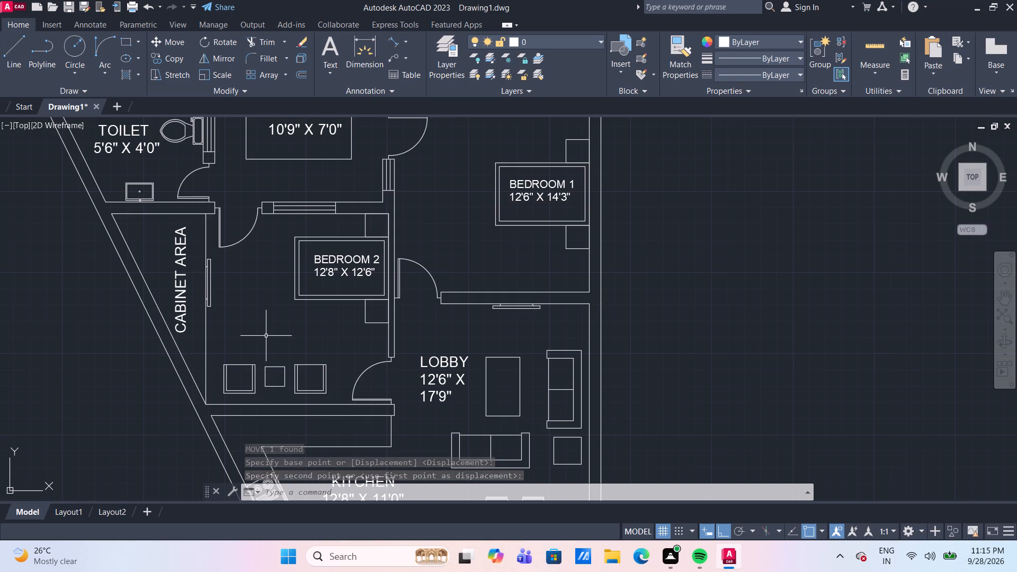
scroll(273, 336, "down", 1)
scroll(324, 216, "up", 2)
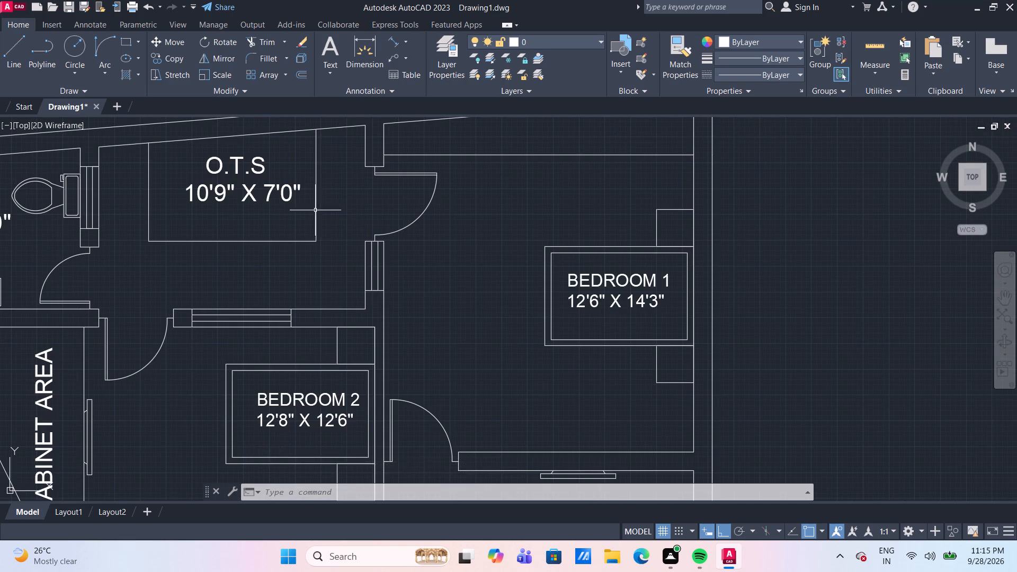
left_click(315, 211)
key("Escape")
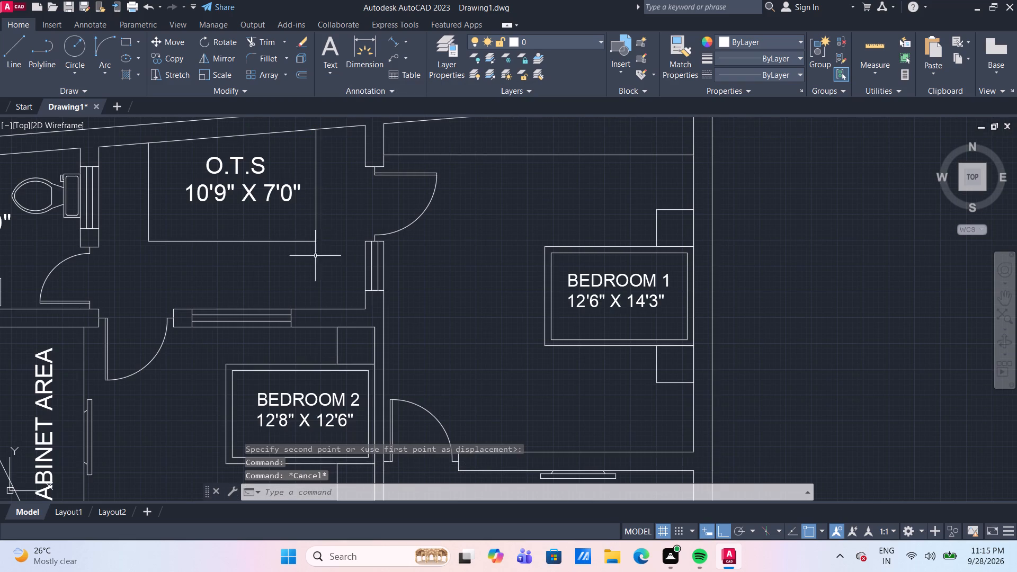
left_click(789, 76)
left_click(761, 136)
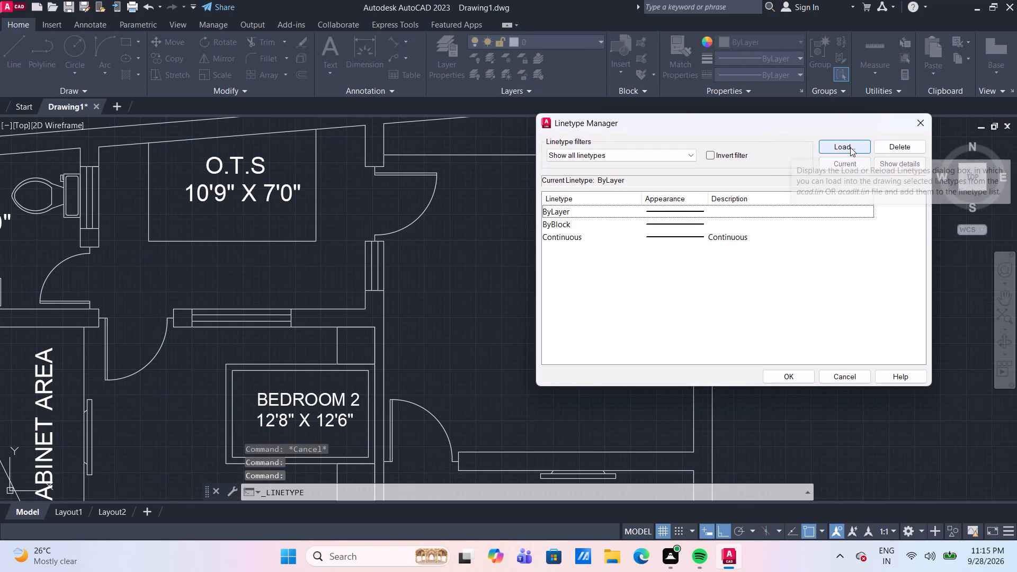
left_click(850, 147)
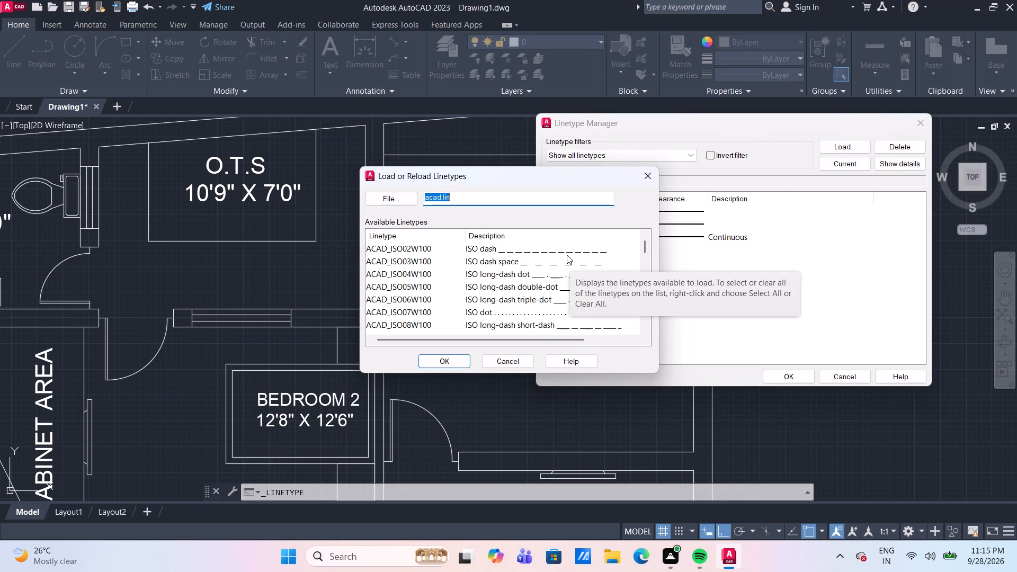
left_click(554, 267)
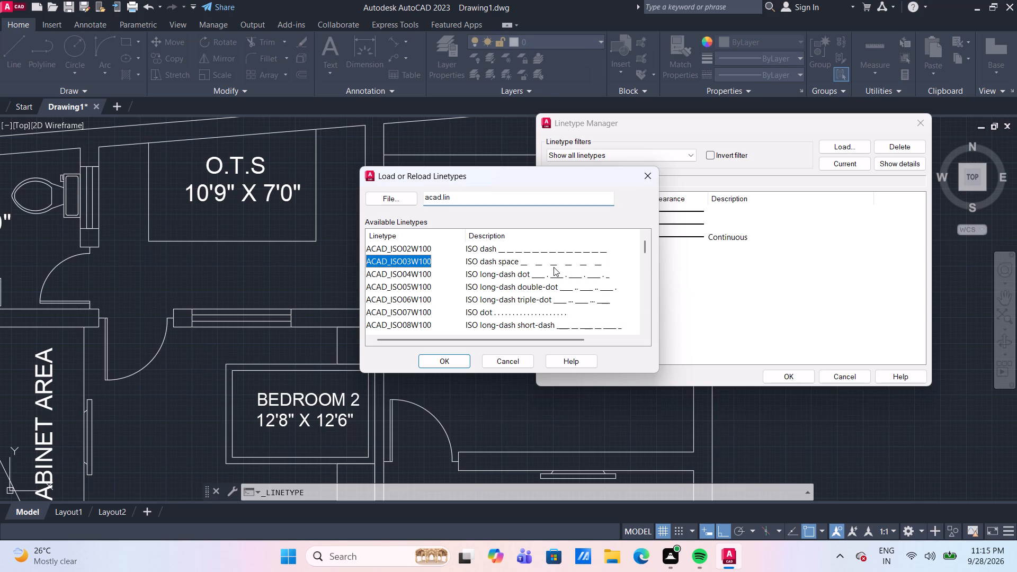
left_click(453, 365)
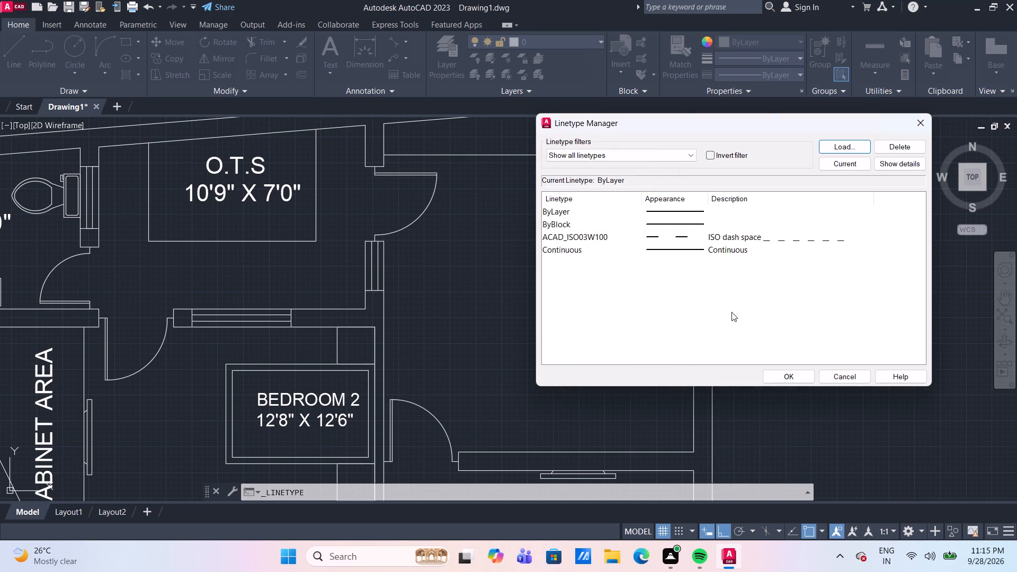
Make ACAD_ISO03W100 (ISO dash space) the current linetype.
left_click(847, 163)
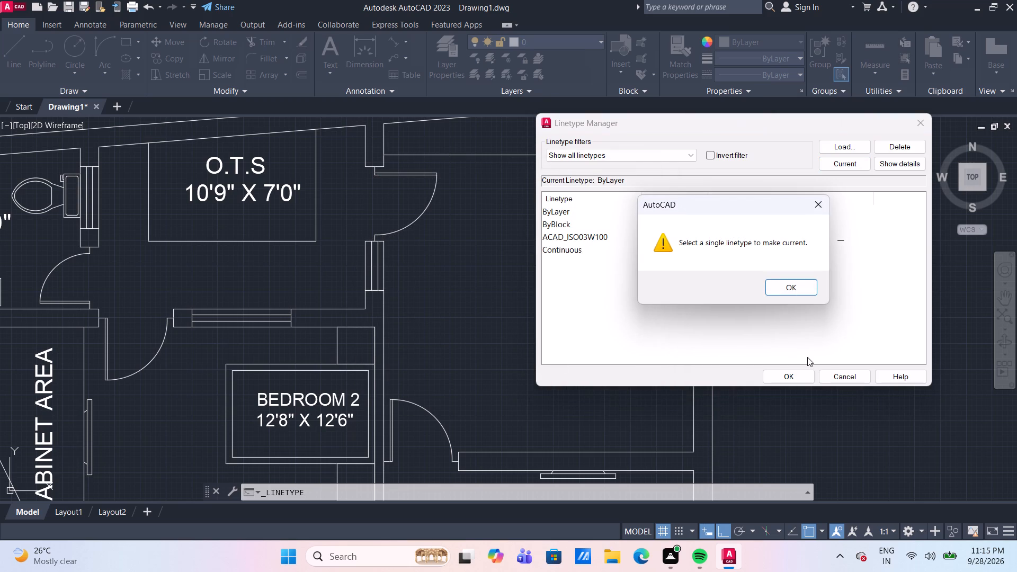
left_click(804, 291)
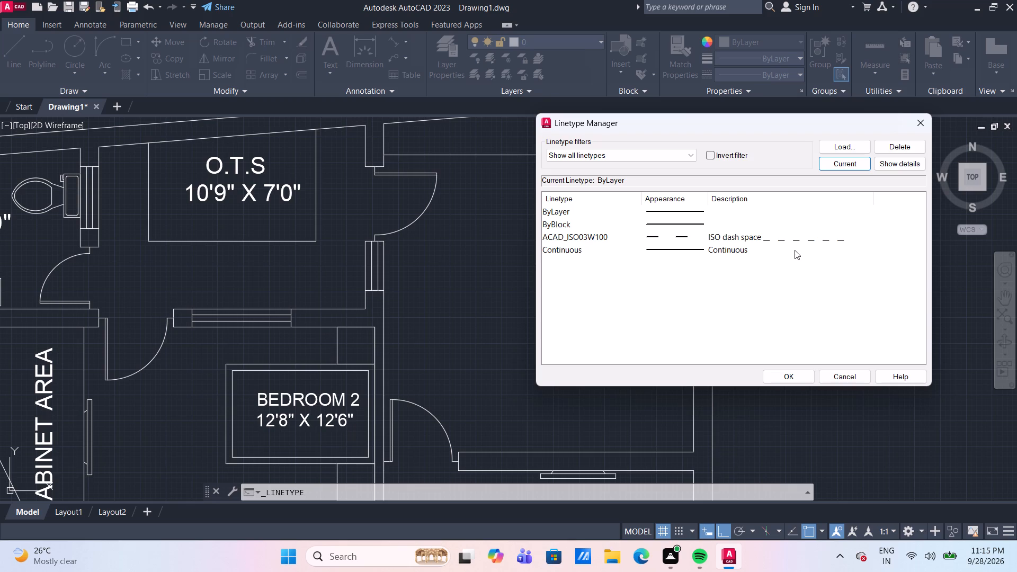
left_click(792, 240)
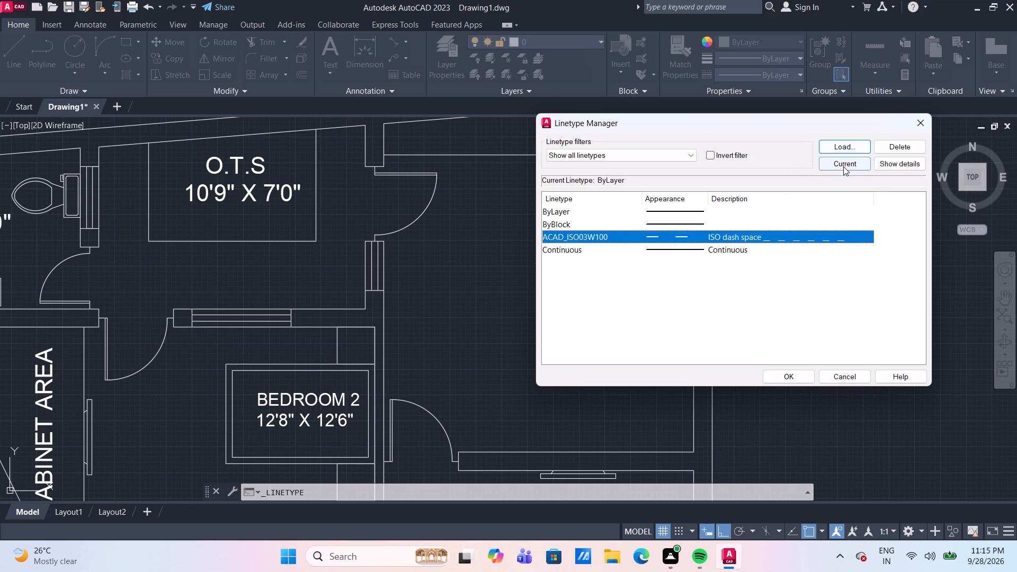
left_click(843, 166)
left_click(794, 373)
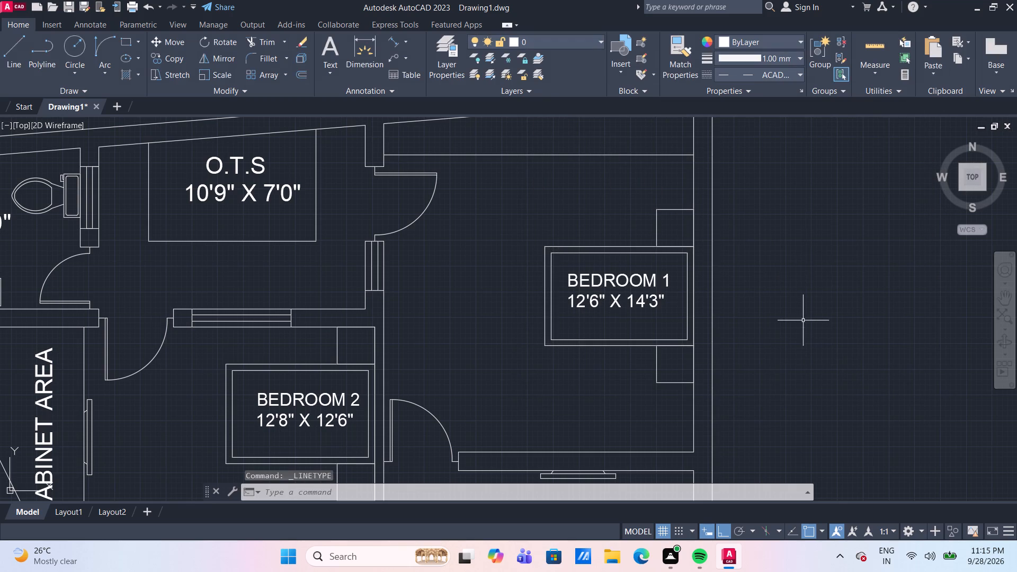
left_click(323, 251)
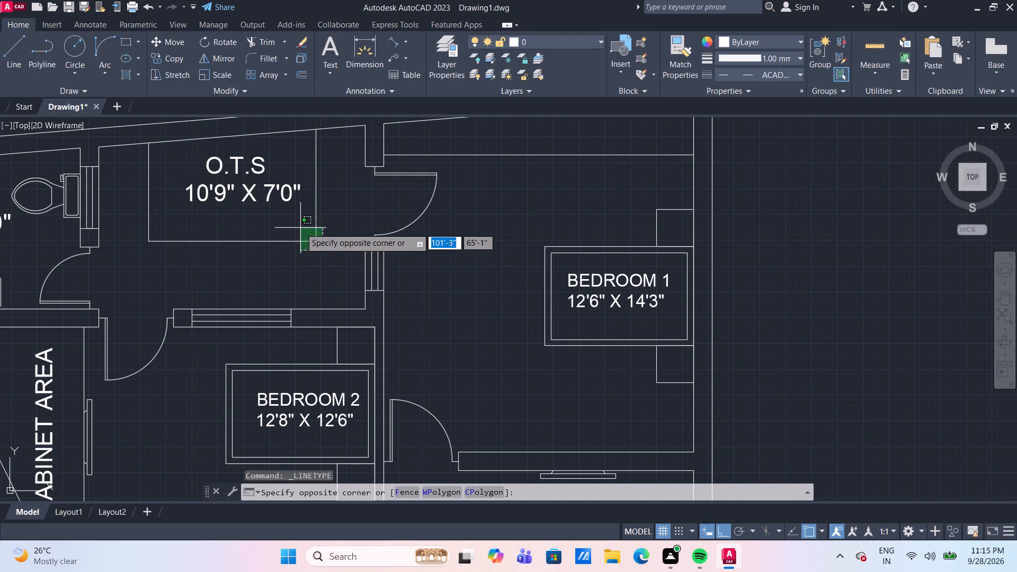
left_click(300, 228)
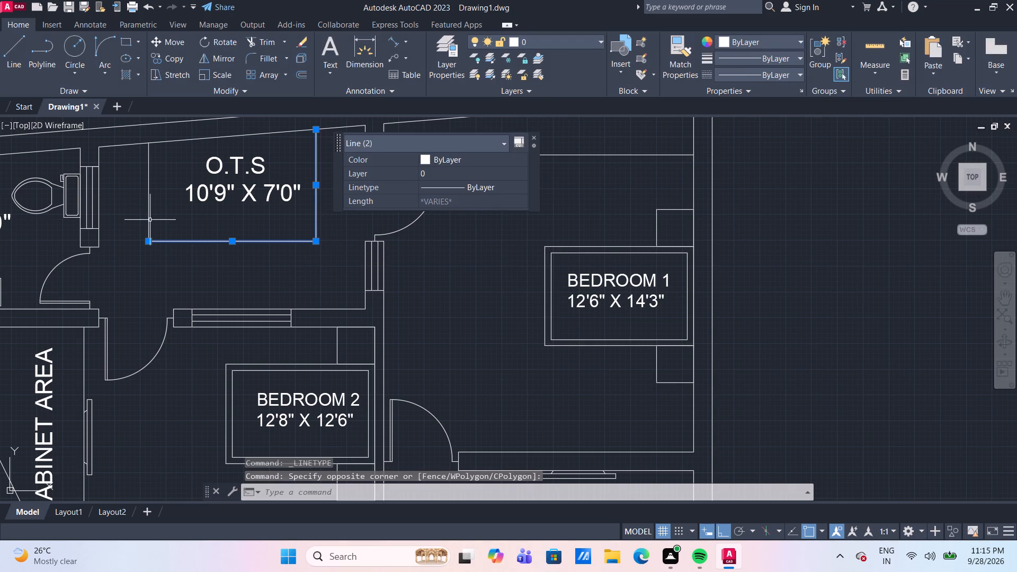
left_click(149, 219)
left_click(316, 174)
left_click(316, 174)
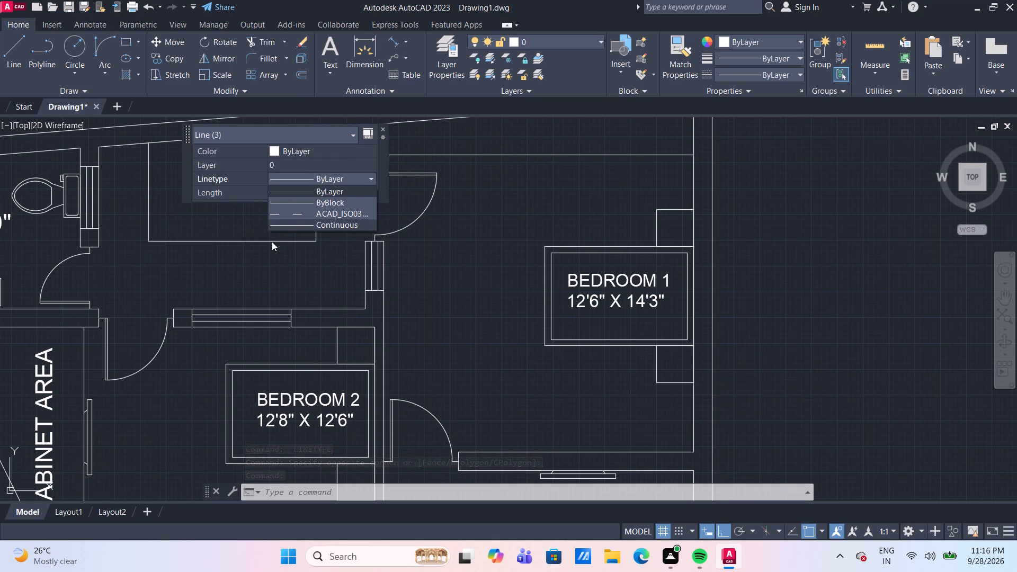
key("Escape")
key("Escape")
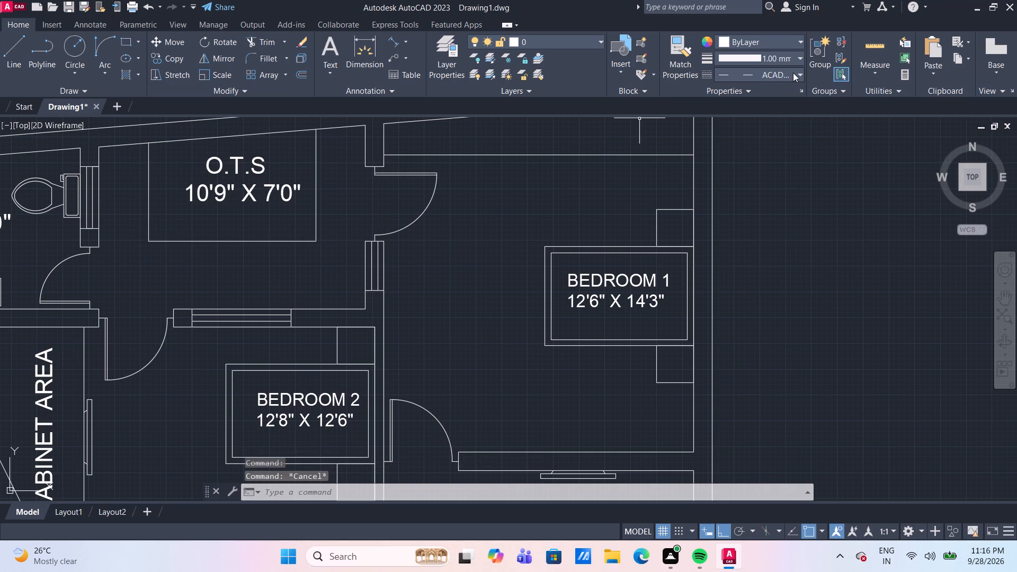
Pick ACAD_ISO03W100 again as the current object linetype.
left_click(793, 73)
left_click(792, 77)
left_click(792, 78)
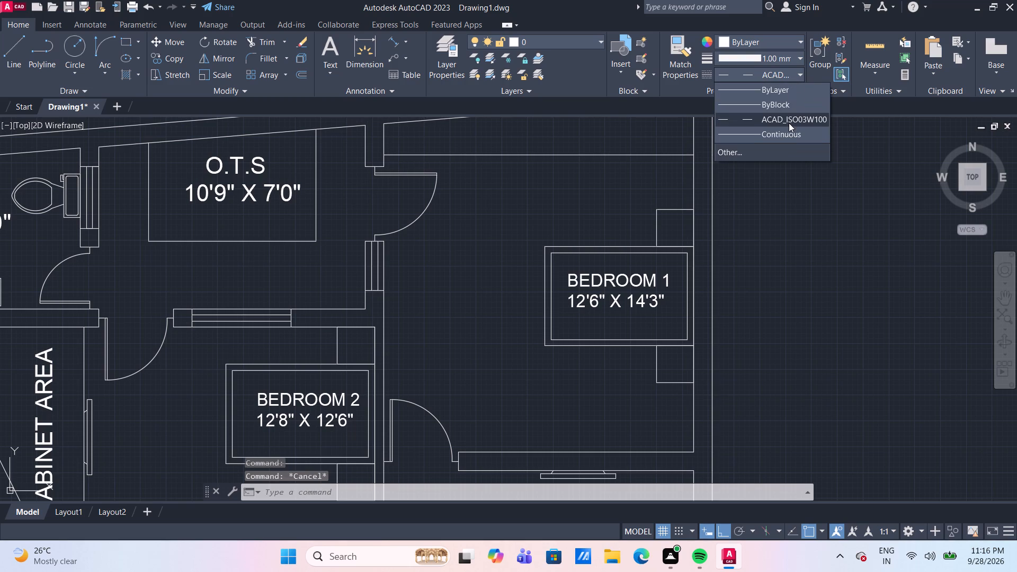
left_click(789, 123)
Load the ACAD_ISO02W100 (ISO dash) linetype into the drawing from acad.lin.
left_click(793, 75)
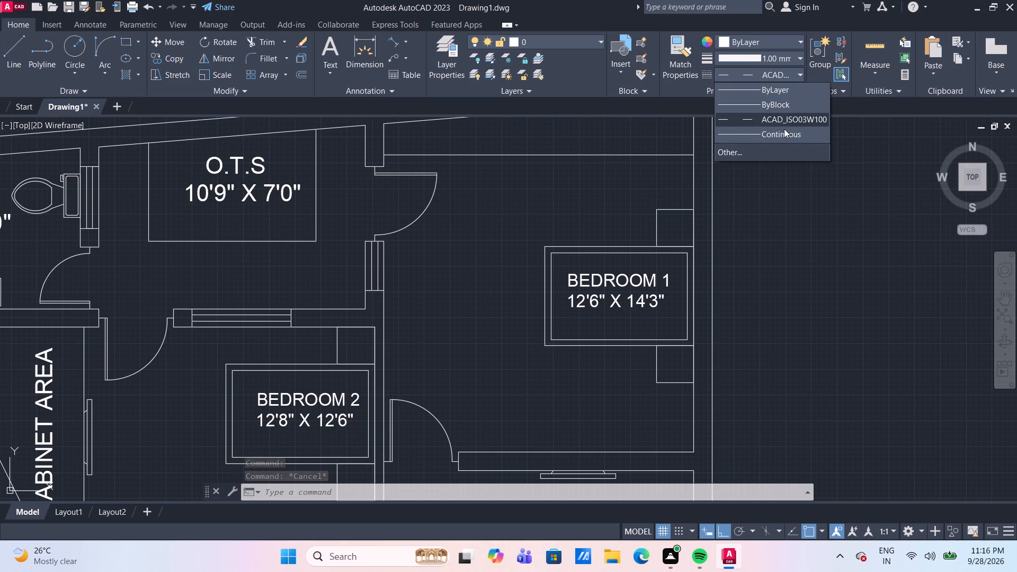
left_click(779, 145)
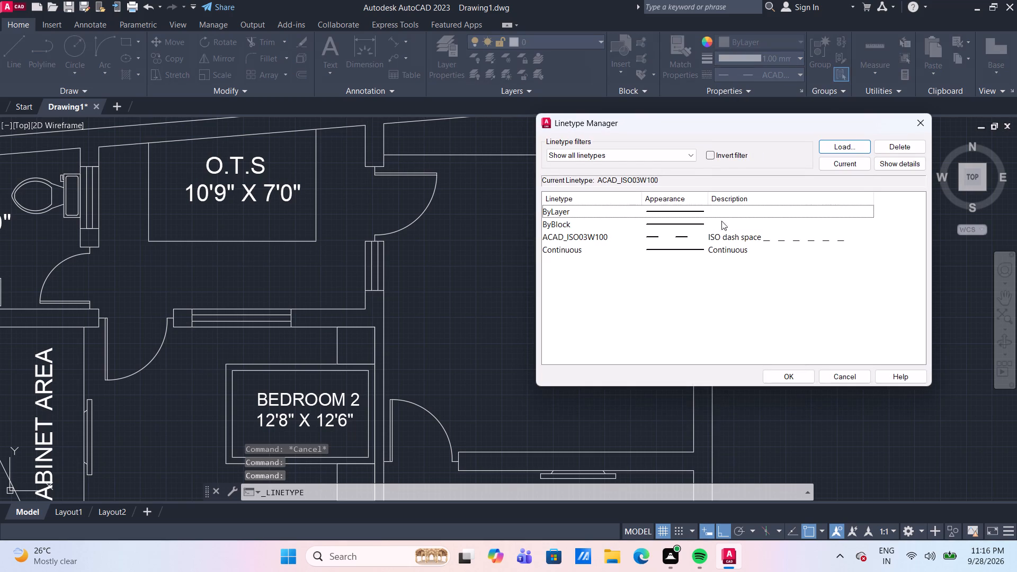
left_click(857, 142)
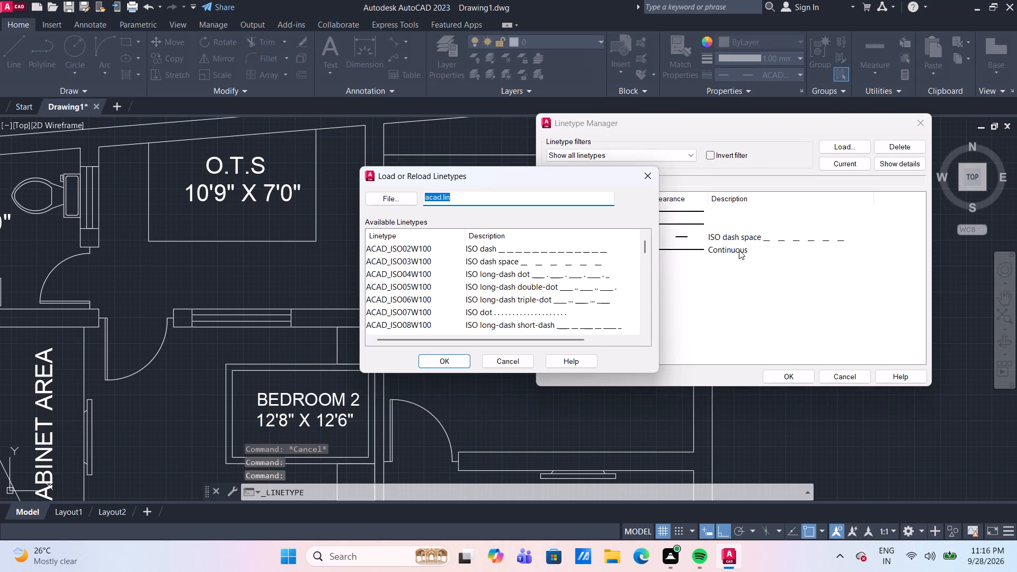
left_click(574, 254)
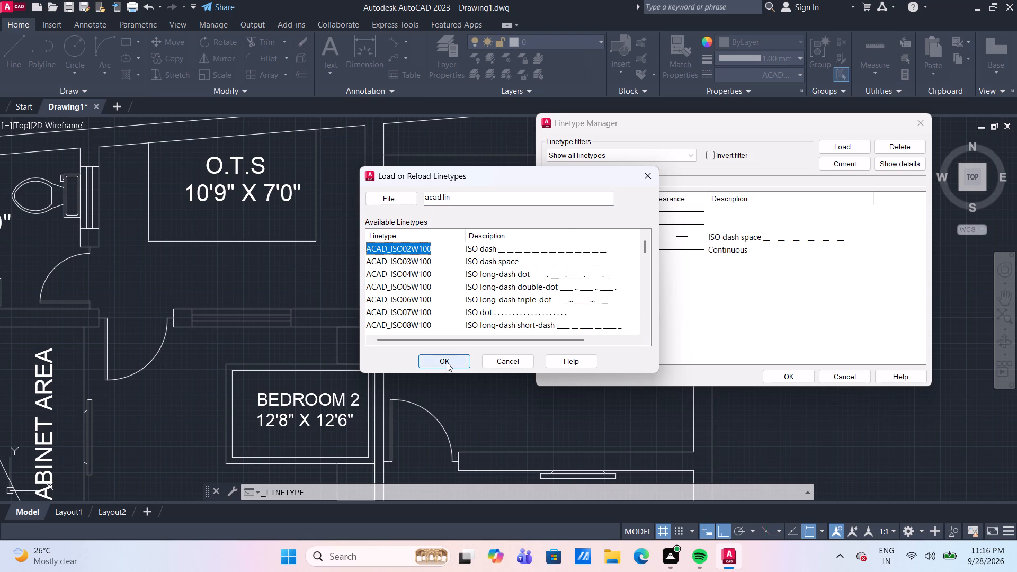
left_click(447, 362)
Make ACAD_ISO02W100 the current linetype and accept the linetype settings.
left_click(779, 253)
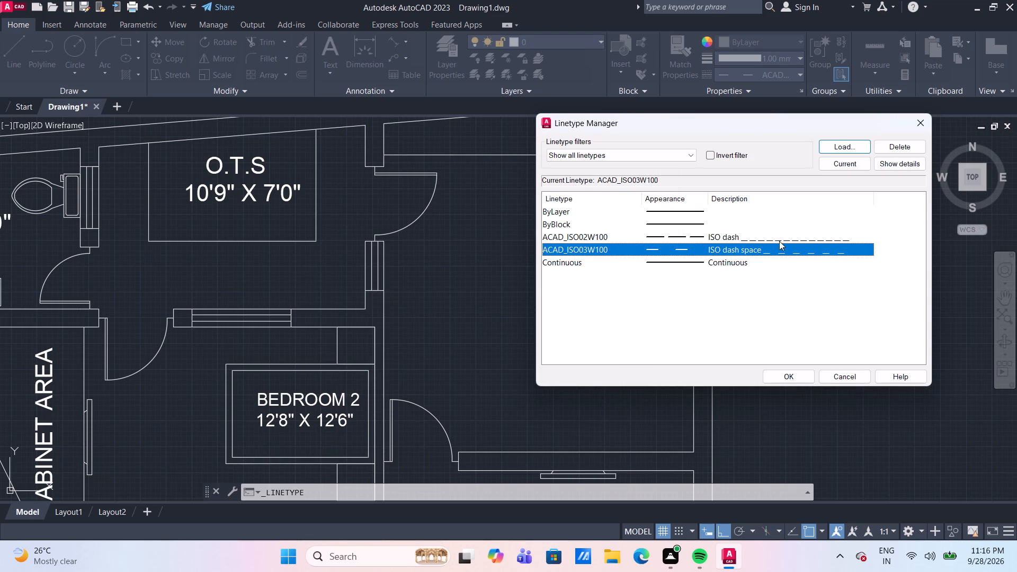
left_click(779, 240)
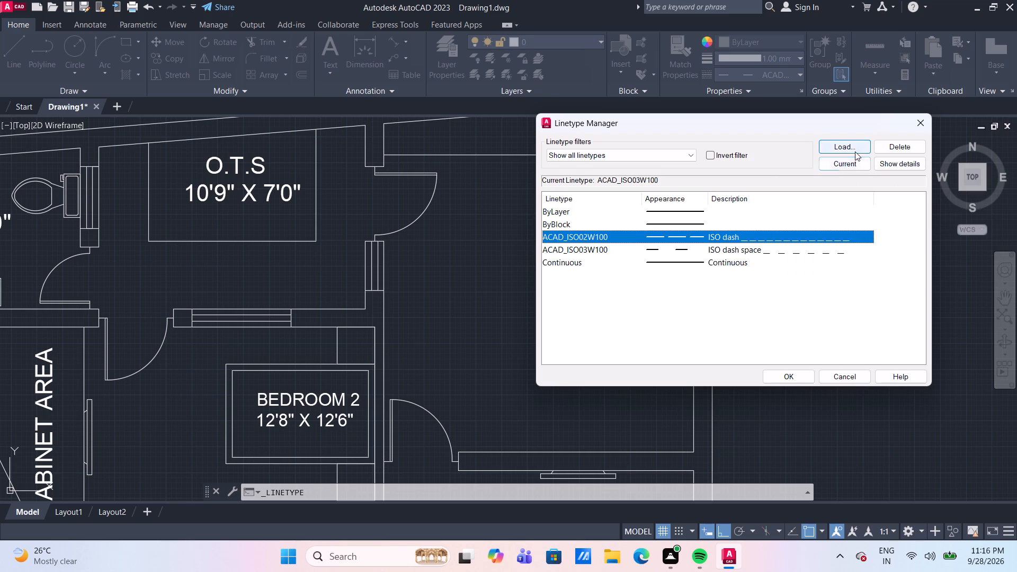
left_click(849, 164)
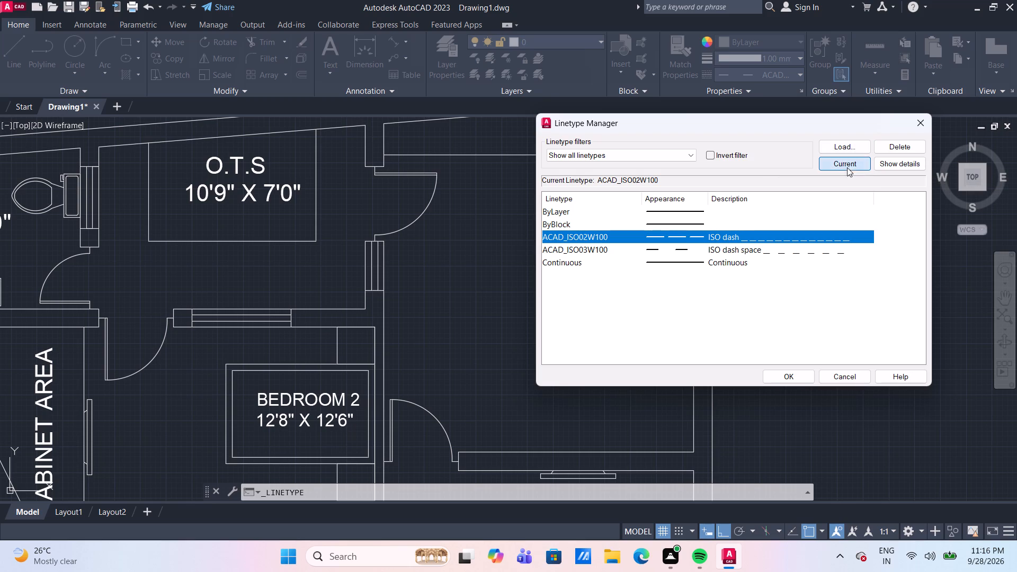
left_click(796, 377)
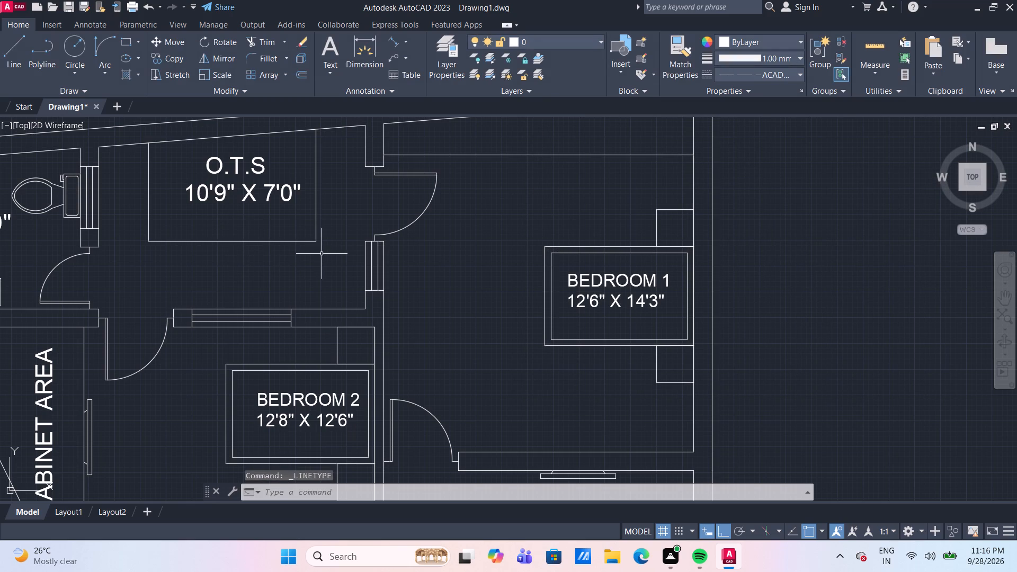
Change the three lines enclosing the O.T.S label to the ACAD_ISO02W100 linetype.
left_click_drag(324, 253, 311, 232)
left_click(305, 227)
left_click_drag(167, 215, 159, 211)
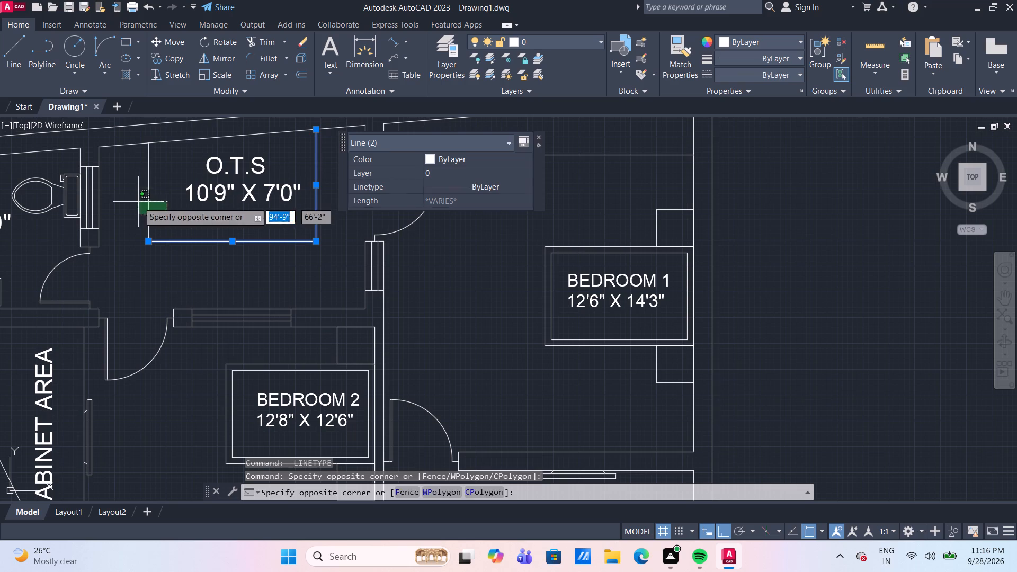
left_click(138, 202)
left_click(309, 157)
left_click(310, 159)
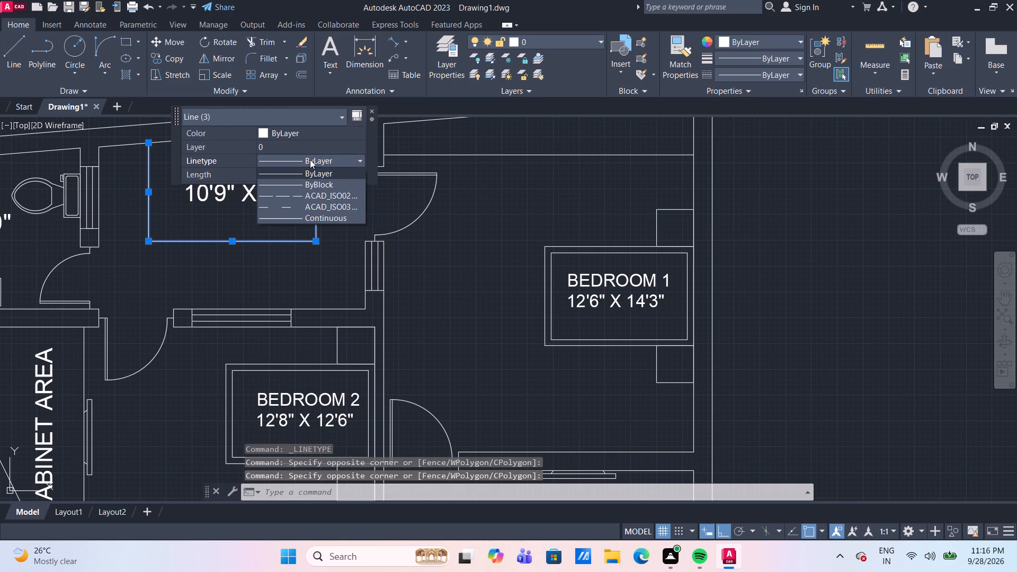
left_click(311, 193)
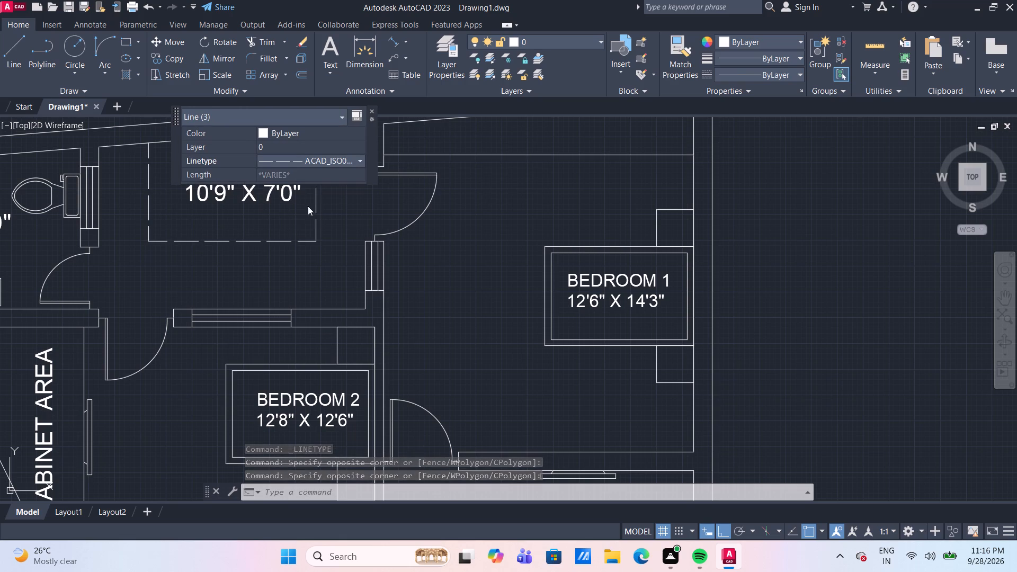
key("Escape")
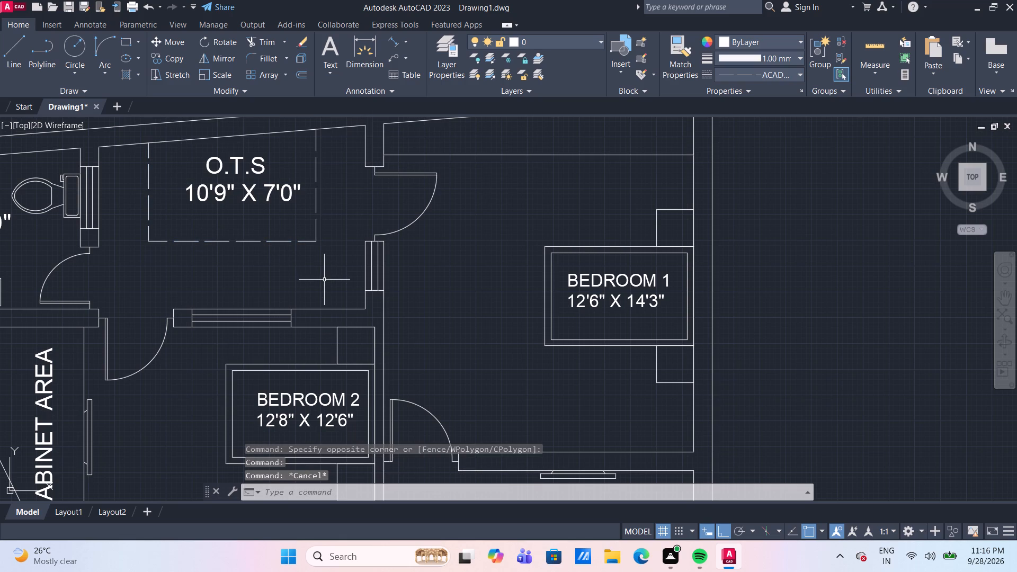
Look over the rest of the floor plan, from the bedrooms down through the lobby and kitchen to the staircase.
scroll(324, 280, "down", 1)
middle_click_drag(430, 311, 426, 238)
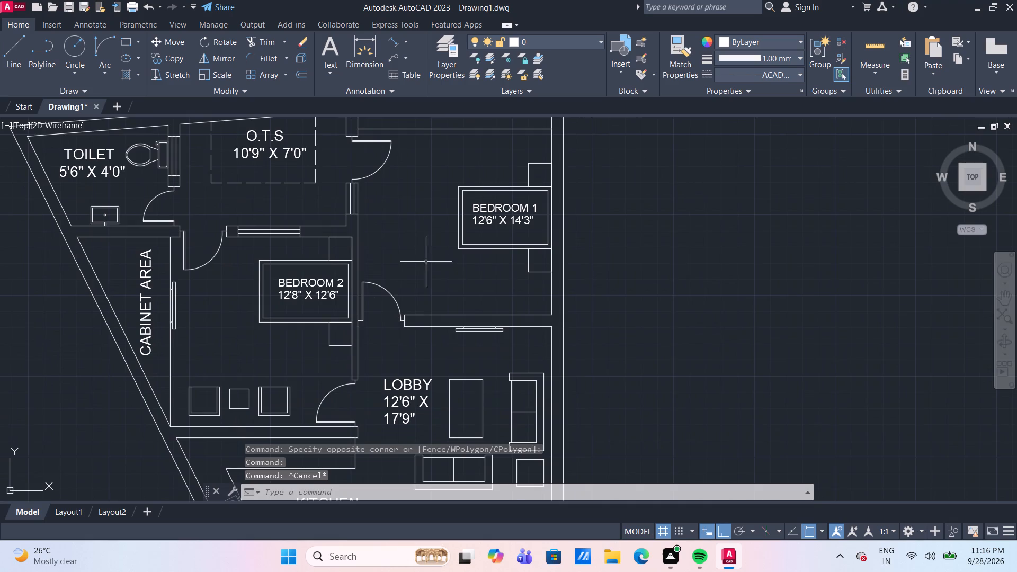
middle_click_drag(418, 266, 424, 233)
scroll(421, 323, "down", 1)
middle_click_drag(422, 337, 464, 225)
middle_click_drag(451, 336, 460, 279)
scroll(460, 279, "up", 1)
middle_click_drag(474, 242, 479, 274)
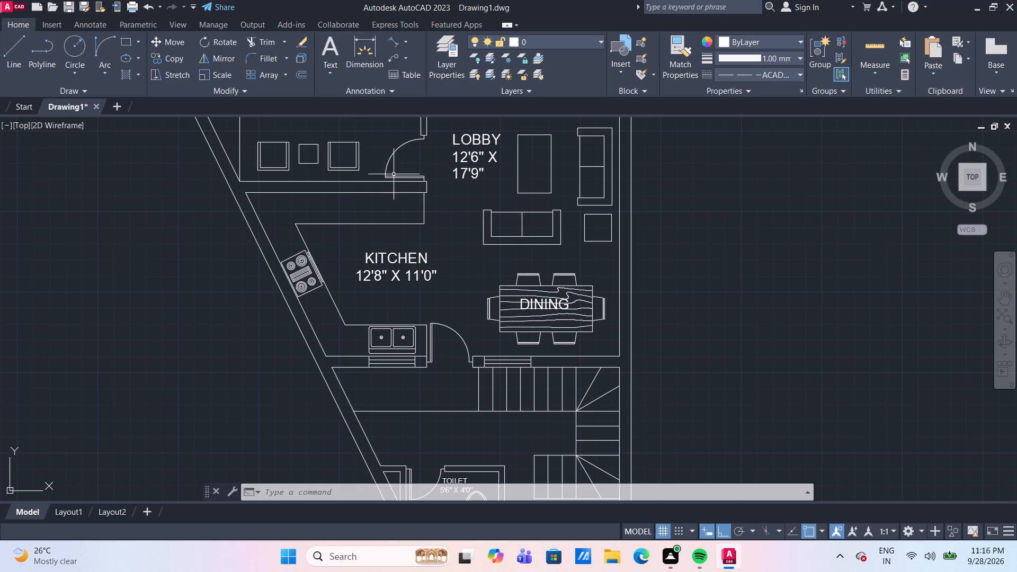
Change the two inner lines of the window between the upper toilet and the O.T.S to the ACAD_ISO02W100 linetype.
middle_click_drag(374, 146, 400, 305)
middle_click_drag(301, 159, 322, 274)
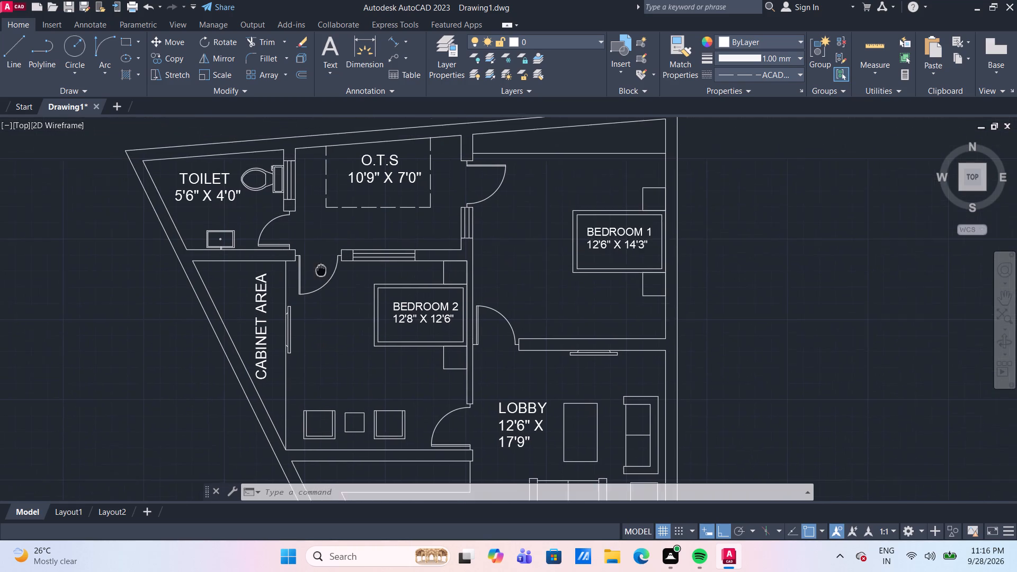
middle_click_drag(322, 274, 322, 277)
scroll(313, 177, "up", 3)
scroll(235, 204, "up", 1)
middle_click_drag(242, 207, 289, 234)
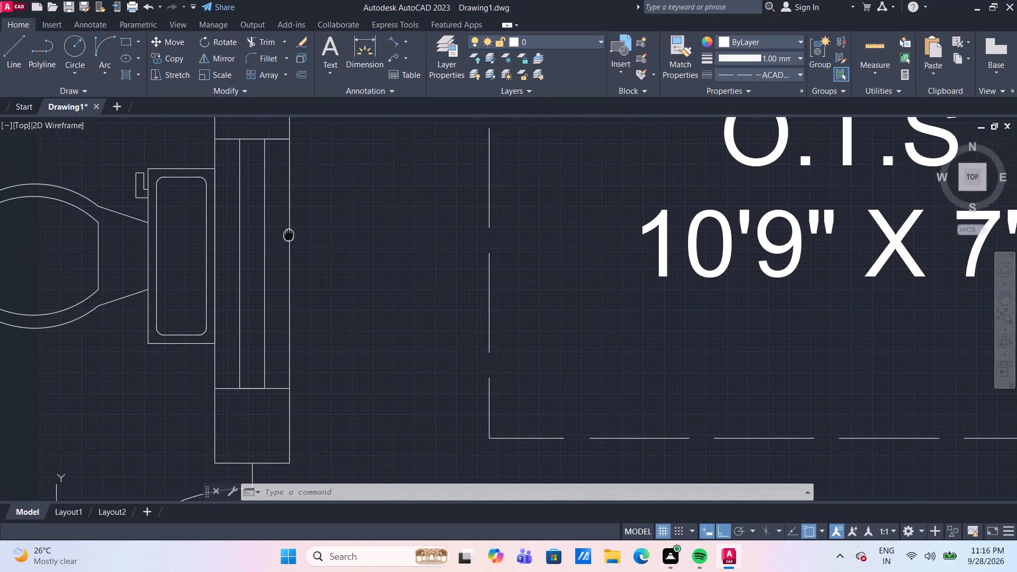
middle_click_drag(289, 234, 295, 245)
scroll(269, 245, "up", 1)
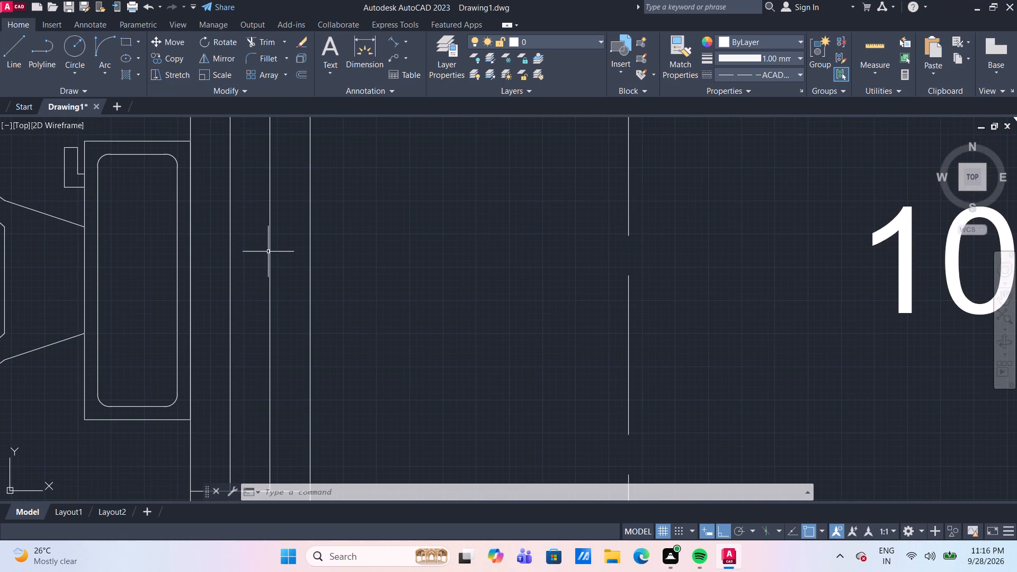
left_click_drag(275, 261, 265, 255)
left_click(224, 219)
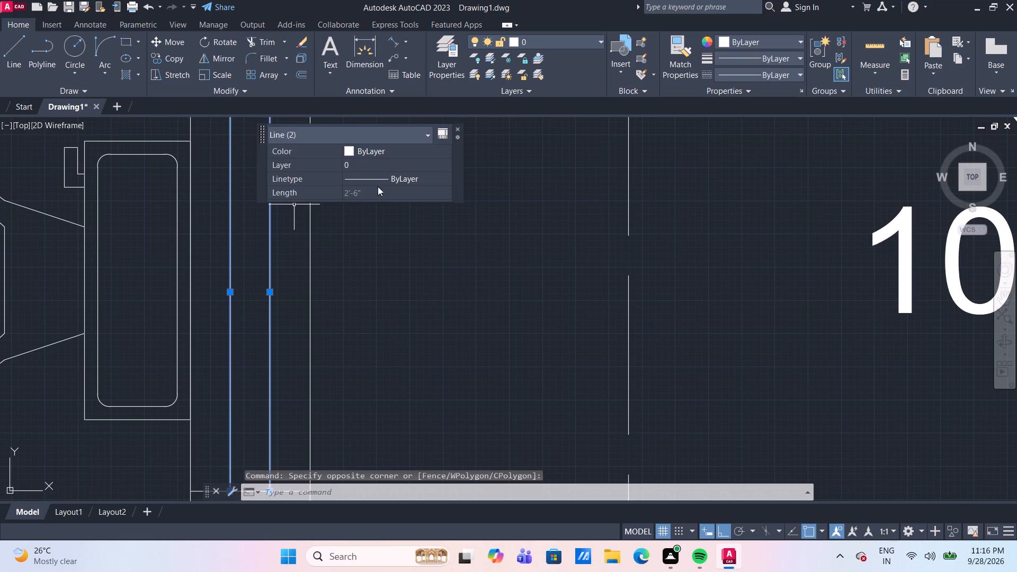
left_click(383, 184)
left_click(383, 184)
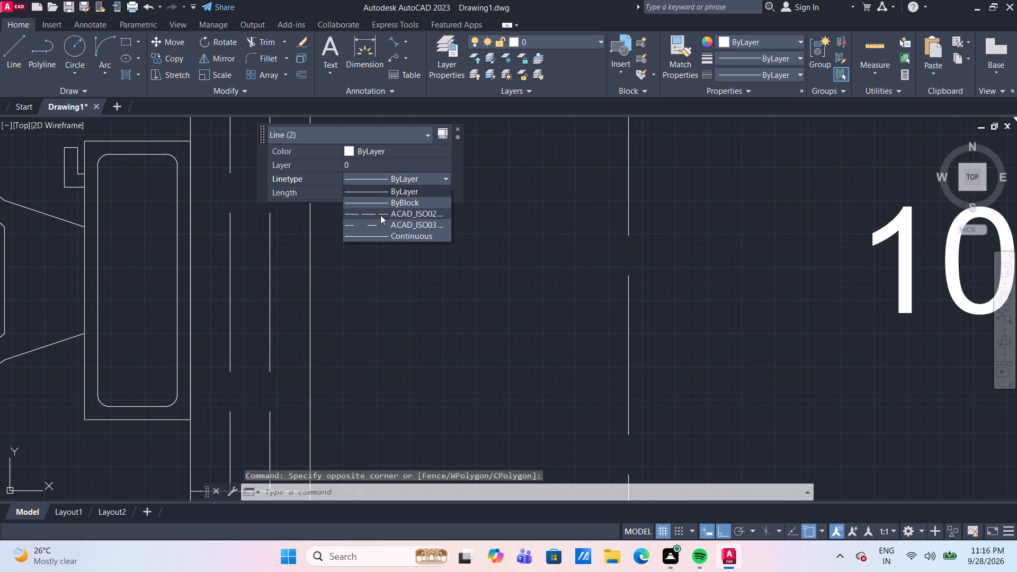
left_click(380, 214)
key("Escape")
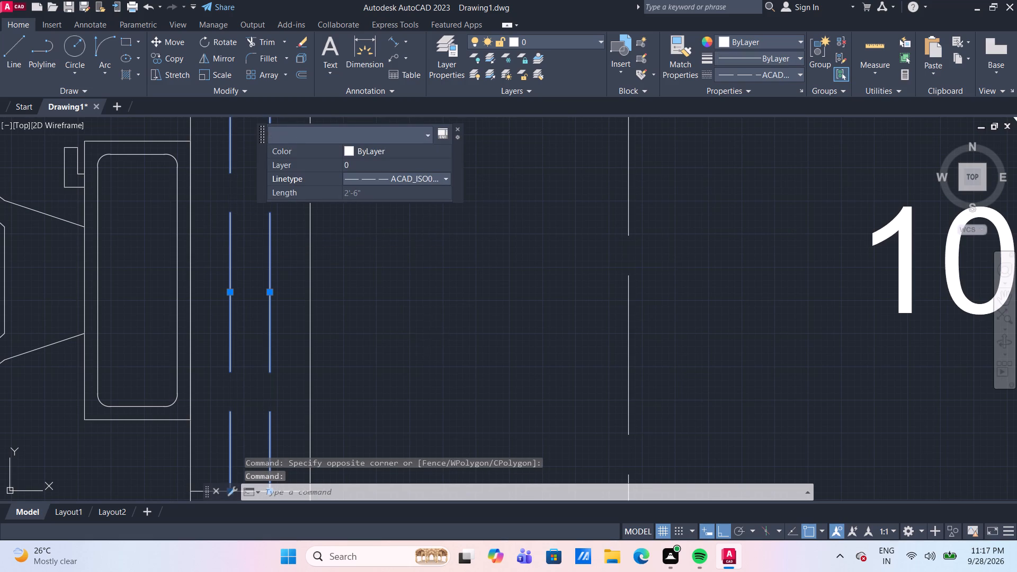
Extend the bottom line of the lower stair flight to meet the toilet's outer wall beside the entrance.
scroll(427, 334, "down", 3)
middle_click_drag(469, 360, 420, 261)
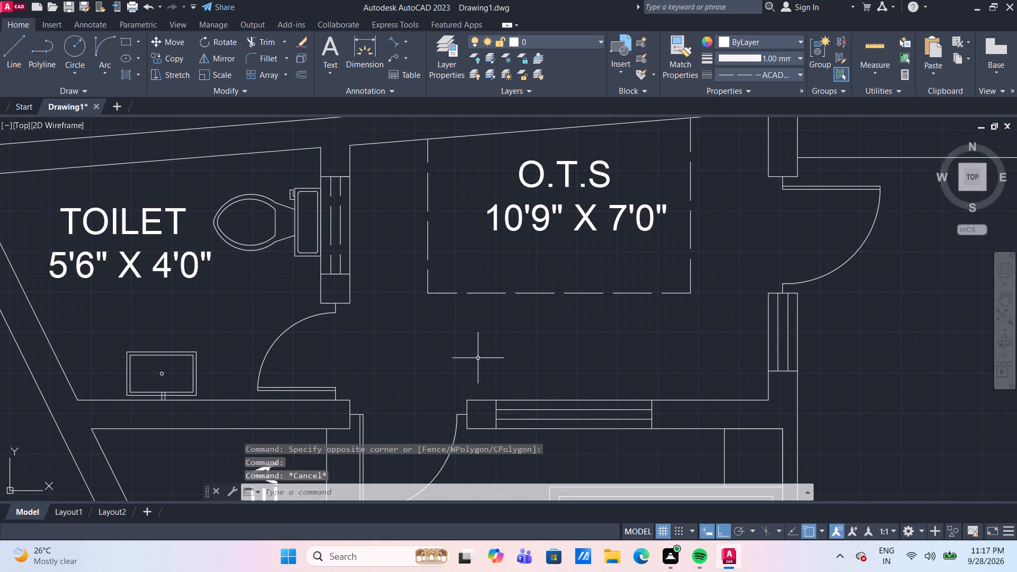
scroll(480, 359, "down", 1)
middle_click_drag(492, 339, 458, 269)
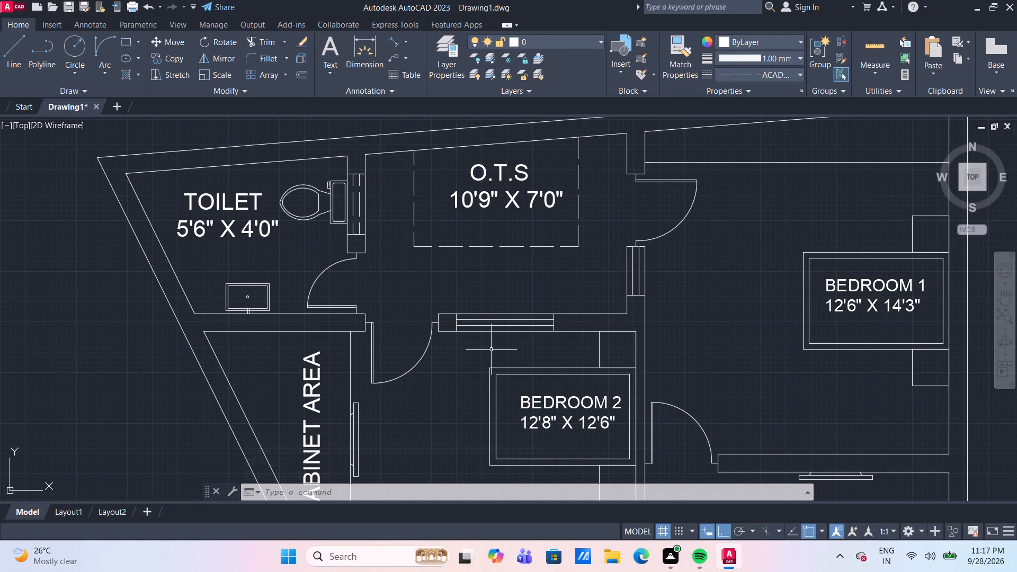
scroll(491, 350, "down", 4)
scroll(549, 391, "up", 2)
middle_click_drag(546, 367, 519, 224)
middle_click_drag(485, 481, 487, 451)
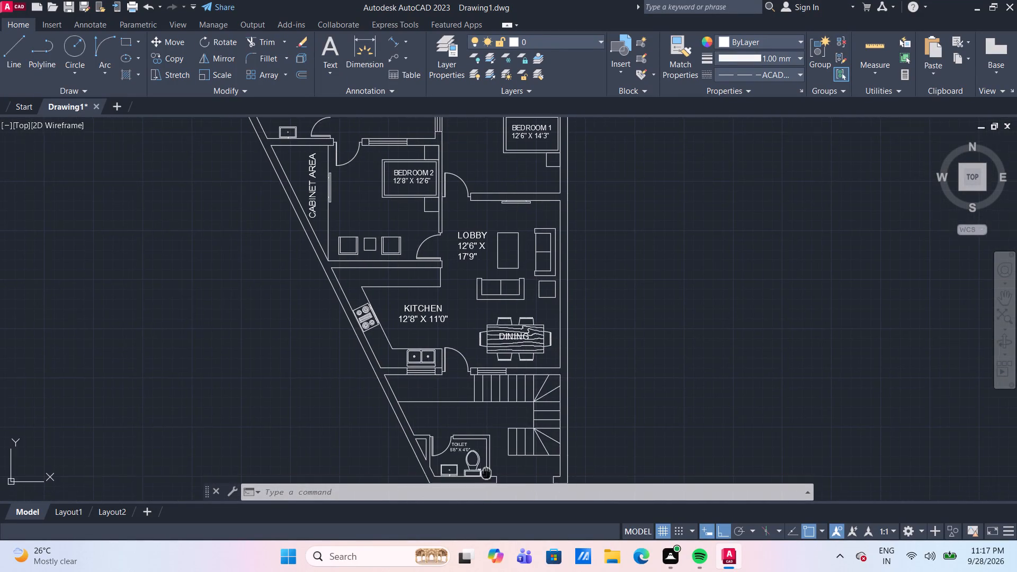
middle_click_drag(487, 451, 470, 336)
scroll(471, 343, "up", 1)
scroll(529, 301, "up", 2)
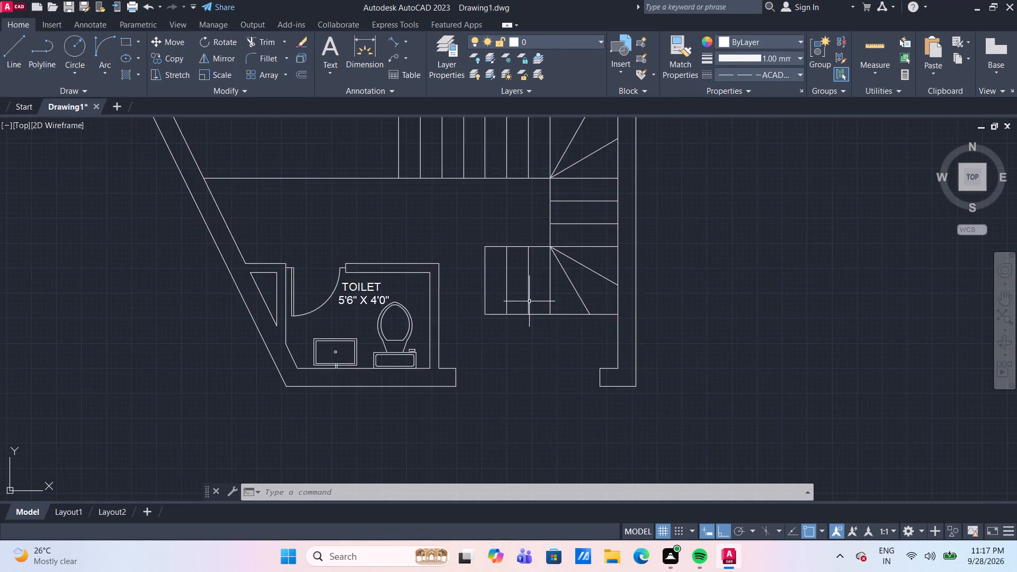
middle_click_drag(529, 304, 504, 315)
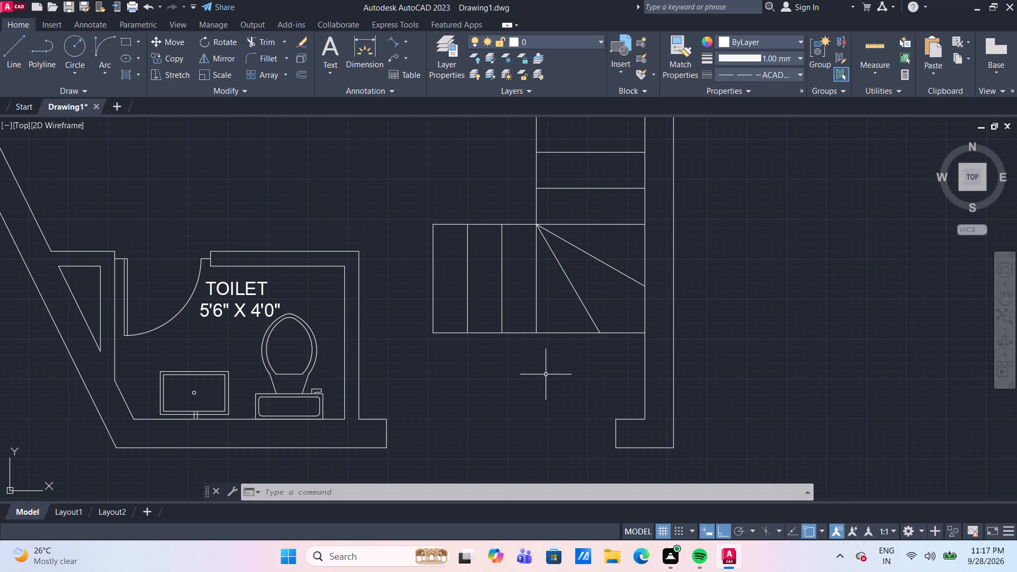
type("TR")
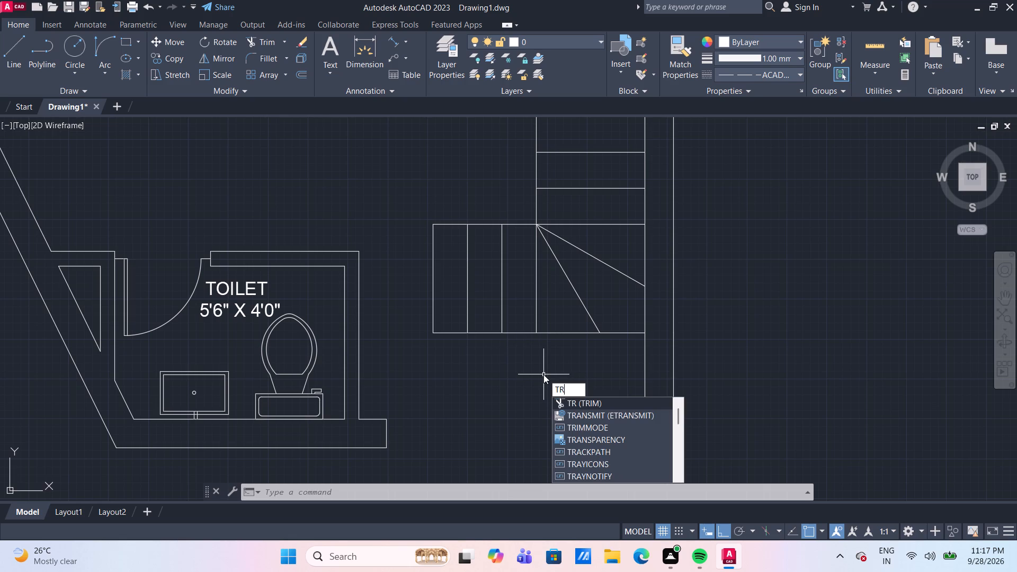
key("Return")
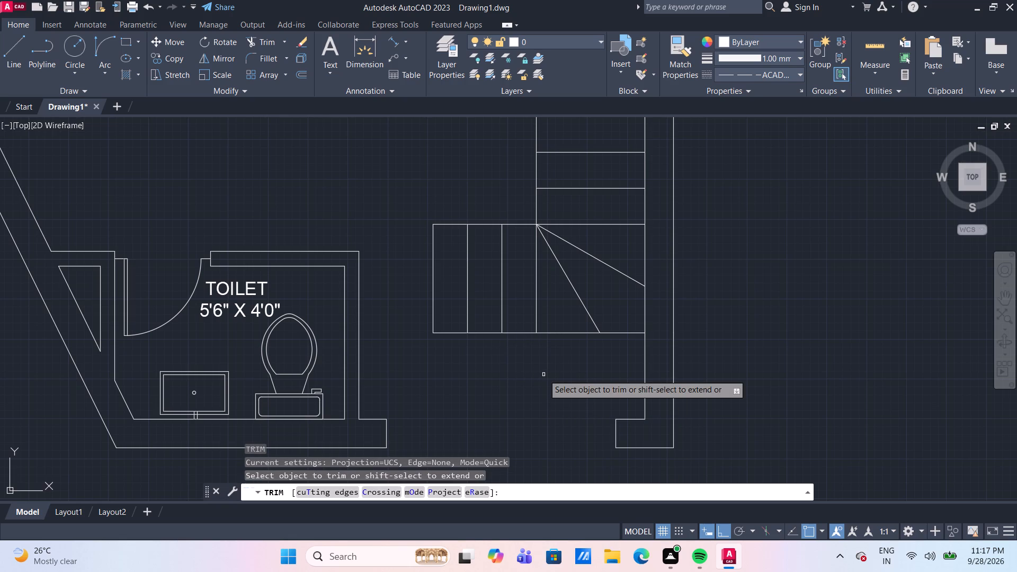
left_click(451, 334, "shift")
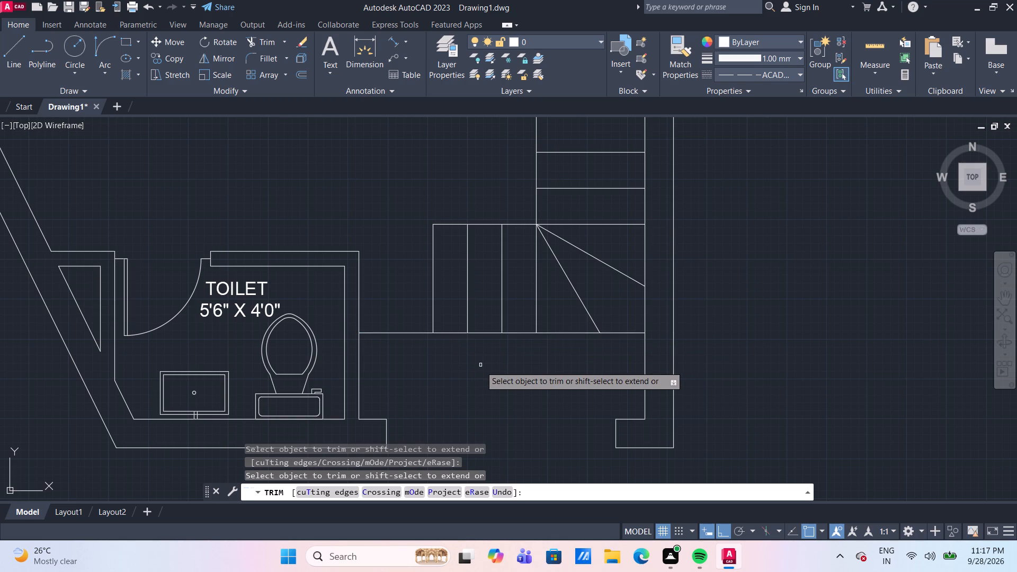
key("Escape")
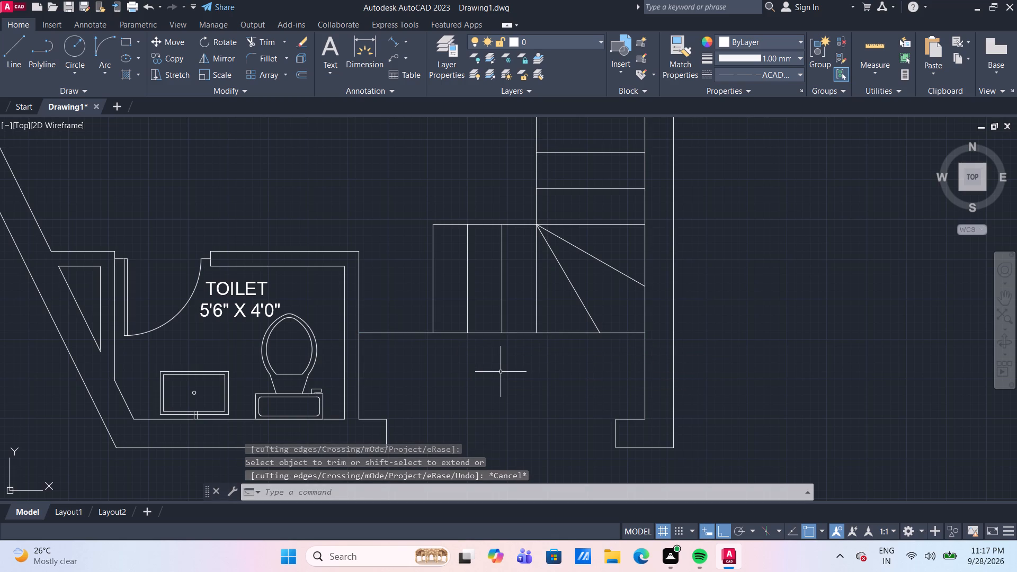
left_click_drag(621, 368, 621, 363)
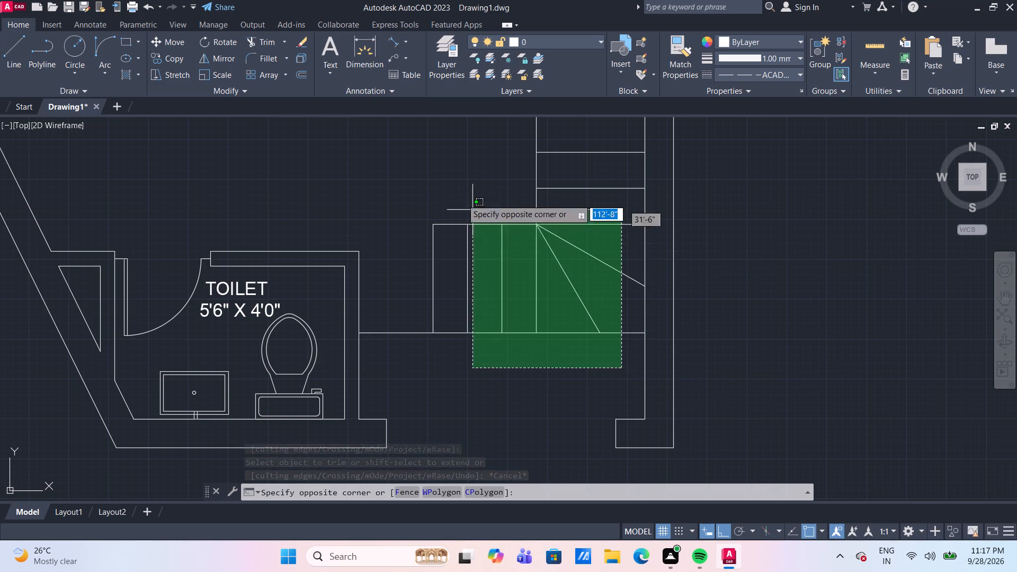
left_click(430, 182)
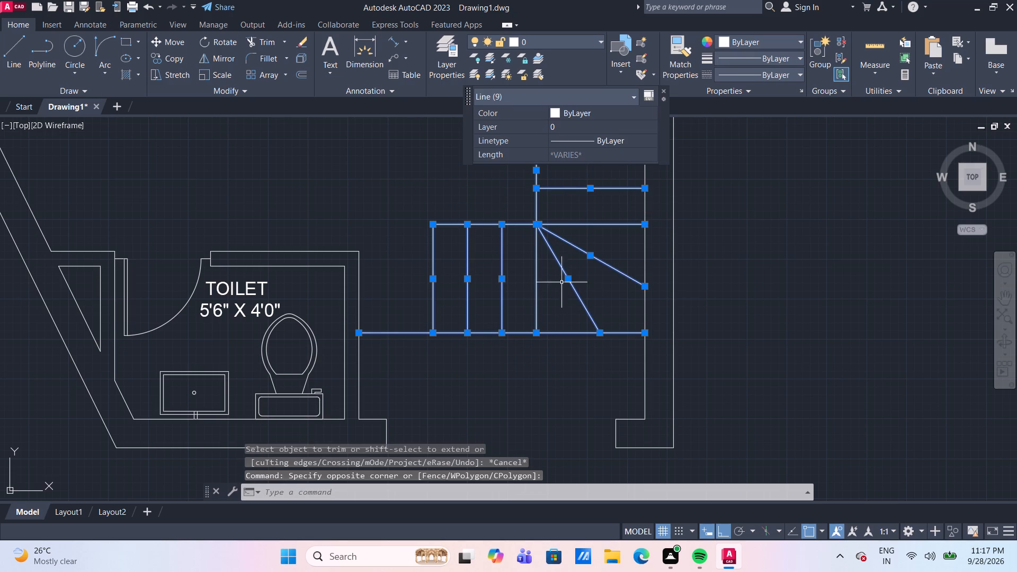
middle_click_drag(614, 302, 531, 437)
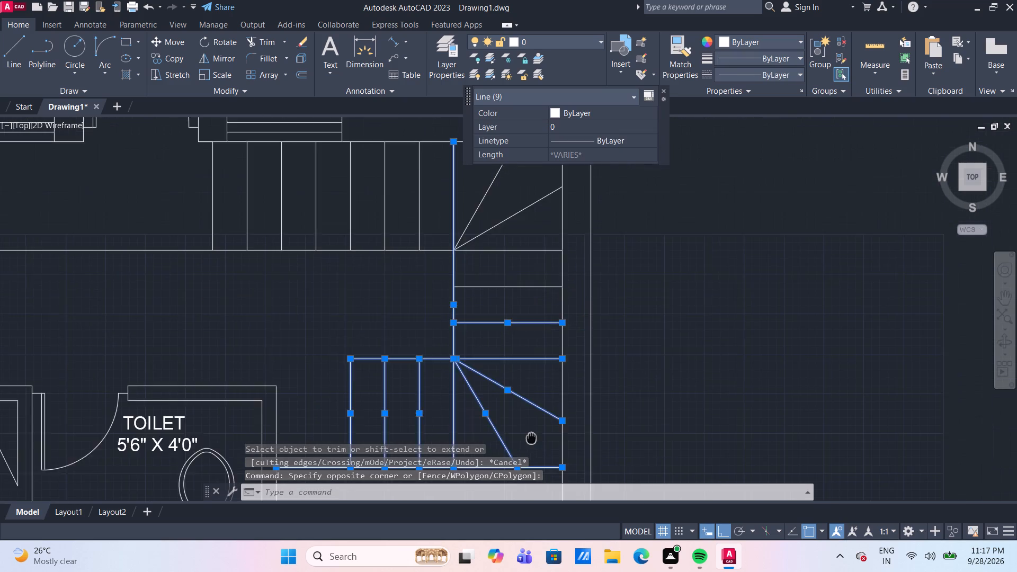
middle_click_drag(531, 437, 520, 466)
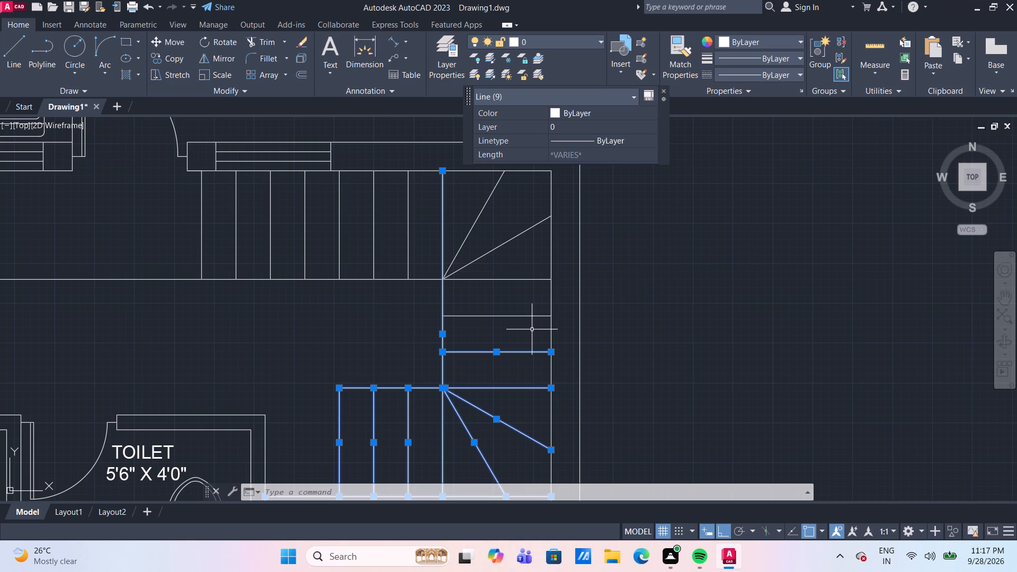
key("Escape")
Change the lower flight's treads, winders and edge lines, plus the long horizontal line under the upper flight, to the ACAD_ISO02W100 linetype.
middle_click_drag(525, 312, 517, 270)
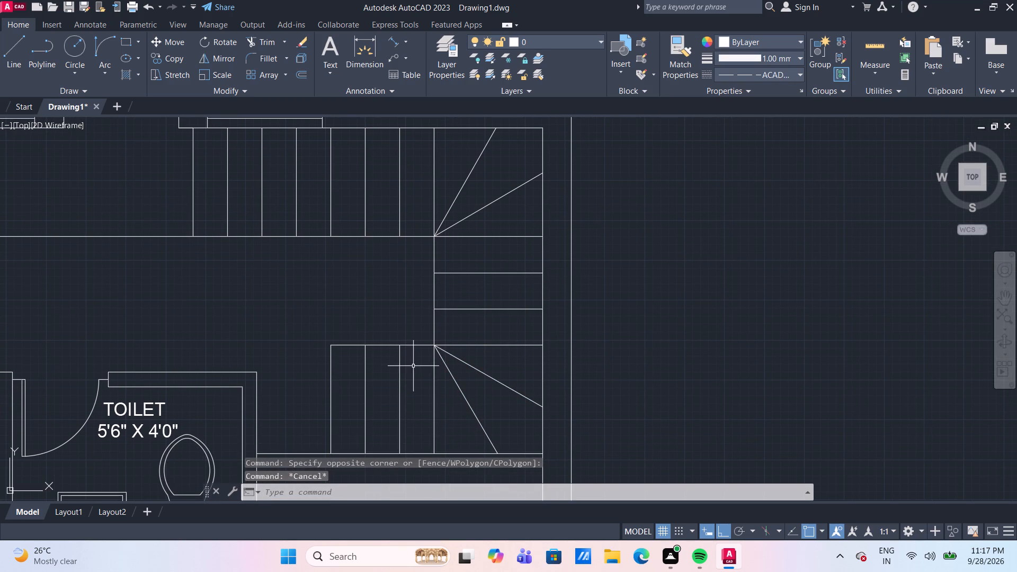
left_click(413, 367)
left_click(384, 336)
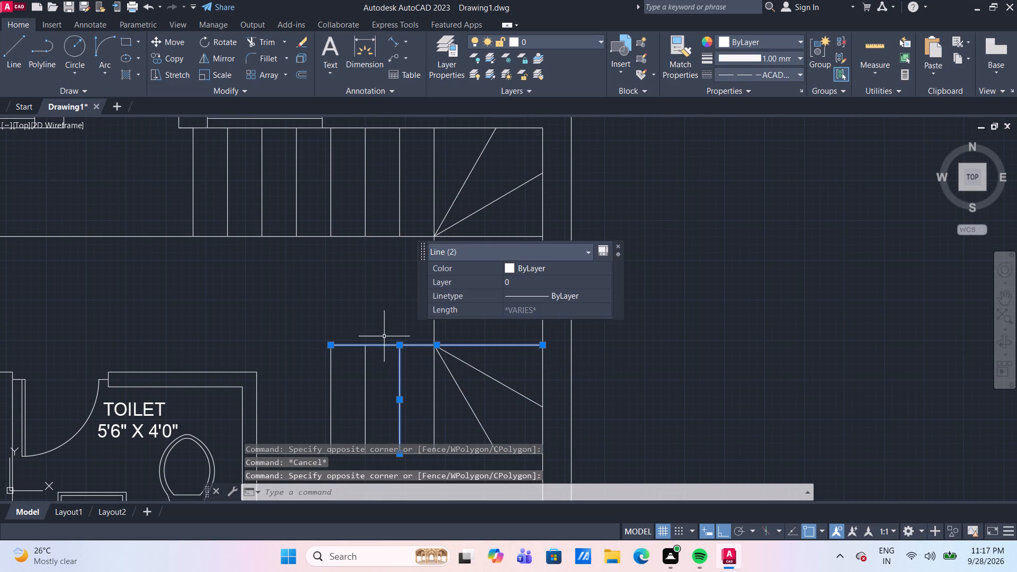
left_click_drag(514, 410, 471, 380)
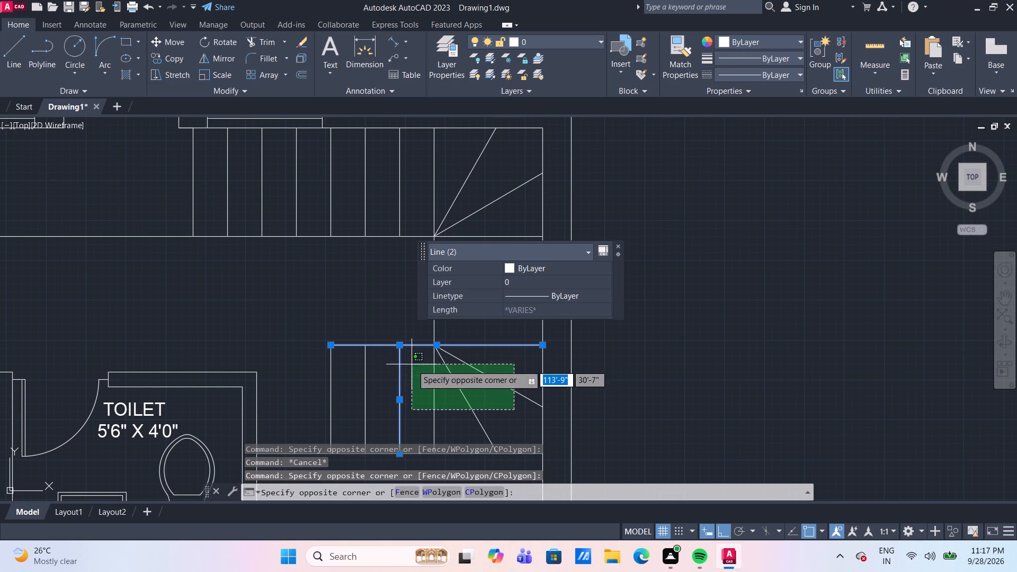
left_click(451, 368)
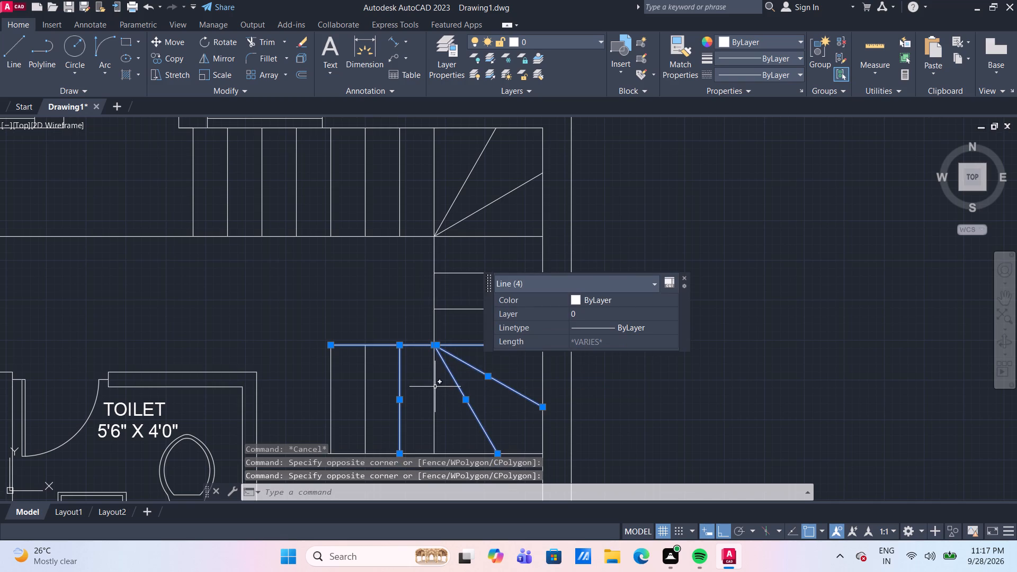
left_click(435, 387)
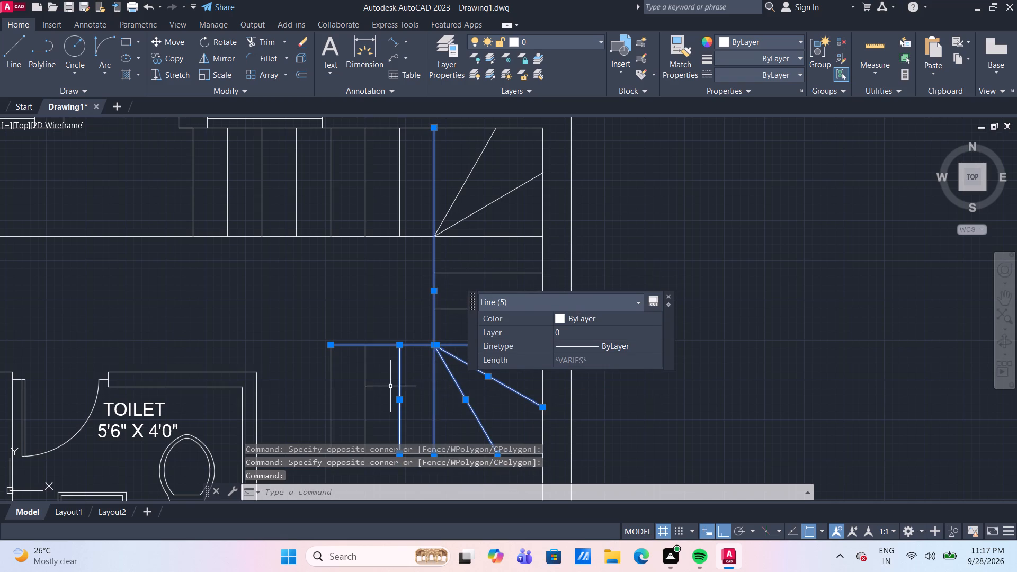
left_click_drag(390, 386, 372, 370)
left_click(301, 329)
scroll(301, 329, "down", 2)
scroll(329, 406, "up", 2)
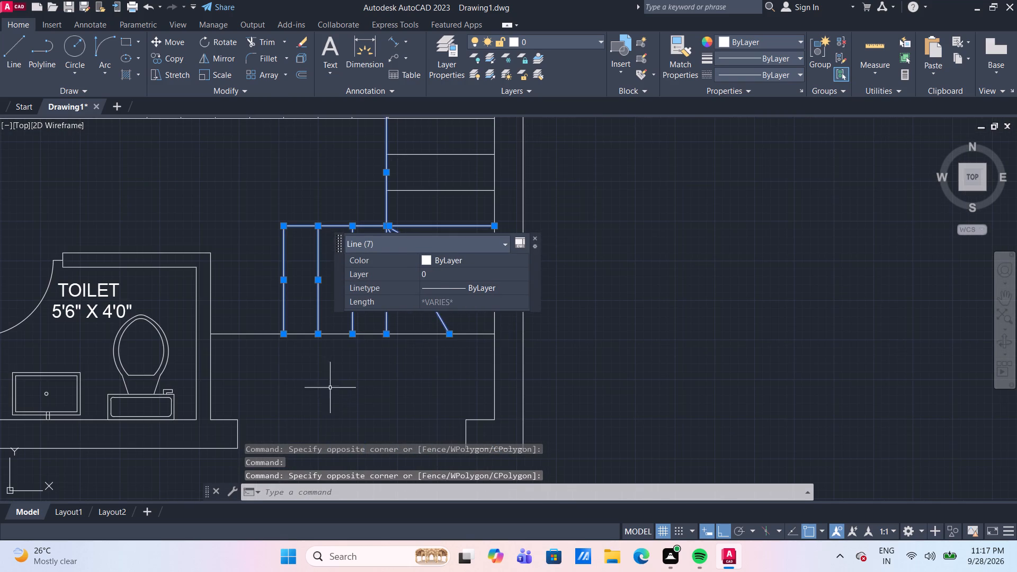
left_click_drag(328, 382, 310, 366)
left_click(272, 305)
middle_click_drag(328, 355, 261, 472)
scroll(261, 472, "down", 1)
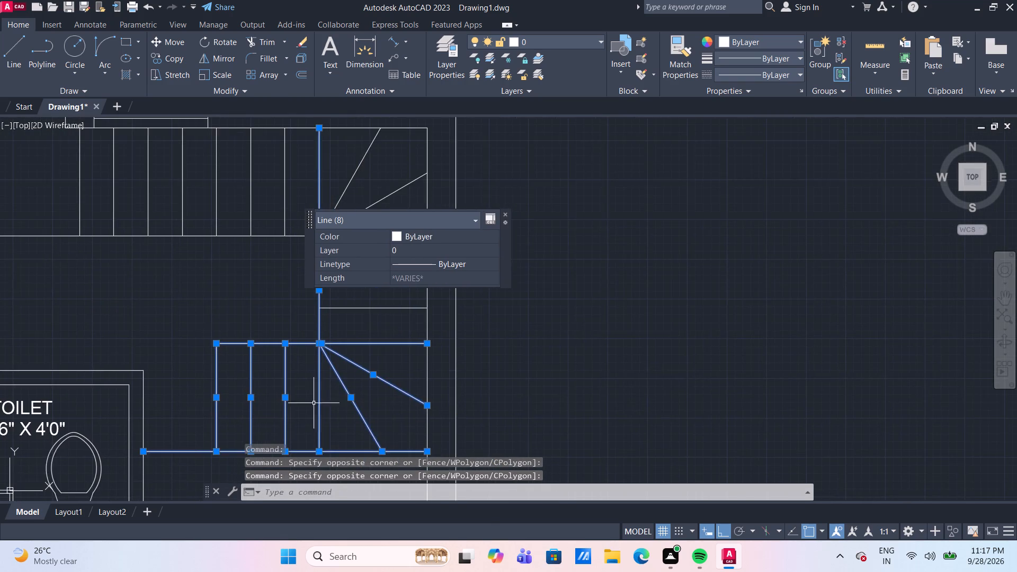
scroll(332, 358, "down", 1)
middle_click_drag(349, 351, 611, 369)
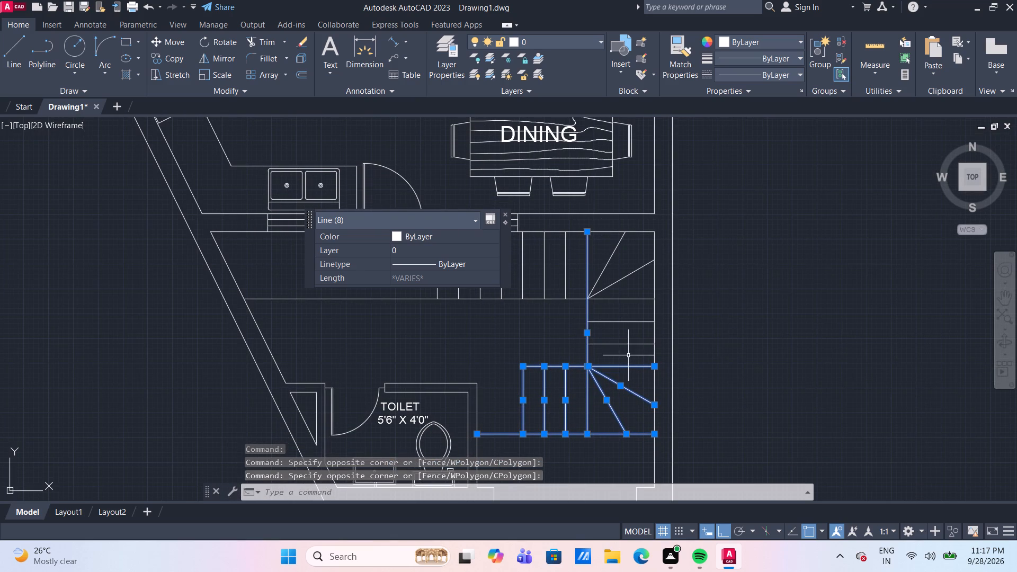
left_click_drag(628, 355, 629, 340)
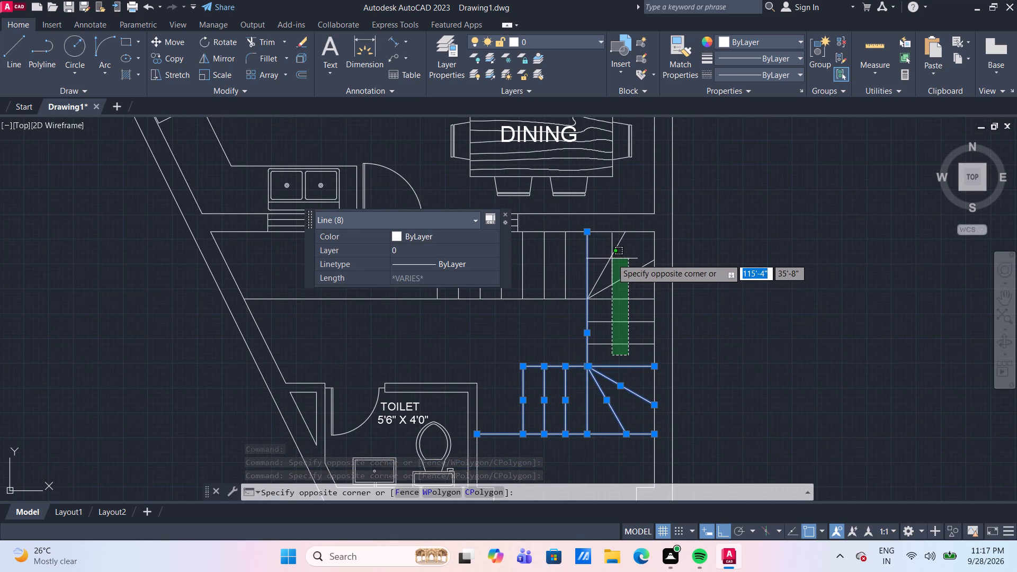
left_click(622, 290)
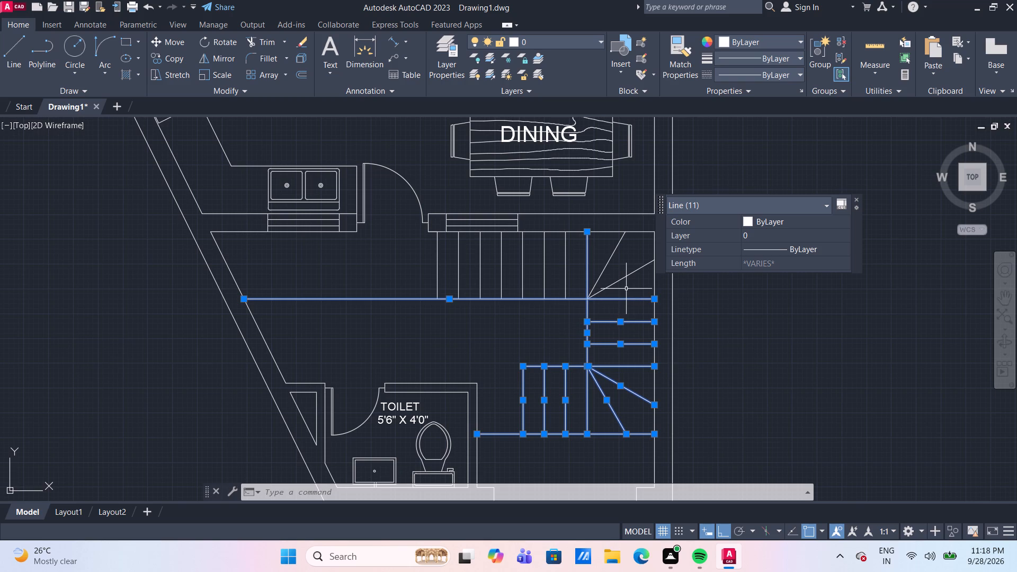
left_click(782, 248)
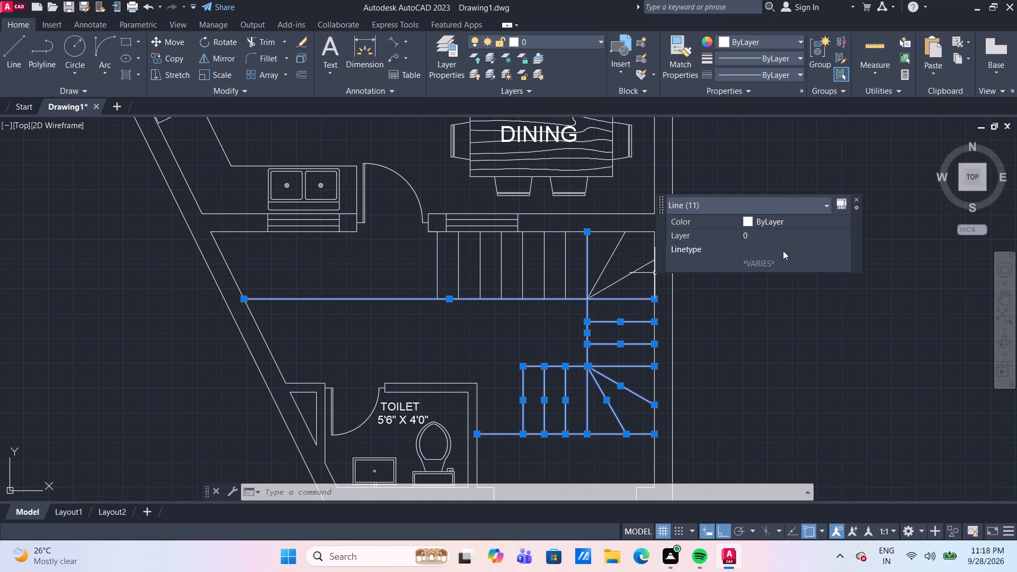
left_click(783, 251)
left_click(782, 288)
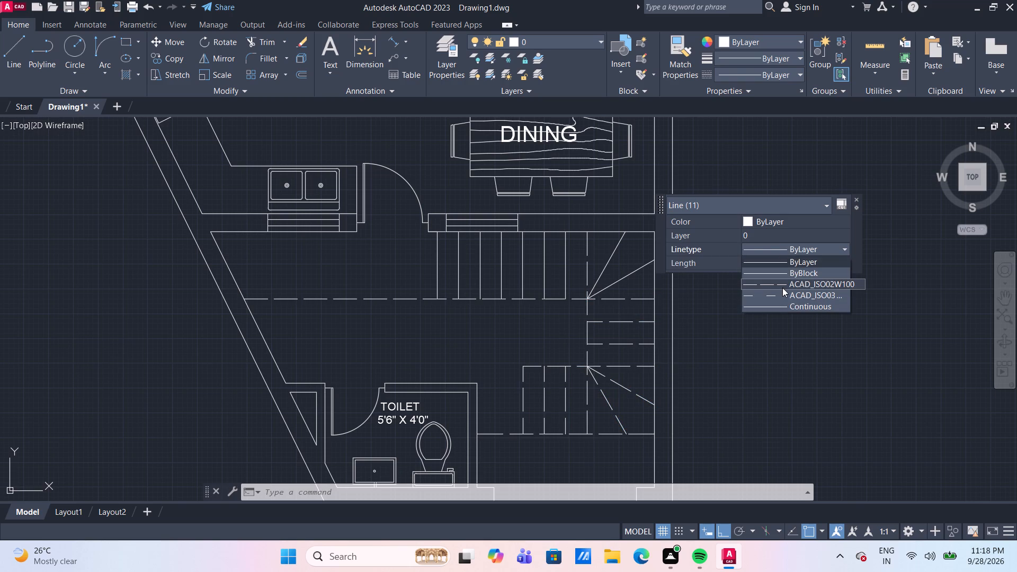
key("Escape")
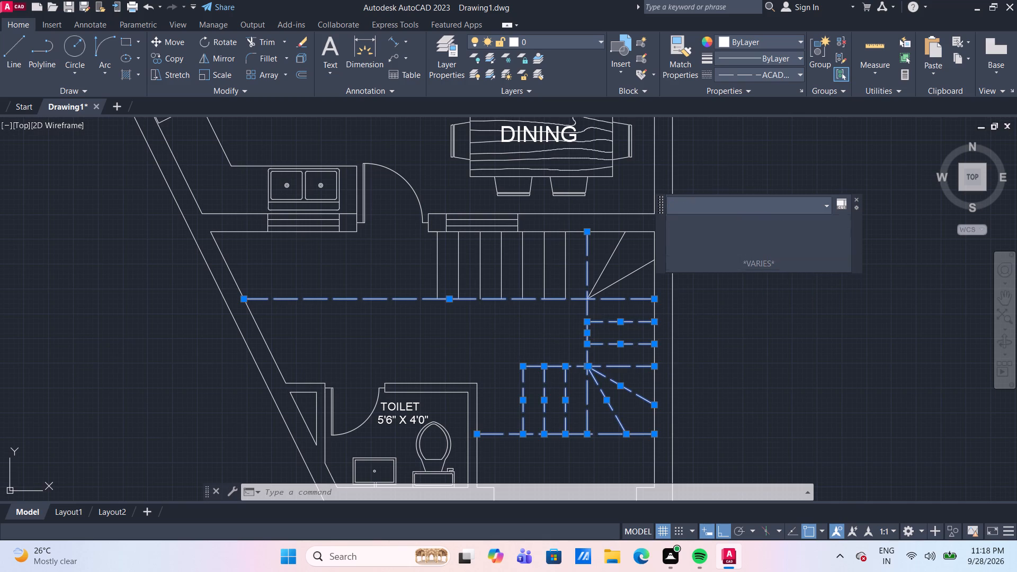
Set the long horizontal line under the upper stair flight to the ByLayer linetype.
left_click(573, 300)
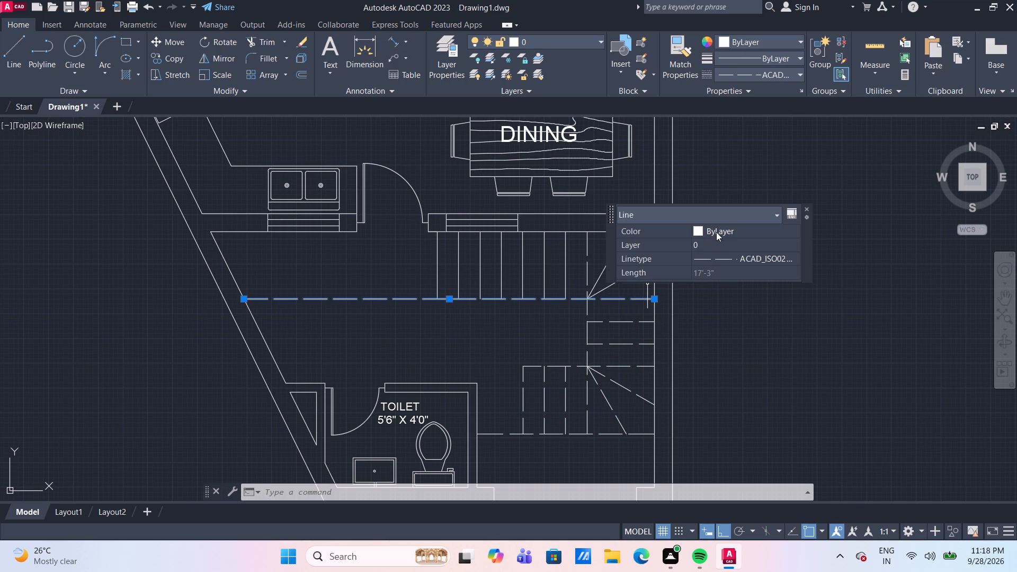
left_click(733, 257)
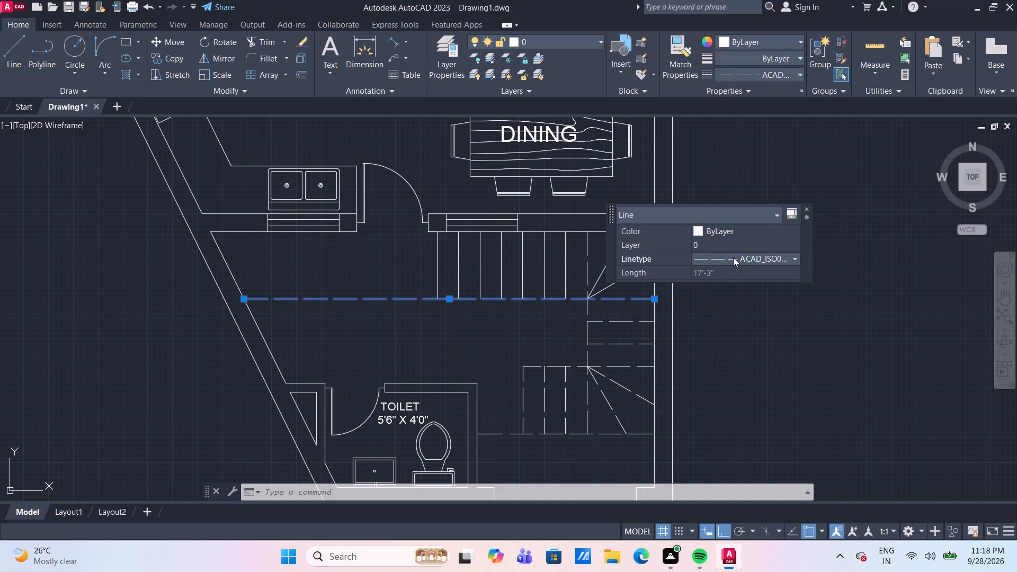
left_click(733, 258)
left_click(734, 272)
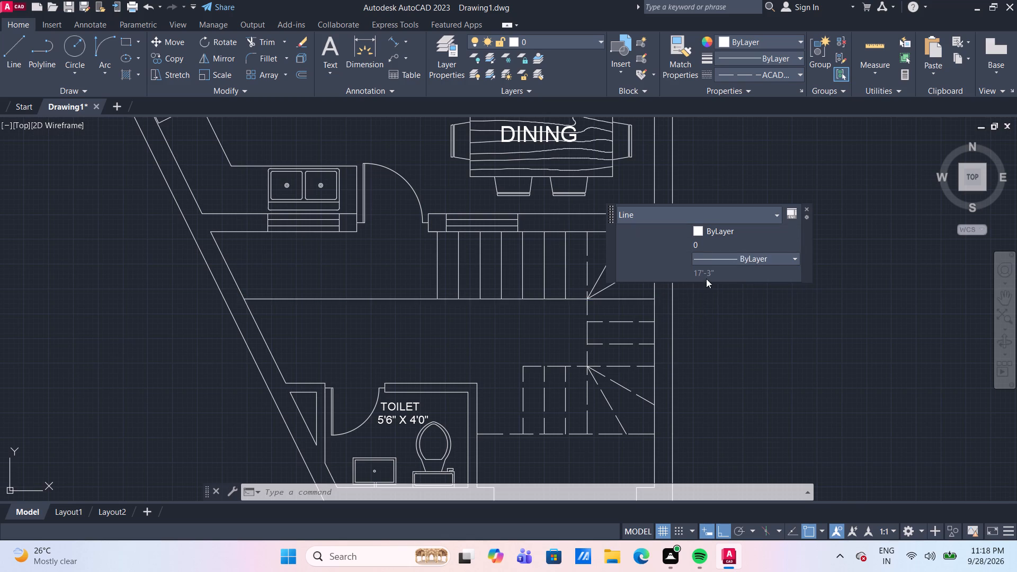
key("Escape")
Shorten the vertical dashed stair line by about 2'-10" so its upper end sits at the upper winders' corner.
left_click(587, 273)
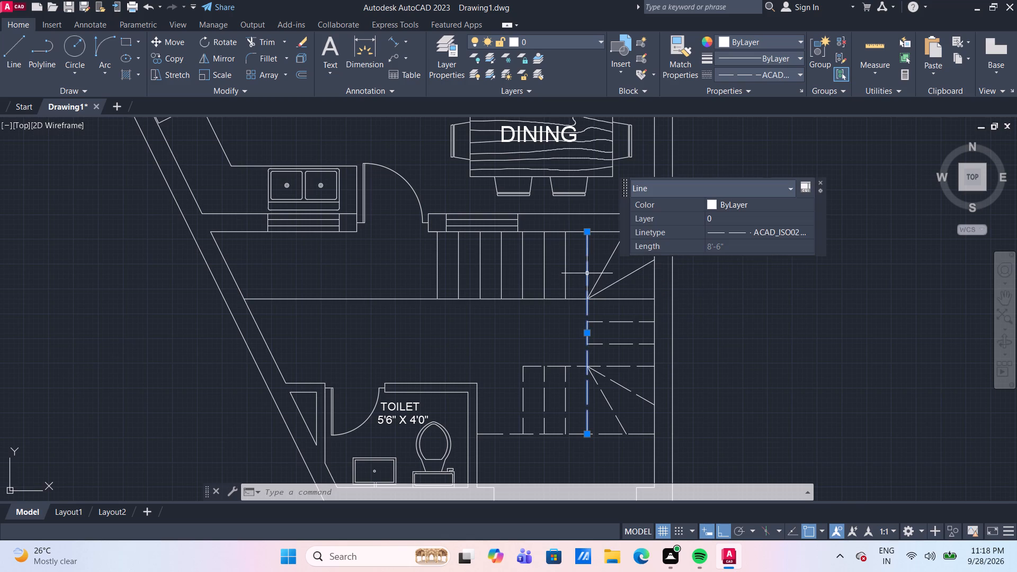
left_click(586, 232)
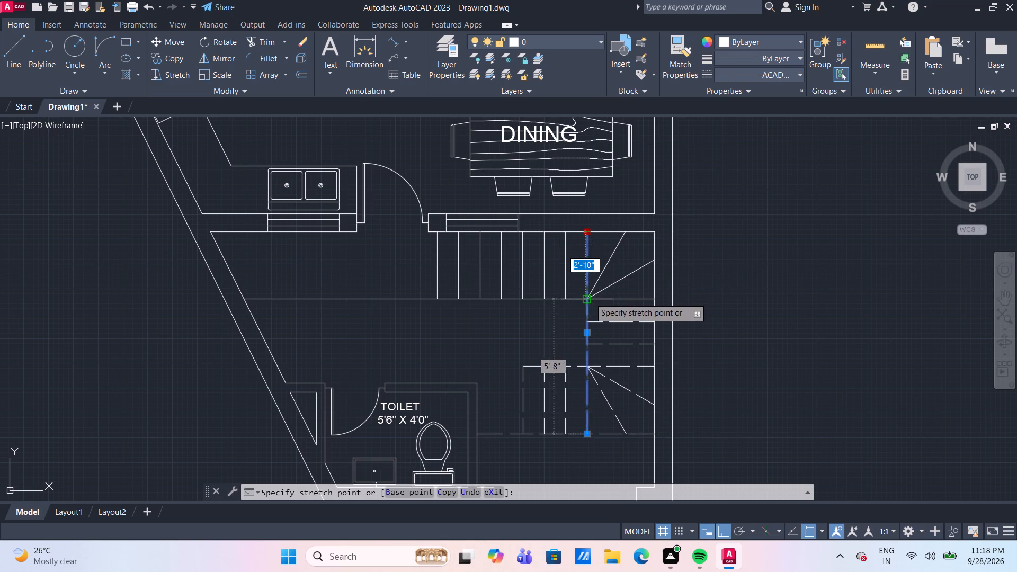
left_click(590, 298)
key("Escape")
Shorten the long horizontal line under the upper flight by about 2'-9" so it ends at the upper winders' corner.
left_click(630, 298)
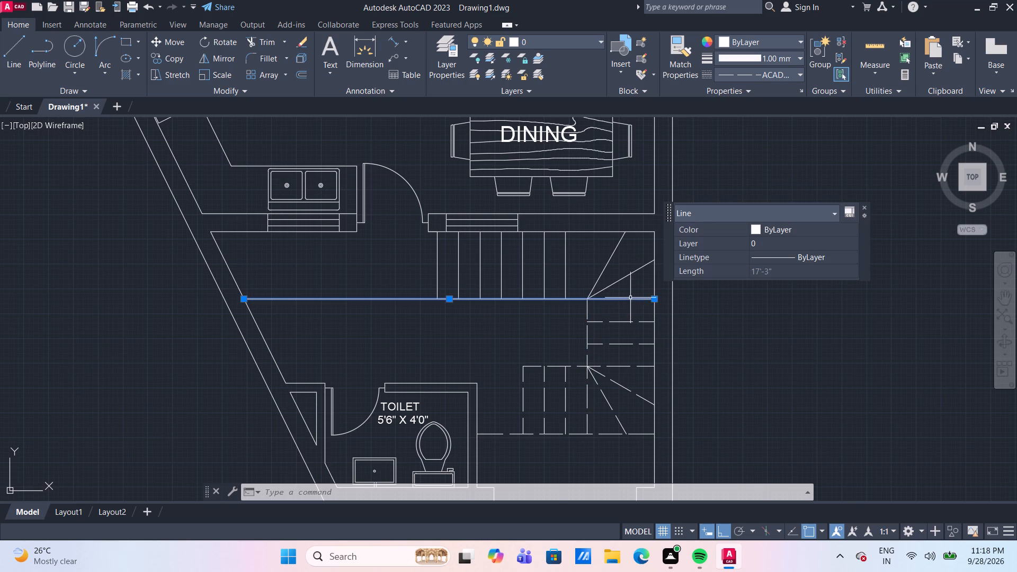
left_click_drag(654, 301, 643, 301)
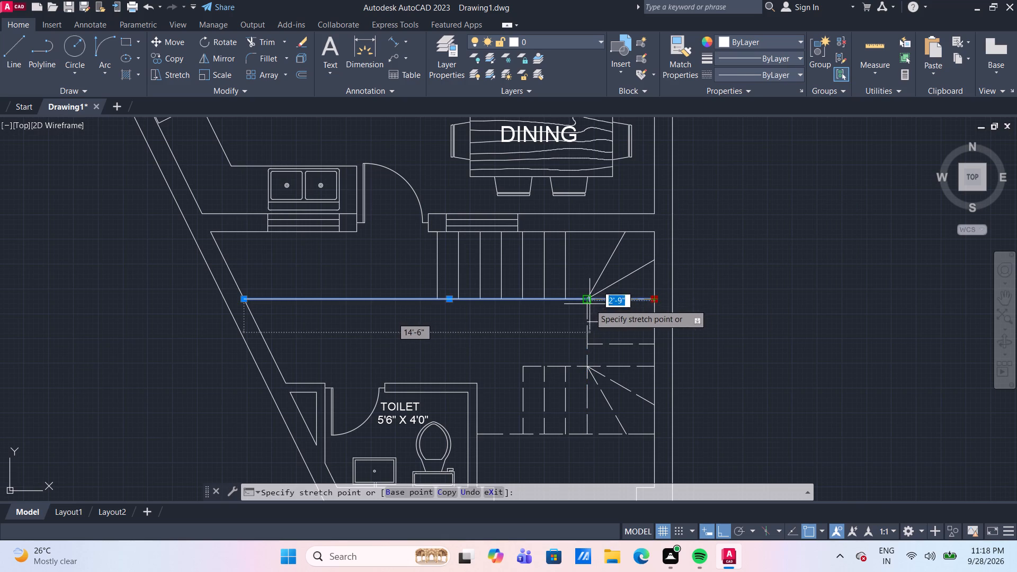
left_click(590, 304)
key("Escape")
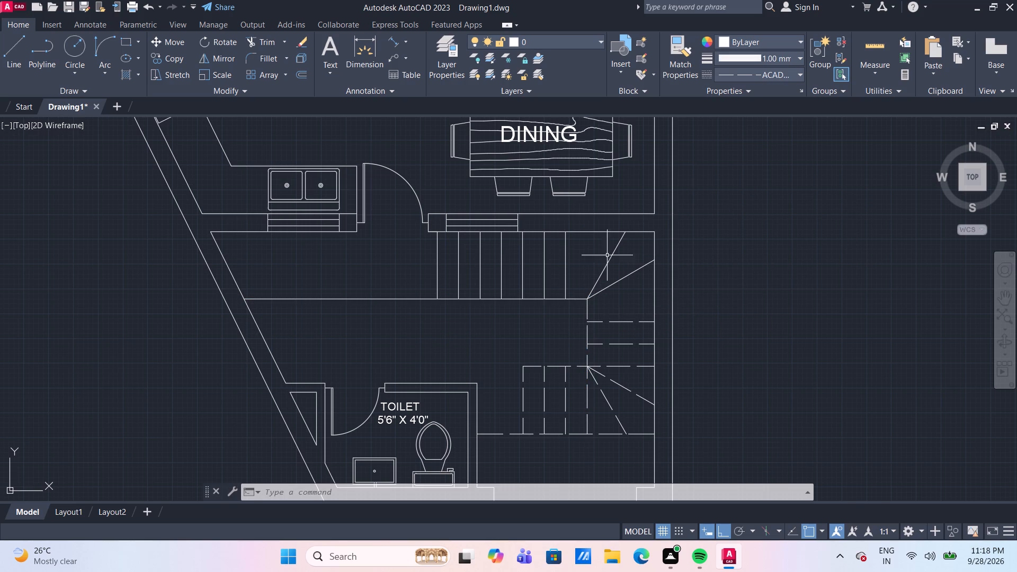
Draw a horizontal dashed line across the stair from the upper winders' corner to the outer wall's inner face.
left_click(7, 47)
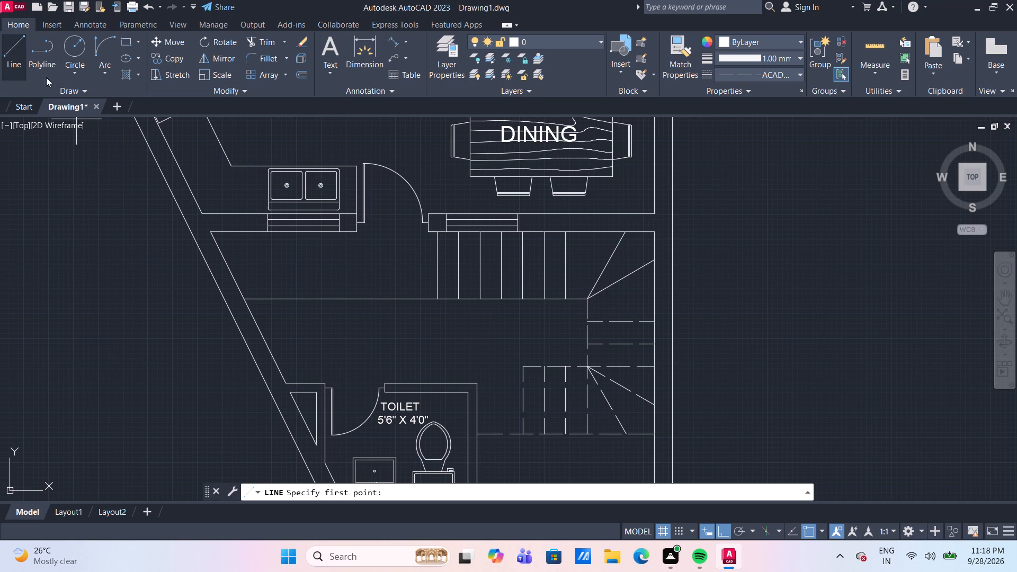
left_click(588, 298)
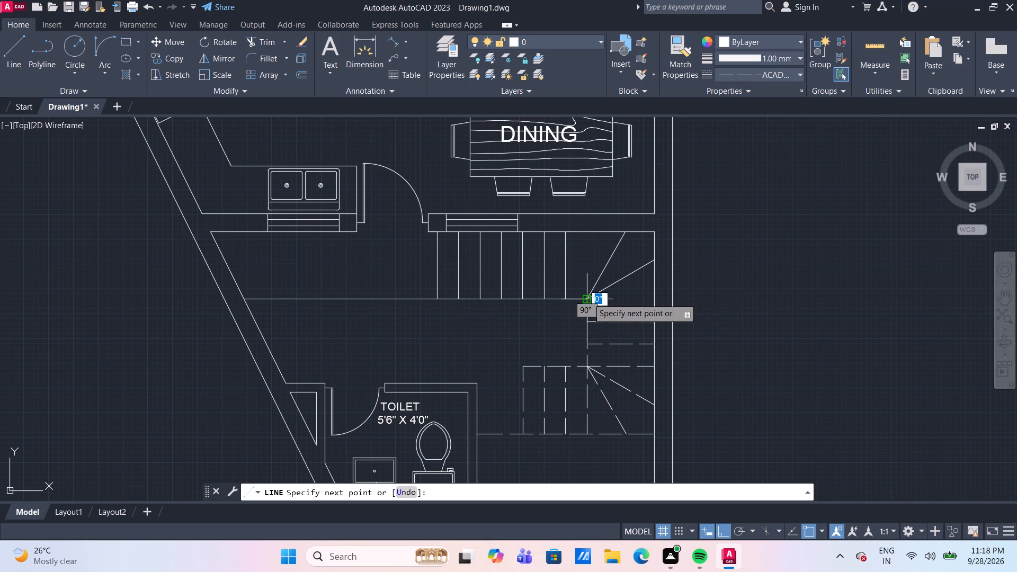
left_click(657, 296)
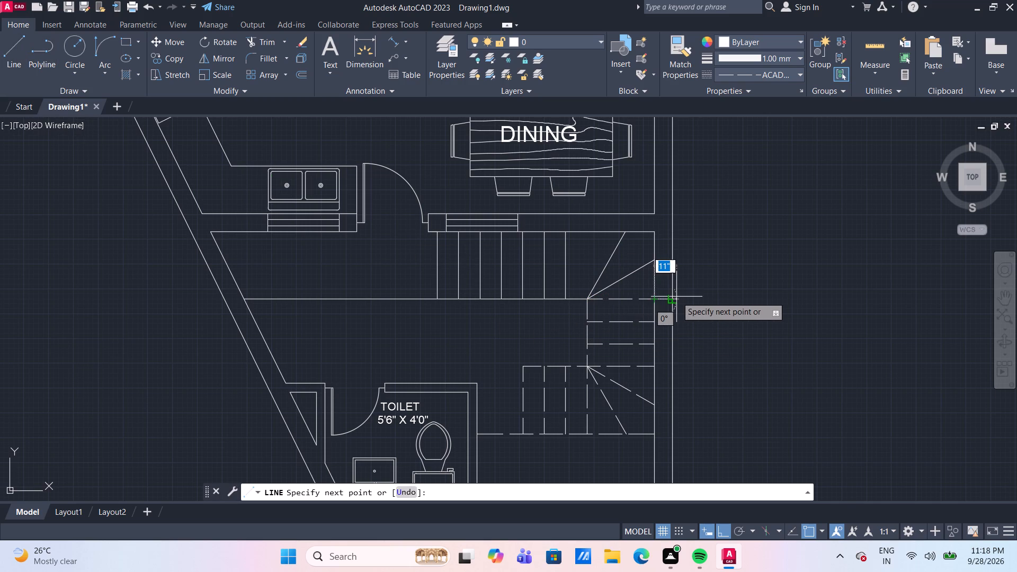
key("Return")
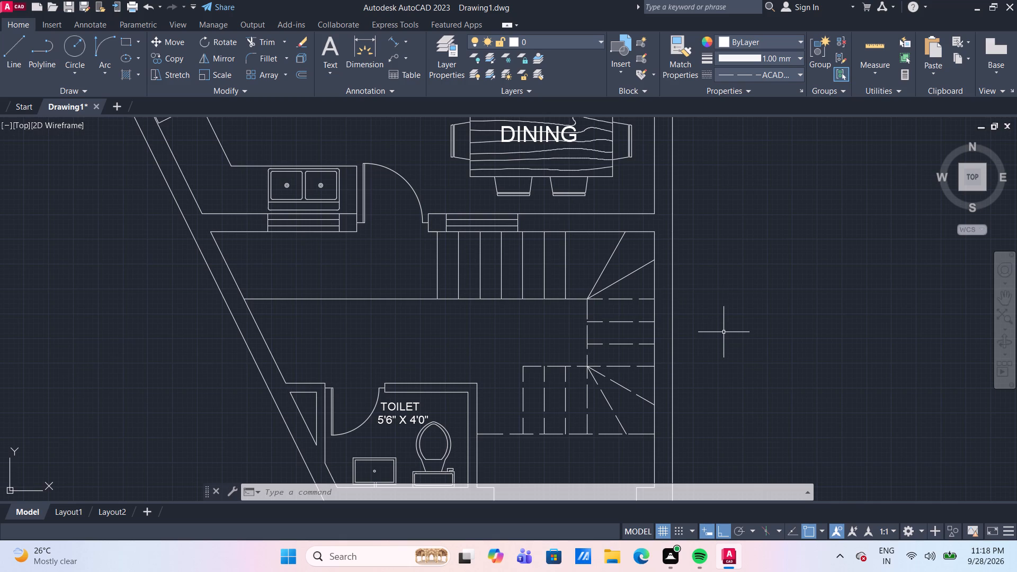
Change the lower diagonal winder line of the upper flight to the ACAD_ISO02W100 linetype.
scroll(645, 291, "up", 1)
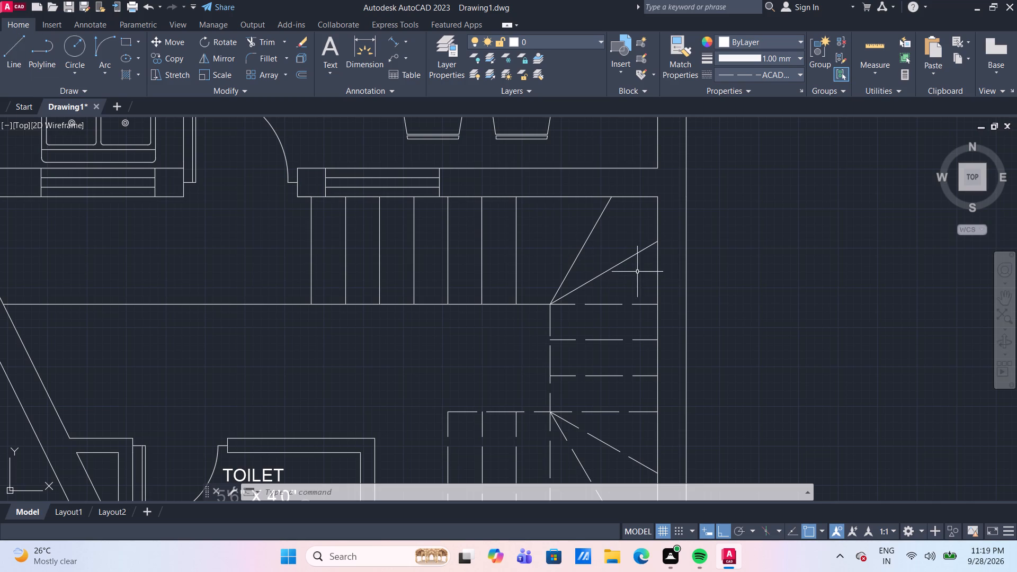
left_click(627, 261)
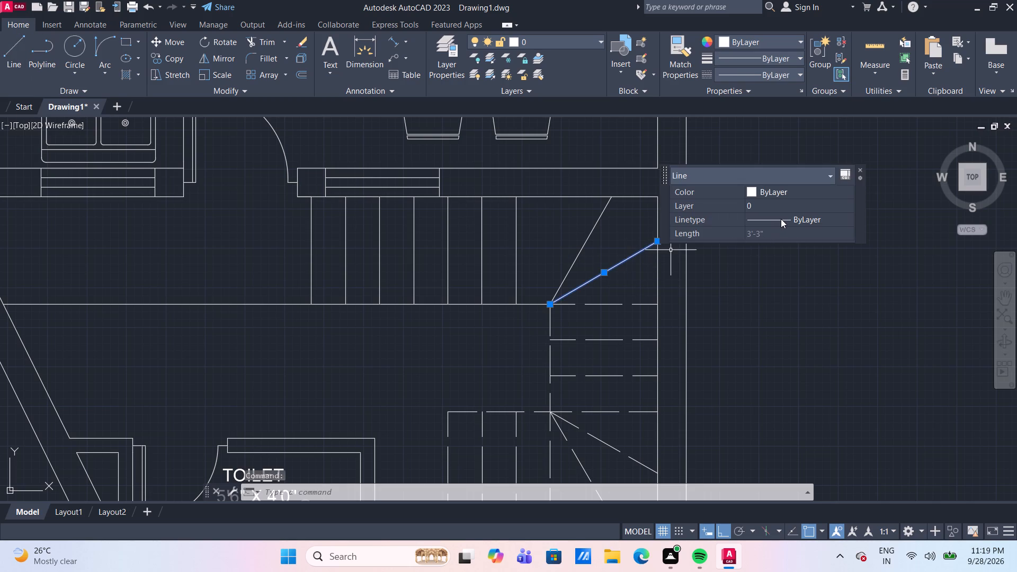
left_click(781, 219)
left_click(781, 219)
left_click(790, 255)
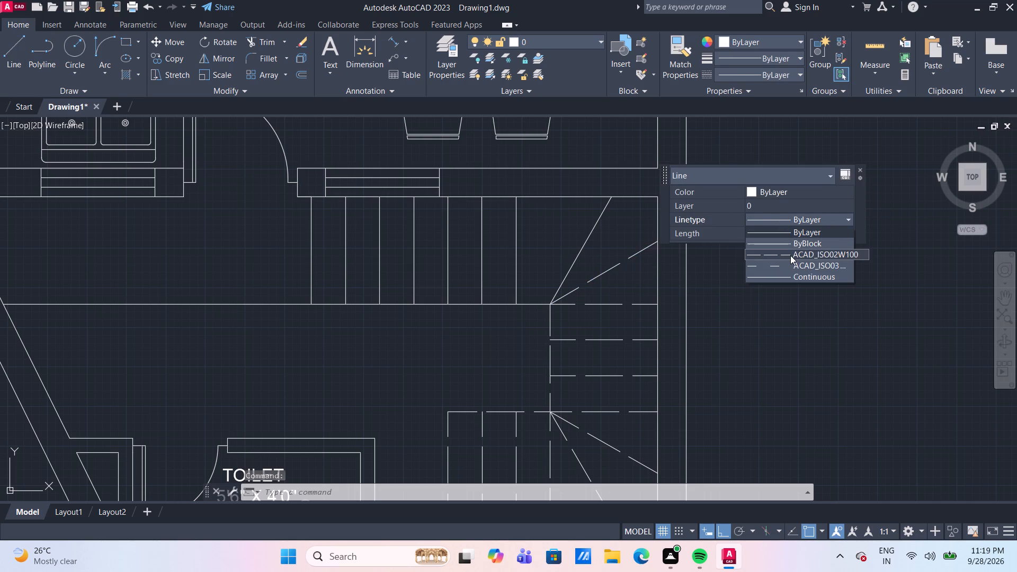
key("Escape")
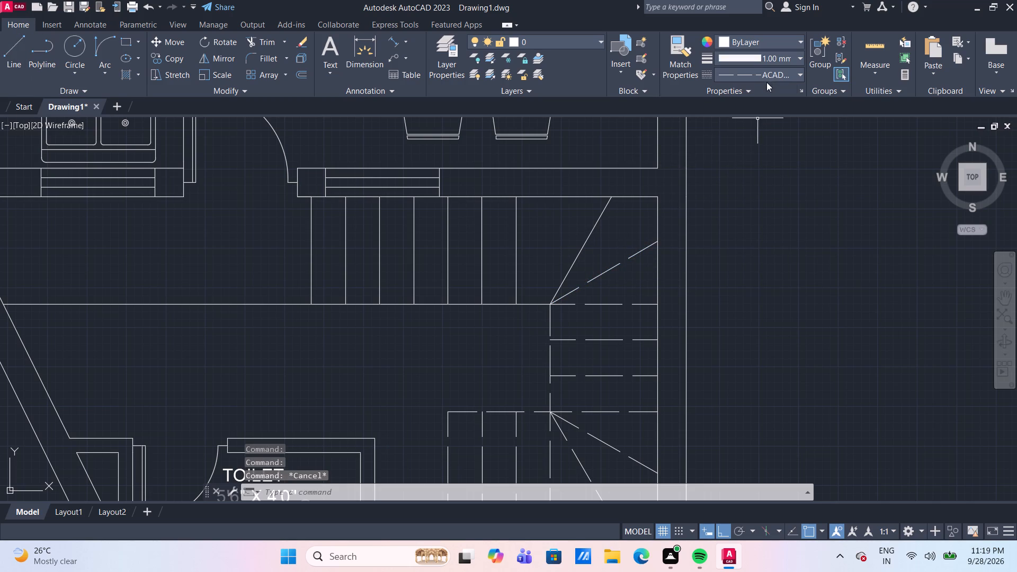
With the current linetype set to ByLayer, draw a vertical line from the upper winders' corner up to the wall above.
left_click(767, 76)
left_click(766, 88)
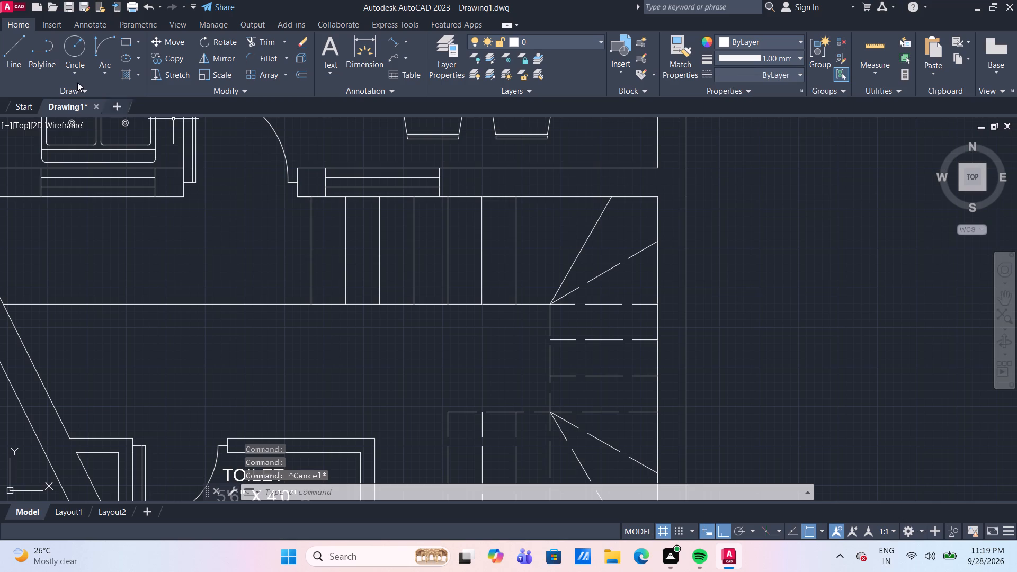
left_click(16, 62)
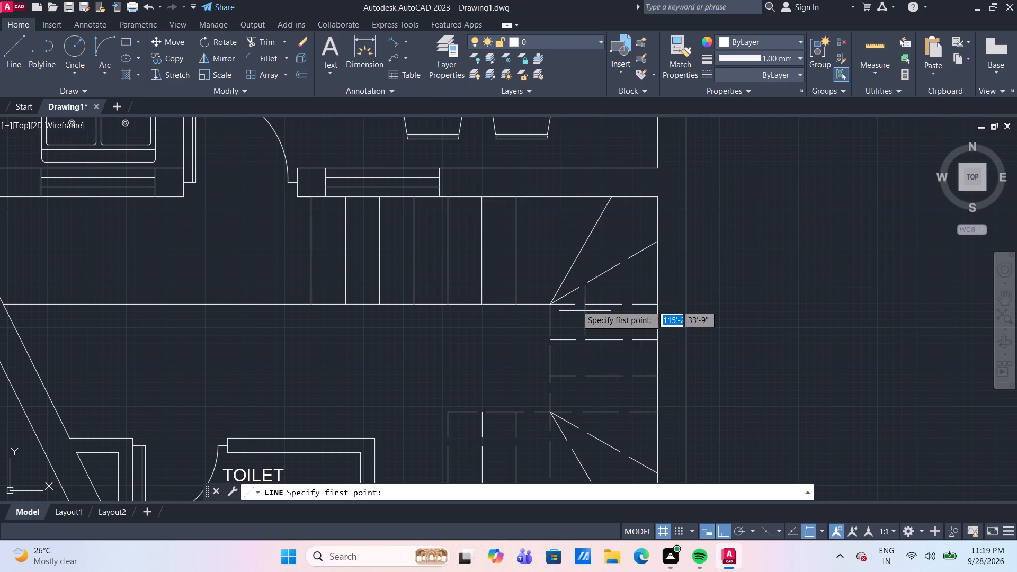
left_click(551, 308)
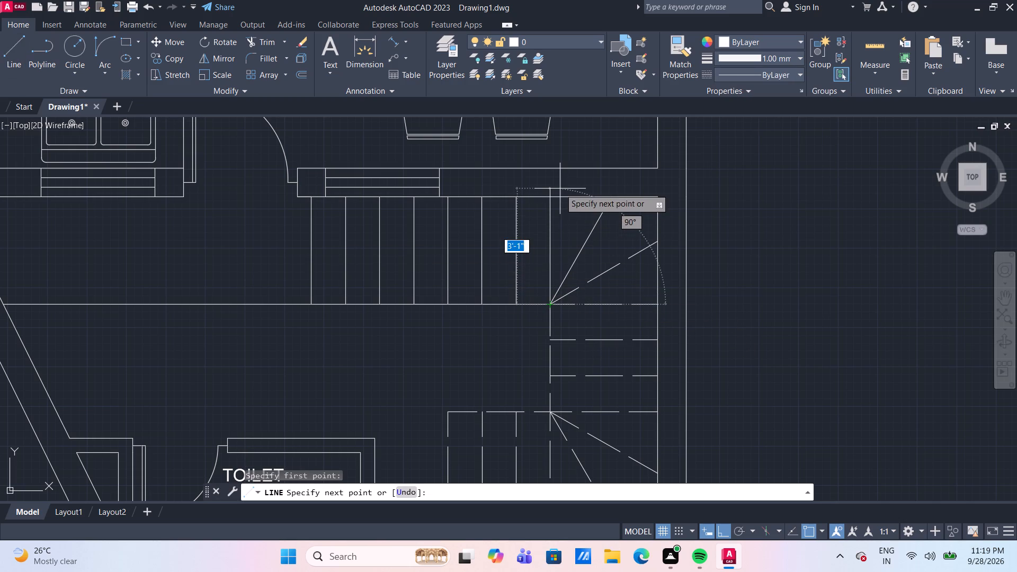
left_click(550, 199)
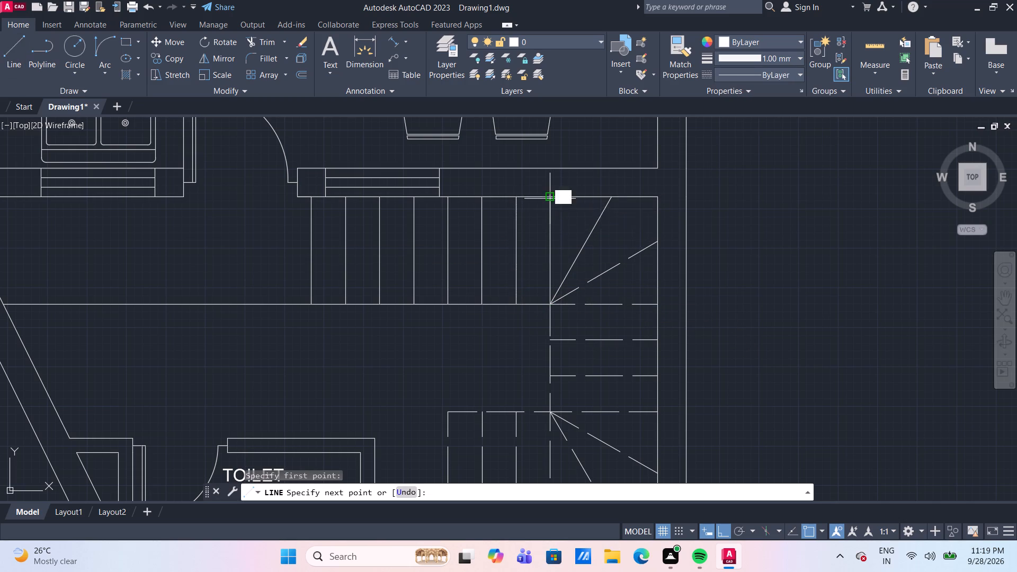
key("Return")
Examine the staircase and lower toilet area, and the whole floor plan.
scroll(646, 247, "down", 3)
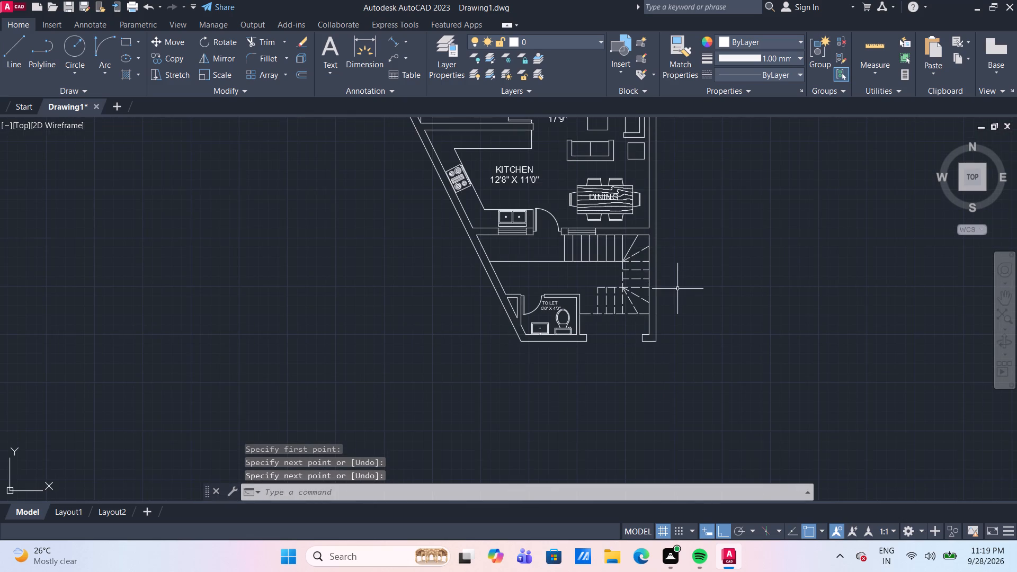
middle_click_drag(677, 289, 646, 265)
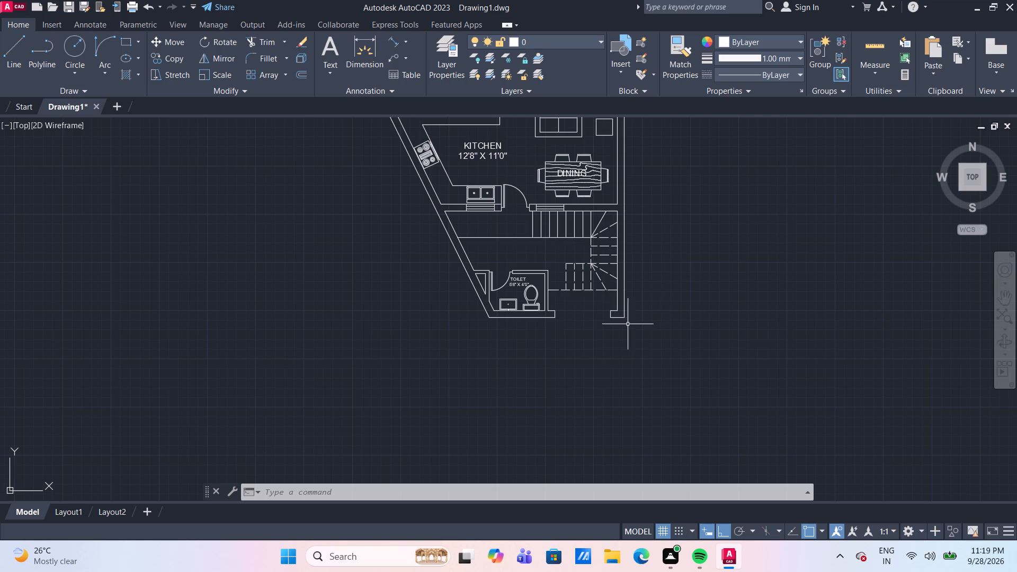
scroll(604, 314, "up", 1)
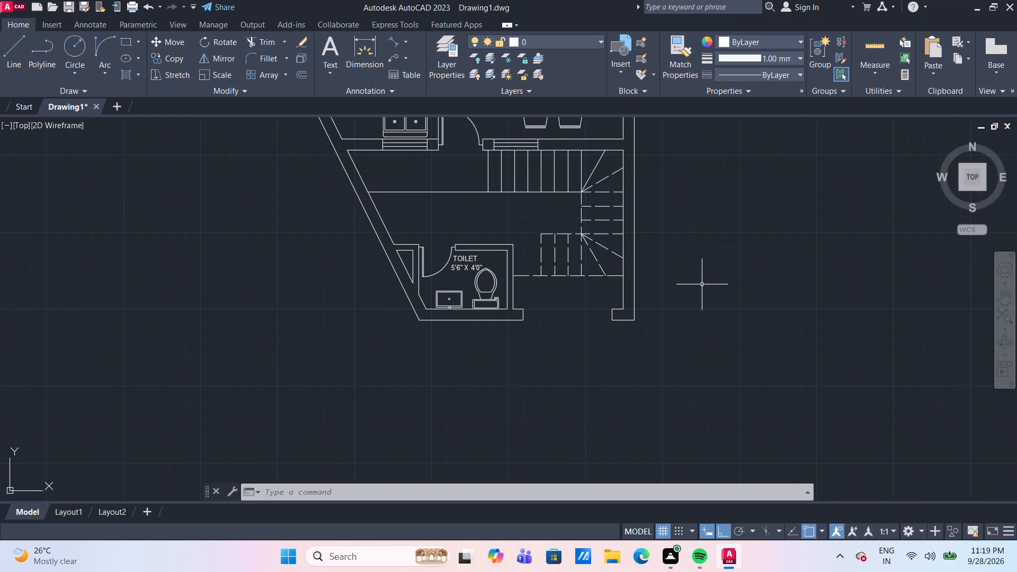
middle_click_drag(697, 285, 572, 267)
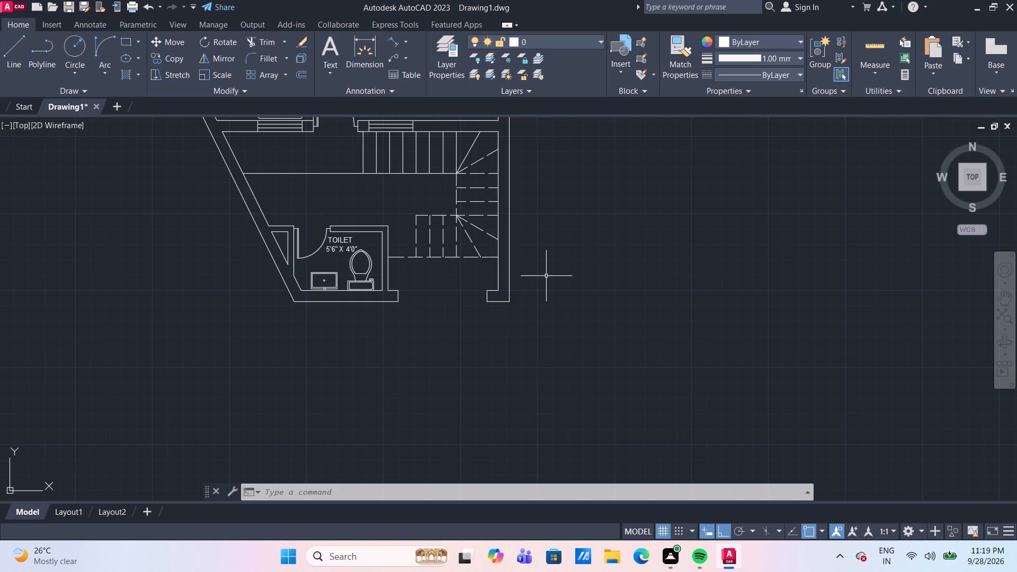
scroll(540, 279, "down", 2)
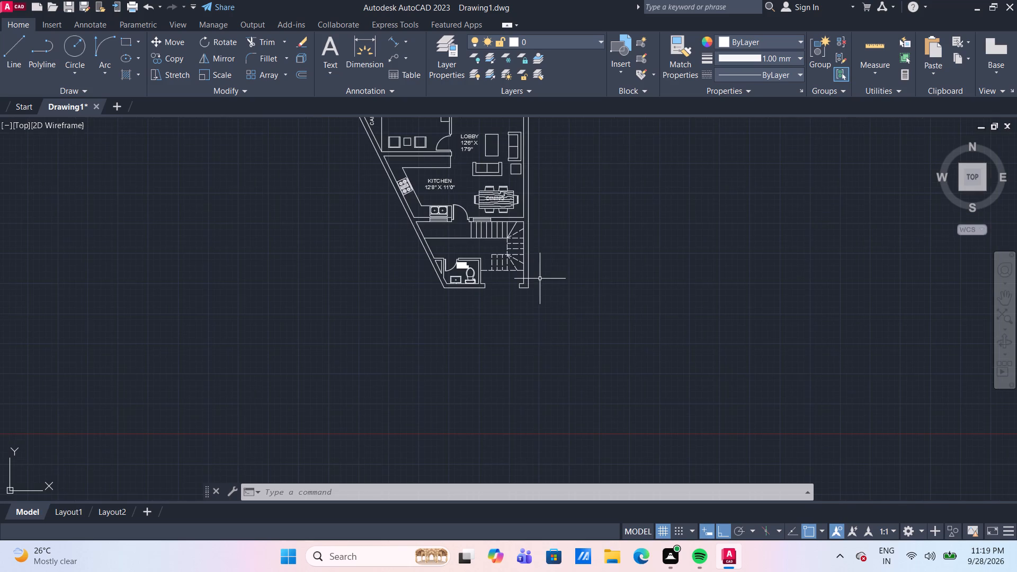
middle_click_drag(581, 253, 546, 345)
scroll(547, 345, "down", 1)
scroll(534, 264, "up", 1)
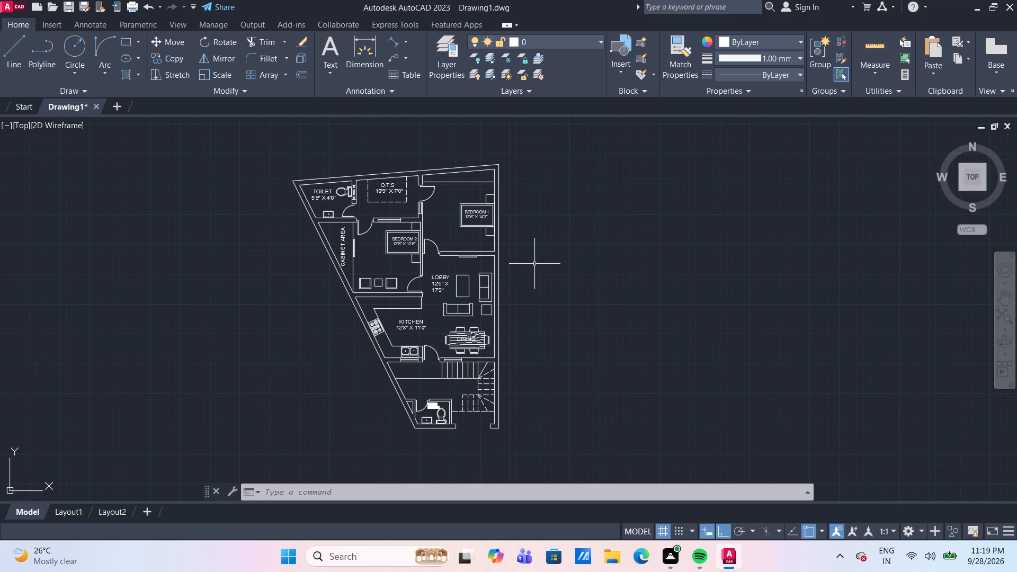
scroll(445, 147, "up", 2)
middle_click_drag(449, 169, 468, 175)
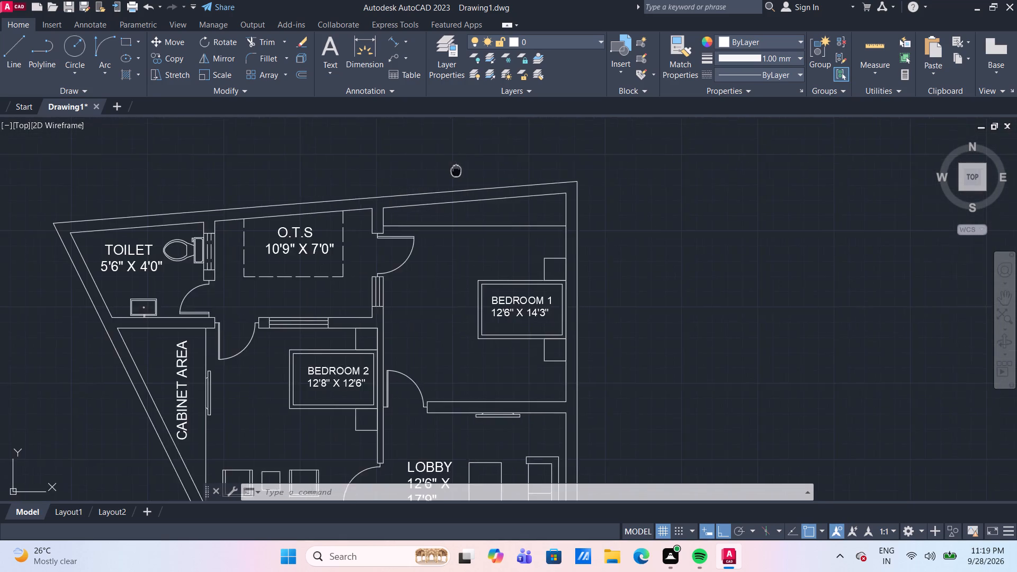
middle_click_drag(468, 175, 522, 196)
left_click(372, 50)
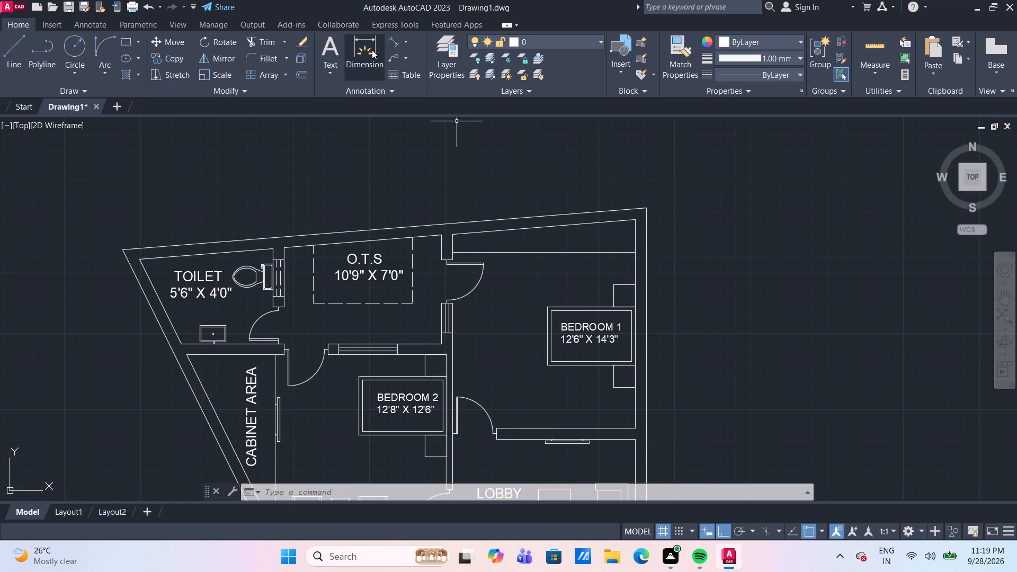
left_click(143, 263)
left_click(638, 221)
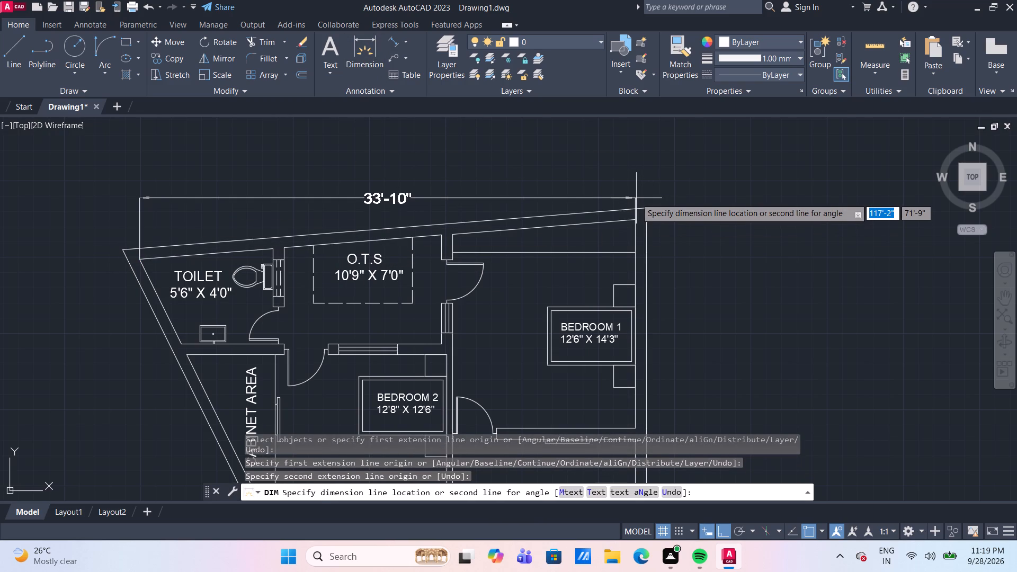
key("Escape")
Add an aligned dimension between the inner corners of the sloping top wall, placed outside the plan above that wall.
left_click(388, 43)
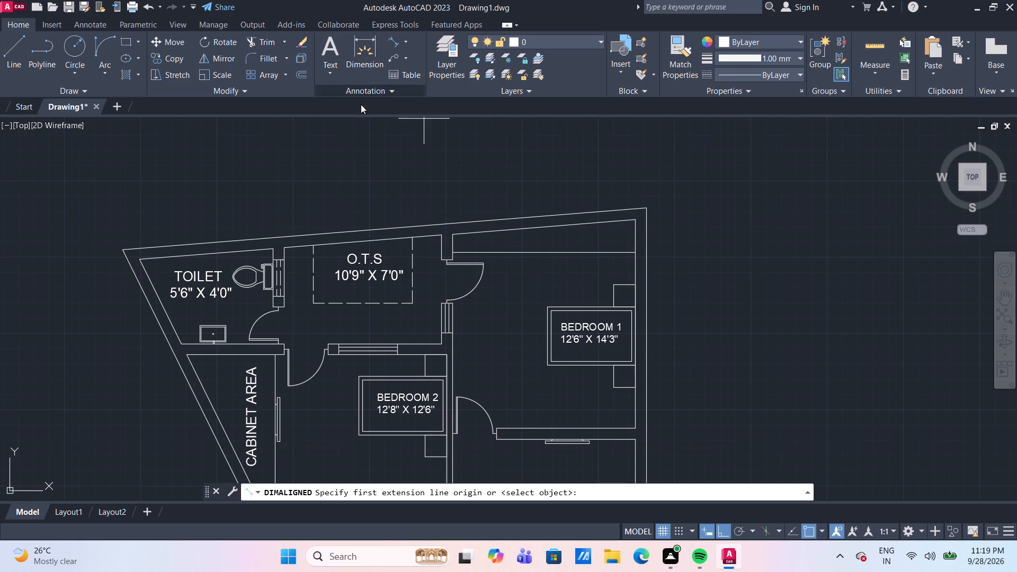
left_click(138, 259)
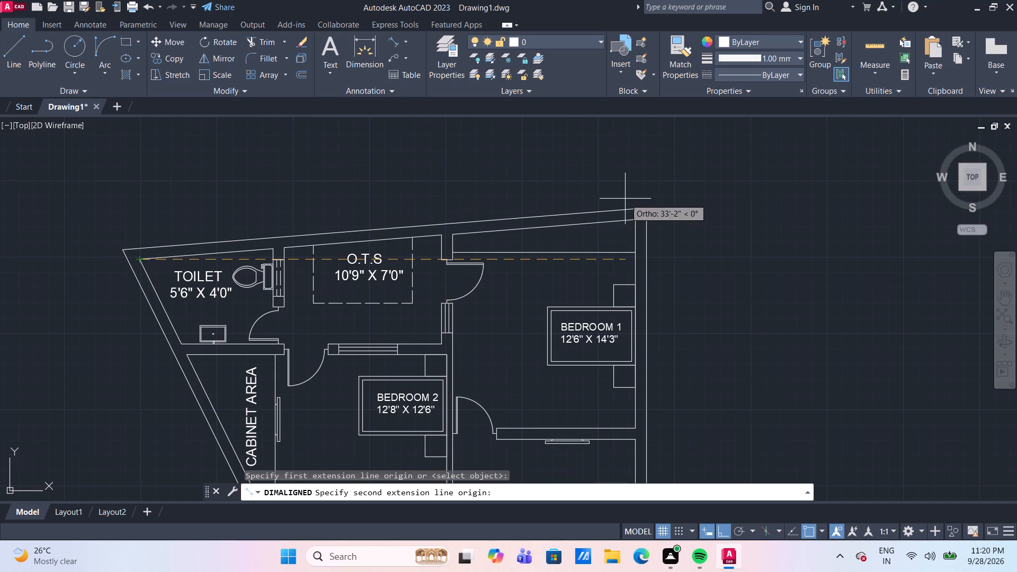
left_click(633, 217)
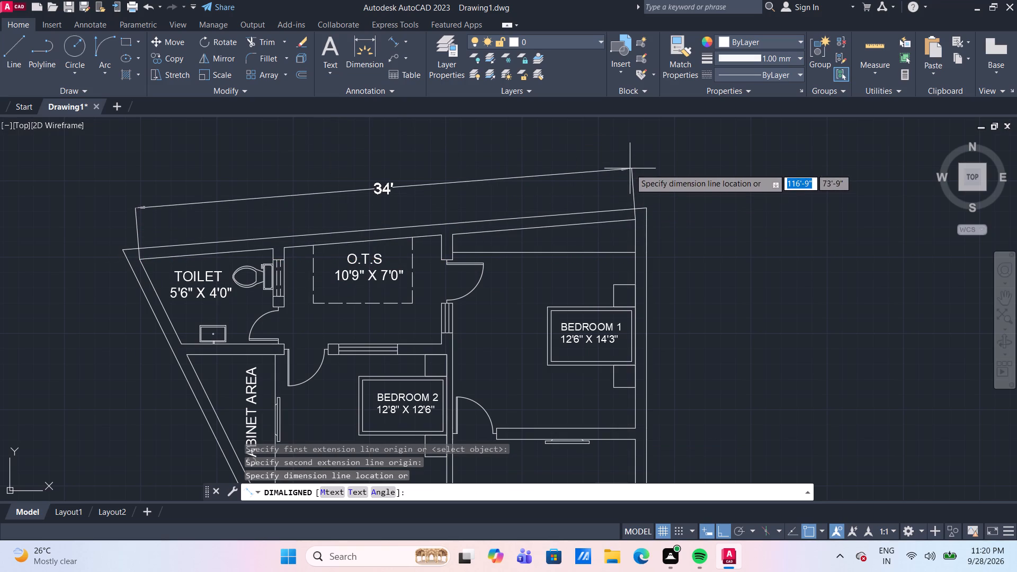
left_click(630, 168)
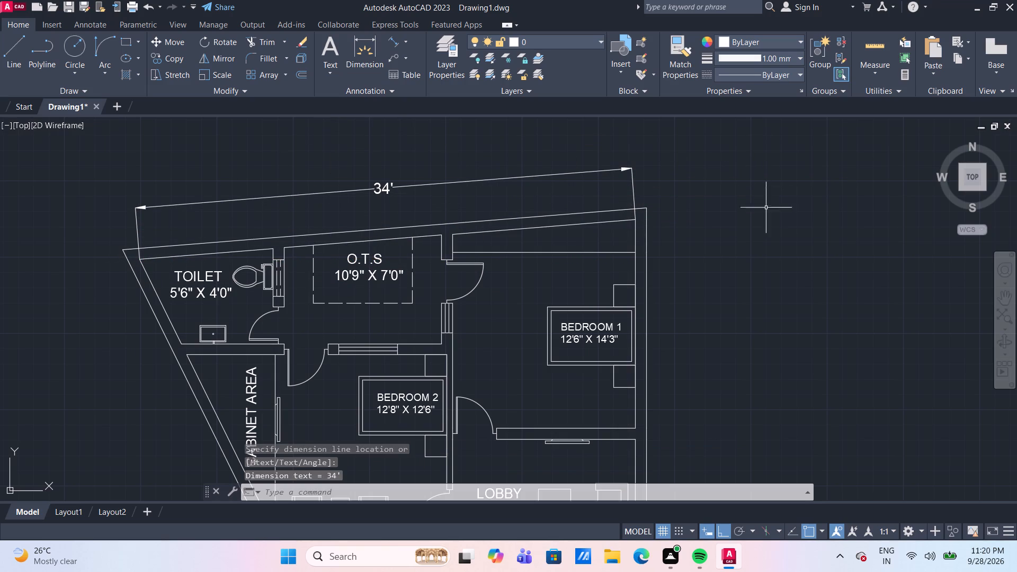
key("Escape")
Modify the Standard dimension style's extension lines to a 4" offset from origin and 3" beyond dimension lines, and set the style current.
scroll(773, 249, "down", 2)
middle_click_drag(774, 280, 703, 180)
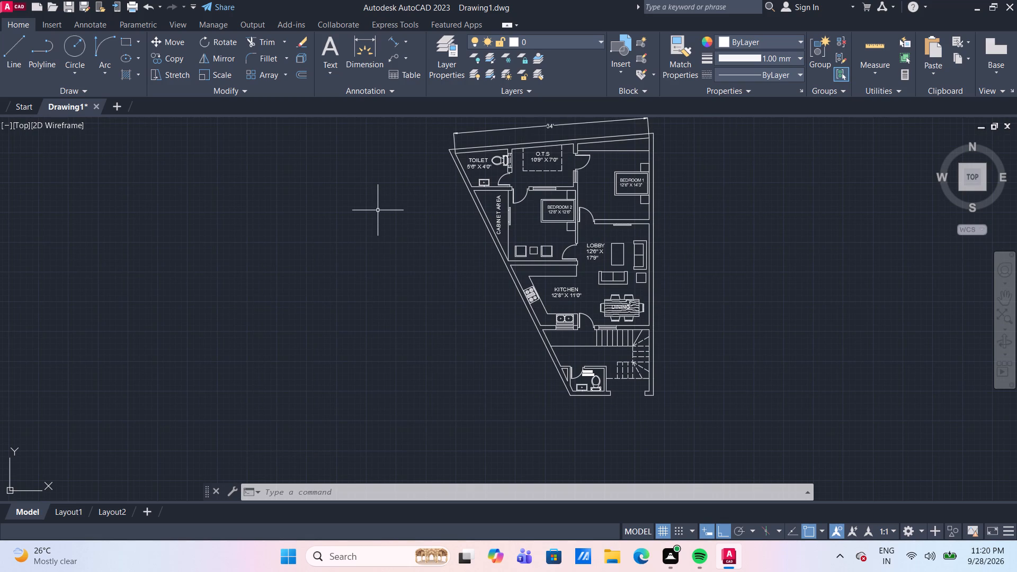
key("d")
key("Return")
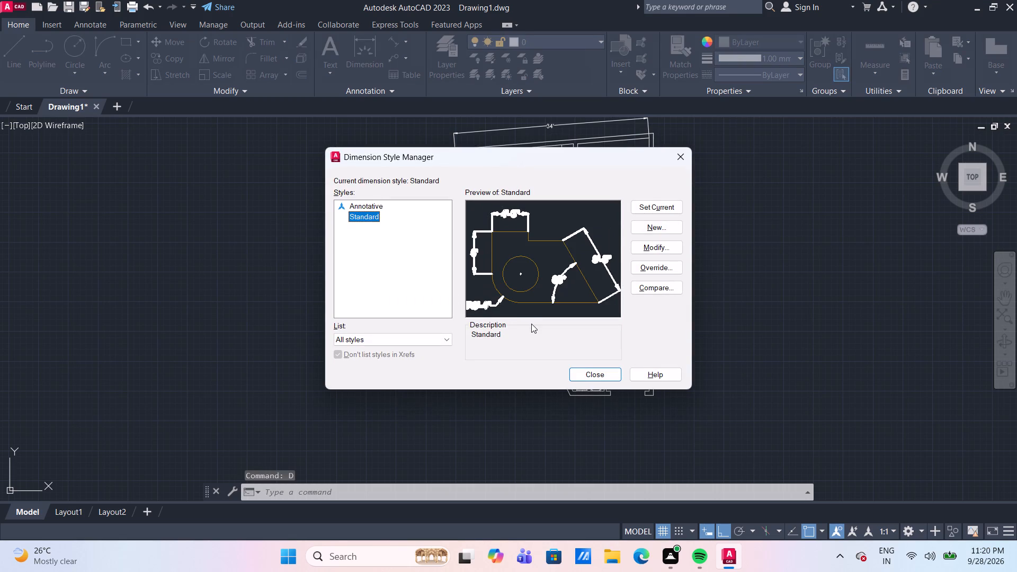
left_click(660, 247)
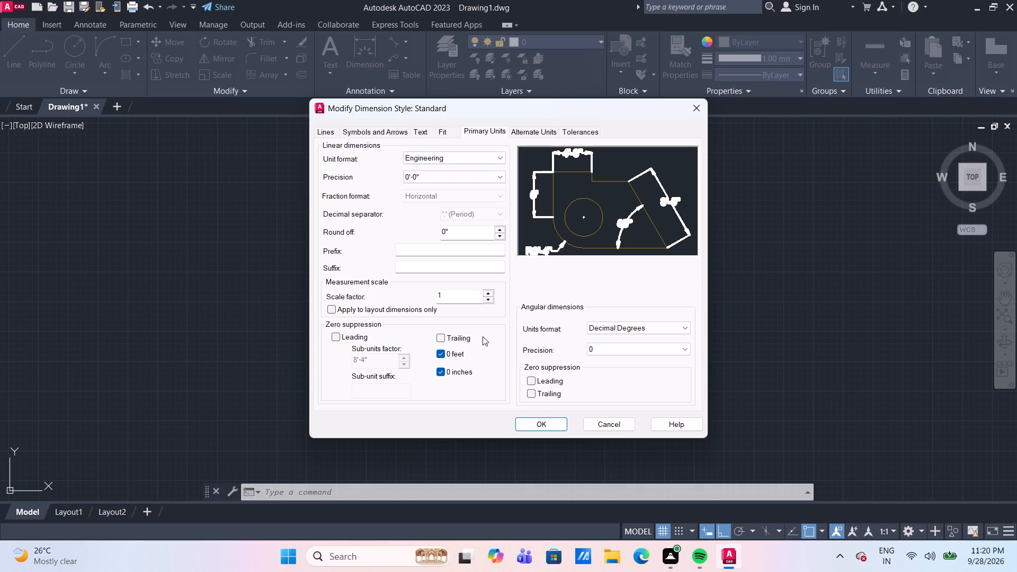
left_click(333, 129)
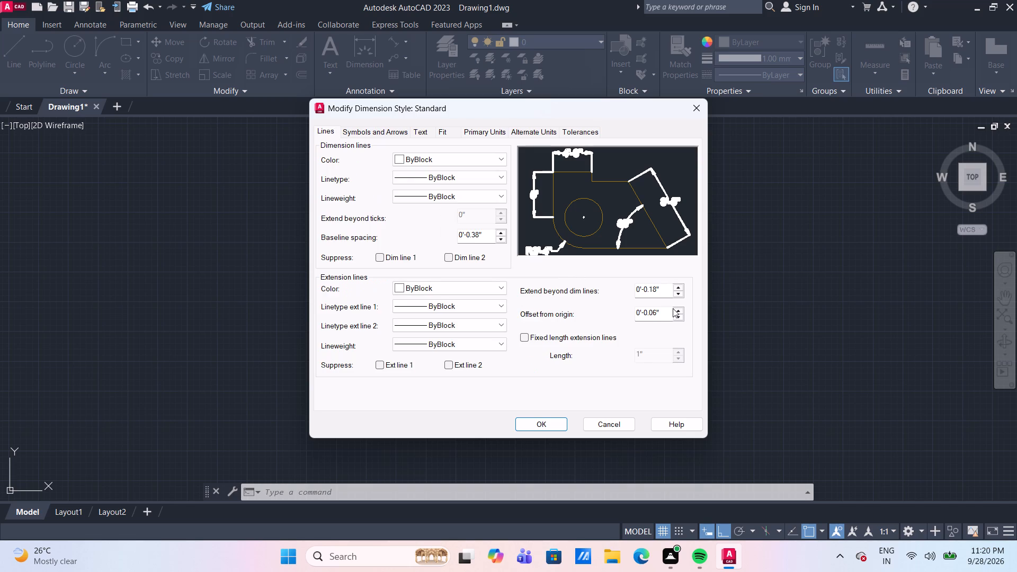
left_click_drag(661, 314, 622, 314)
type("4\"")
key("Return")
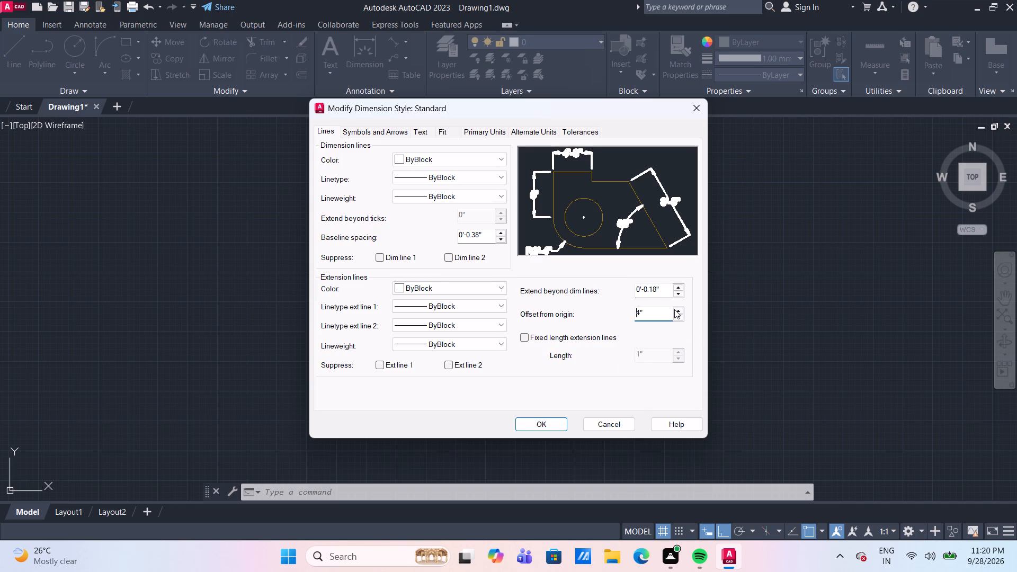
left_click_drag(670, 293, 638, 288)
left_click_drag(638, 288, 618, 290)
type("3\"")
key("Return")
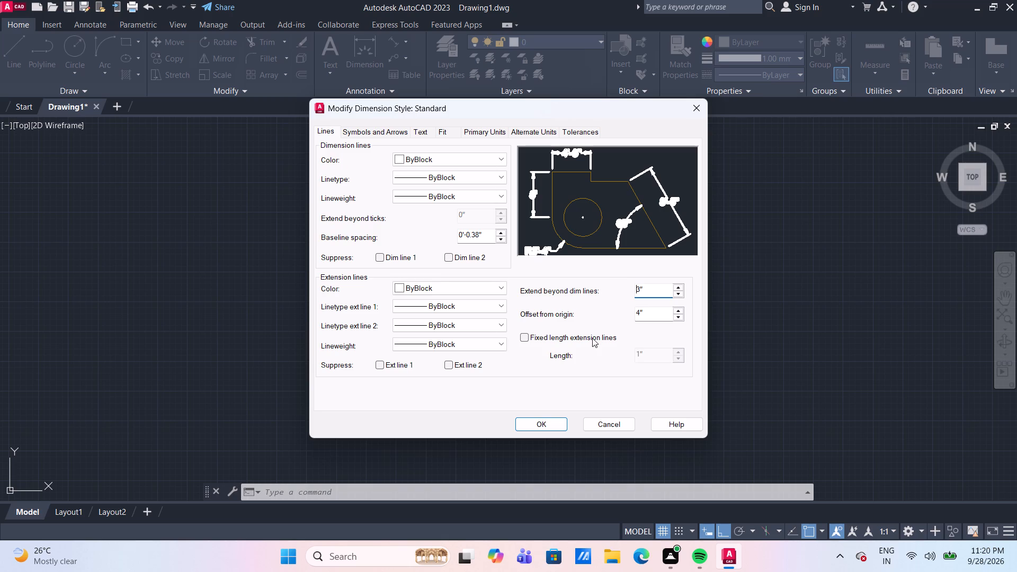
left_click(539, 421)
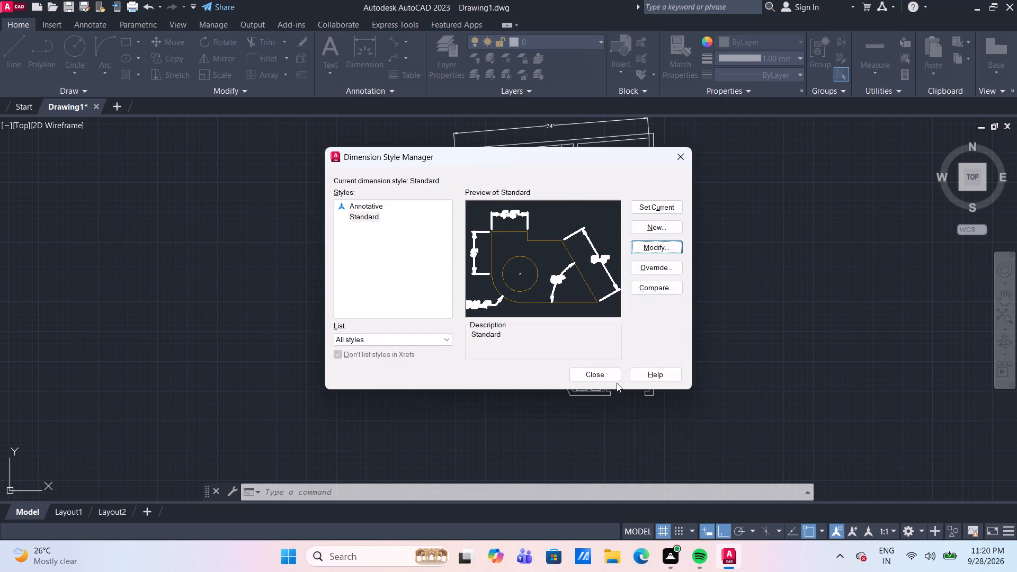
left_click(647, 208)
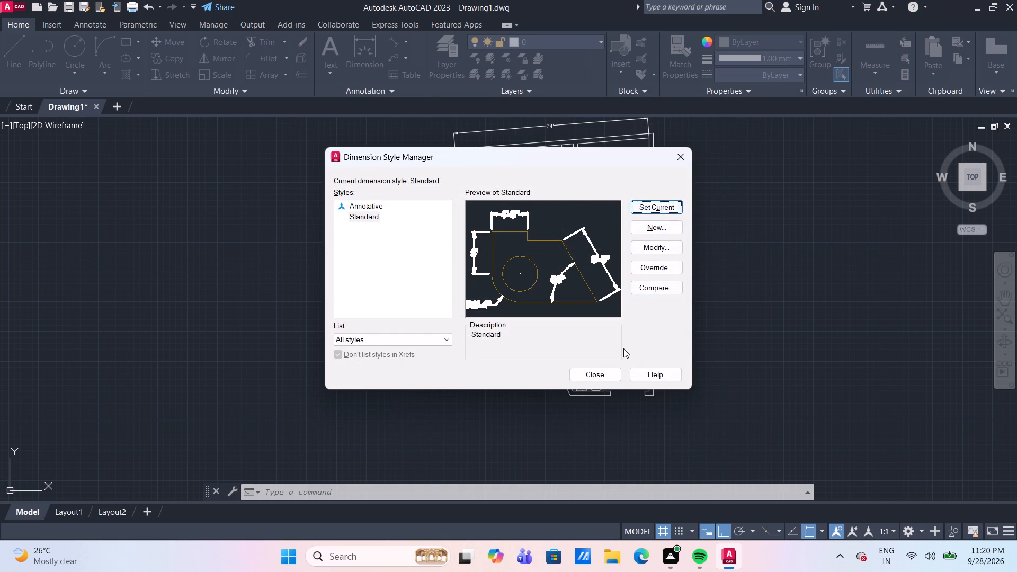
Close the dimension style settings and dimension the bottom wall's thickness at its right-hand end, placing it just outside the right exterior wall.
left_click(612, 373)
scroll(658, 387, "up", 1)
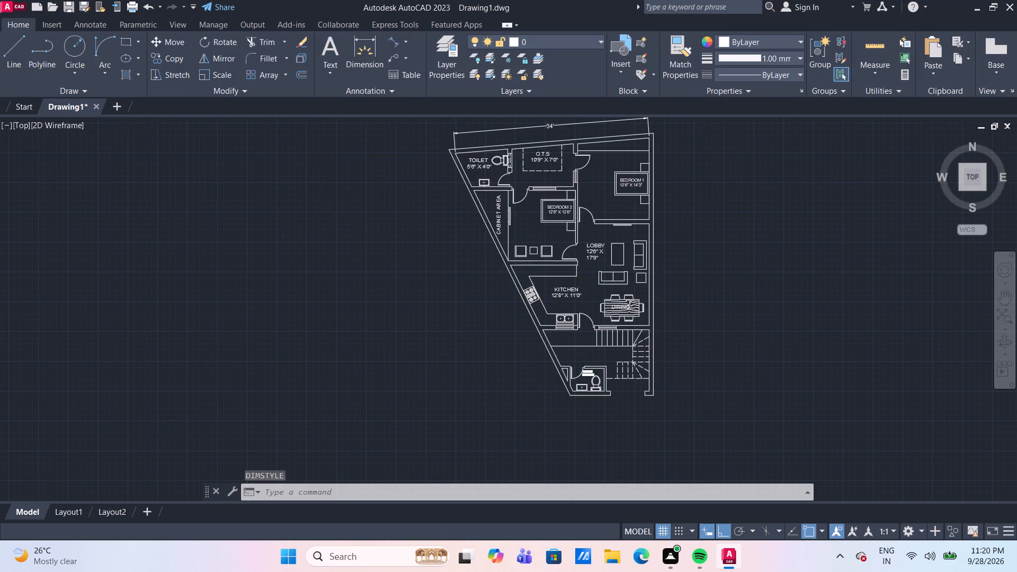
scroll(658, 387, "up", 1)
middle_click_drag(644, 350, 601, 319)
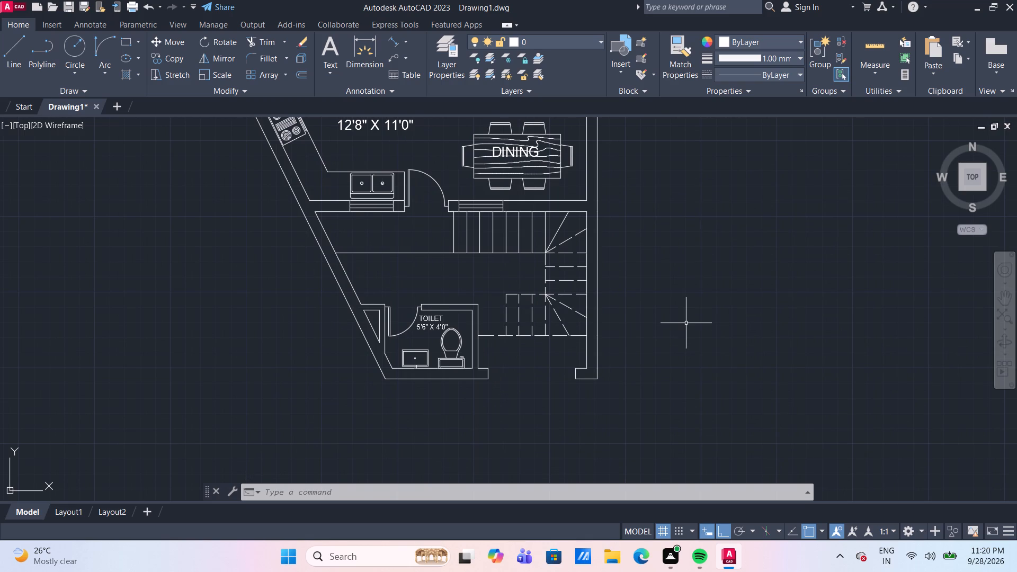
scroll(596, 412, "up", 2)
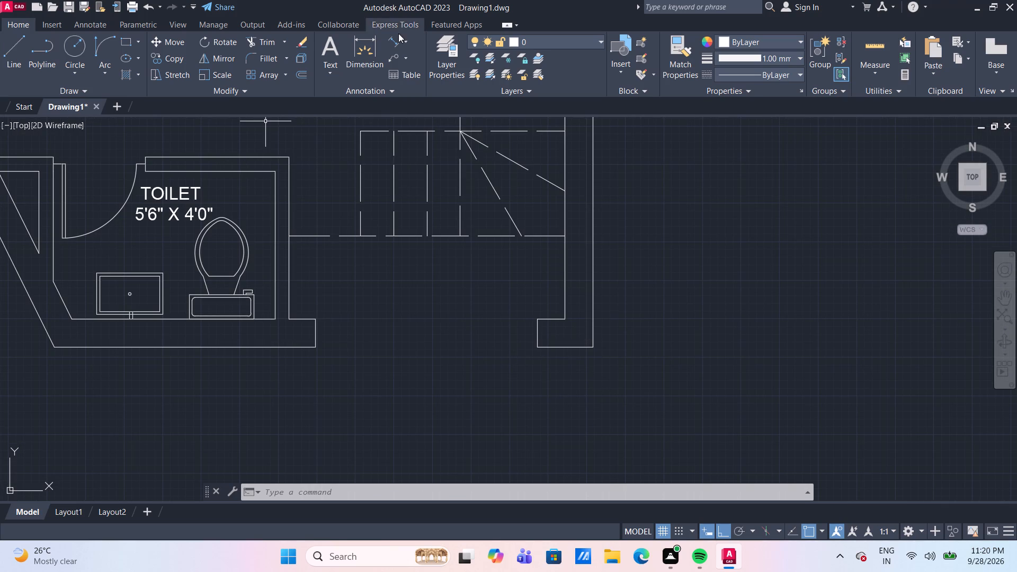
left_click(367, 56)
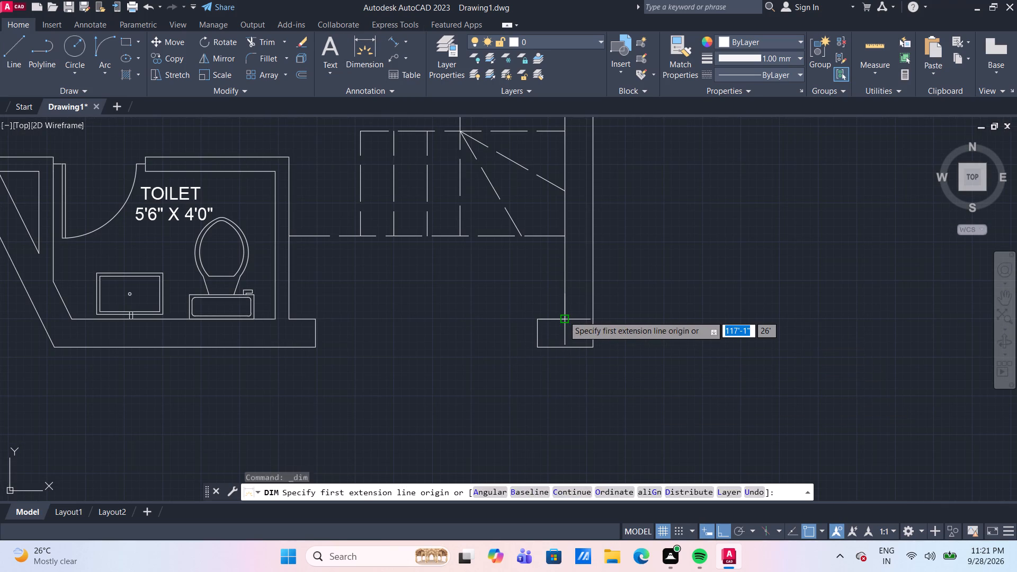
left_click(562, 316)
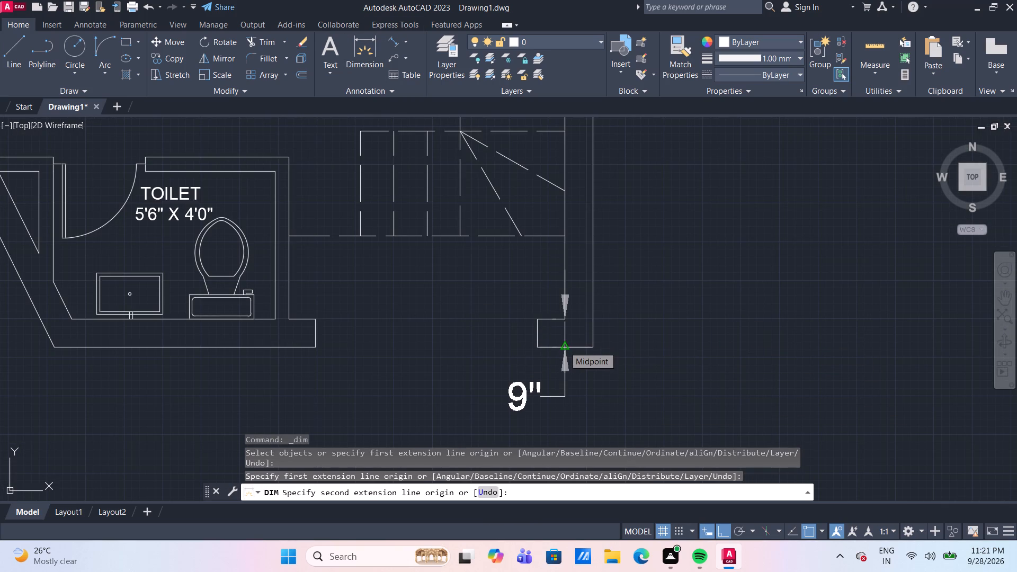
left_click(564, 346)
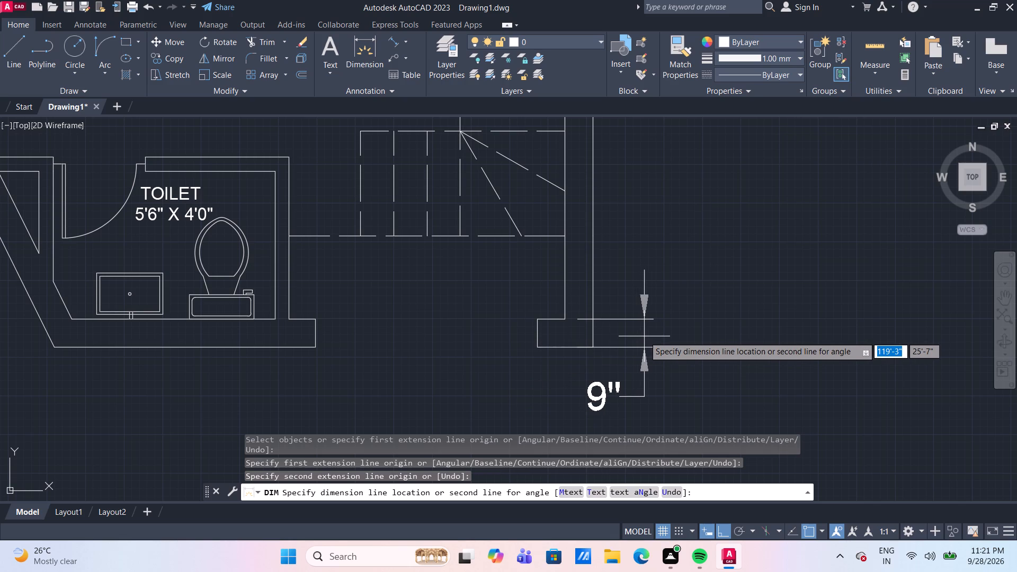
left_click(644, 336)
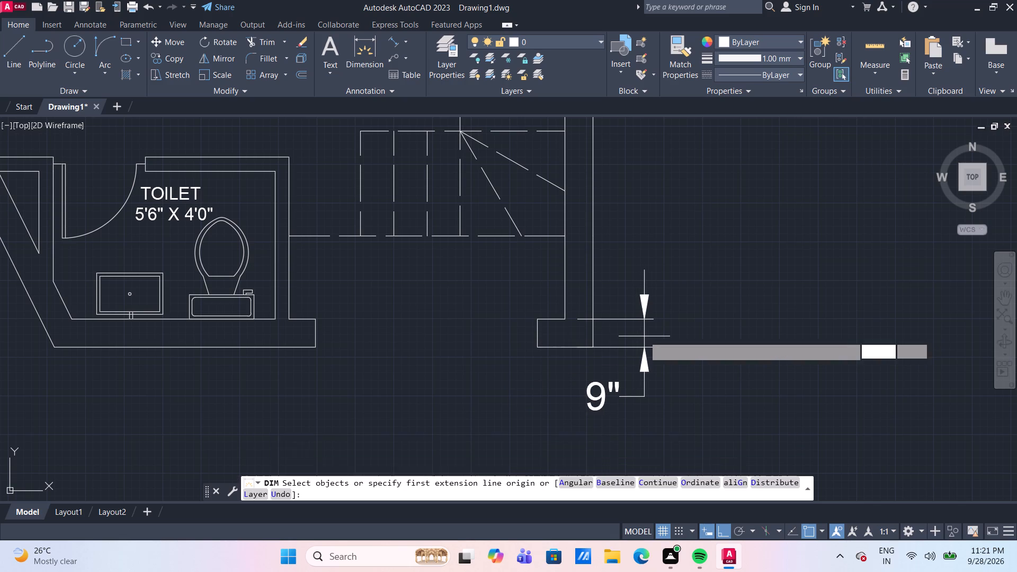
Dimension vertically from the bottom wall's inner face to the lowest dashed stair line, placed outside the right exterior wall.
middle_click_drag(626, 237, 620, 275)
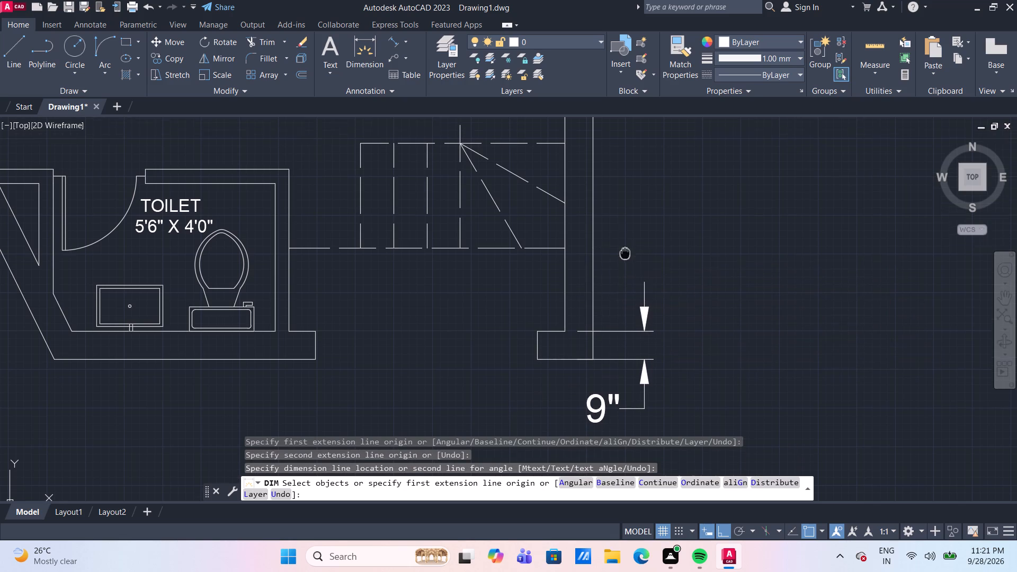
middle_click_drag(620, 275, 605, 325)
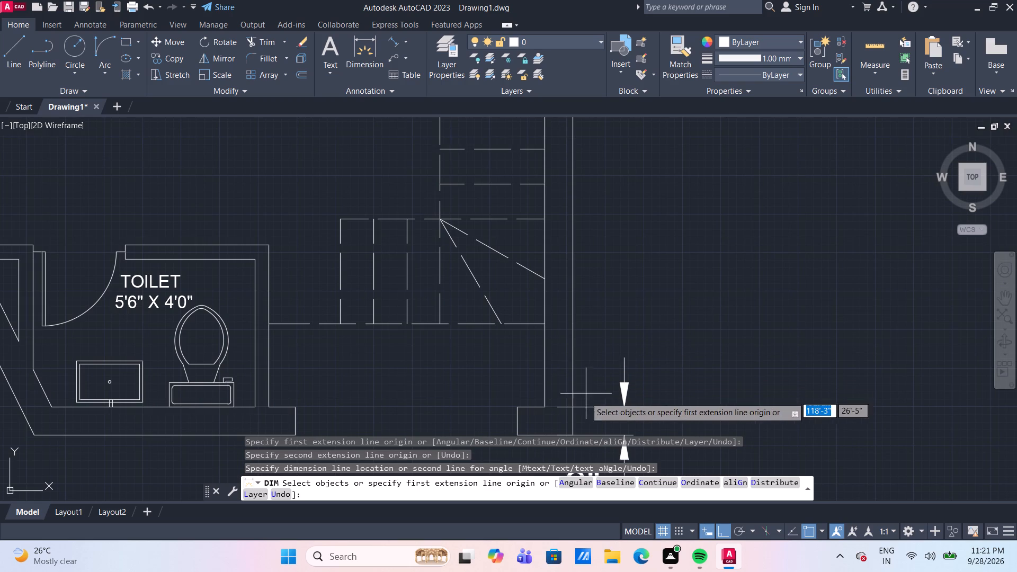
left_click(571, 407)
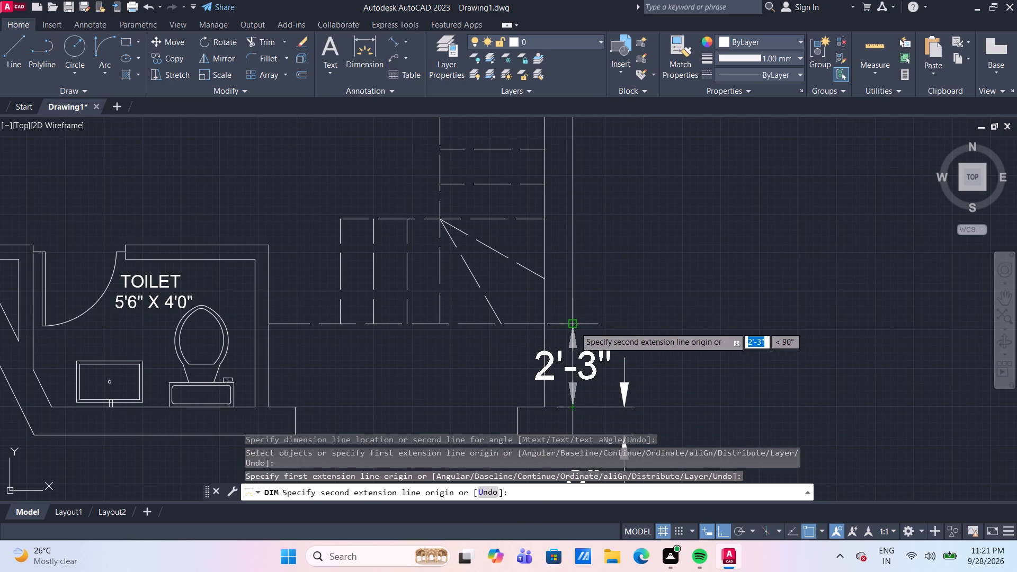
left_click(575, 327)
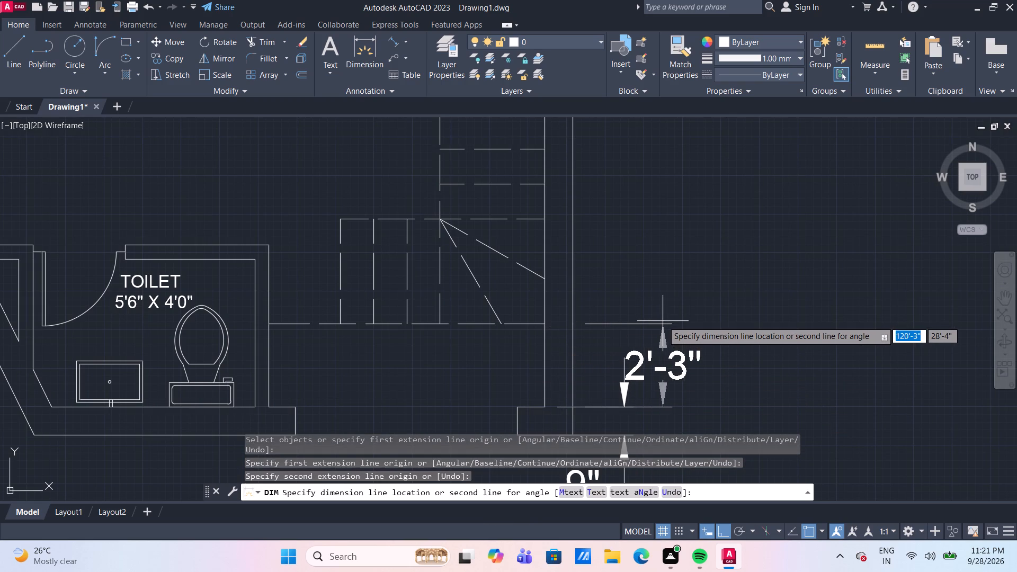
scroll(704, 327, "down", 1)
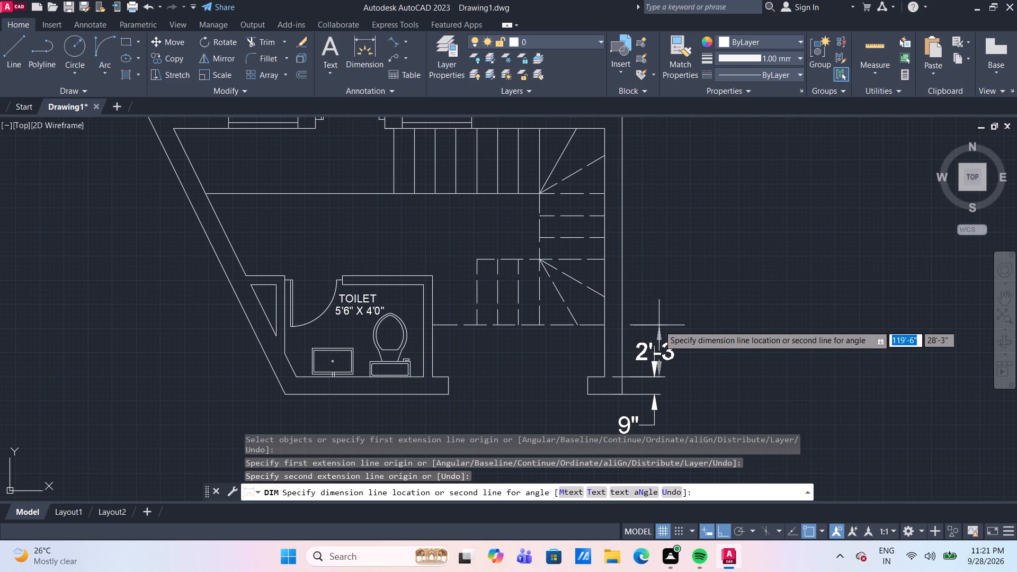
left_click(694, 320)
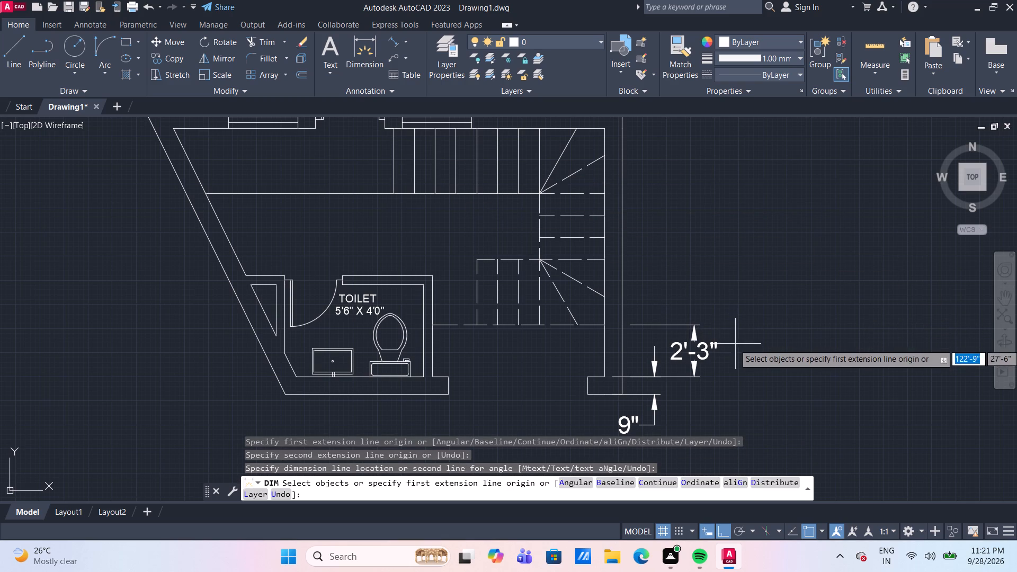
Dimension the staircase vertically from its lowest dashed line to the wall below the dining area, in line with the previous dimension.
scroll(638, 304, "up", 1)
left_click(580, 335)
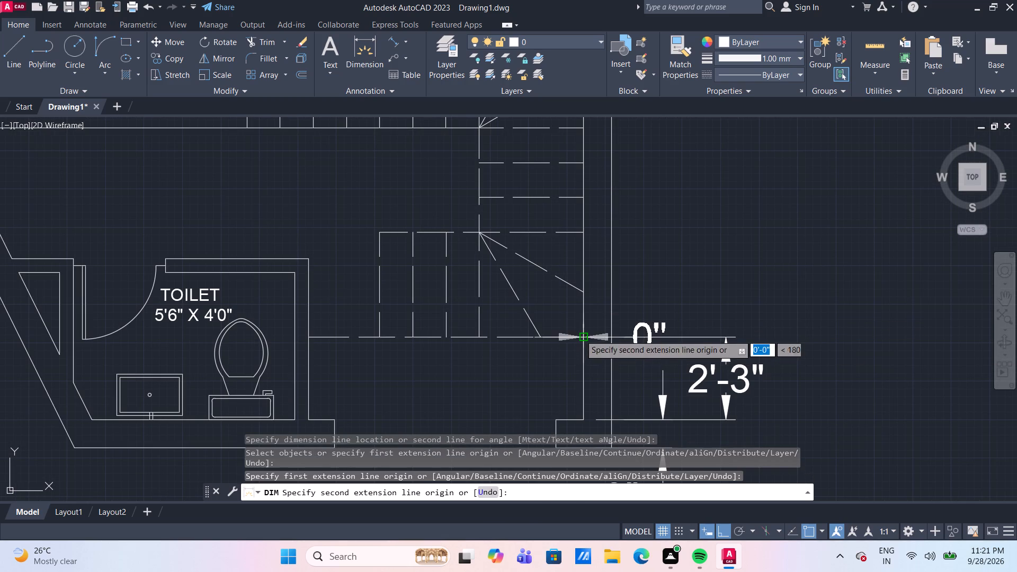
middle_click_drag(599, 174, 587, 286)
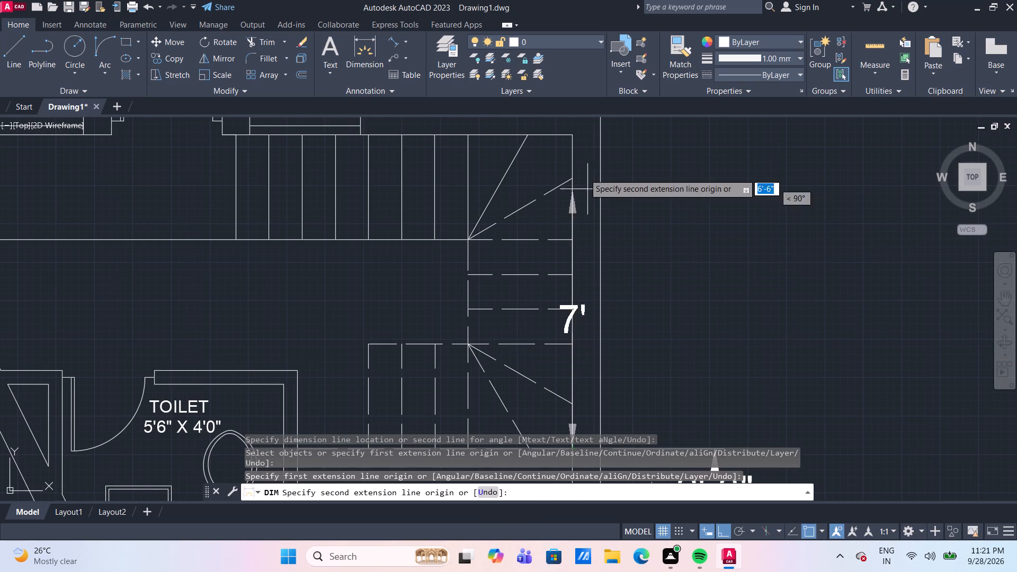
left_click(572, 138)
scroll(646, 149, "down", 2)
scroll(679, 158, "up", 1)
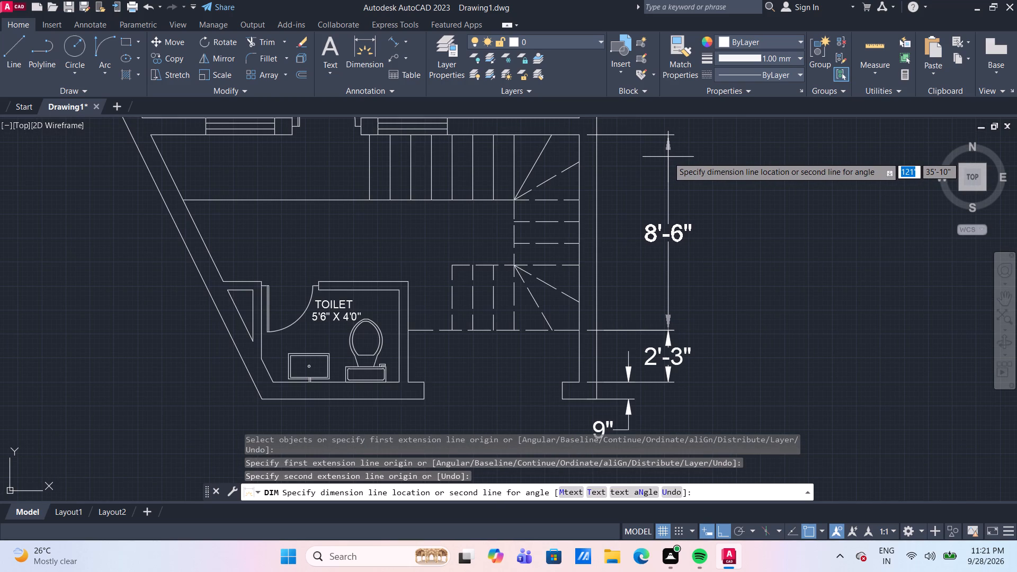
left_click(668, 157)
Dimension the thickness of the wall between the staircase and dining area at its junction with the right exterior wall.
middle_click_drag(658, 173, 628, 352)
middle_click_drag(631, 250, 609, 321)
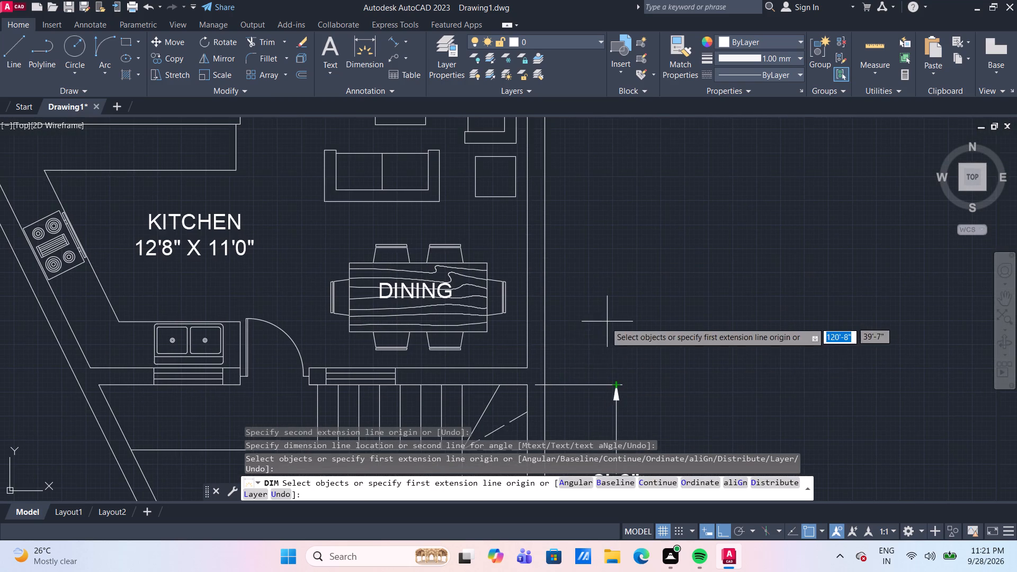
scroll(521, 380, "up", 1)
left_click_drag(529, 391, 533, 373)
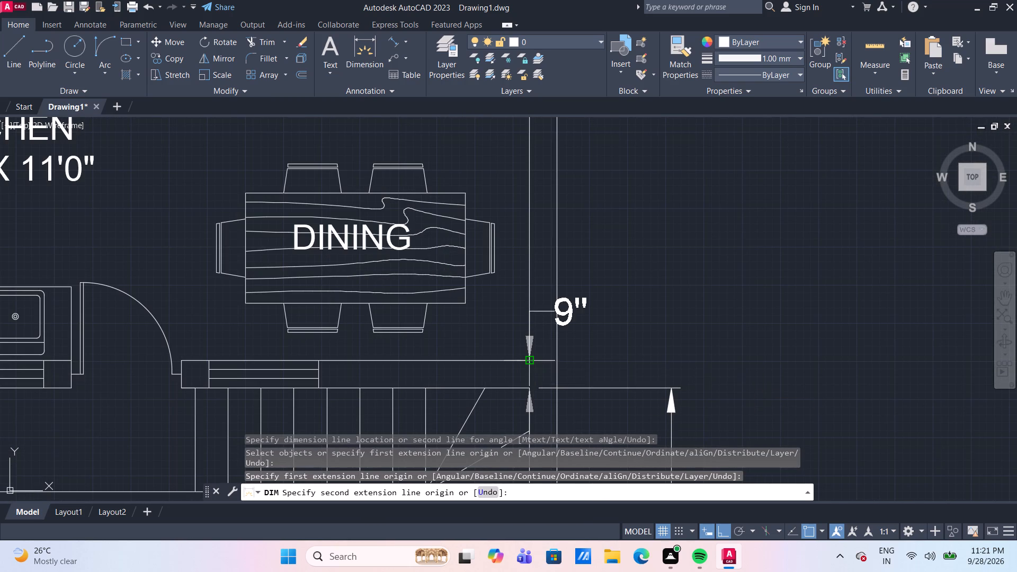
scroll(531, 360, "up", 2)
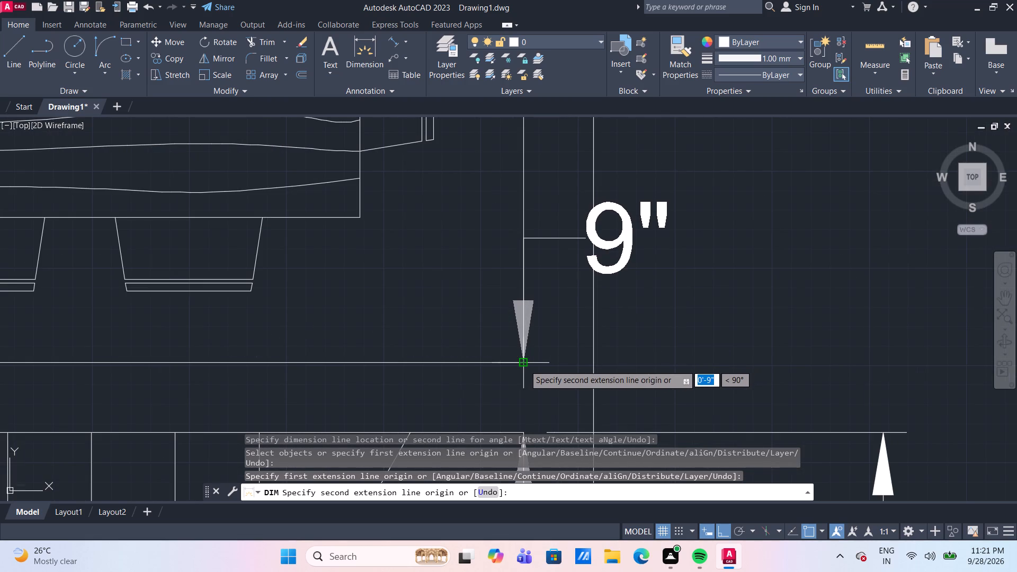
scroll(538, 343, "down", 2)
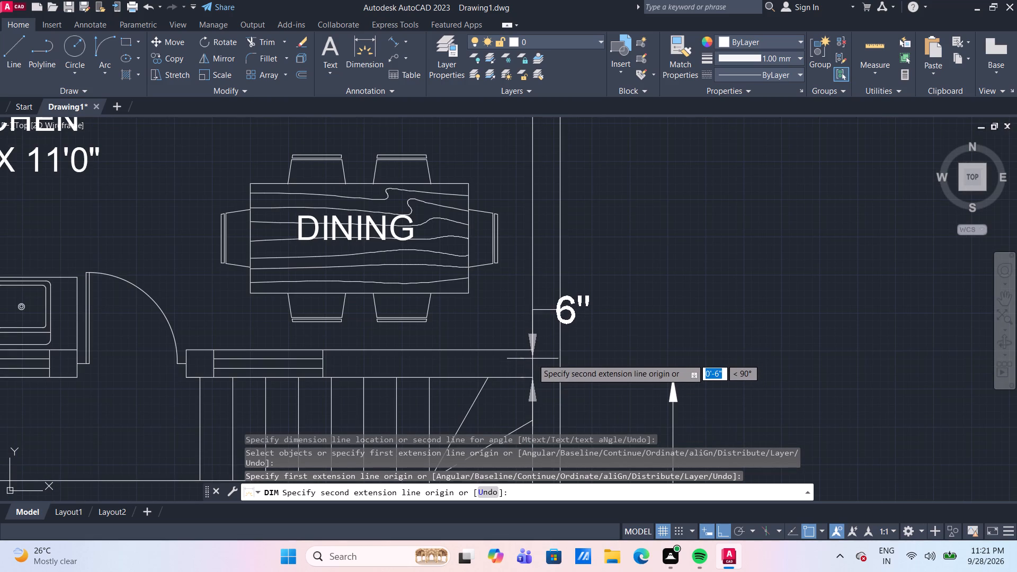
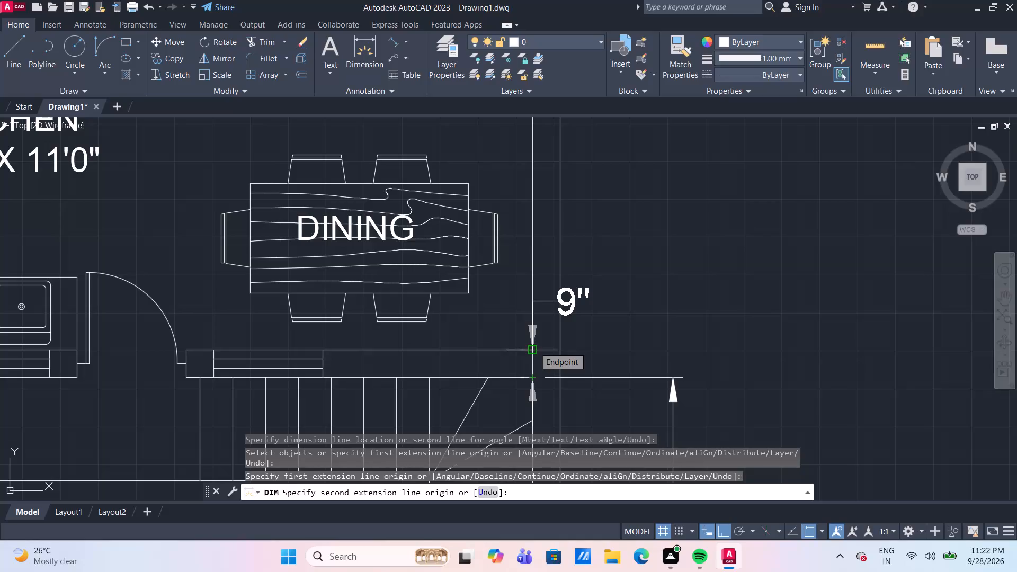
Finish the thickness dimension of the wall between the staircase and dining area, placing it just outside the right exterior wall.
left_click(534, 347)
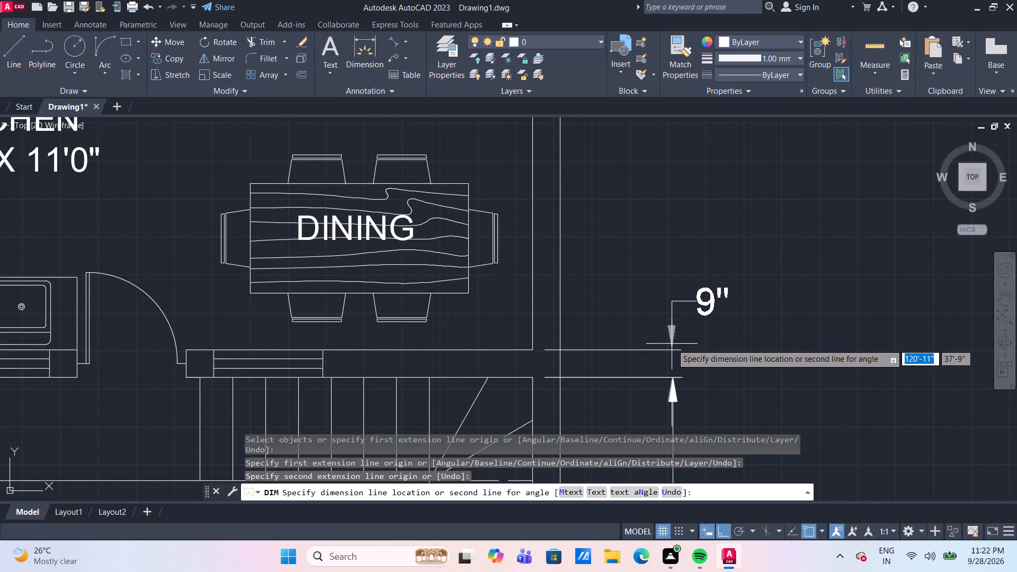
left_click(590, 329)
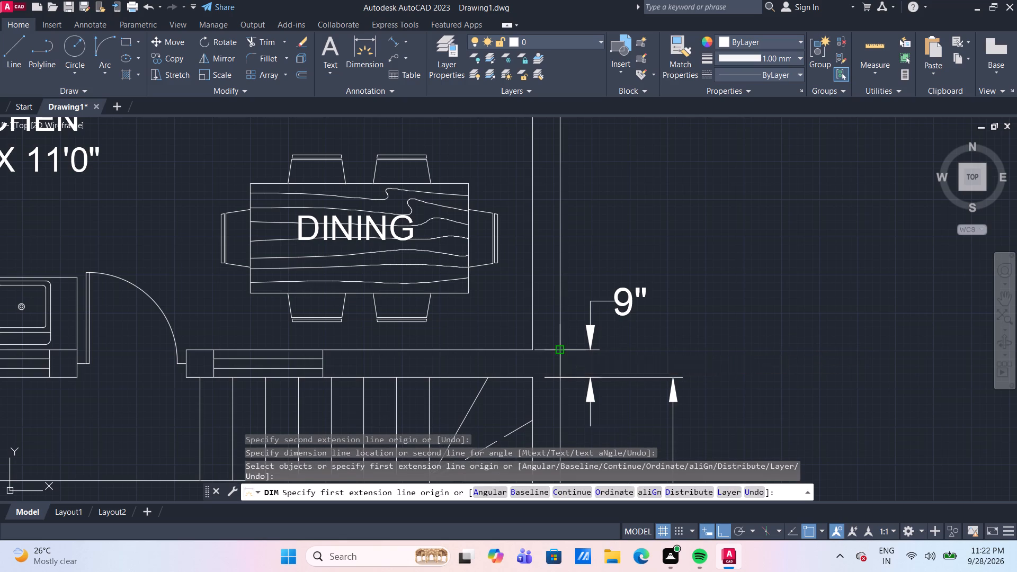
Dimension the combined dining and lobby depth vertically, up to the wall below Bedroom 1, placed outside the right exterior wall.
left_click(558, 351)
scroll(588, 213, "down", 1)
middle_click_drag(593, 217, 550, 381)
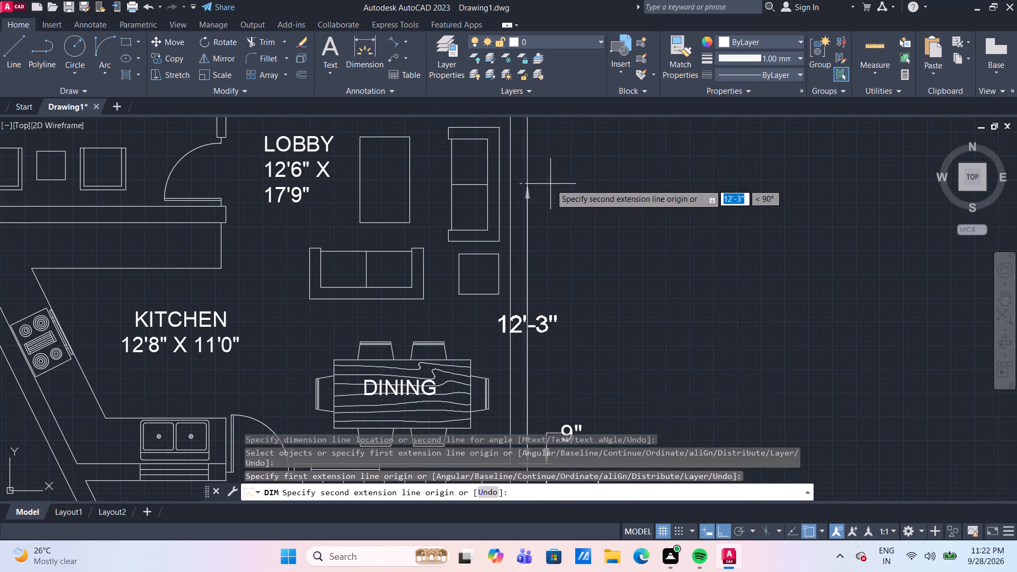
middle_click_drag(552, 193, 554, 342)
middle_click_drag(545, 210, 543, 239)
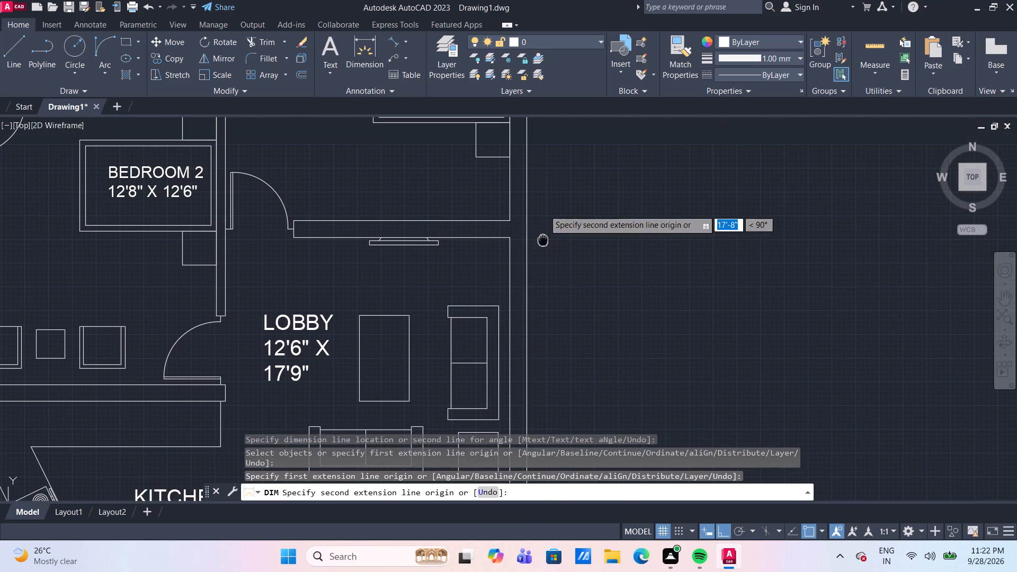
left_click(509, 238)
scroll(578, 246, "down", 1)
middle_click_drag(601, 262, 573, 175)
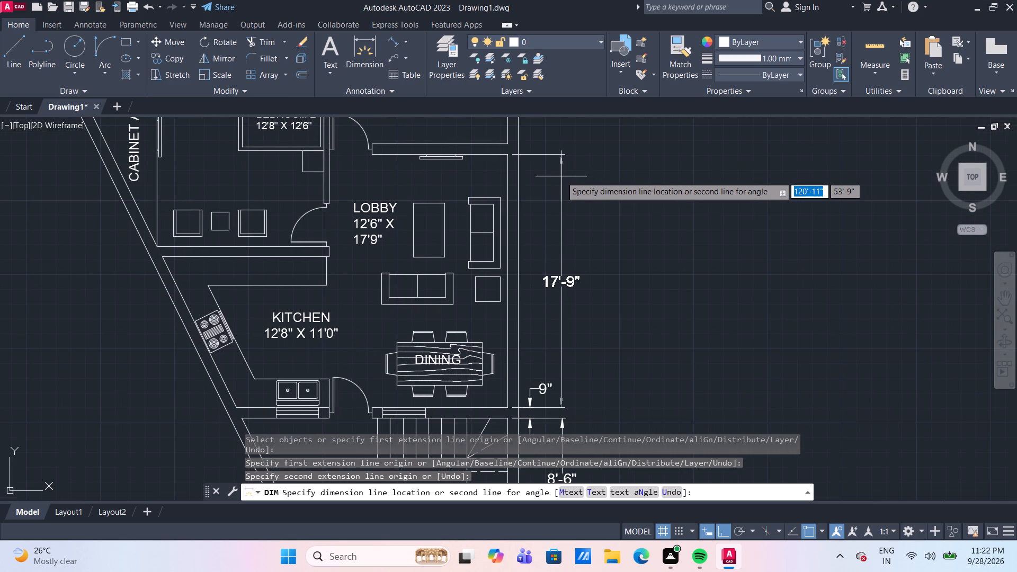
left_click(561, 176)
Dimension the thickness of the wall between the lobby and Bedroom 1, placed just outside the right exterior wall.
middle_click_drag(586, 137, 586, 149)
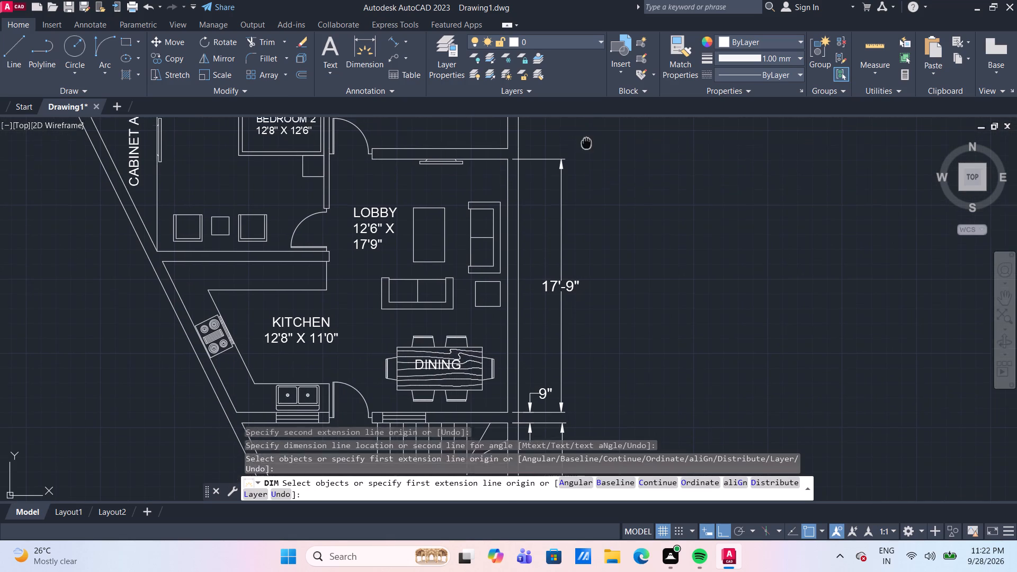
middle_click_drag(586, 149, 597, 370)
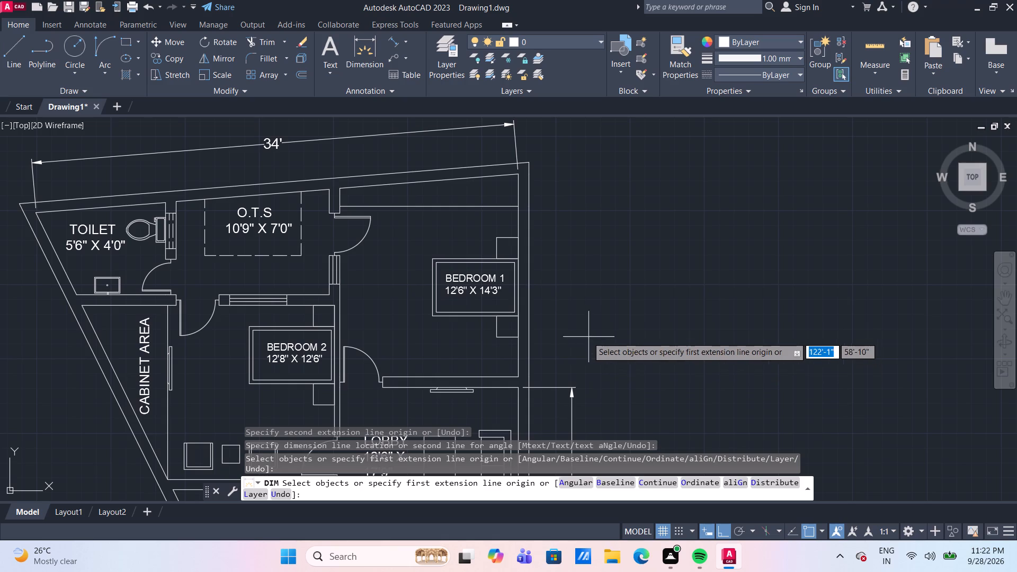
scroll(532, 381, "up", 2)
left_click_drag(490, 399, 490, 393)
left_click(493, 368)
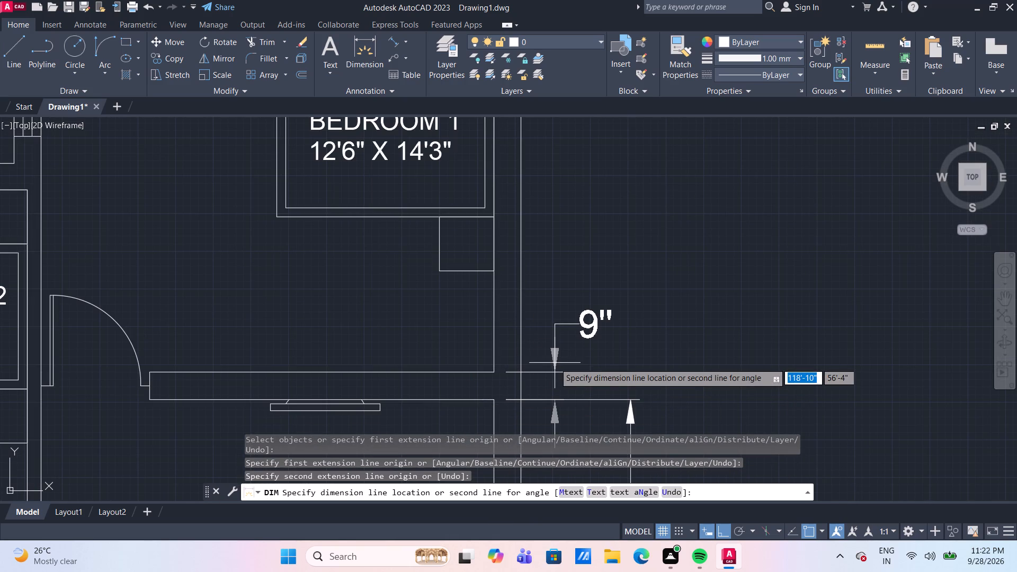
left_click(563, 362)
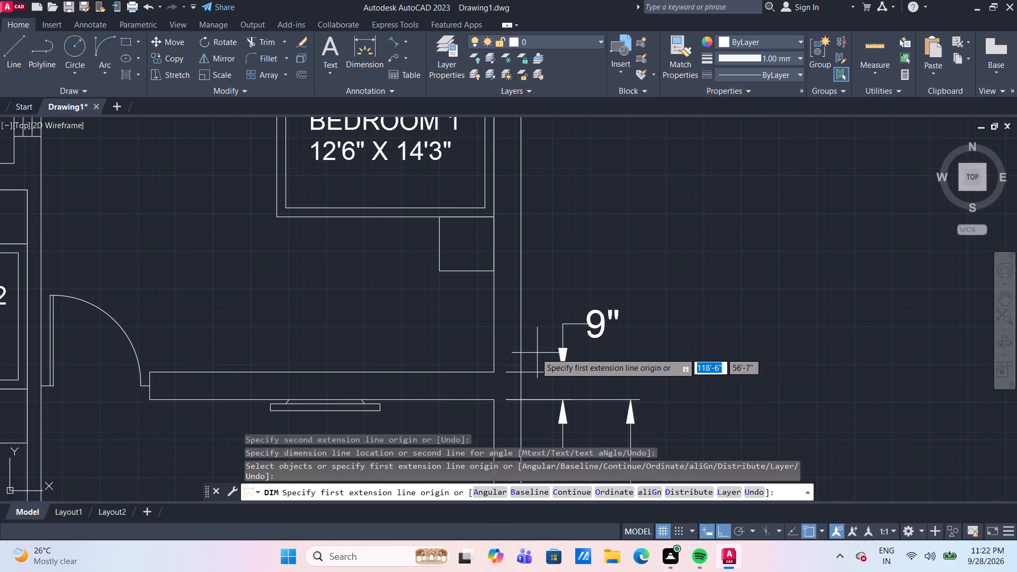
Dimension Bedroom 1 vertically from the lobby wall's upper face to the horizontal line below the sloped top wall, outside the exterior wall.
left_click(494, 370)
scroll(588, 182, "down", 1)
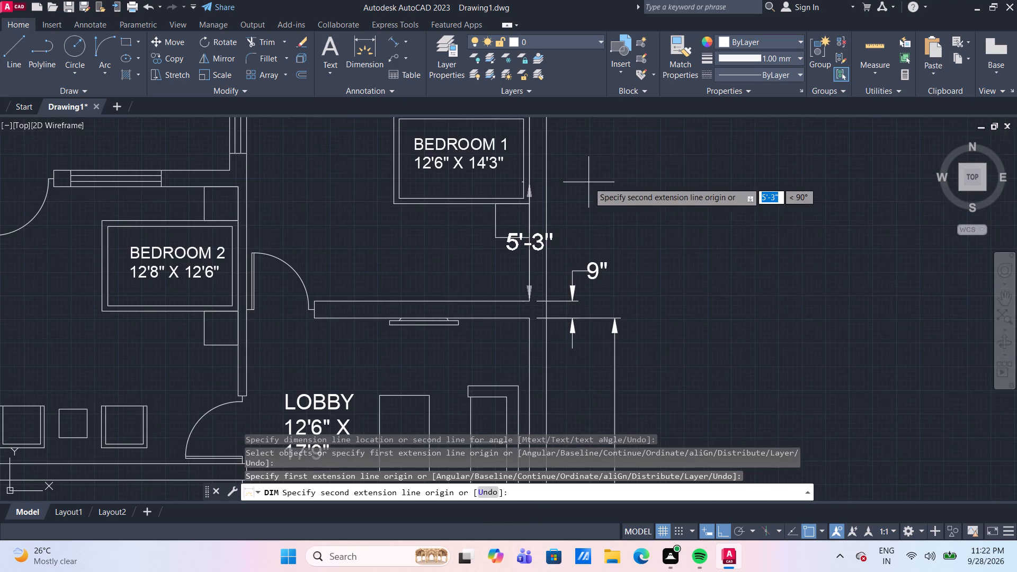
middle_click_drag(589, 182, 568, 348)
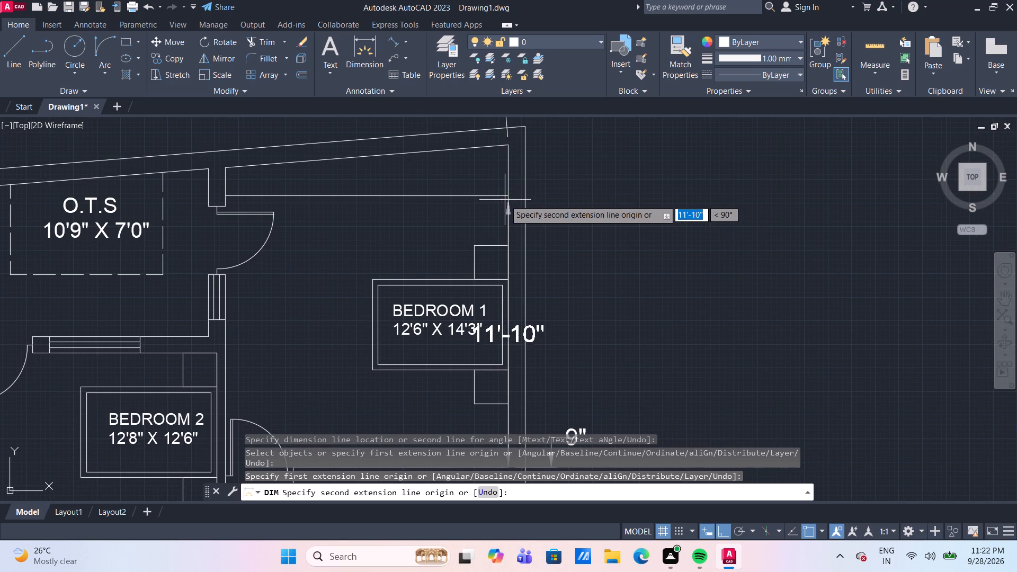
left_click(506, 195)
scroll(573, 203, "down", 2)
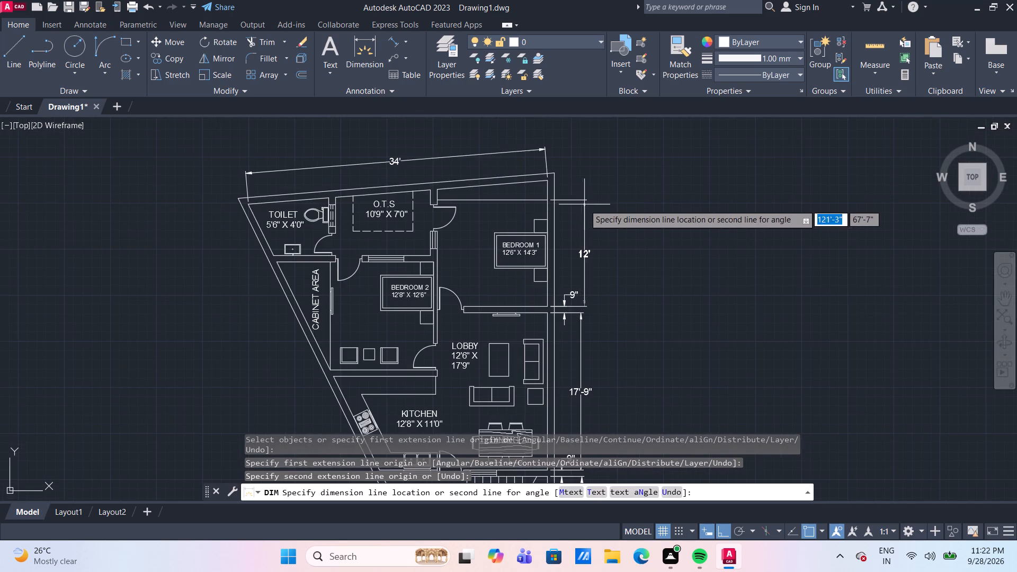
middle_click_drag(585, 204, 585, 199)
scroll(585, 199, "up", 1)
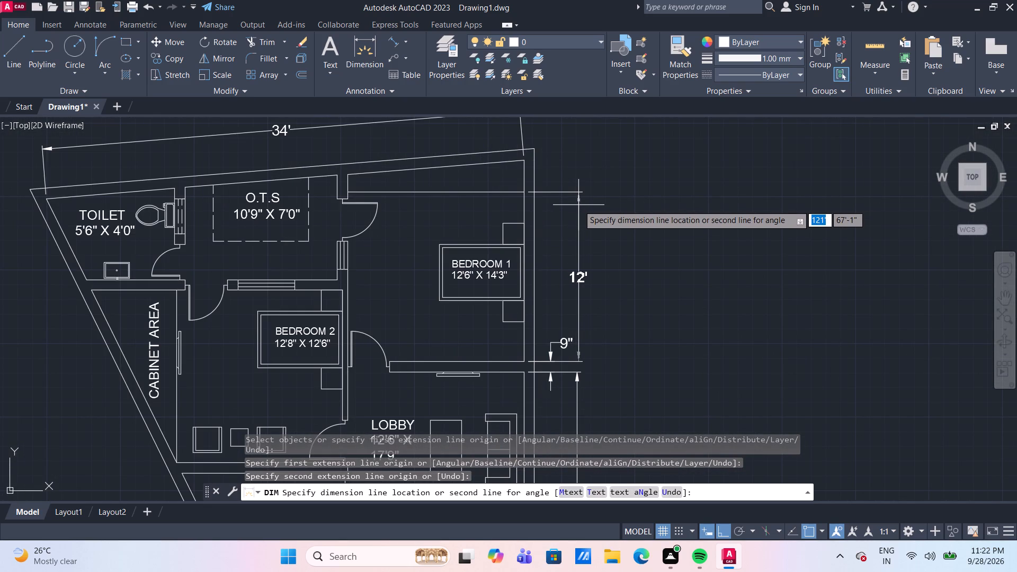
left_click(578, 205)
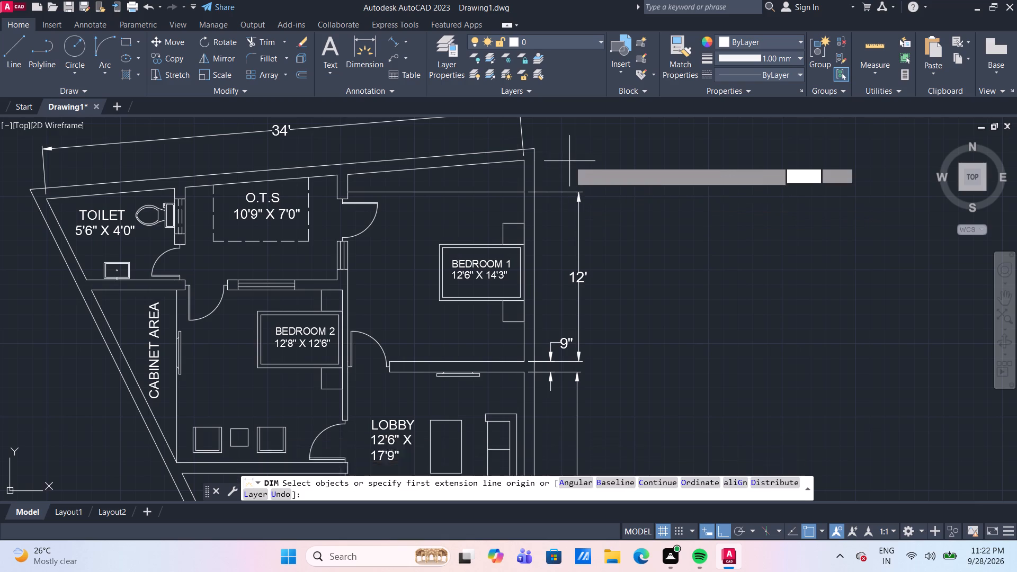
Dimension the strip above Bedroom 1 from its horizontal line to the top wall's inner corner, in line with the previous dimension.
scroll(569, 161, "up", 1)
middle_click_drag(557, 172, 556, 222)
scroll(490, 255, "up", 1)
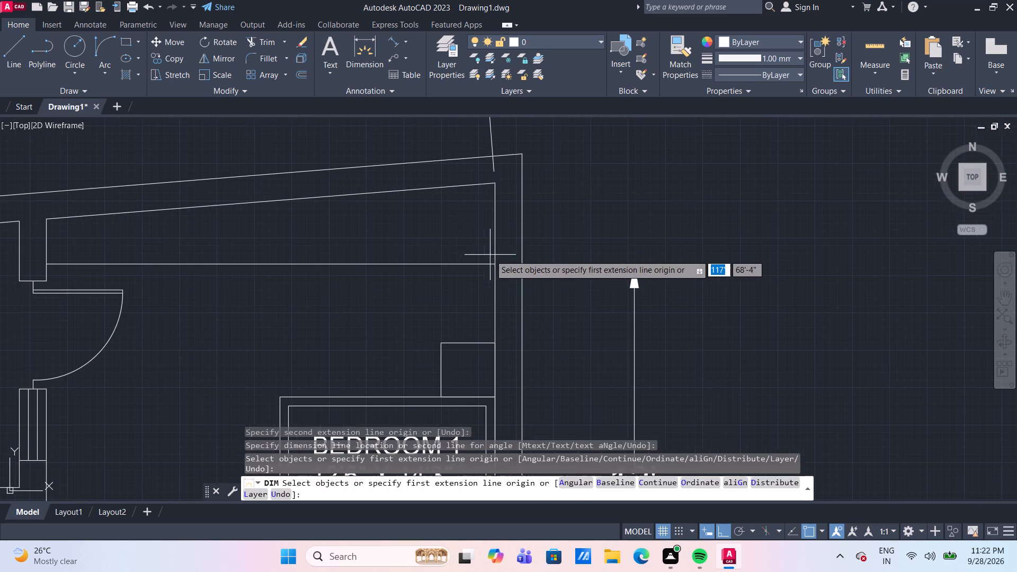
left_click(494, 263)
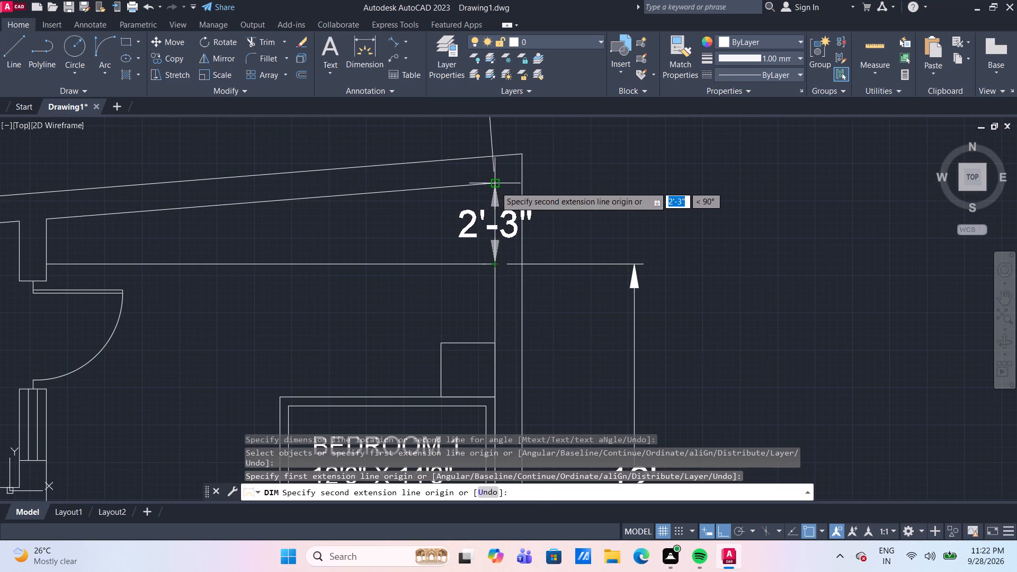
left_click(495, 186)
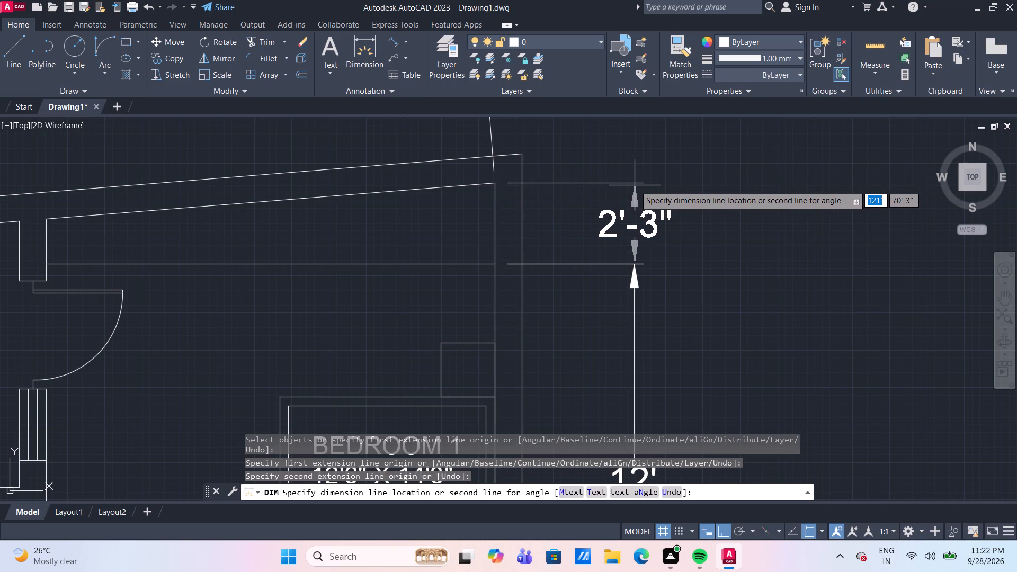
left_click(634, 185)
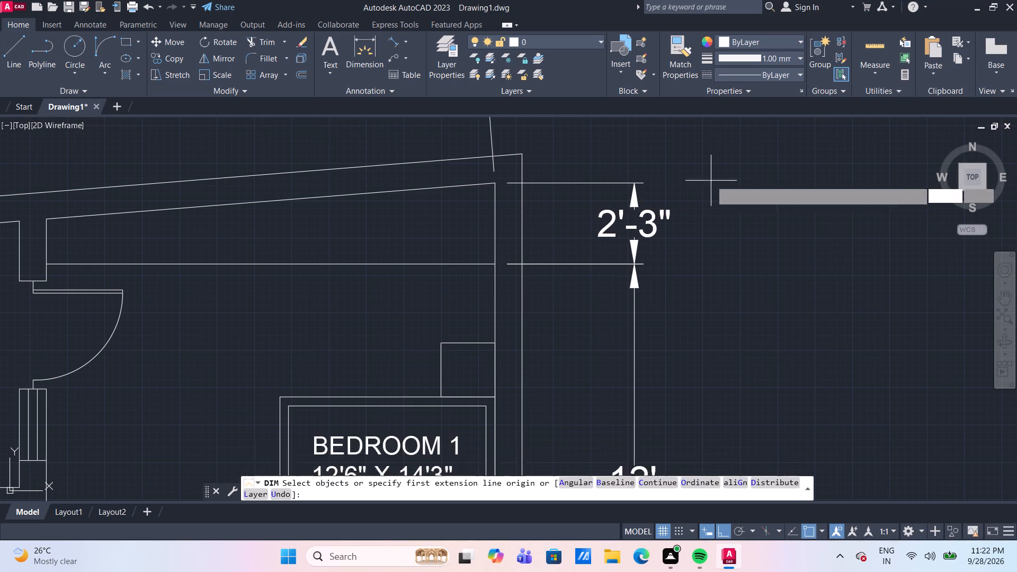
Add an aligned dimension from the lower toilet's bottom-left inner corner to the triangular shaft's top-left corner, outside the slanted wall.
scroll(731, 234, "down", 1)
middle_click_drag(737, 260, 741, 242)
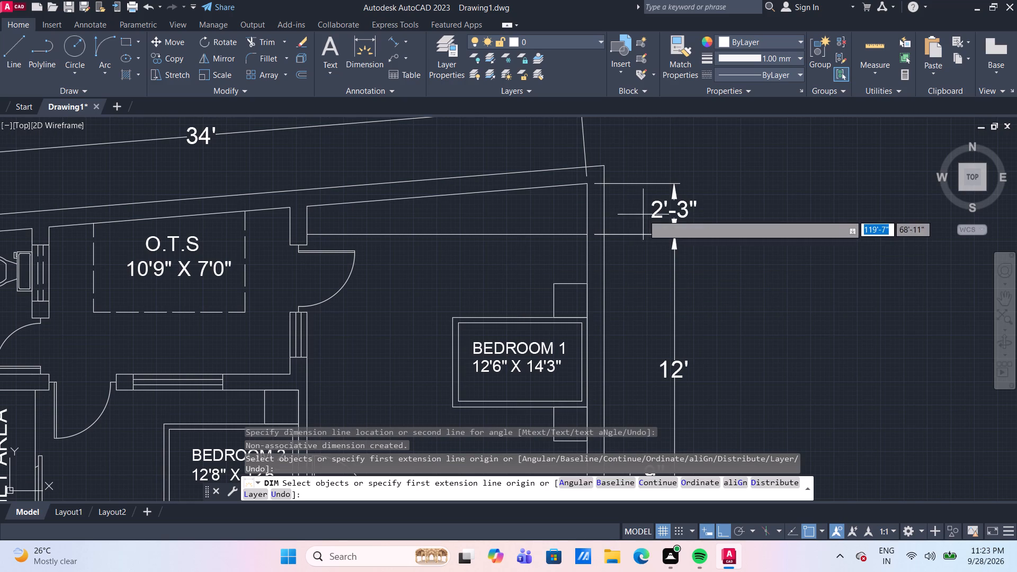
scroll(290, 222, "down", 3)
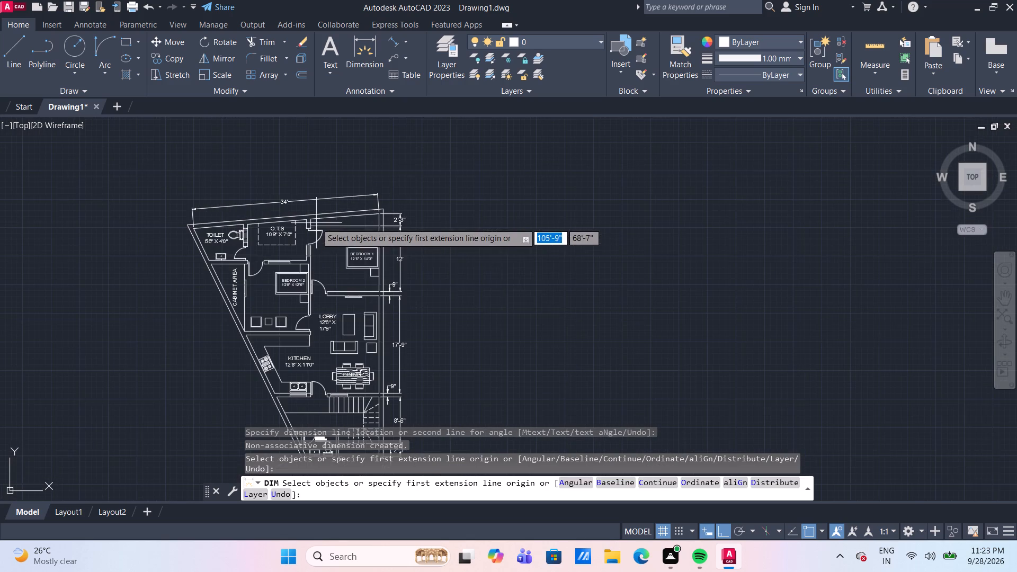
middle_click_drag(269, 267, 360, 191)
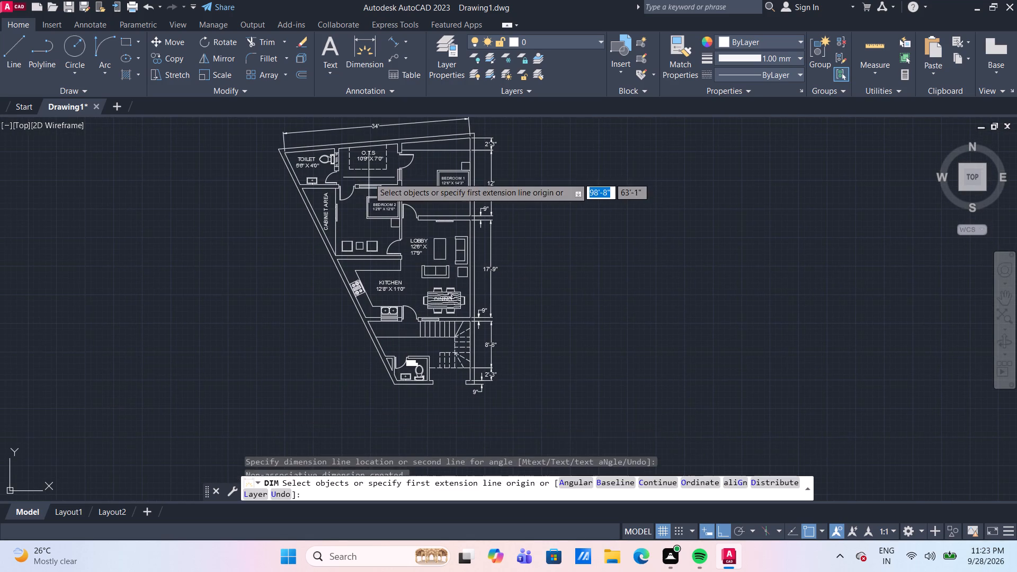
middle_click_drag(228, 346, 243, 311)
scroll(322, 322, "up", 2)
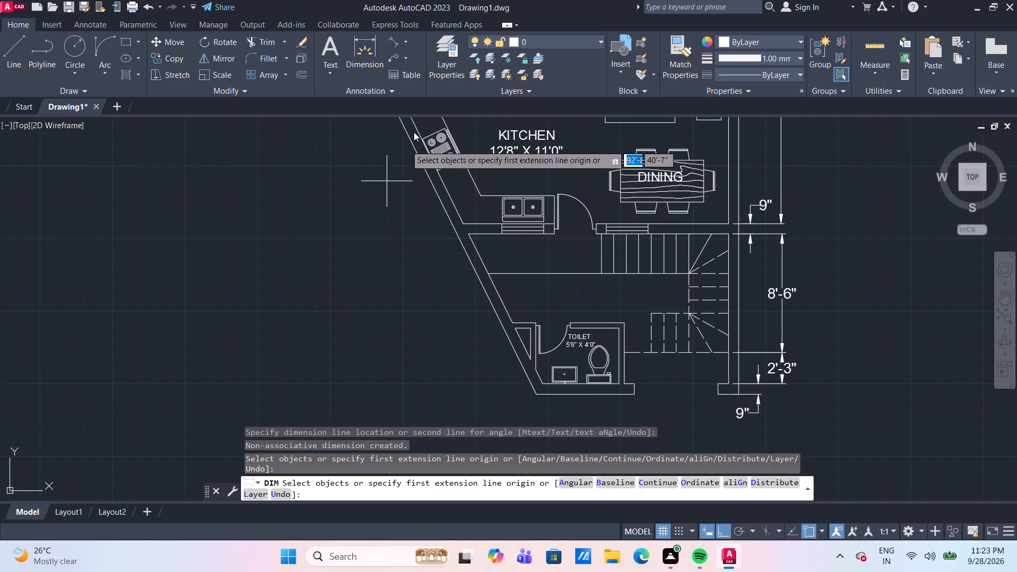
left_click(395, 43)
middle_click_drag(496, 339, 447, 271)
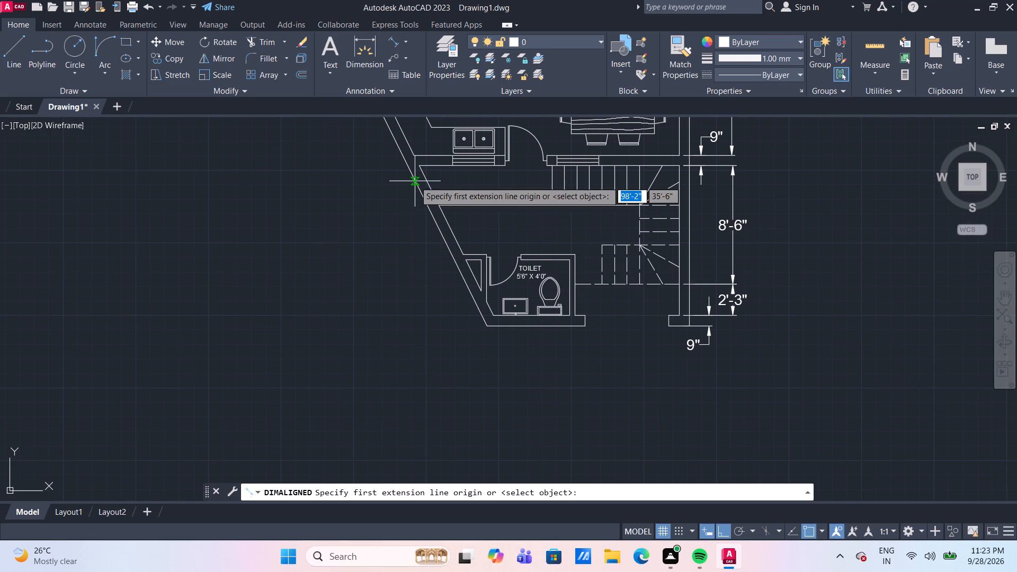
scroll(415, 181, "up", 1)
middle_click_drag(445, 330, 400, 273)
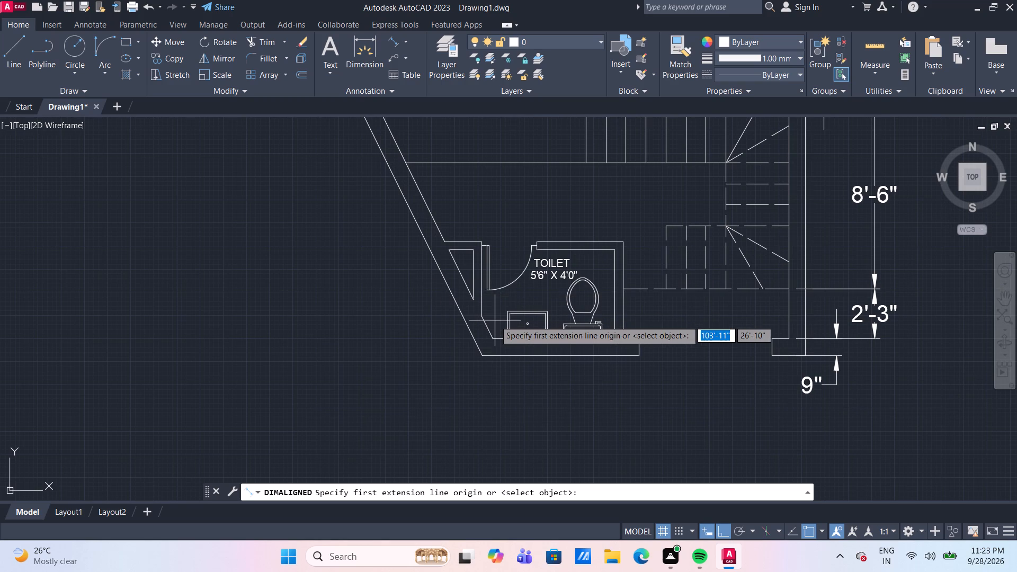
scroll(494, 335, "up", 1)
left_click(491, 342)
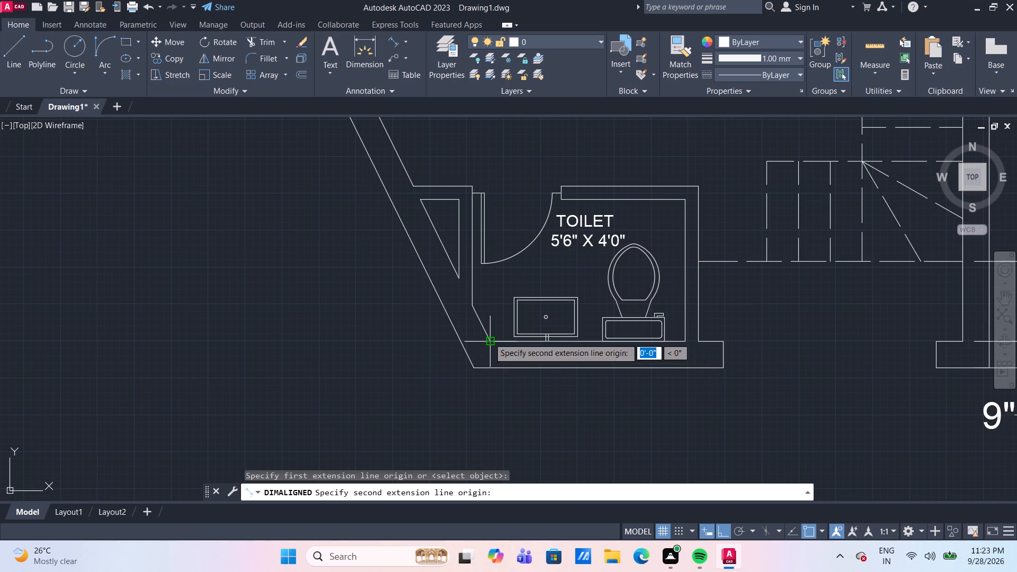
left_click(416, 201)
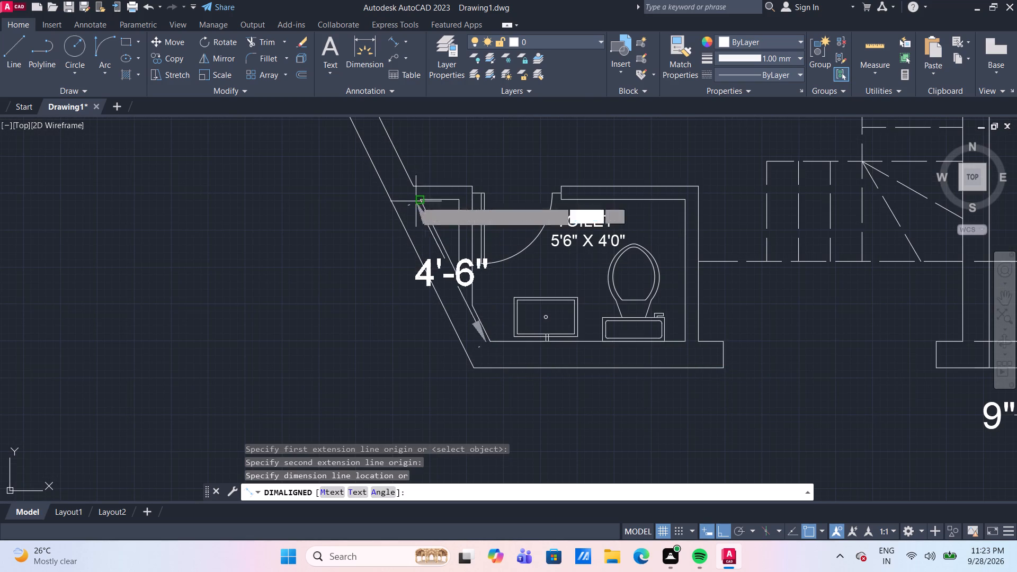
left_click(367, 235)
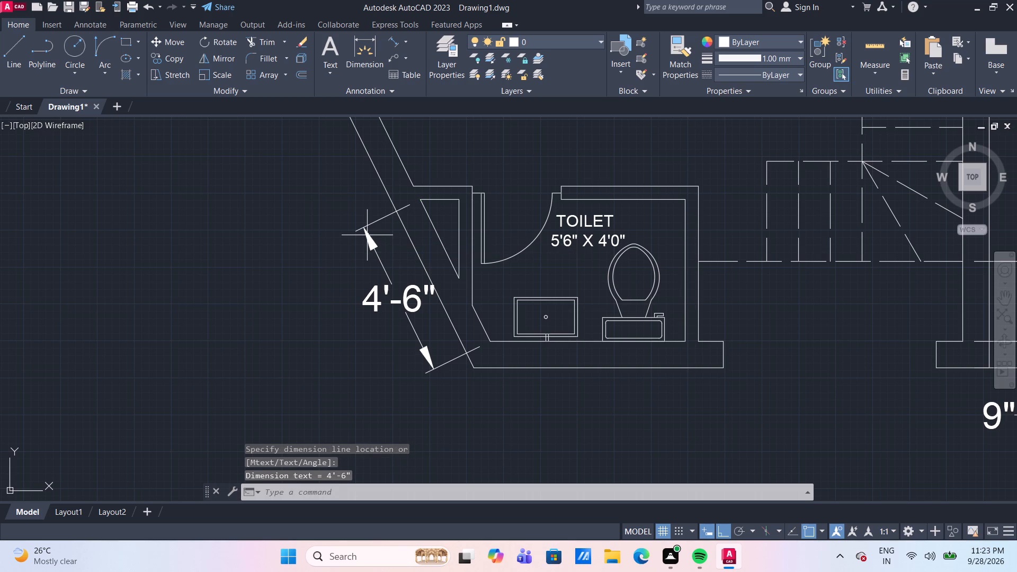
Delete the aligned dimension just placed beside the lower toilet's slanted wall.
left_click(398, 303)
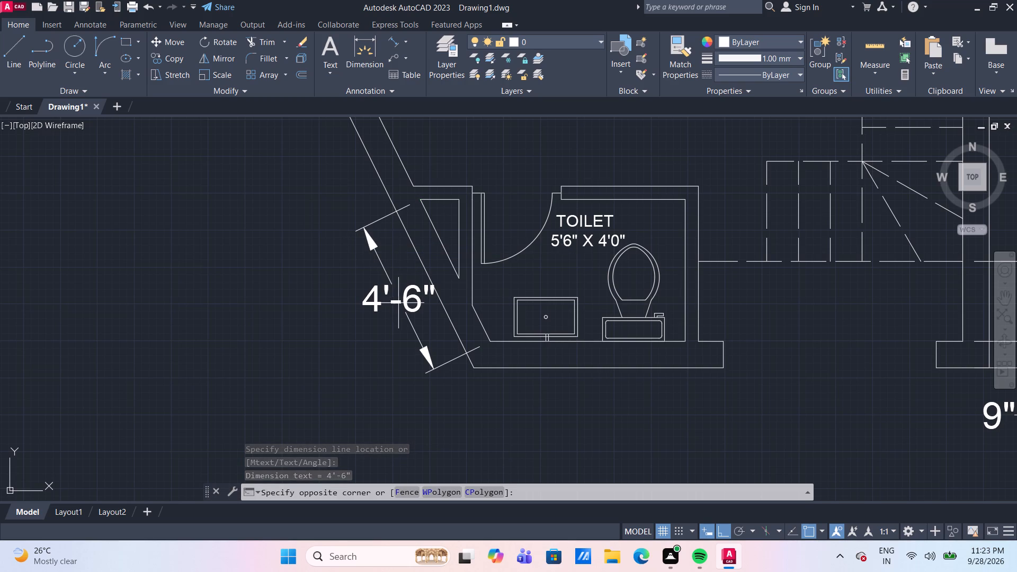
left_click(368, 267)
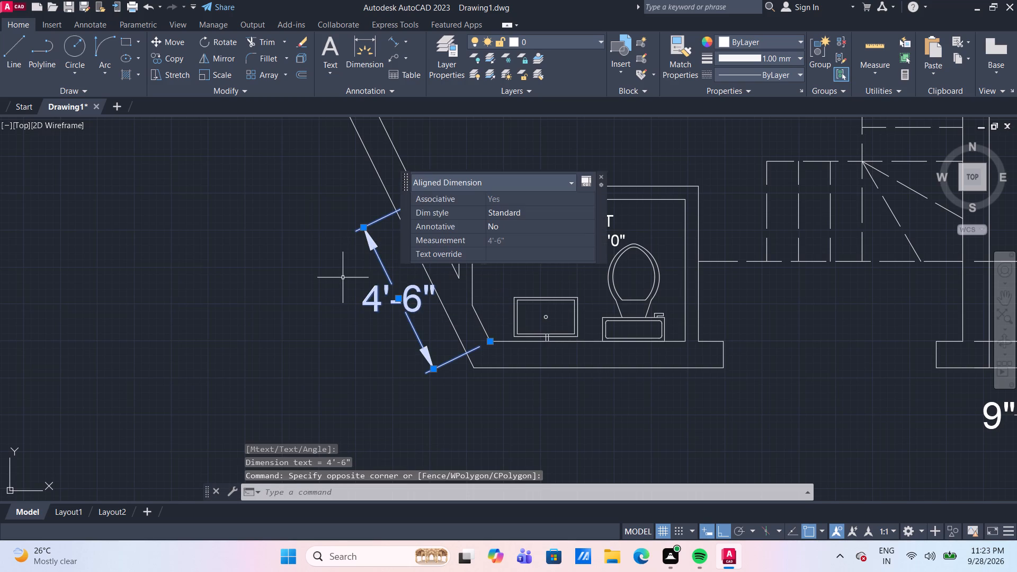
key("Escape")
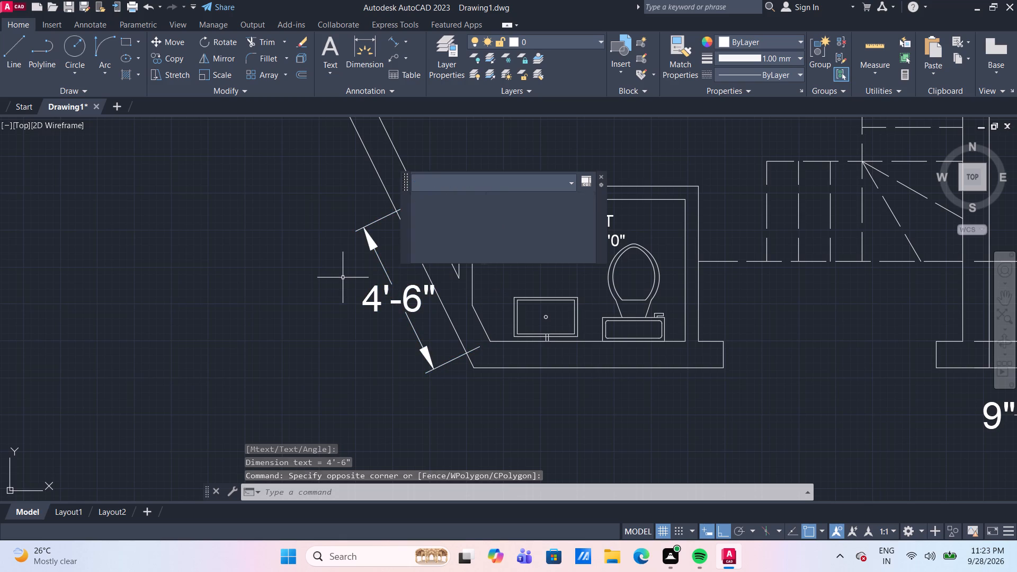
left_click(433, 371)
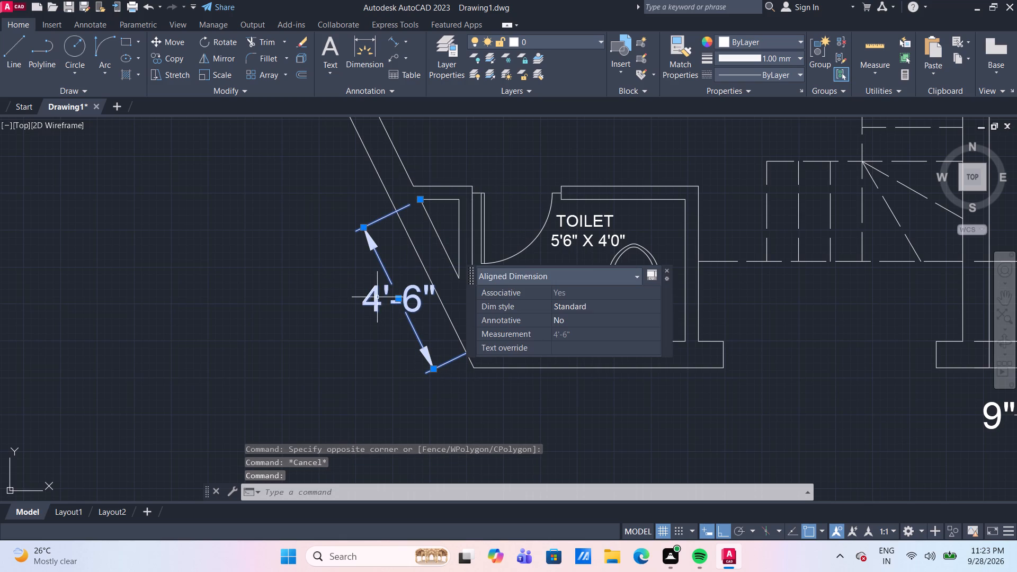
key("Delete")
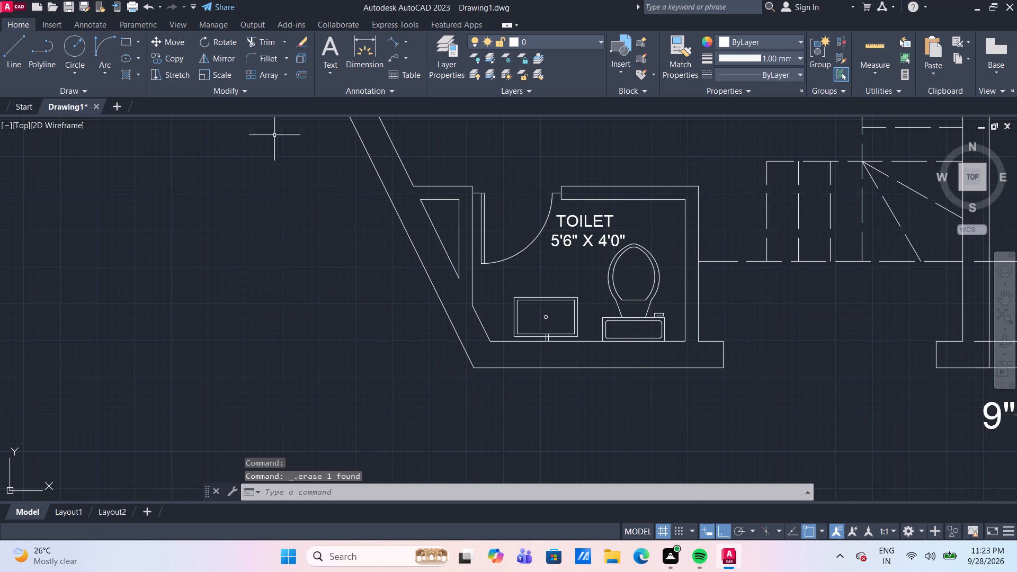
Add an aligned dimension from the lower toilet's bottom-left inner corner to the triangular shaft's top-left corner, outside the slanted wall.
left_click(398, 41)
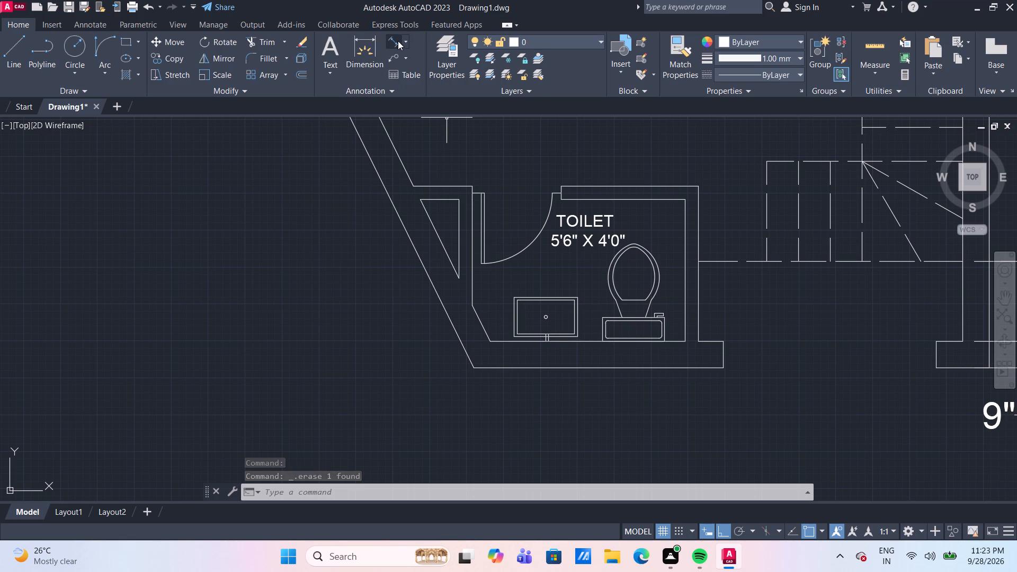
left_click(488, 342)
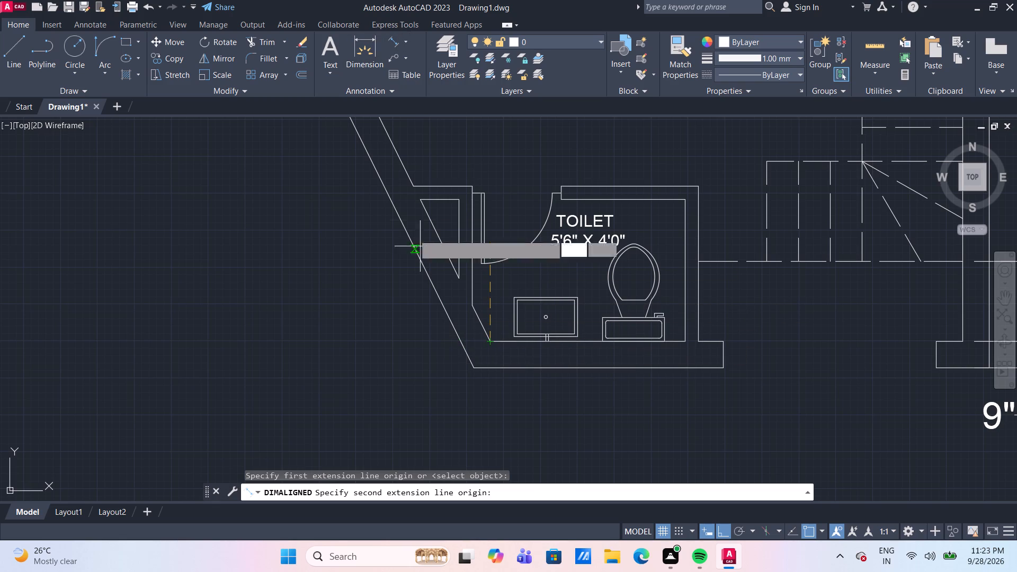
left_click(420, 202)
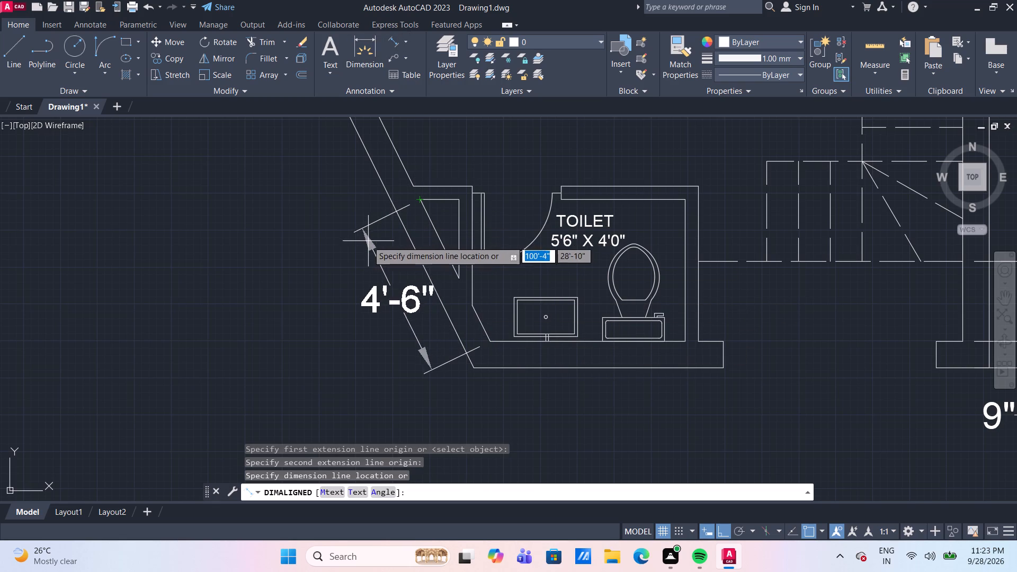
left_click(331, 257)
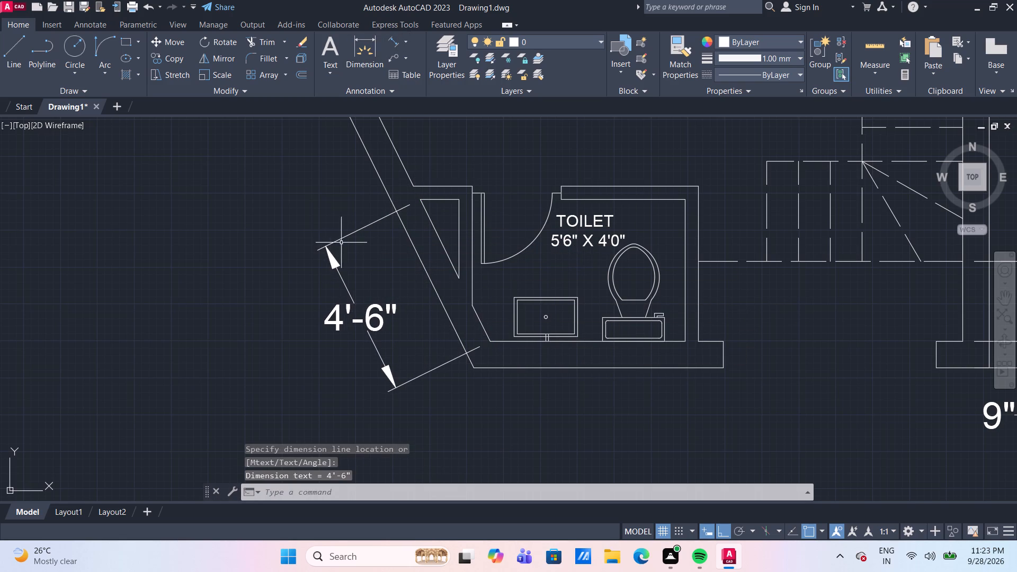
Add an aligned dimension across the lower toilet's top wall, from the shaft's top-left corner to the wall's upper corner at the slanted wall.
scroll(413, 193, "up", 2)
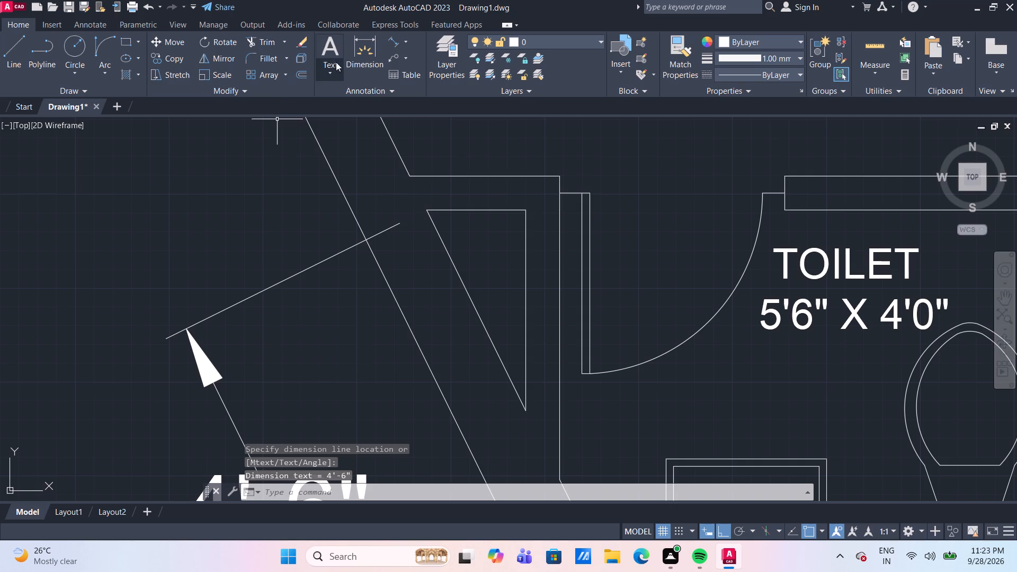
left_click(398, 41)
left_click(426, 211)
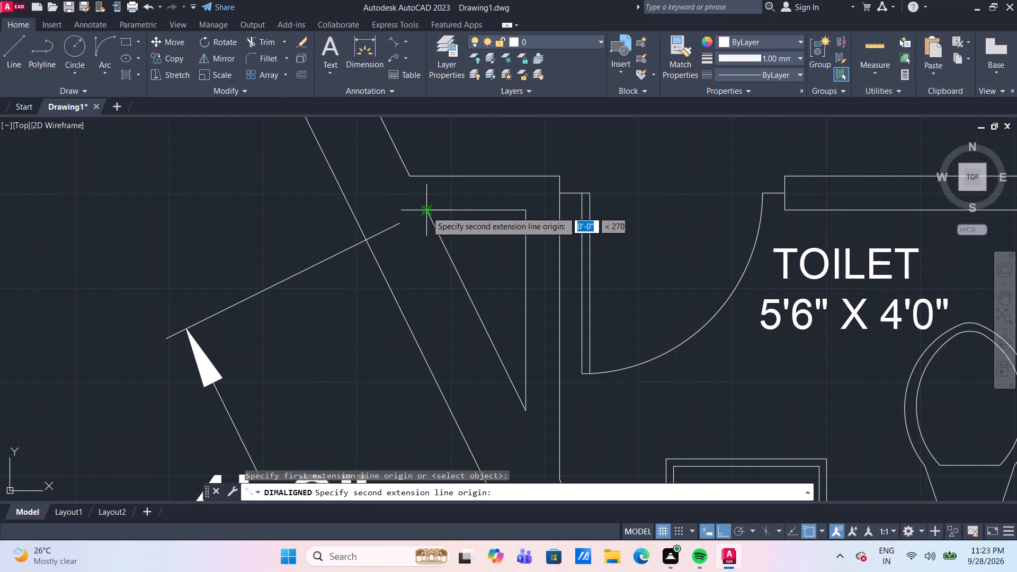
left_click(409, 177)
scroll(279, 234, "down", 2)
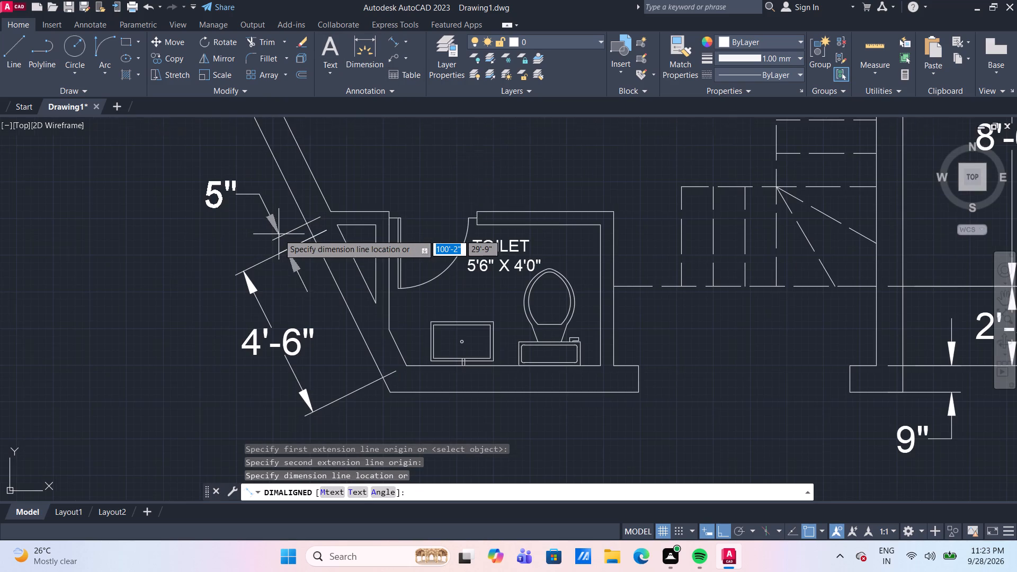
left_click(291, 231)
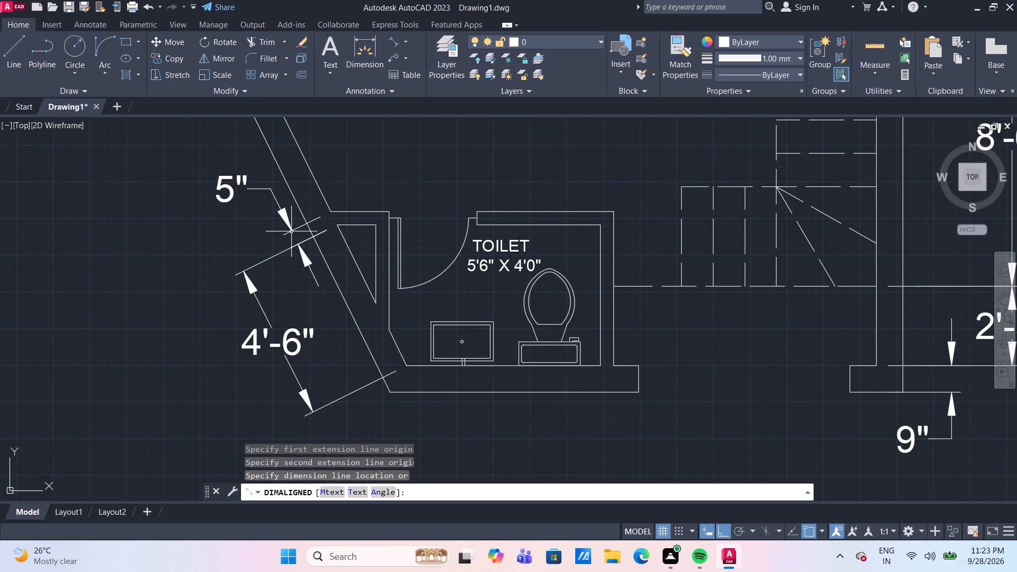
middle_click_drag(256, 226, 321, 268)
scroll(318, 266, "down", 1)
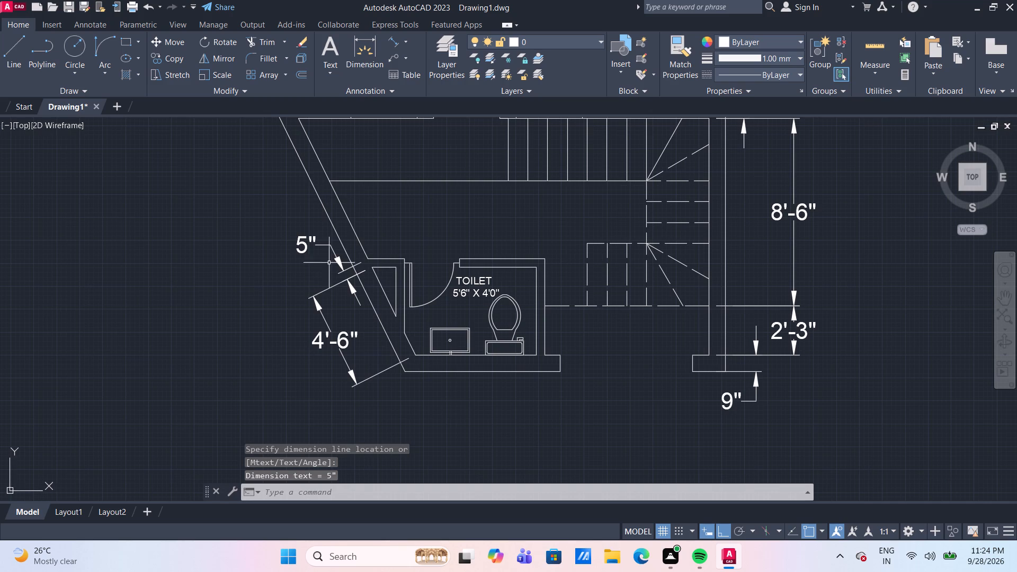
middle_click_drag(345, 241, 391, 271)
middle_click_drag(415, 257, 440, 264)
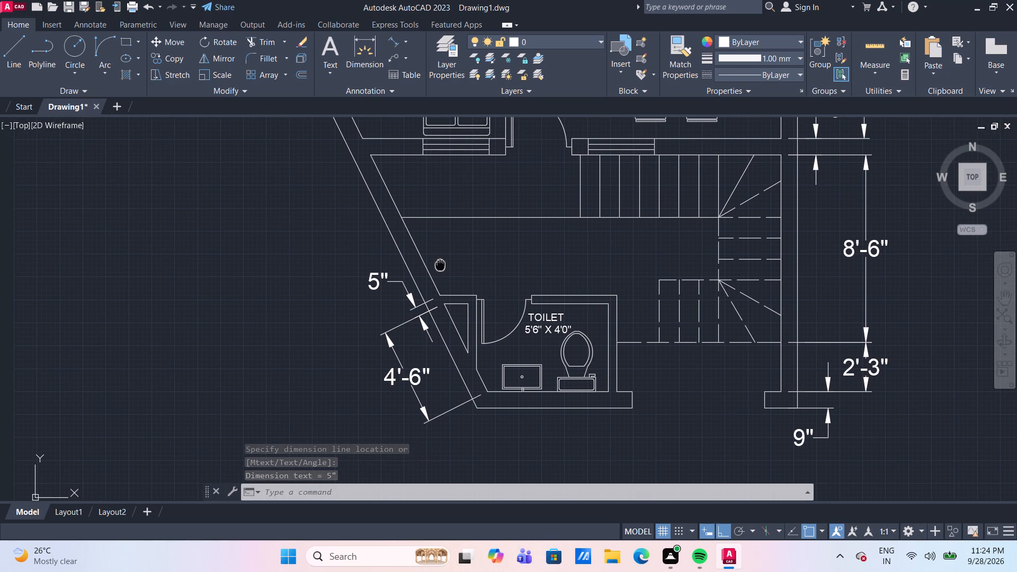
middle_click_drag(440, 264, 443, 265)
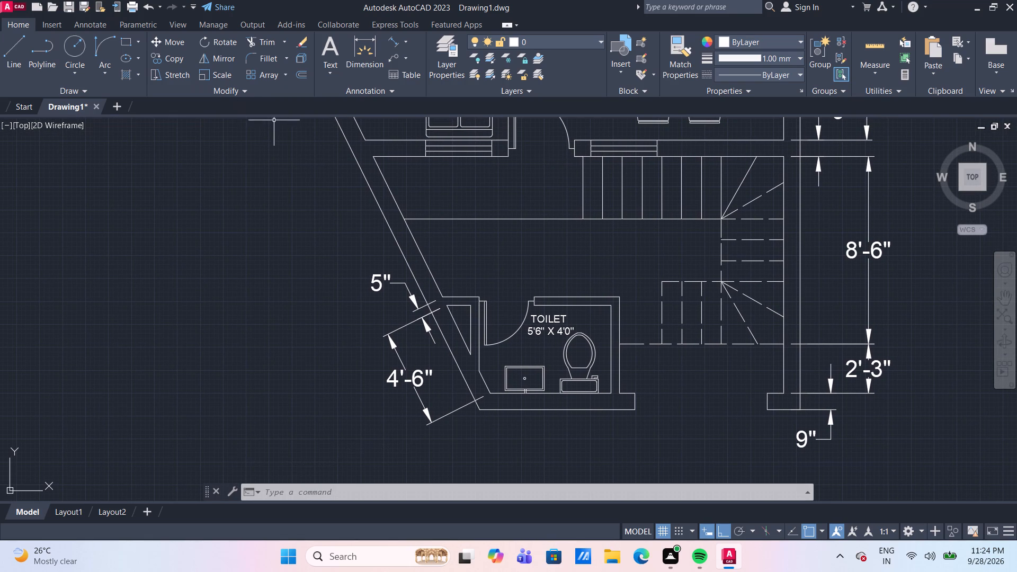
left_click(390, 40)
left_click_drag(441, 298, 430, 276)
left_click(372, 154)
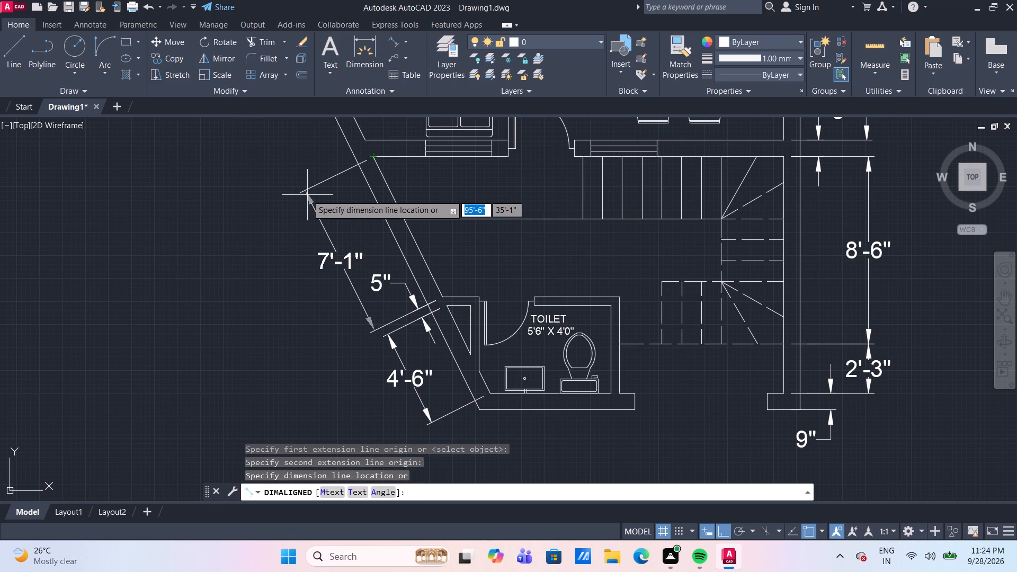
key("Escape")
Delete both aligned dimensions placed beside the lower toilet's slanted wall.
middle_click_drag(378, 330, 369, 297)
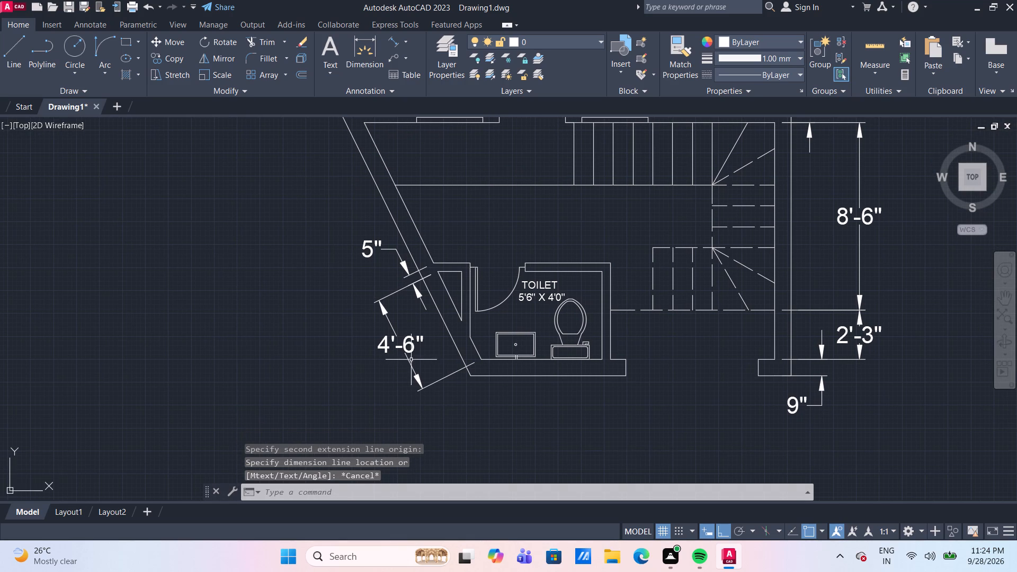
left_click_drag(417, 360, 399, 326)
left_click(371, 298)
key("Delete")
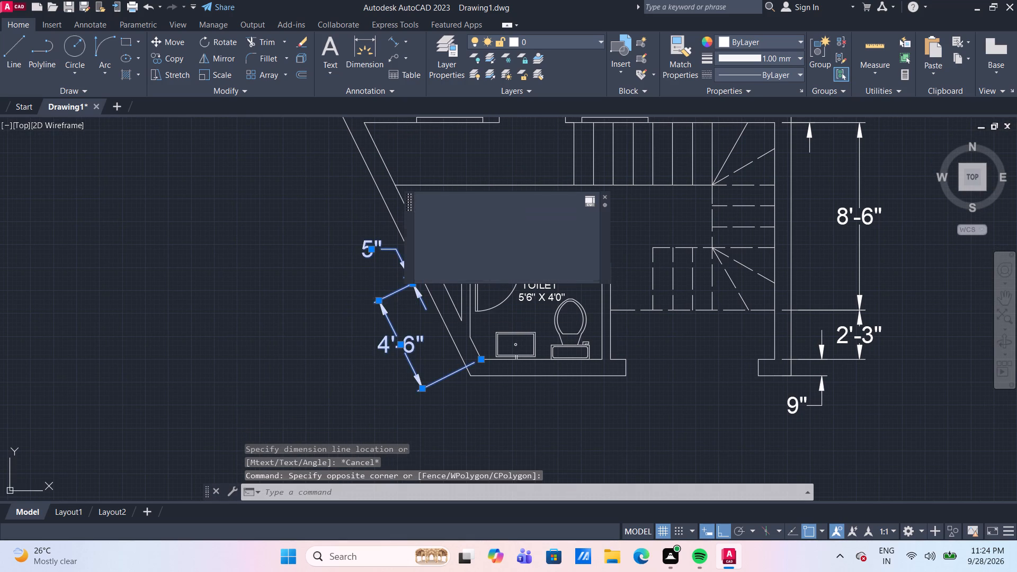
Dimension the entrance opening horizontally between the two wall ends in the bottom exterior wall, placing the dimension just below the plan.
scroll(365, 299, "down", 3)
middle_click_drag(564, 279, 541, 355)
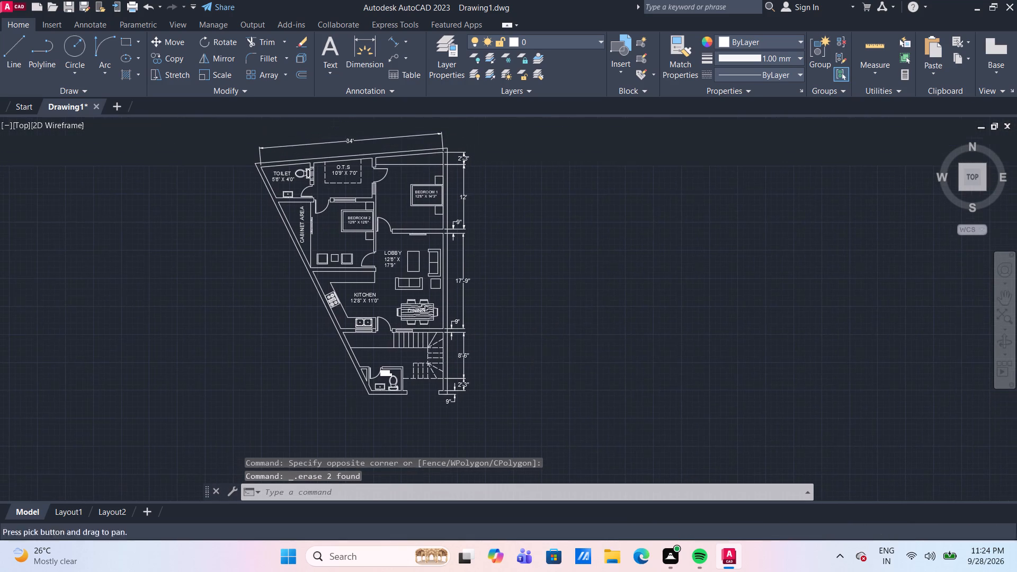
middle_click_drag(515, 377, 506, 352)
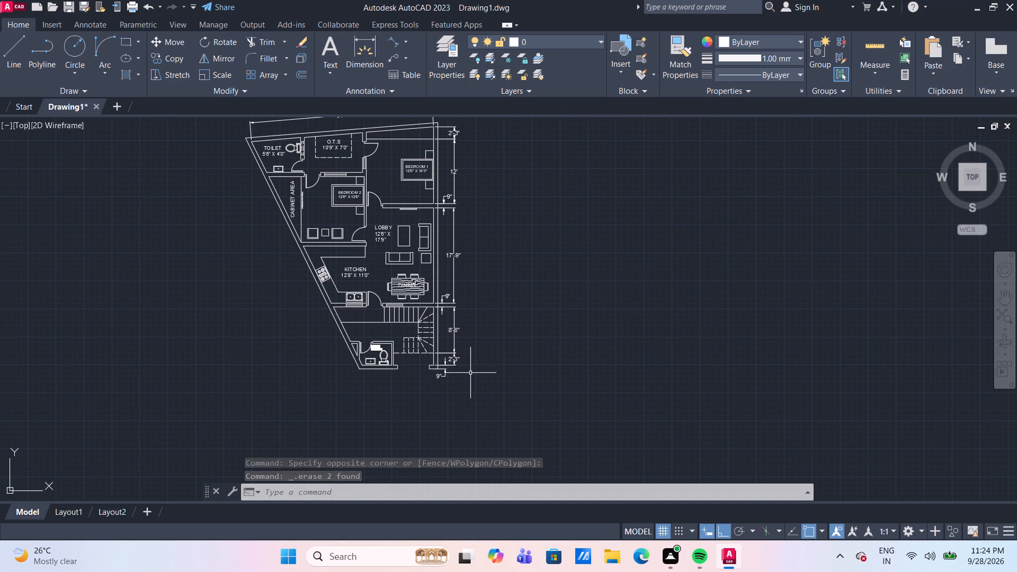
scroll(470, 373, "up", 2)
scroll(468, 364, "down", 1)
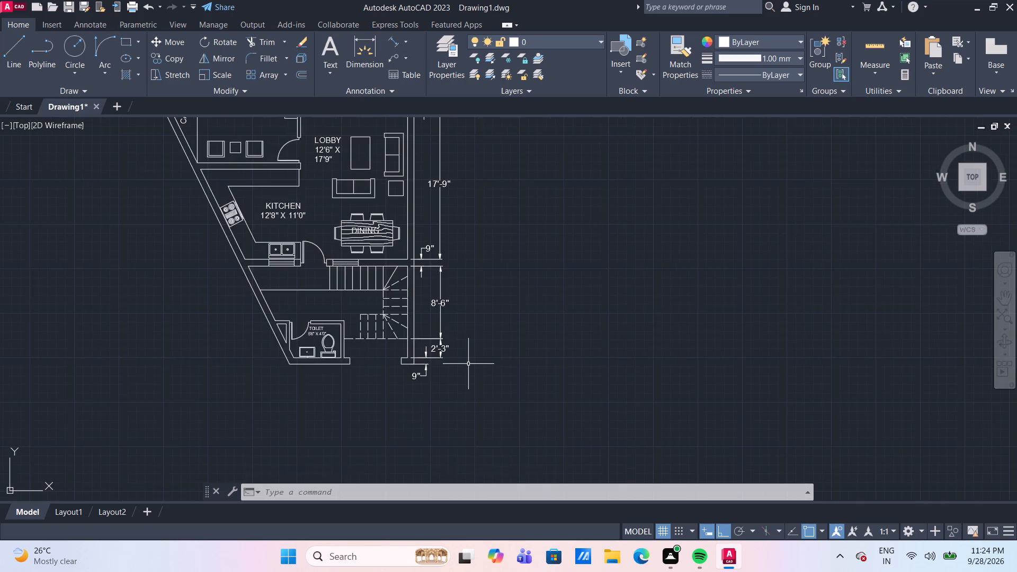
scroll(468, 364, "down", 1)
scroll(399, 362, "up", 3)
middle_click_drag(431, 342, 466, 293)
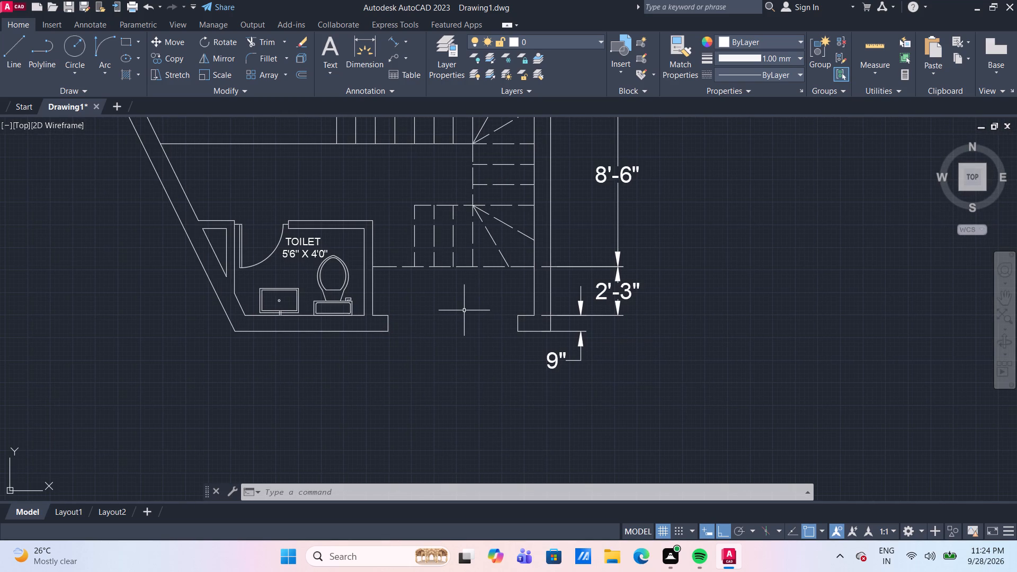
scroll(464, 311, "up", 1)
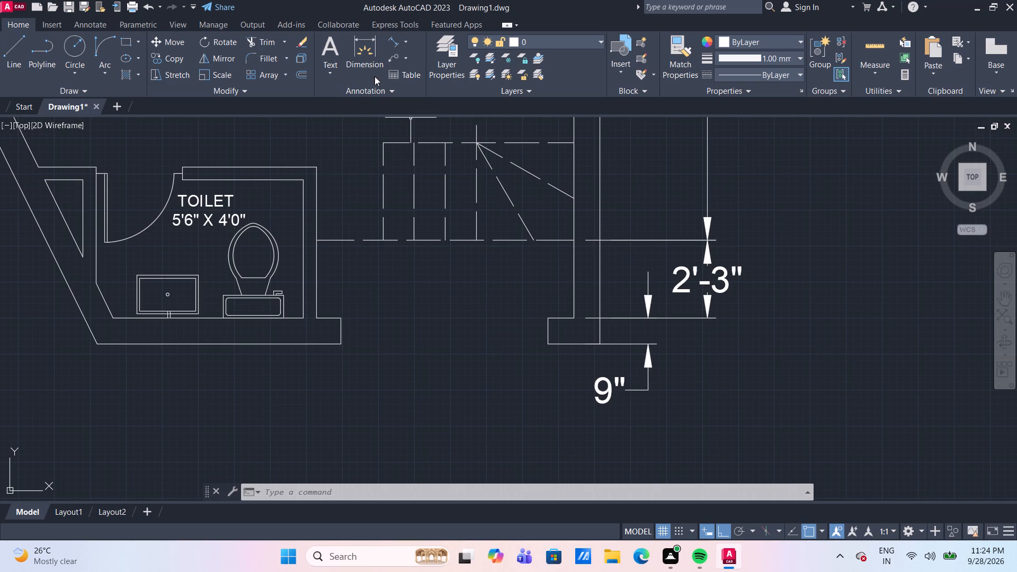
left_click(367, 51)
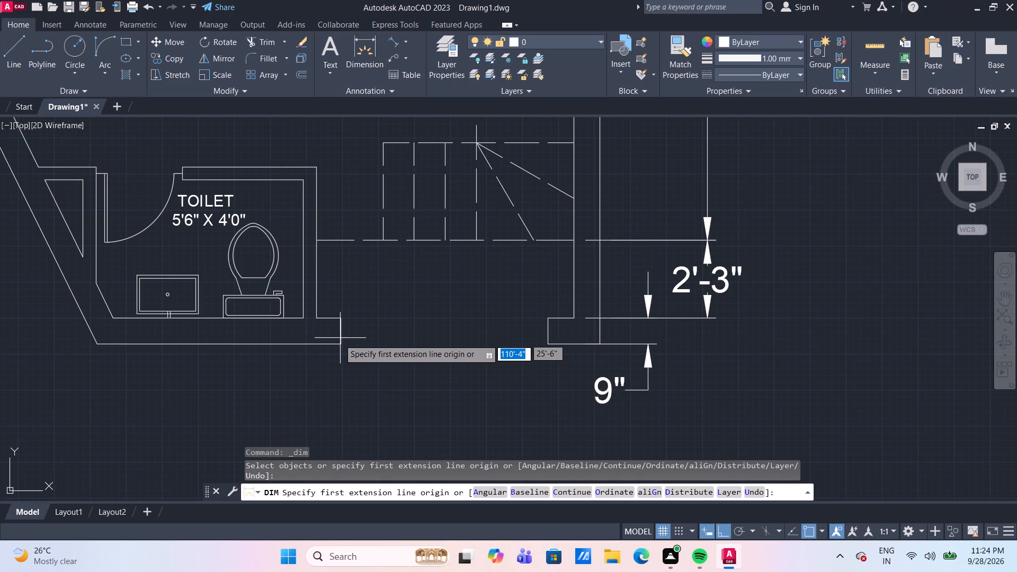
left_click(338, 345)
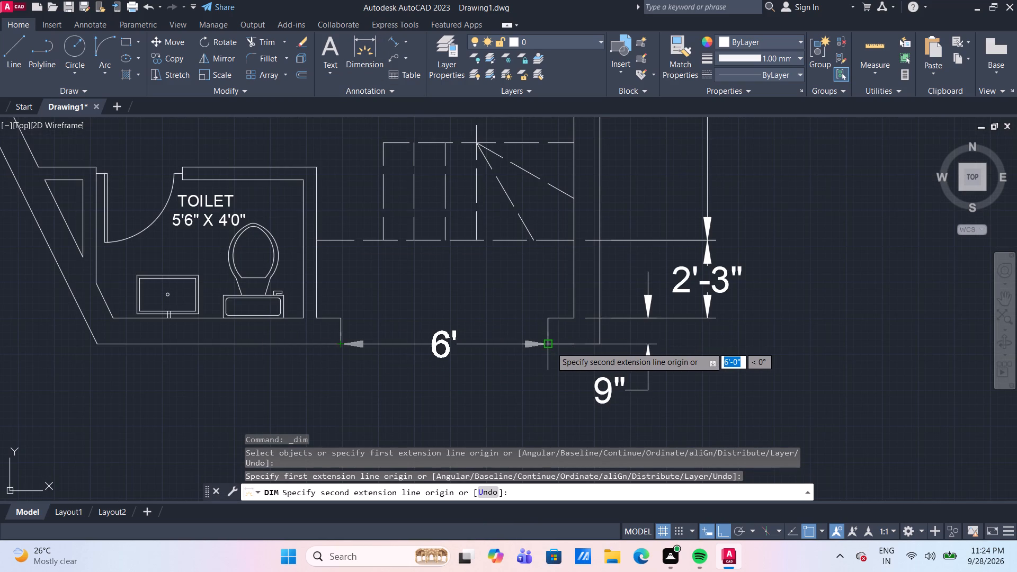
left_click(549, 347)
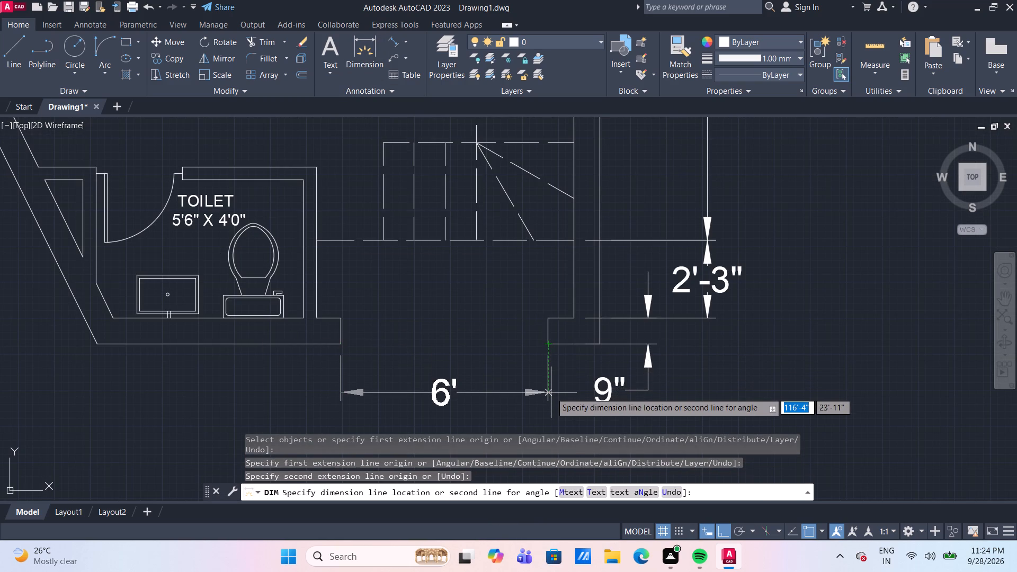
left_click(551, 392)
Dimension Bedroom 1's width horizontally from the O.T.S. partition's top corner to the exterior wall's inner face, placing it above the sloped top wall.
scroll(477, 339, "down", 1)
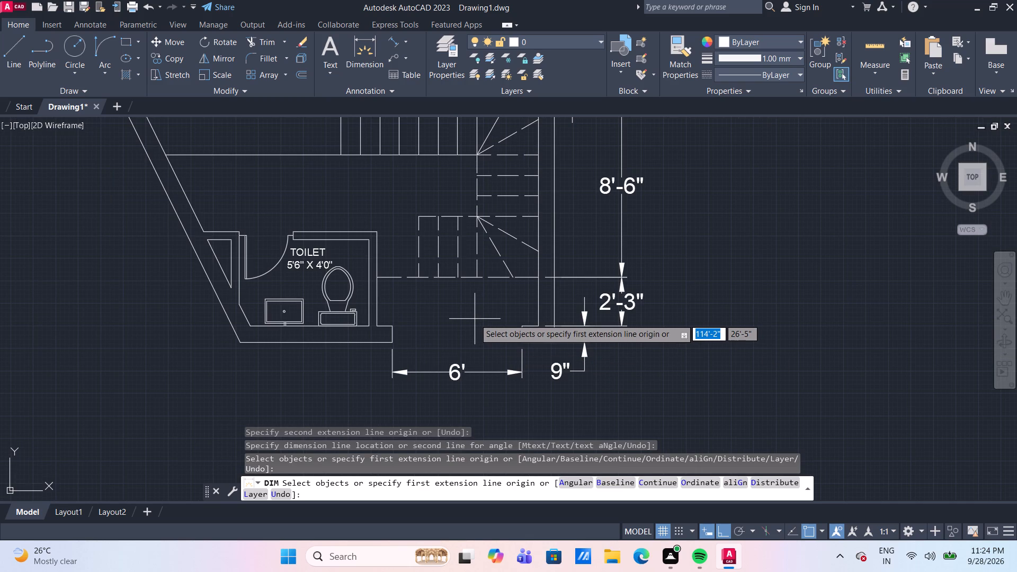
scroll(475, 319, "down", 3)
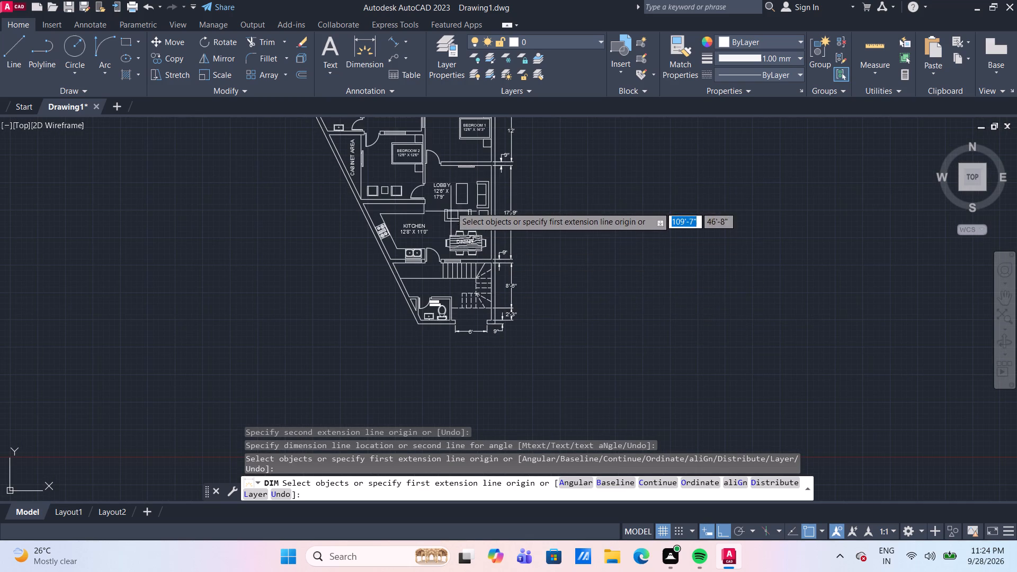
middle_click_drag(456, 215, 423, 436)
scroll(433, 334, "up", 3)
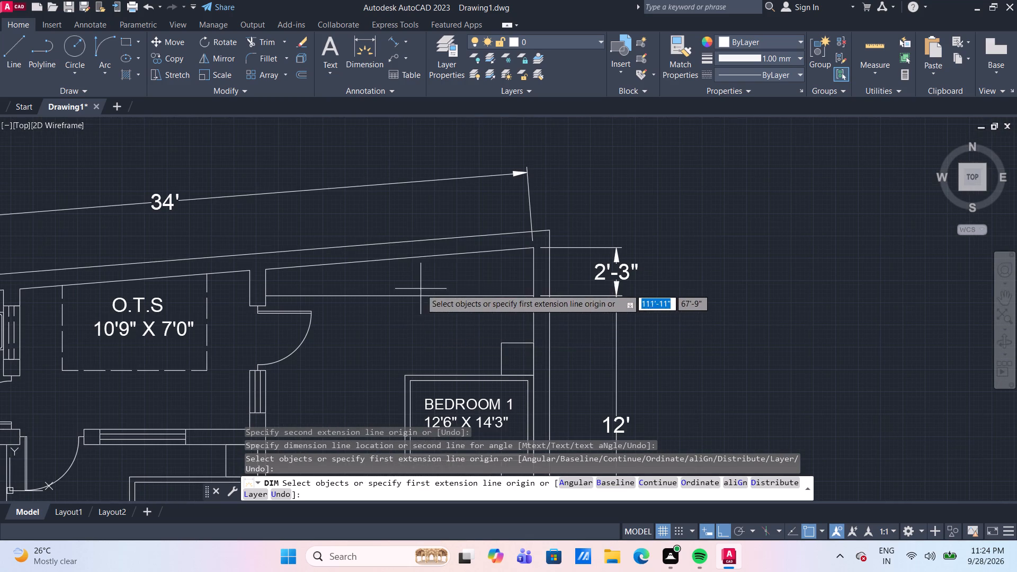
middle_click_drag(421, 266, 505, 300)
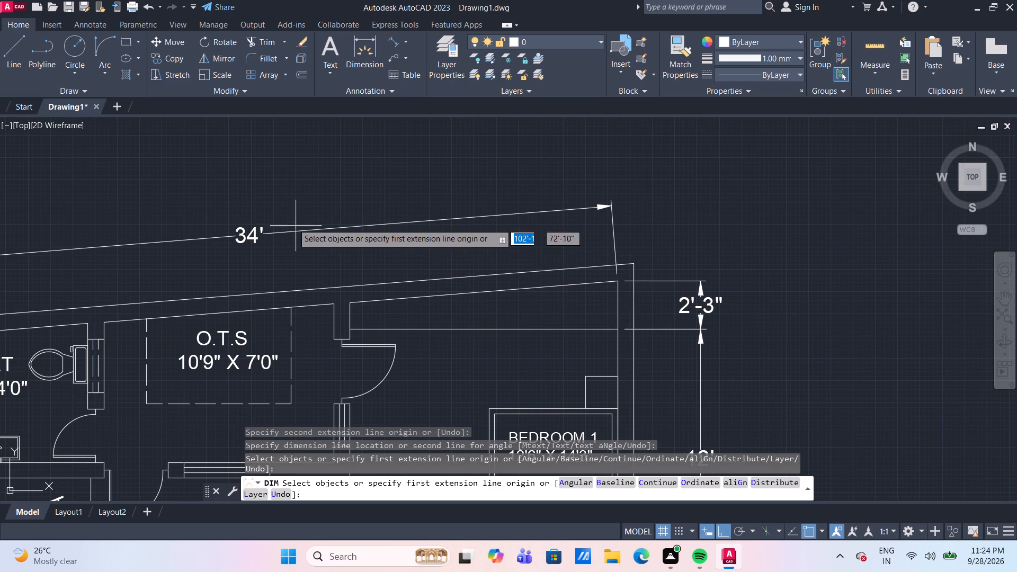
left_click(350, 305)
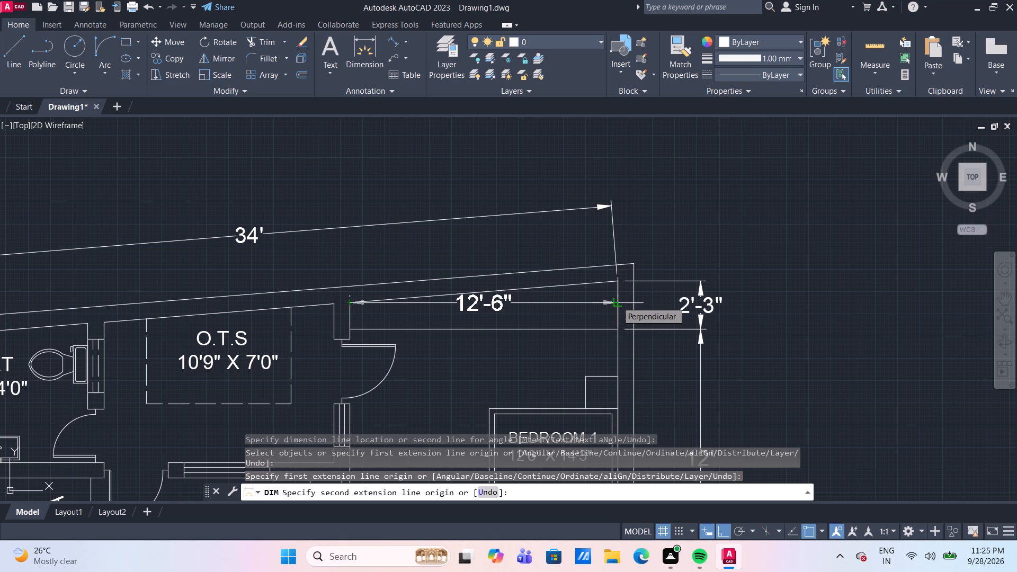
key("Escape")
scroll(624, 244, "down", 2)
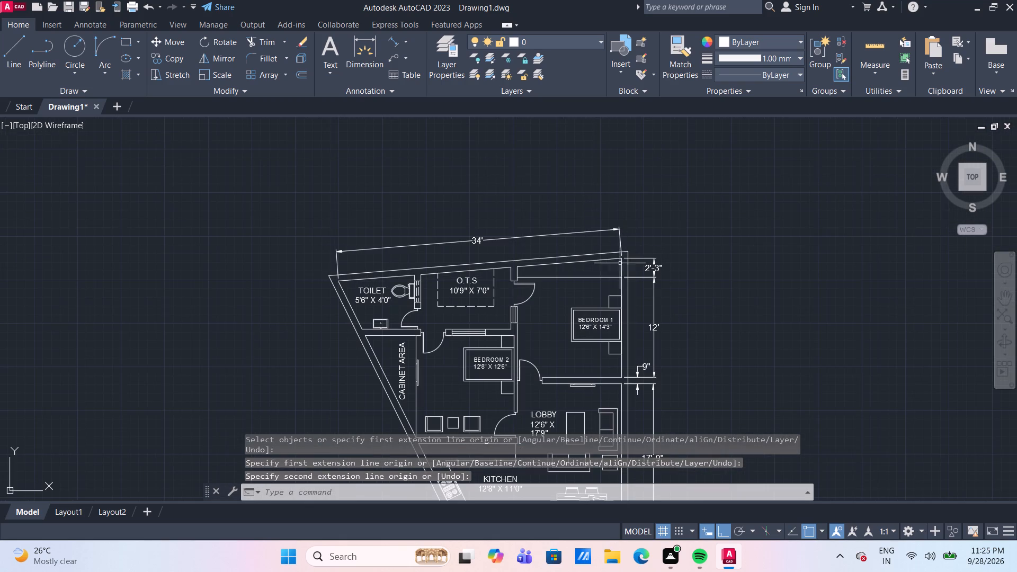
scroll(575, 285, "up", 2)
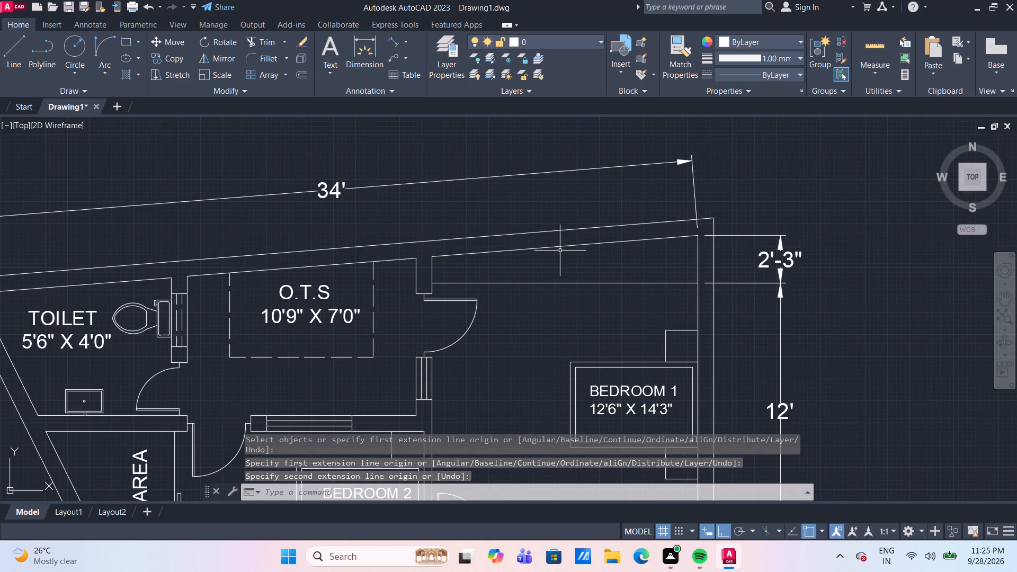
left_click_drag(362, 61, 375, 69)
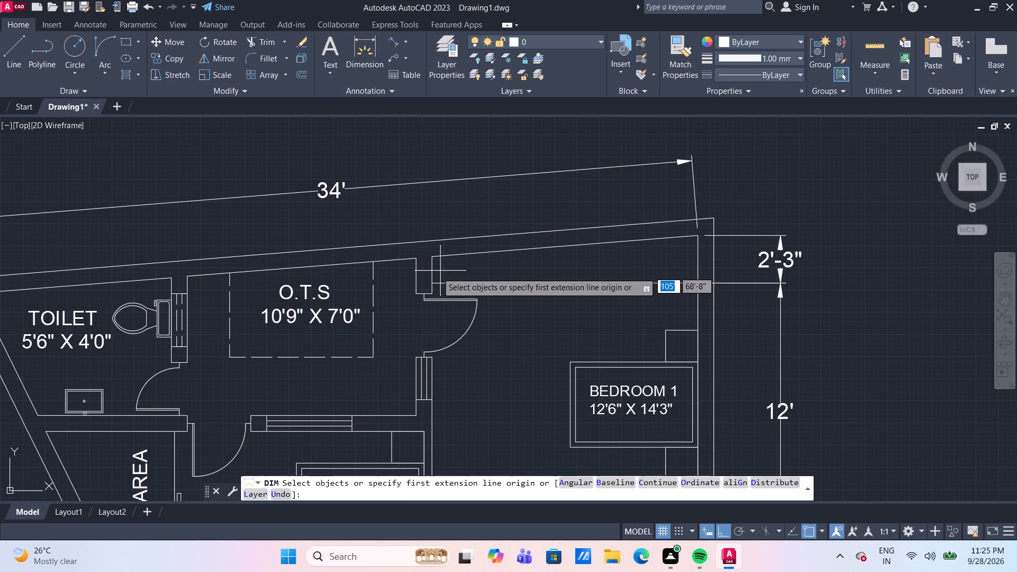
left_click(431, 256)
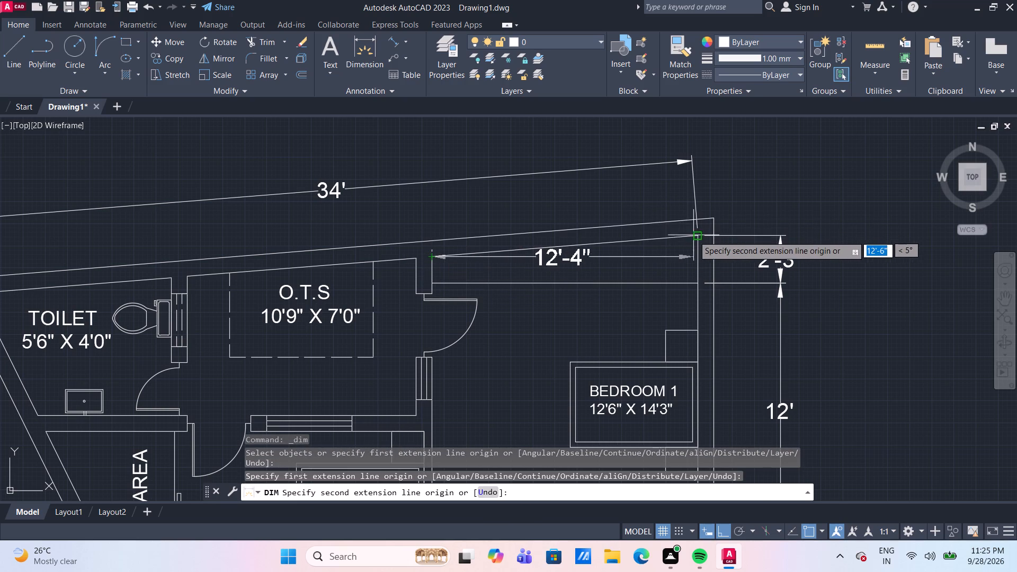
left_click_drag(698, 256, 698, 249)
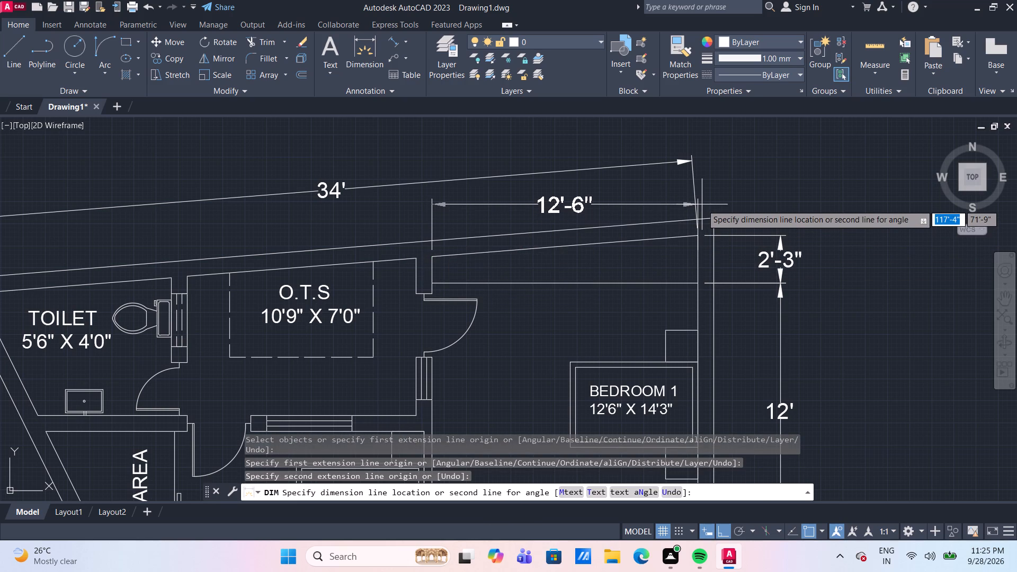
left_click(702, 204)
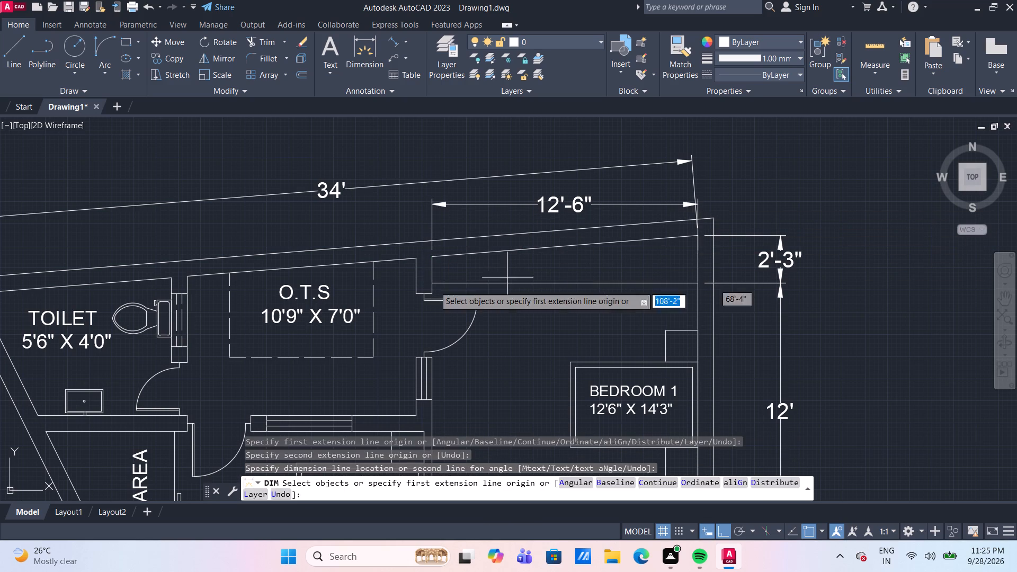
Dimension the horizontal gap between the O.T.S. dashed outline and the partition wall beside Bedroom 1, placing it above the sloped top wall.
middle_click_drag(380, 263, 485, 274)
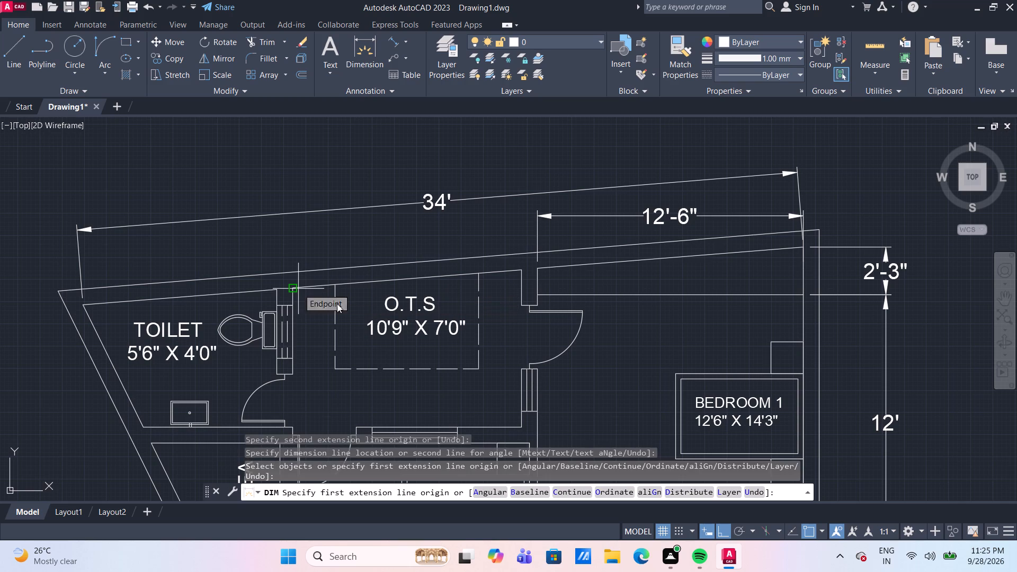
scroll(507, 253, "up", 2)
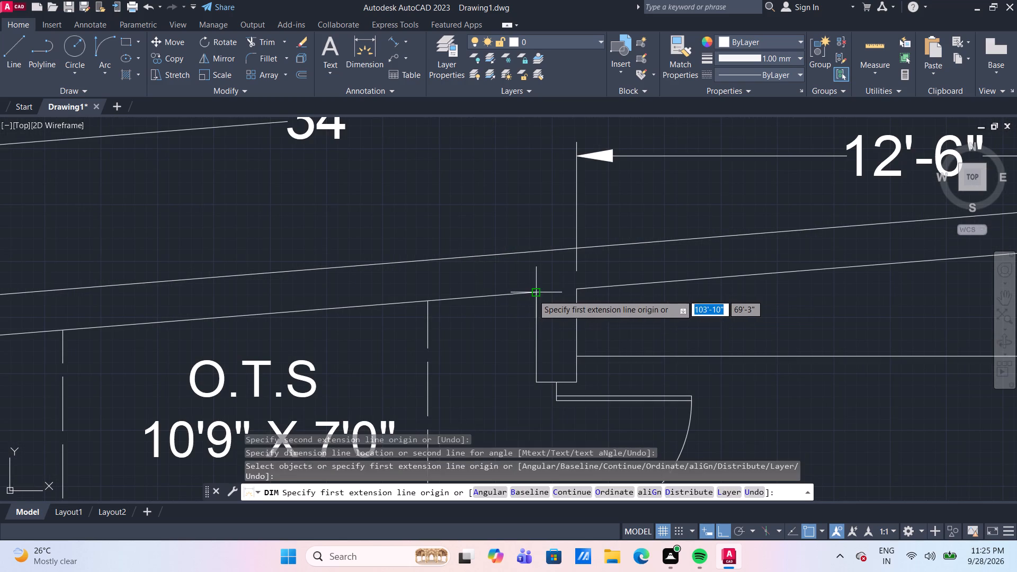
left_click(427, 300)
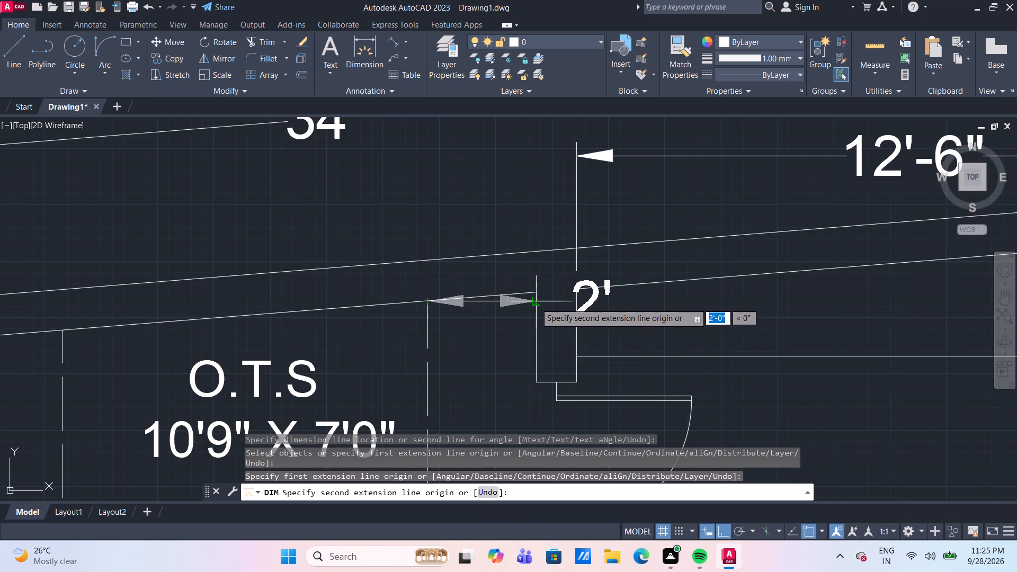
left_click(536, 303)
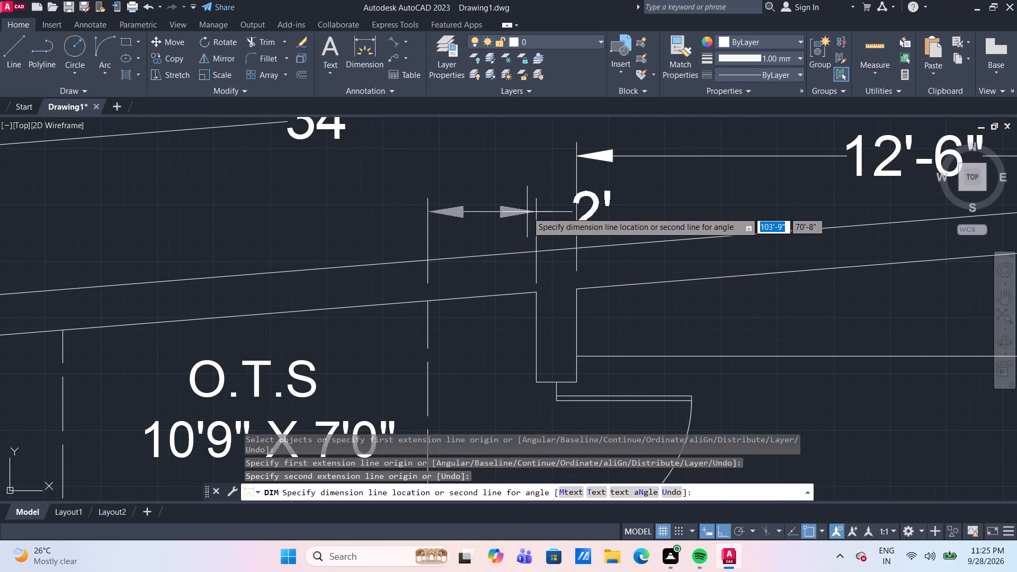
left_click(527, 212)
Dimension the width of the O.T.S. dashed outline horizontally between its two vertical edges, placing the dimension above the sloped top wall.
middle_click_drag(370, 309, 516, 323)
left_click(211, 345)
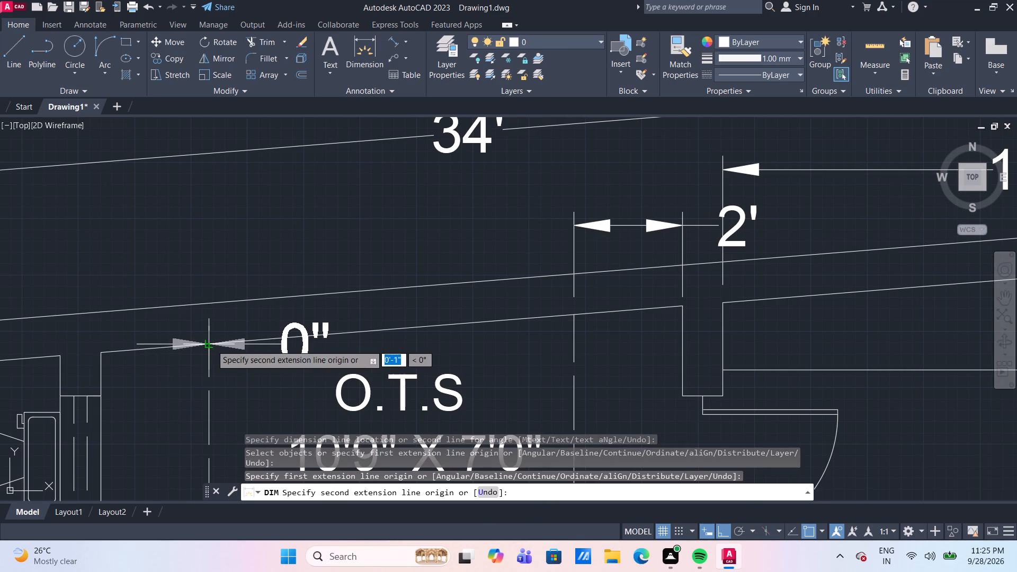
left_click(574, 342)
left_click(573, 254)
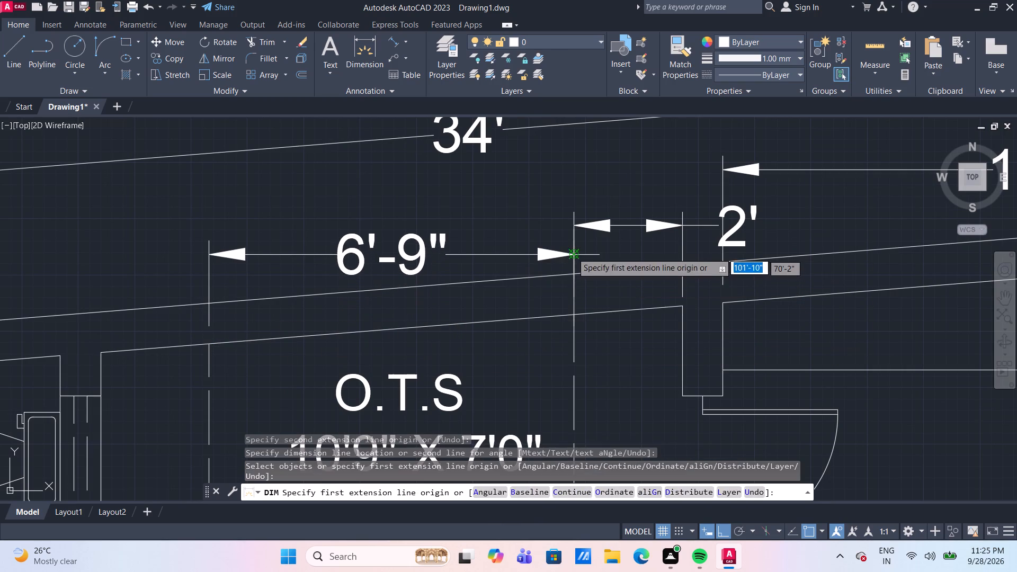
Dimension the horizontal gap from the upper toilet's partition wall corner to the O.T.S. dashed outline, placing it above the sloped top wall.
middle_click_drag(229, 346, 378, 326)
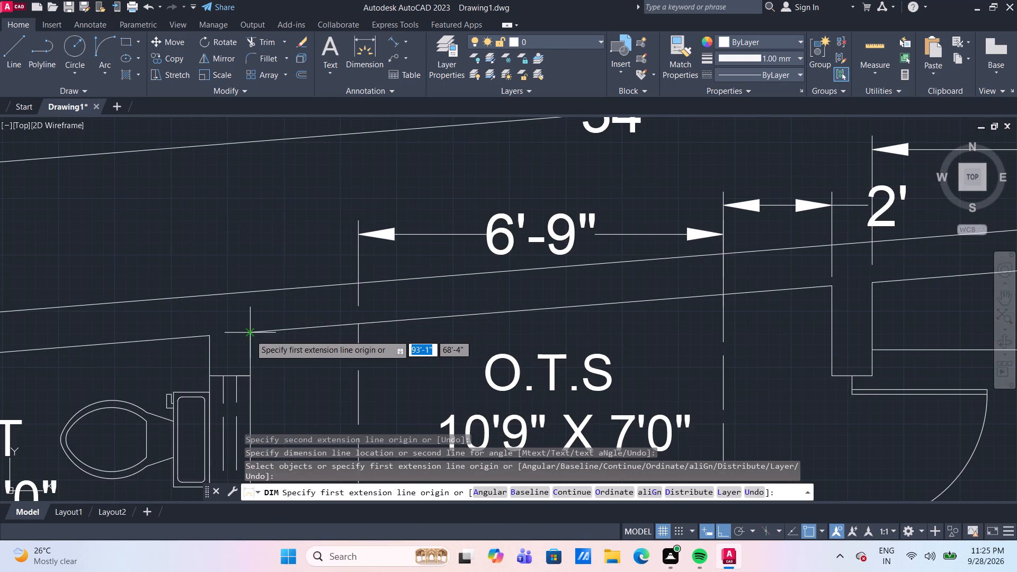
left_click(250, 335)
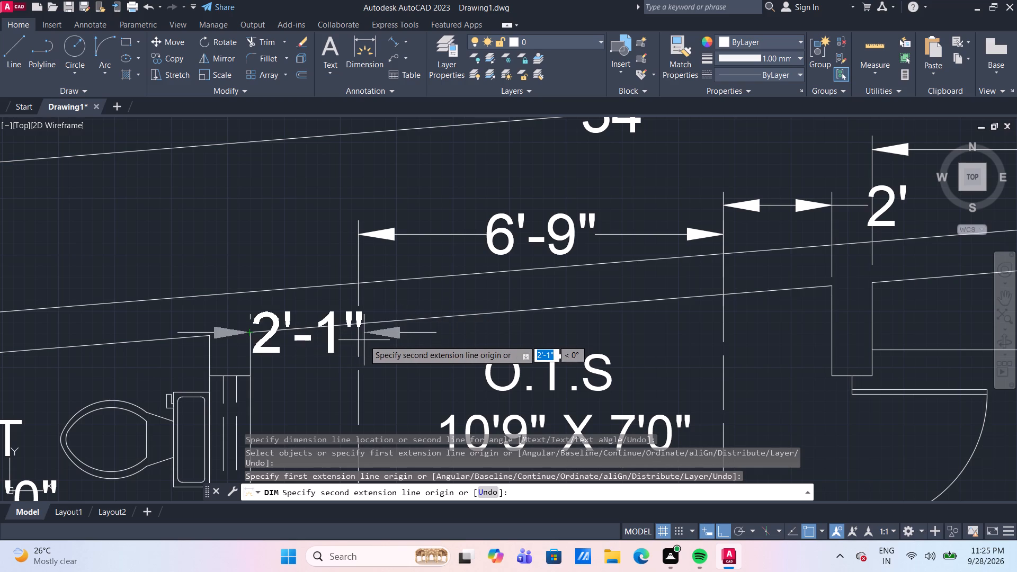
left_click(360, 330)
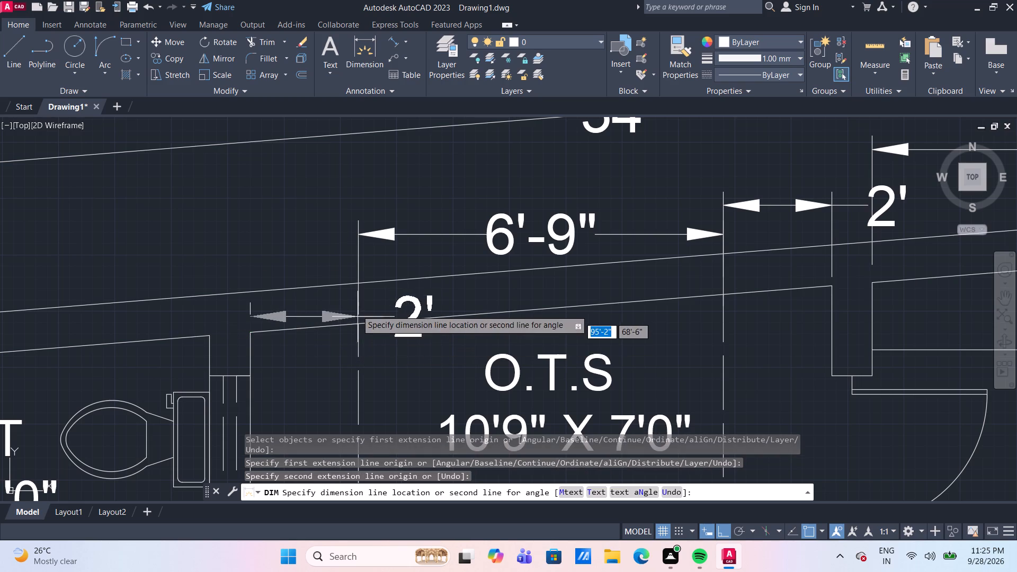
left_click(350, 263)
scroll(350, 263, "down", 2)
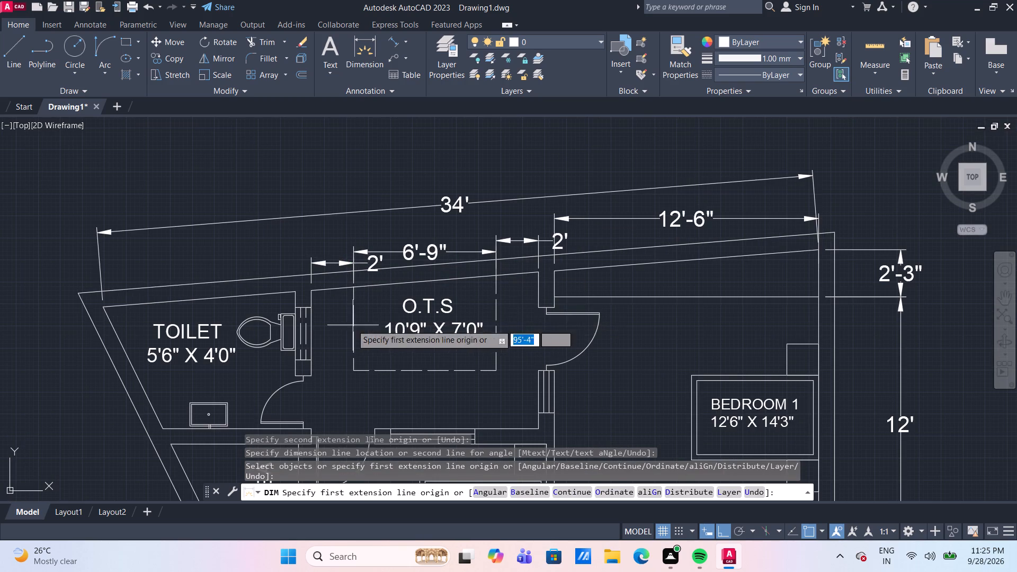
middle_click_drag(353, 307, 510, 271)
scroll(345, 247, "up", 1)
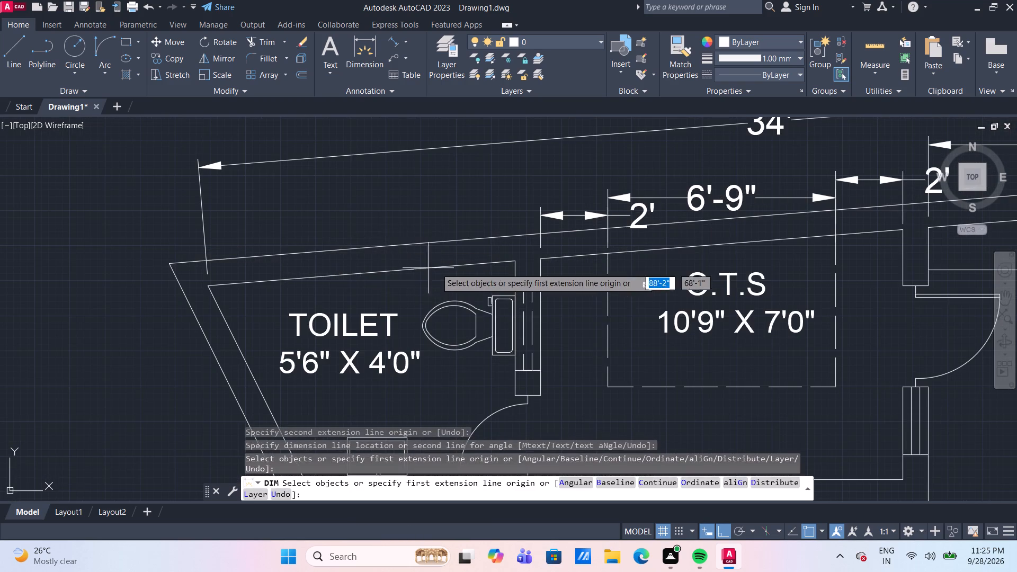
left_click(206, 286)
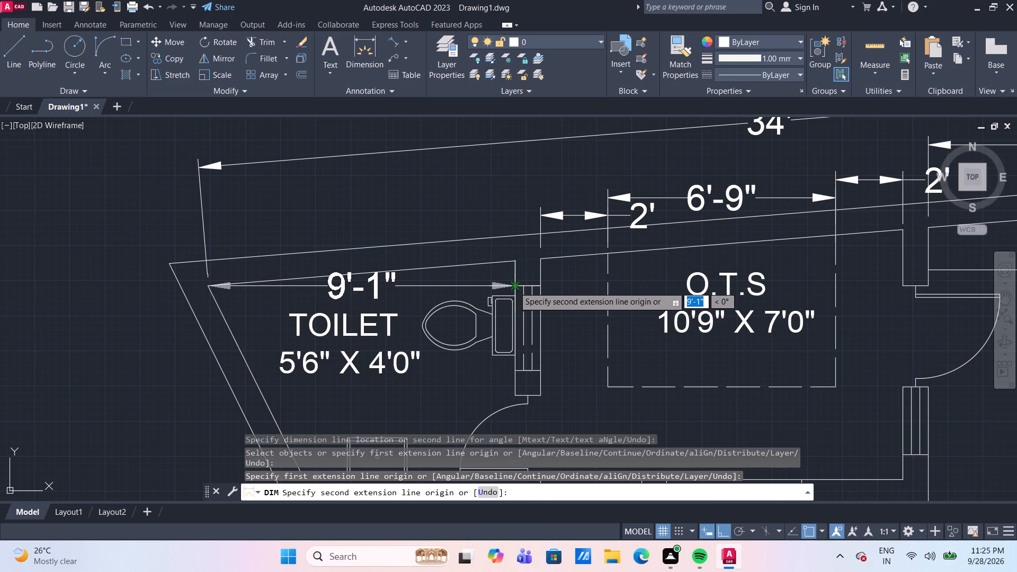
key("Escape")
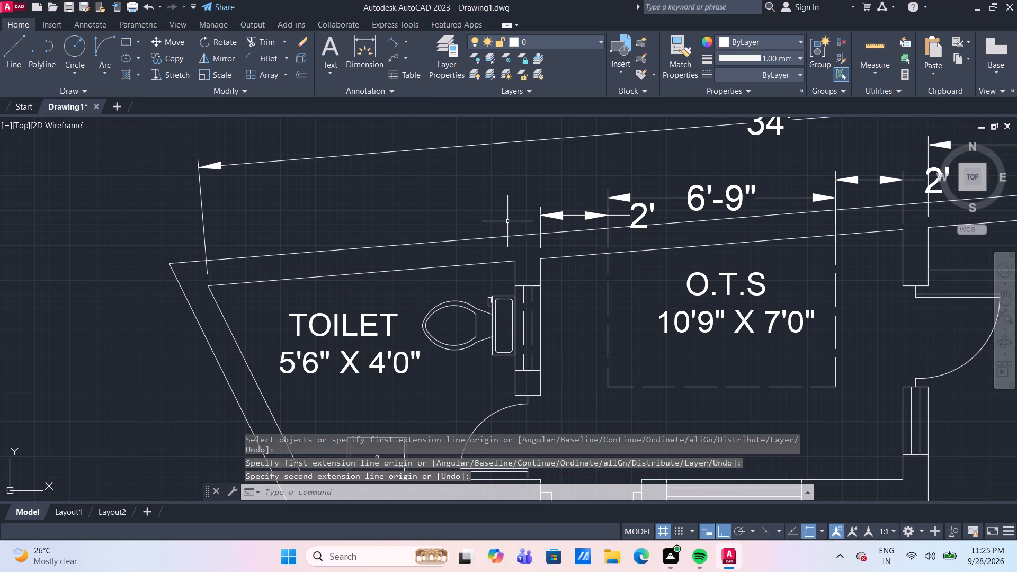
Examine the whole floor plan and the dimensions placed around it.
scroll(507, 221, "down", 1)
middle_click_drag(501, 227, 479, 189)
scroll(450, 268, "down", 1)
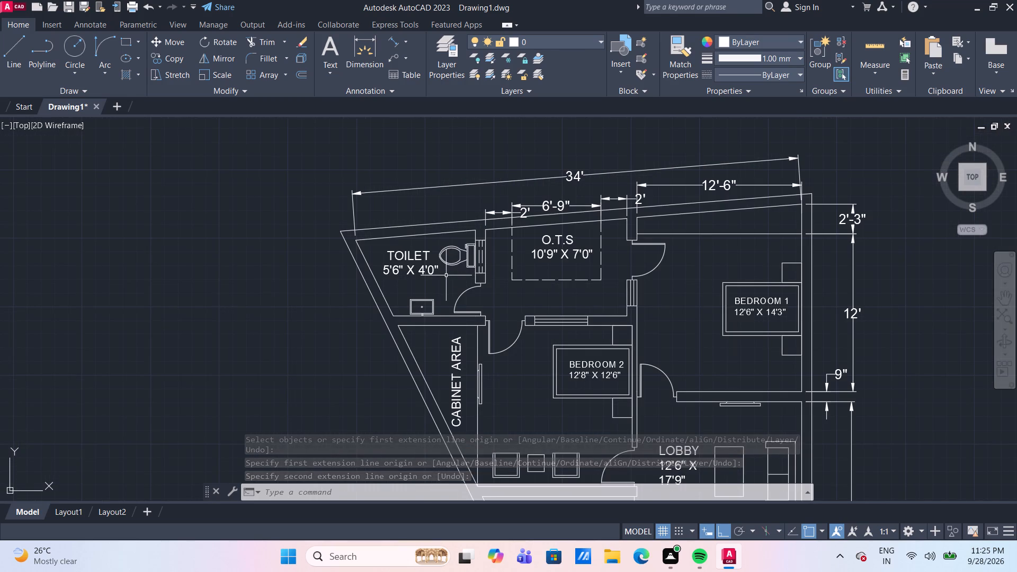
middle_click_drag(438, 271, 387, 247)
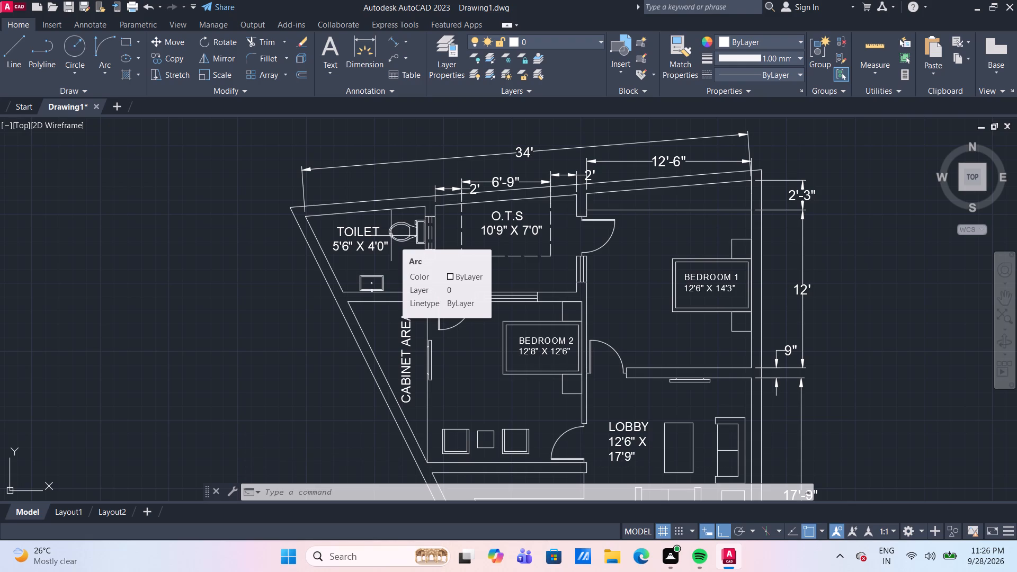
scroll(391, 236, "down", 3)
middle_click_drag(595, 285, 586, 264)
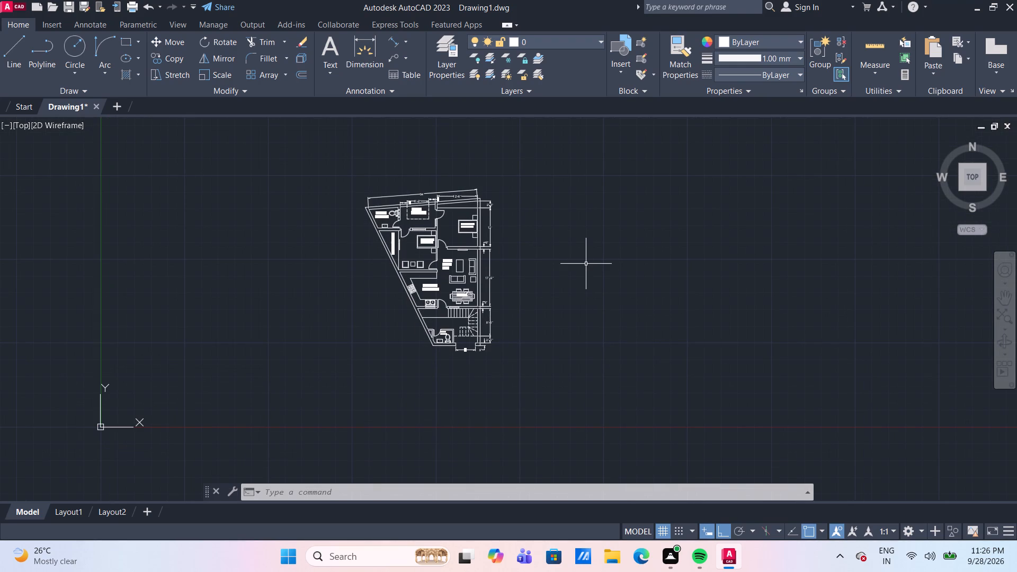
key("Escape")
middle_click_drag(559, 312, 559, 292)
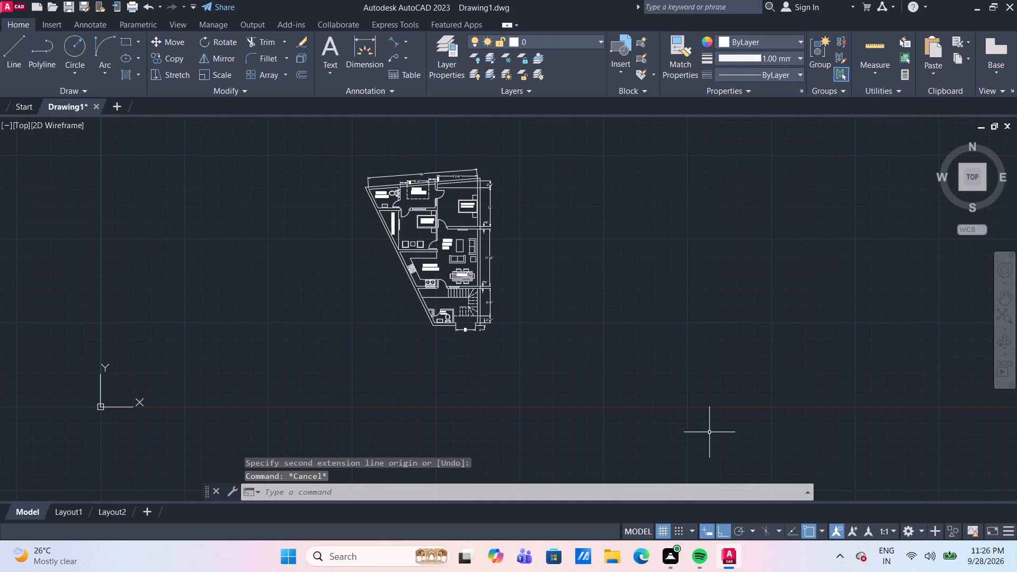
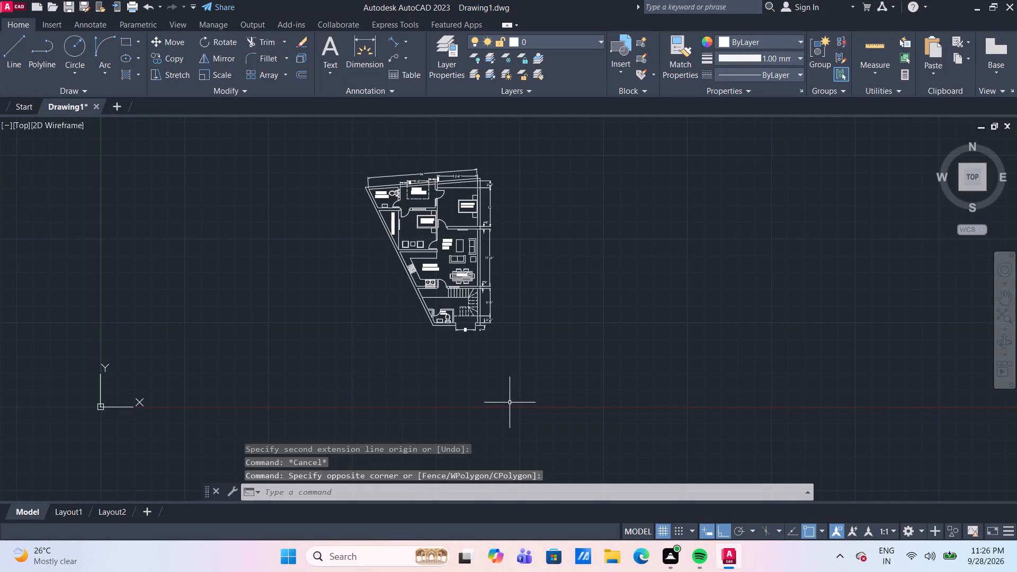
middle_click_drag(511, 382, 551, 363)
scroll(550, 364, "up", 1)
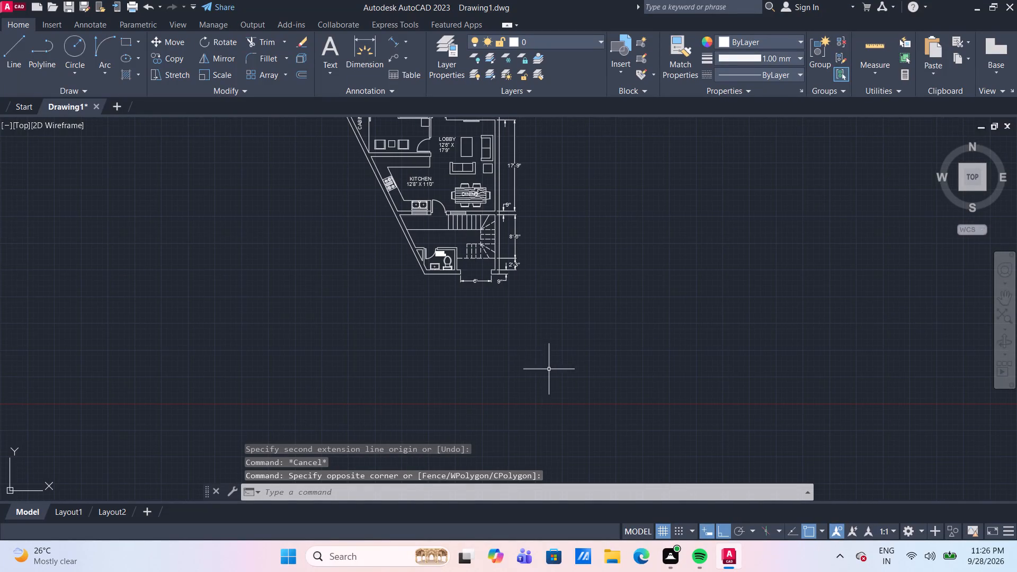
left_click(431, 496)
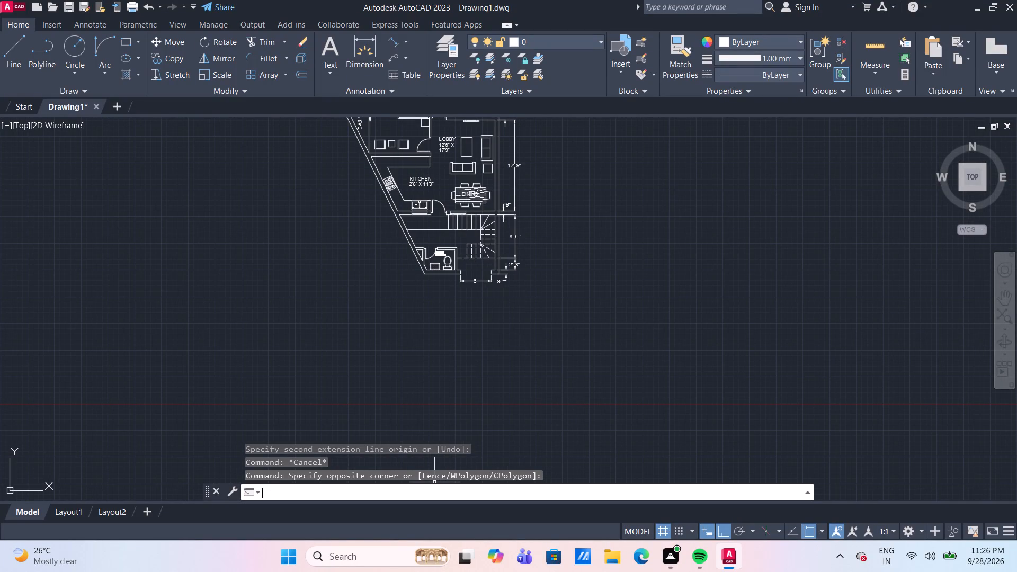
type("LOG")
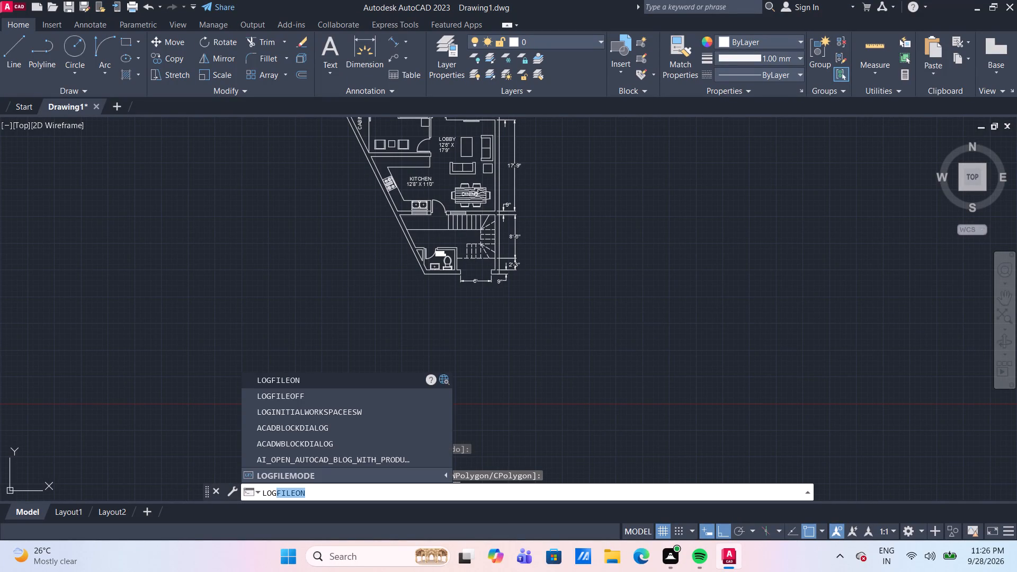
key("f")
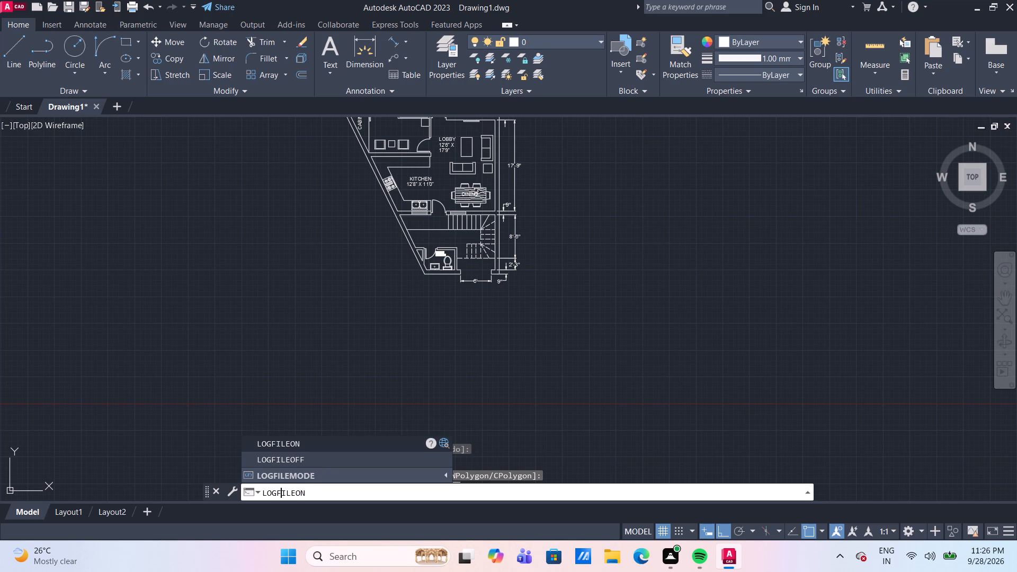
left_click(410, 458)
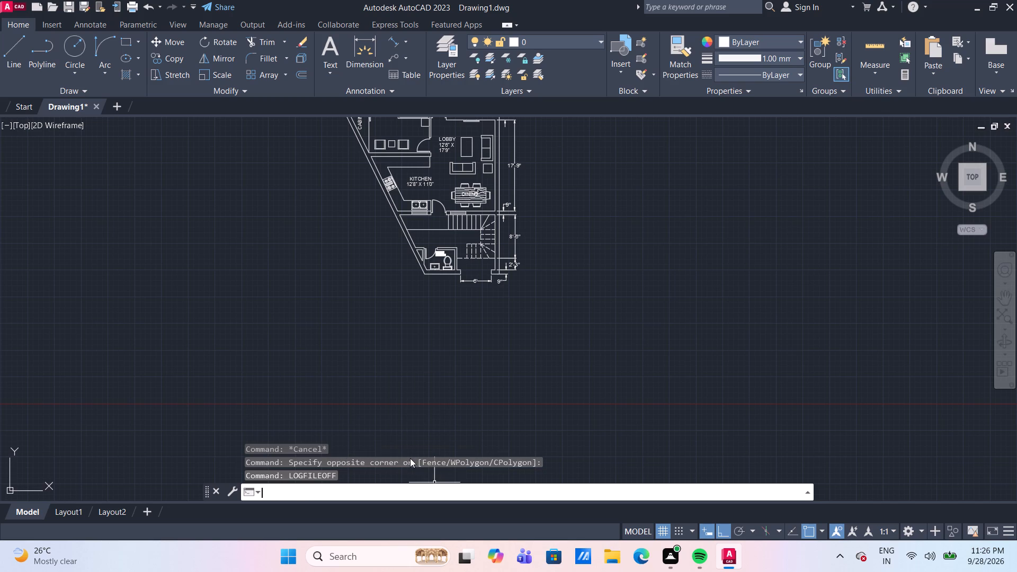
Start a Plot of the drawing with the DWG To PDF.pc3 plotter and ISO A4 (297.00 x 210.00 MM) paper.
left_click(351, 494)
type("PLOT")
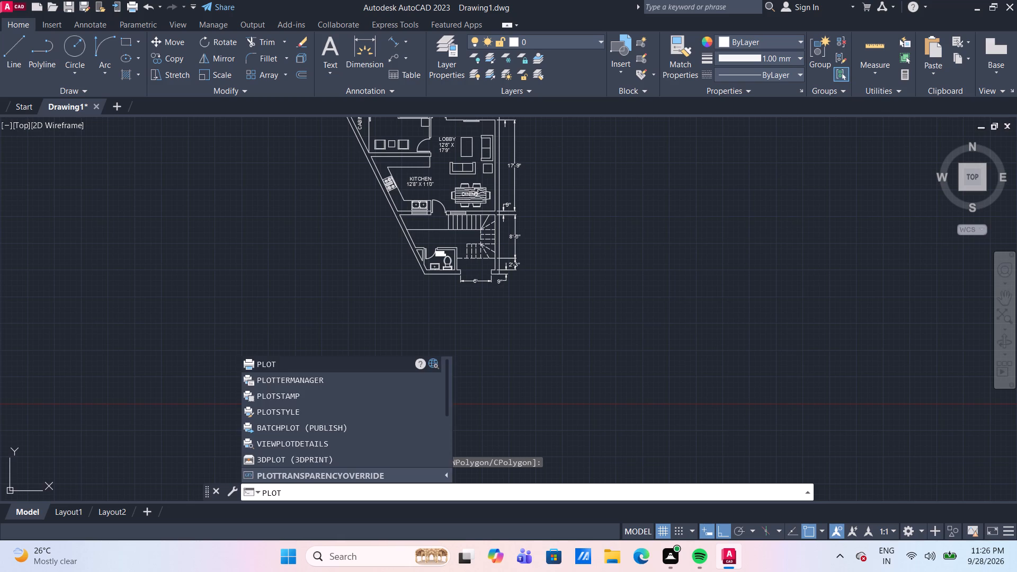
key("Return")
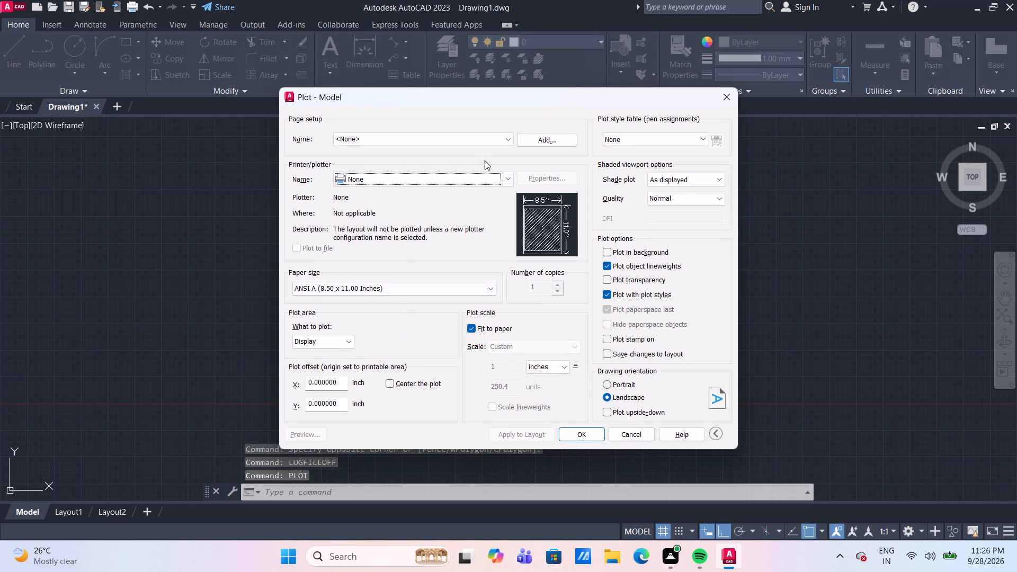
left_click(495, 181)
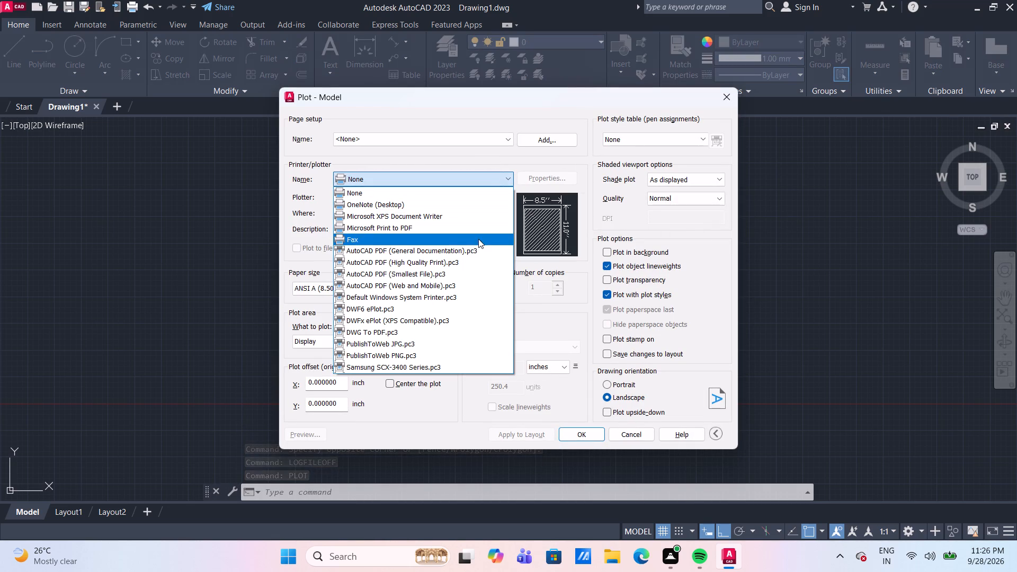
left_click(461, 330)
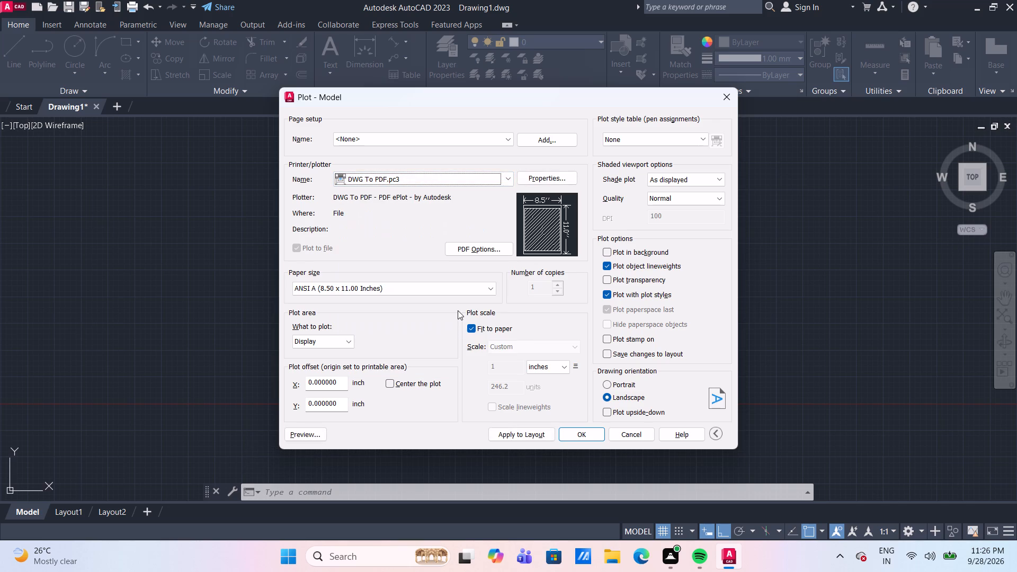
left_click(467, 290)
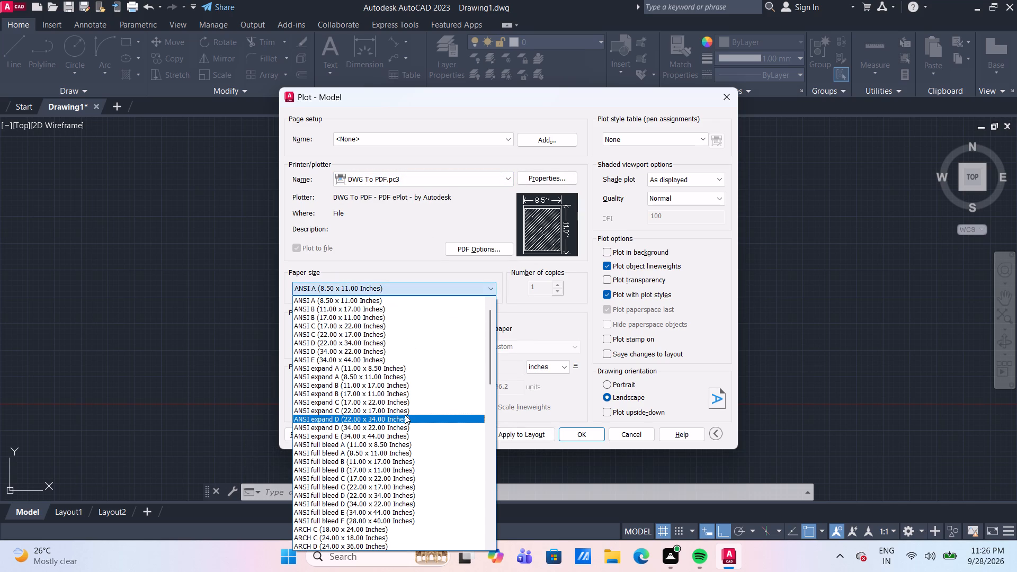
scroll(405, 415, "down", 11)
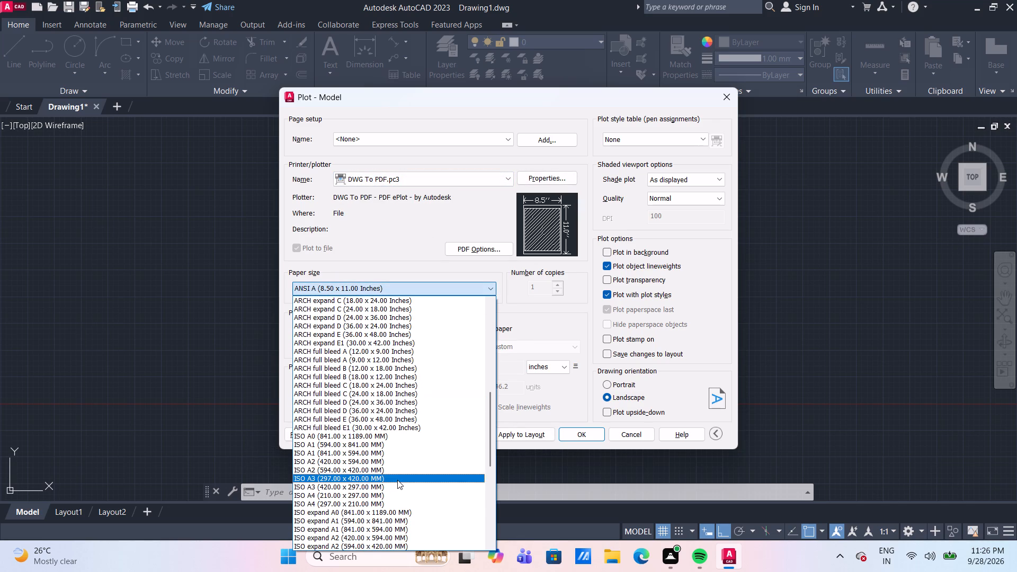
scroll(397, 480, "down", 2)
left_click(392, 453)
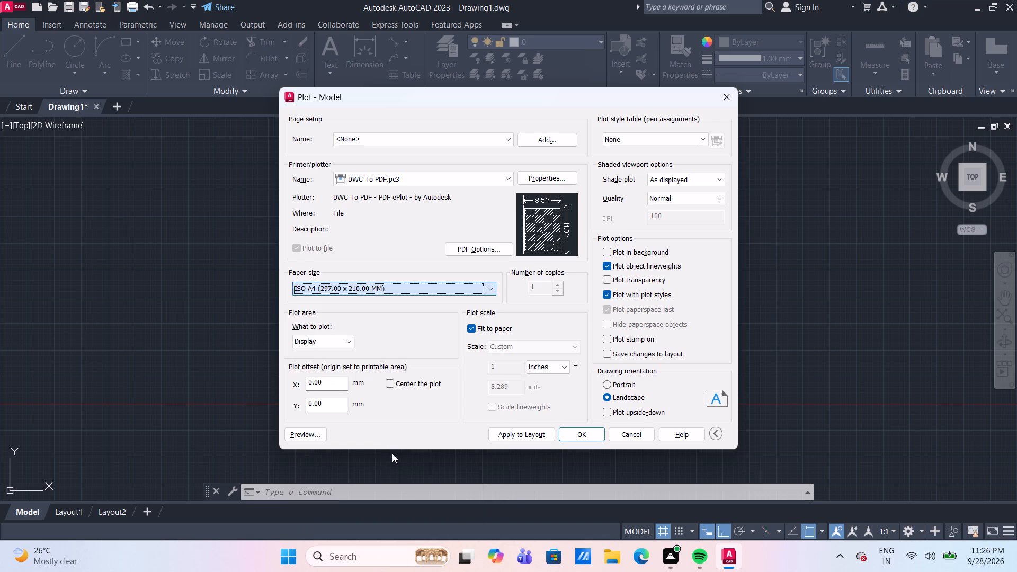
Set the plot area to a window enclosing the whole dimensioned floor plan, and center the plot on the sheet.
left_click(336, 345)
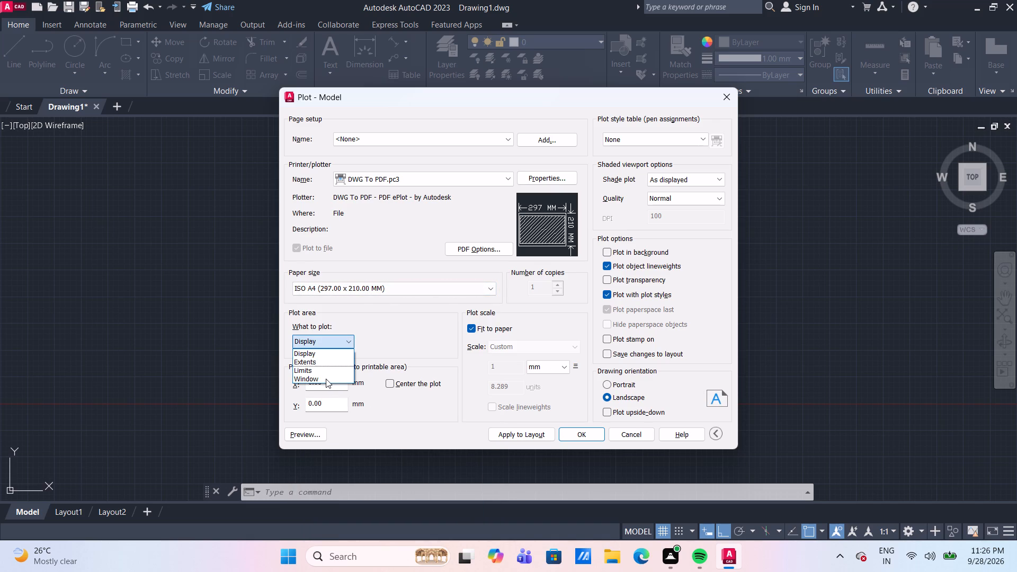
left_click(327, 378)
scroll(398, 289, "down", 3)
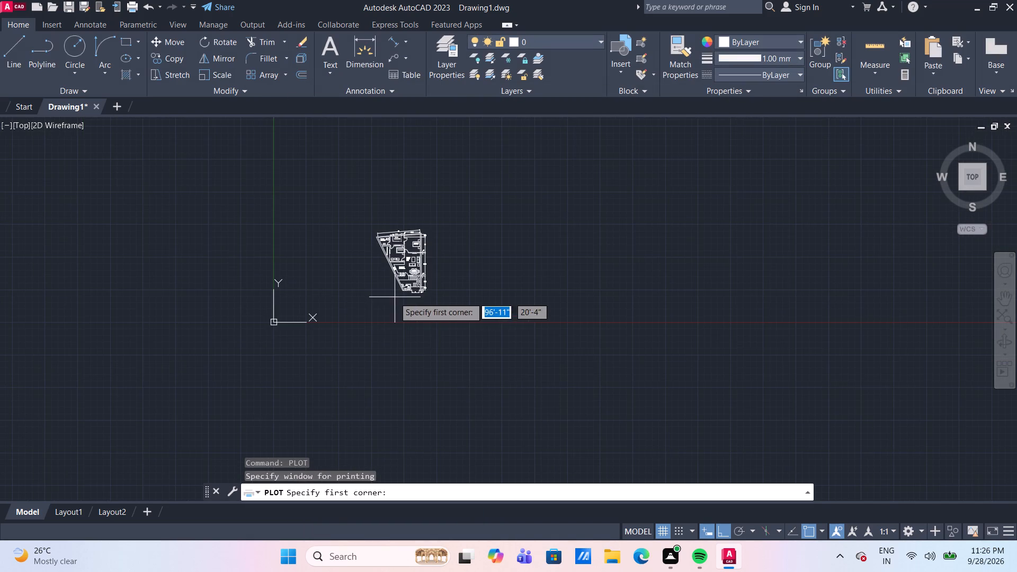
middle_click(363, 312)
scroll(363, 312, "up", 1)
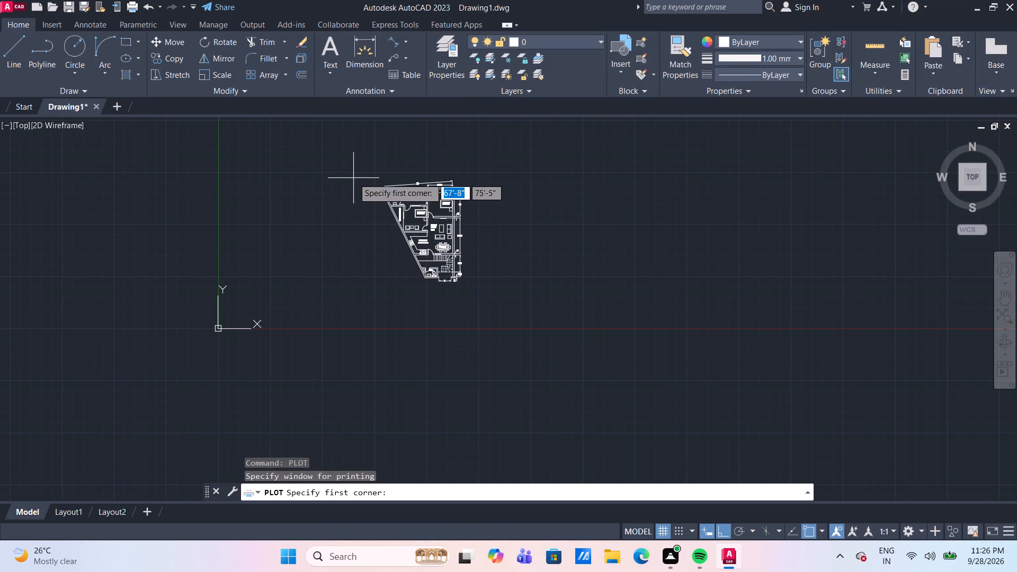
left_click(361, 165)
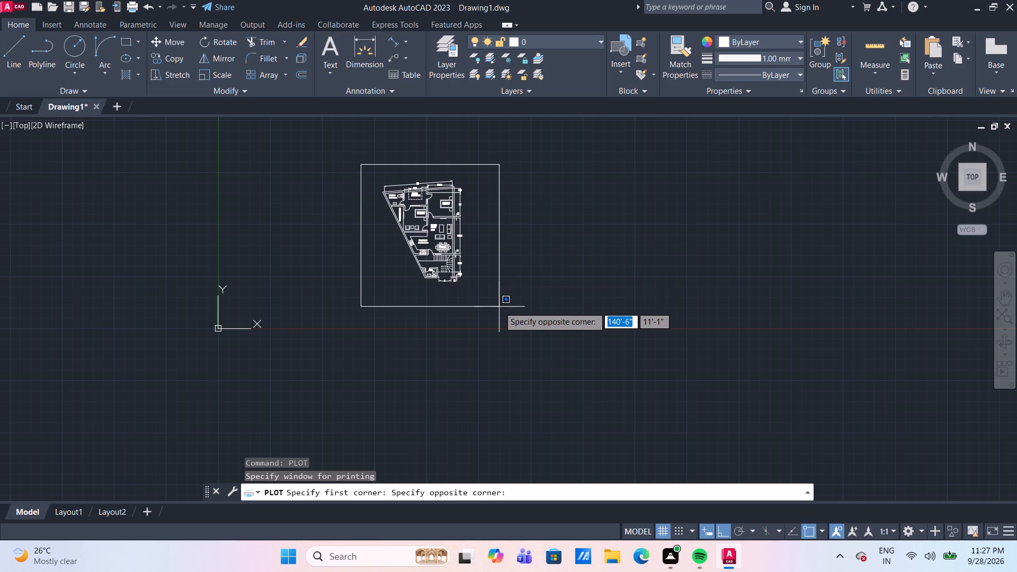
left_click(498, 297)
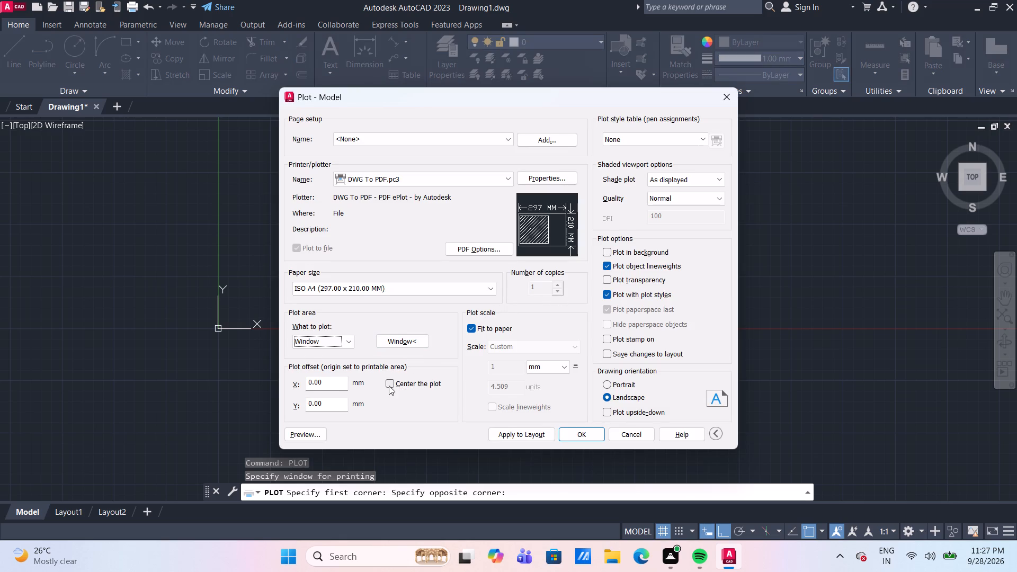
left_click(388, 385)
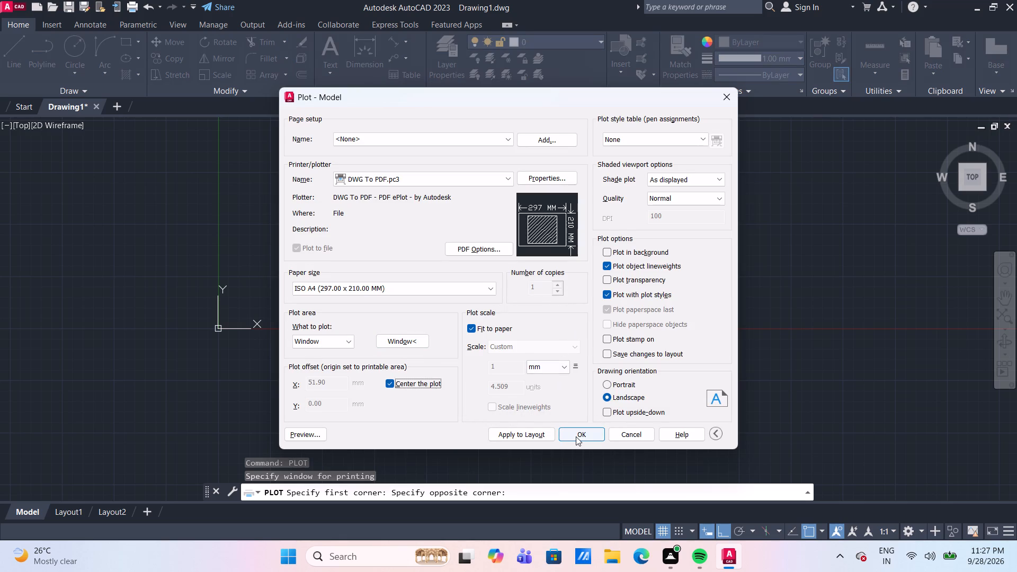
Plot to a PDF file named SLOPING BOUNDARY PLAN in the CDA PDF folder on the Desktop.
left_click(576, 436)
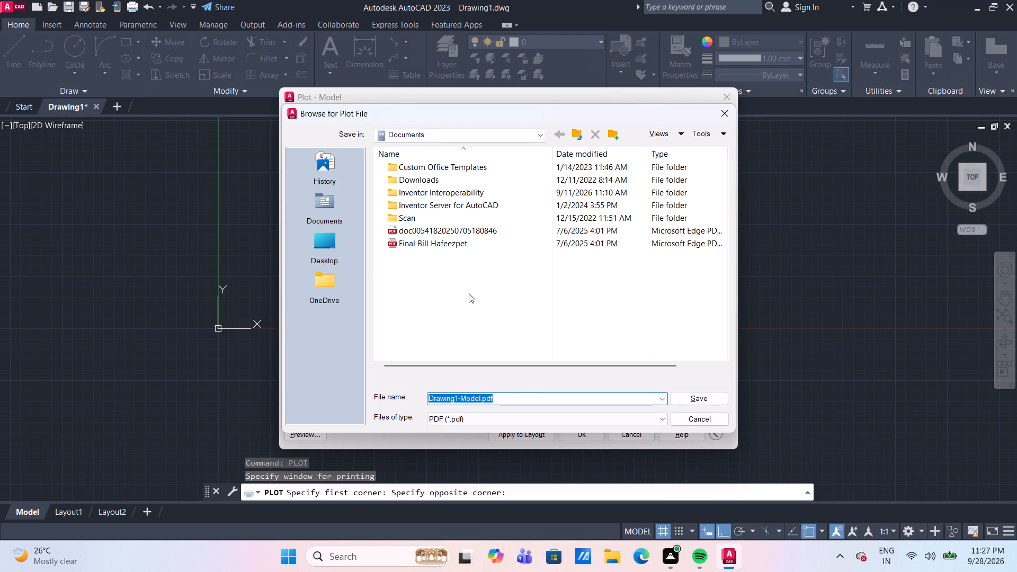
left_click(315, 237)
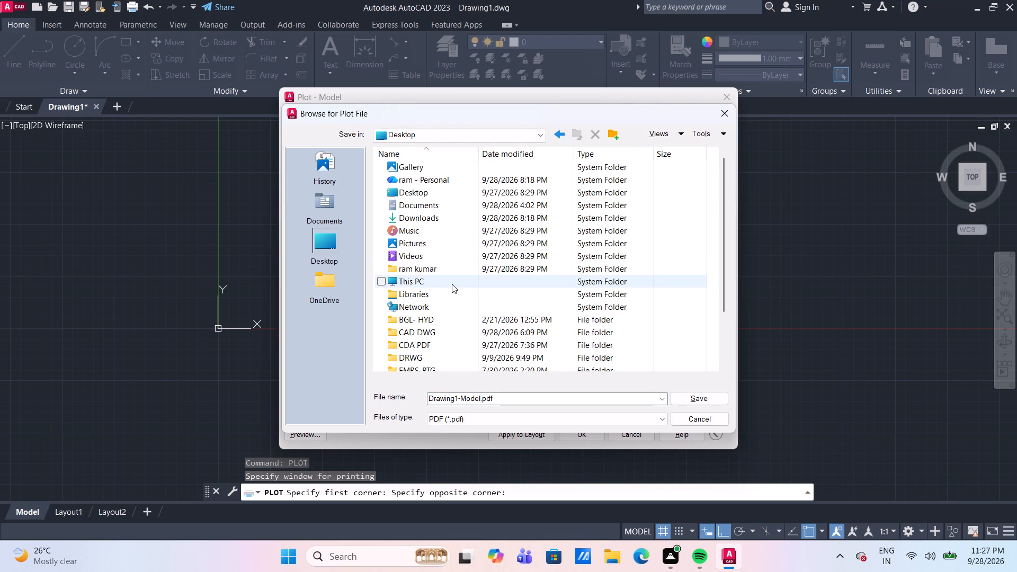
left_click(436, 345)
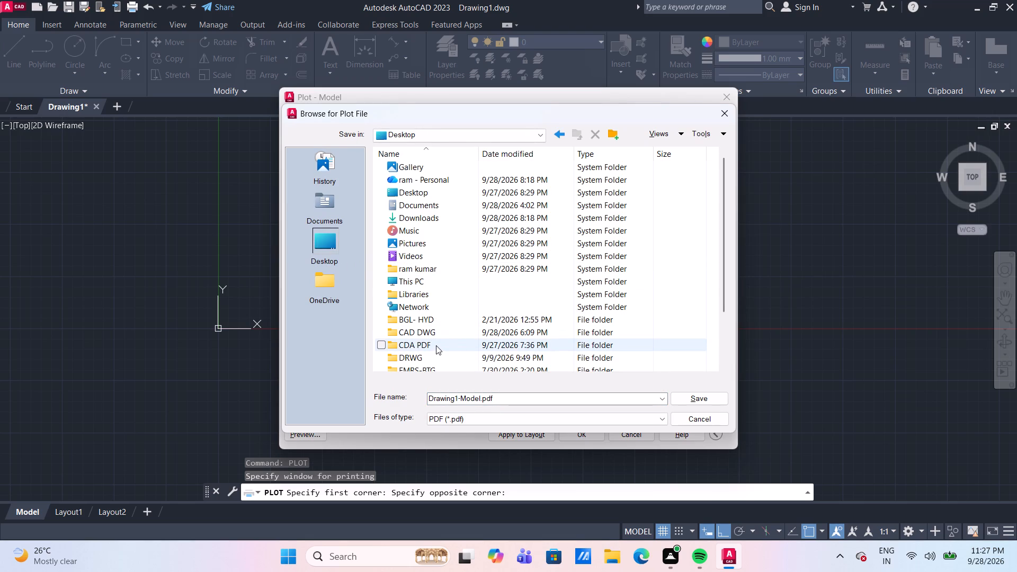
double_click(436, 345)
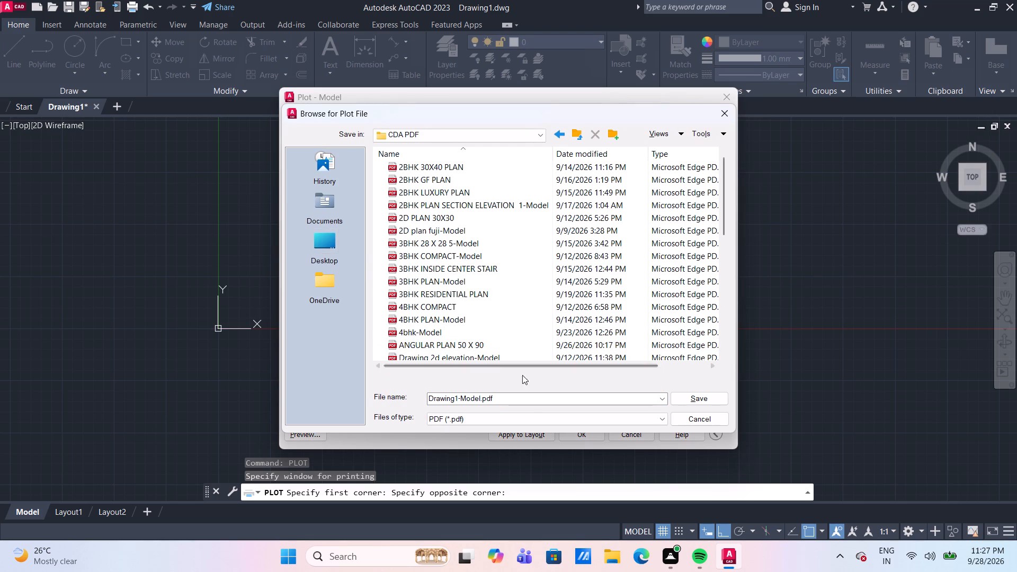
left_click(517, 401)
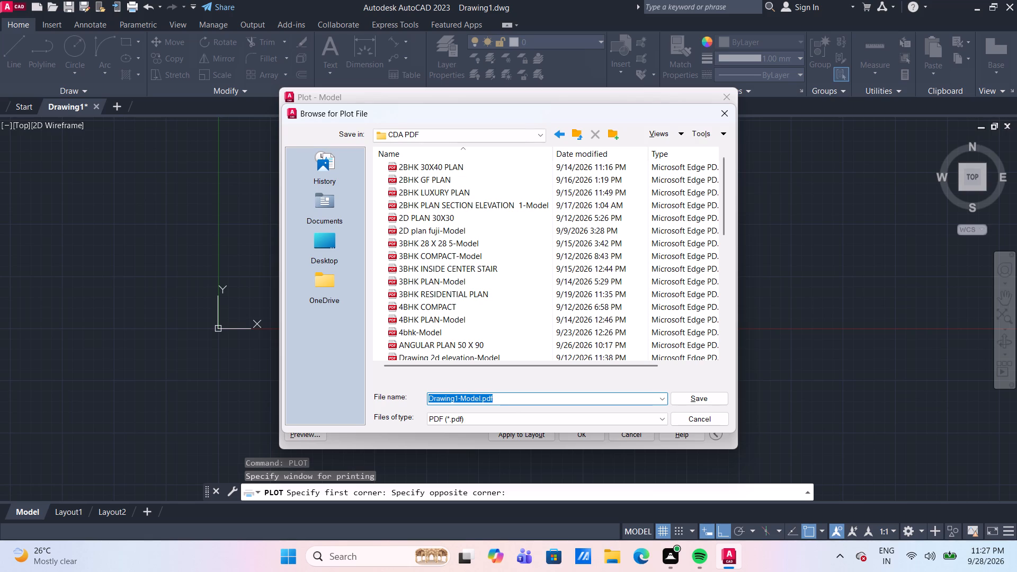
type("SLOPING")
key("space")
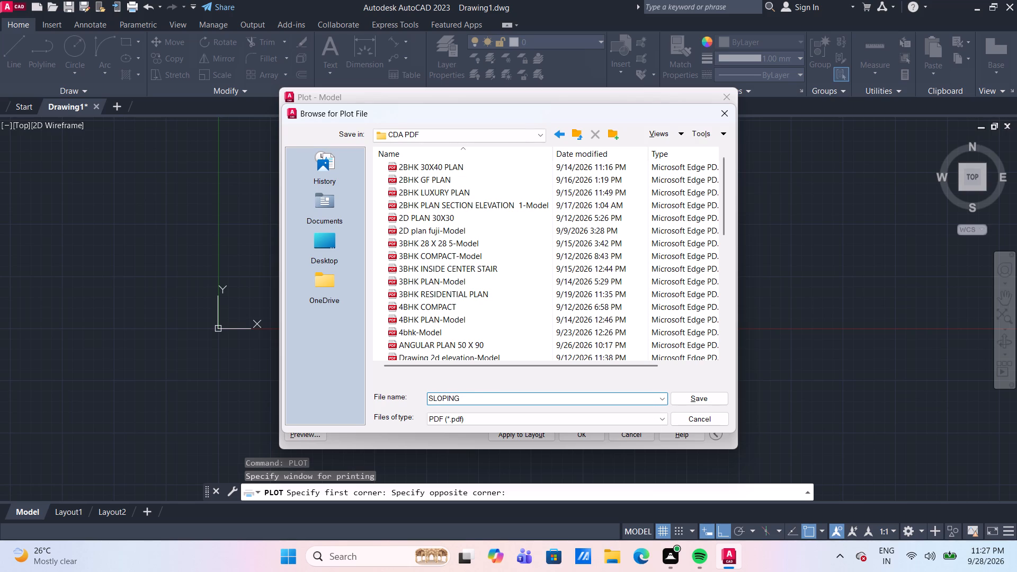
type("BOUNDARY PLAN")
left_click(715, 399)
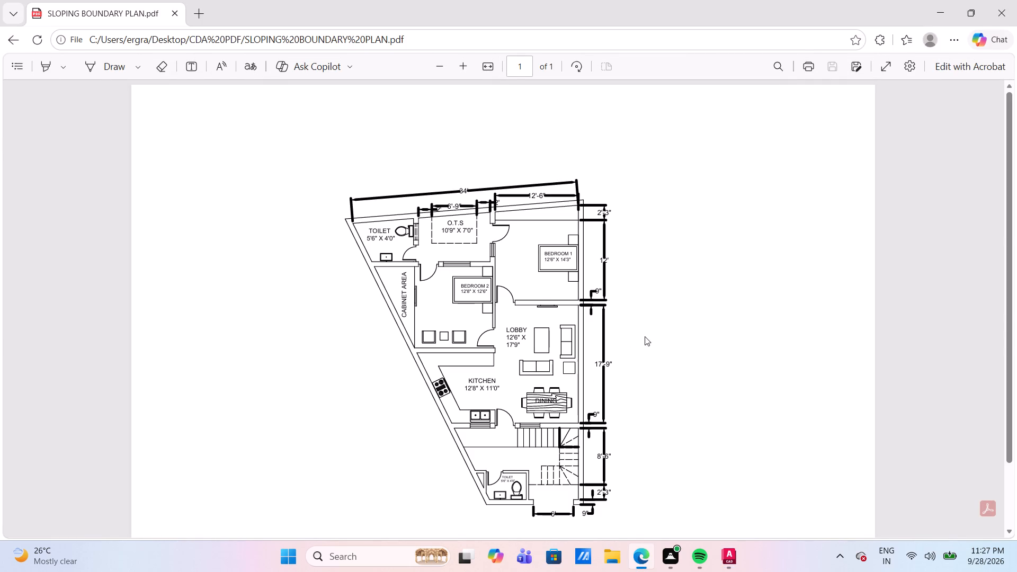
Review the plotted PDF in Edge, close it, and look over the whole floor plan back in AutoCAD.
middle_click_drag(656, 354, 650, 327)
left_click(1003, 12)
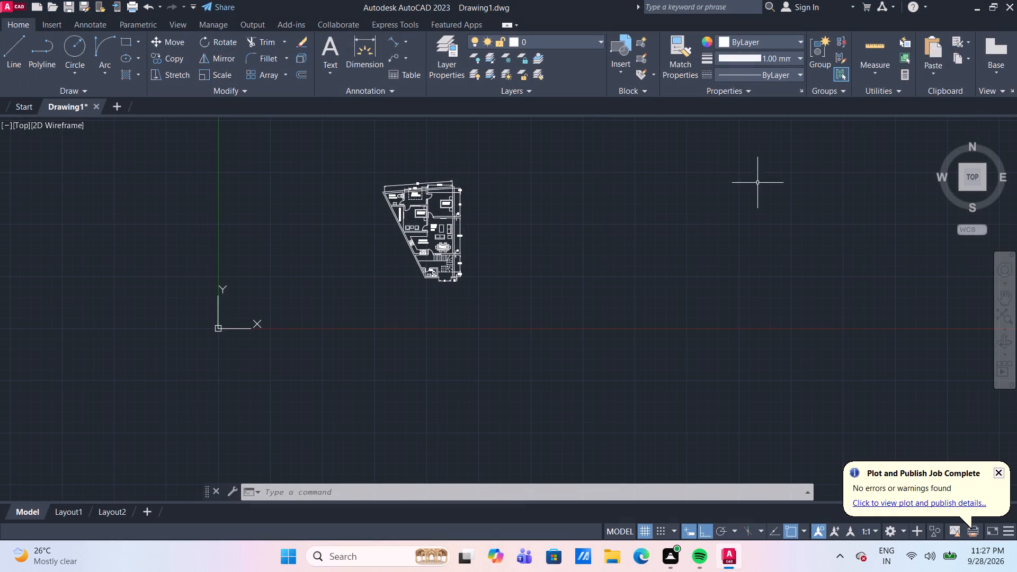
scroll(499, 248, "up", 3)
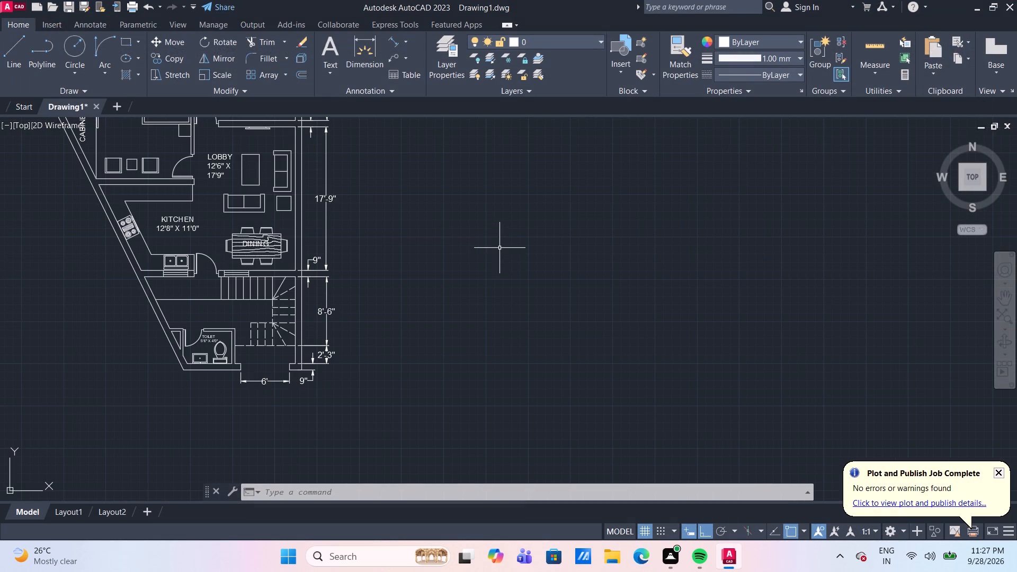
middle_click_drag(478, 257, 587, 258)
scroll(587, 258, "down", 2)
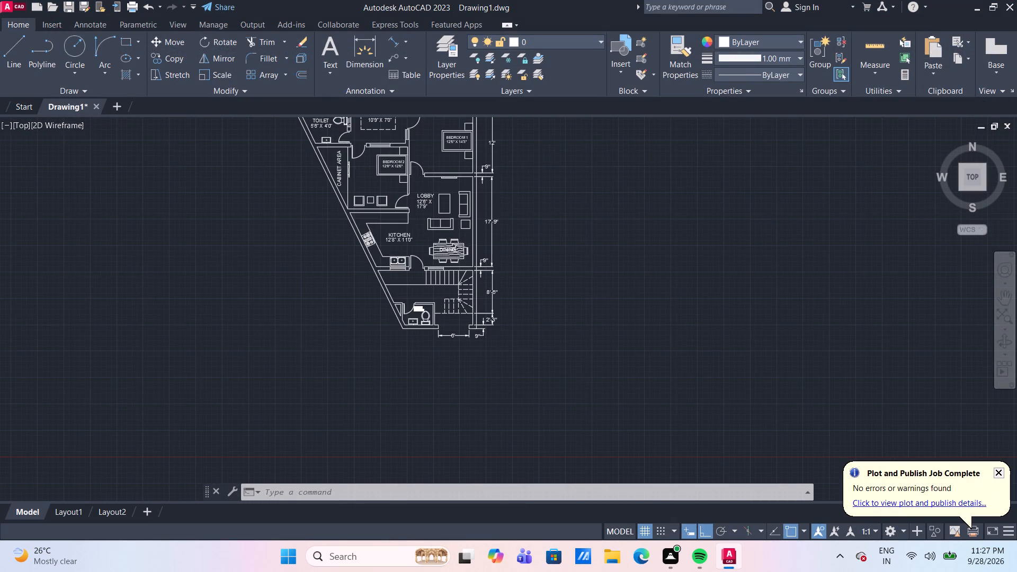
middle_click_drag(587, 258, 575, 285)
scroll(575, 268, "up", 1)
middle_click_drag(575, 268, 569, 287)
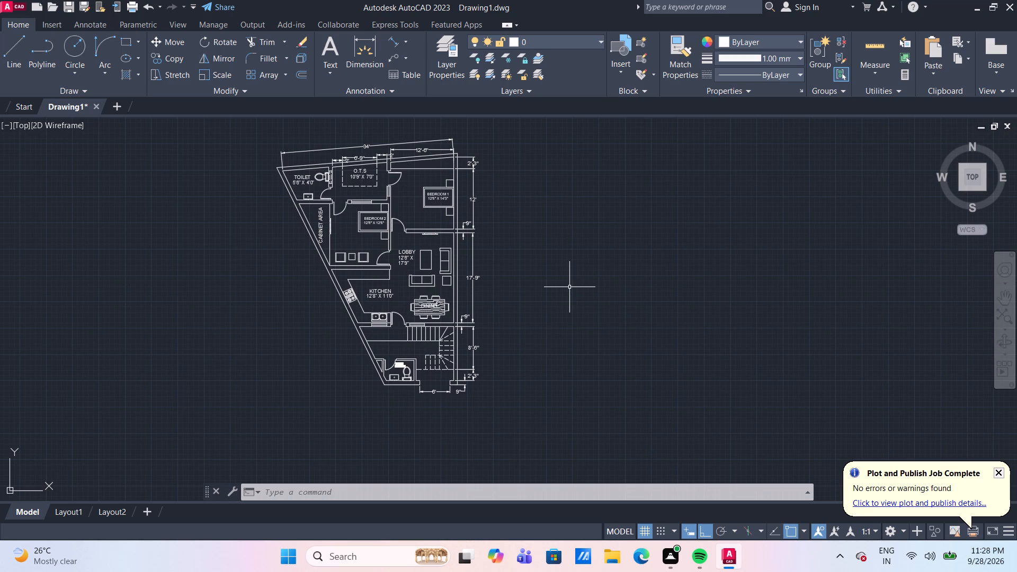
Save the drawing as SLOPING BOUNDARY PLAN in the CAD DWG folder on the Desktop, in AutoCAD 2018 Drawing format.
key("ctrl+s")
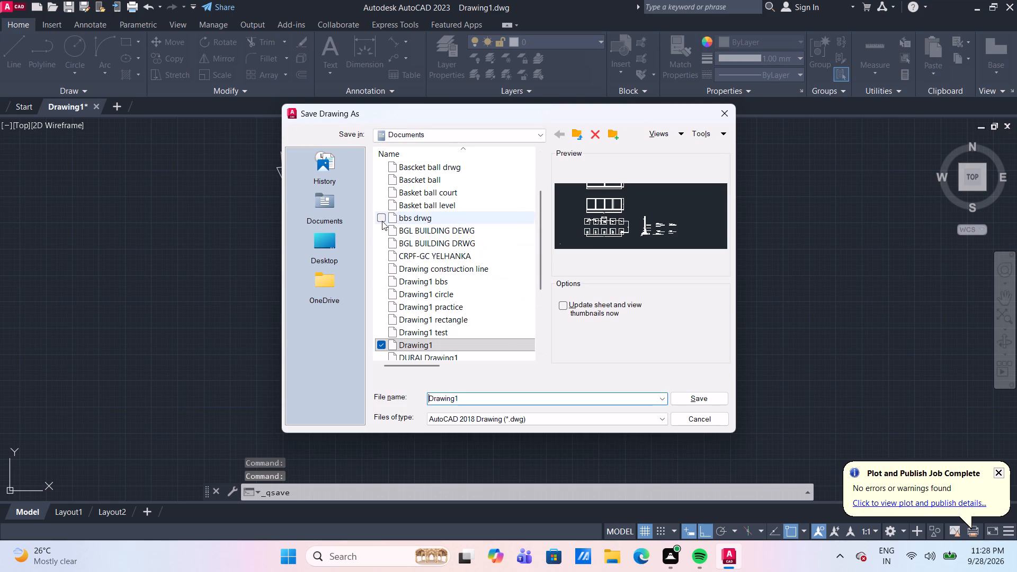
left_click(337, 244)
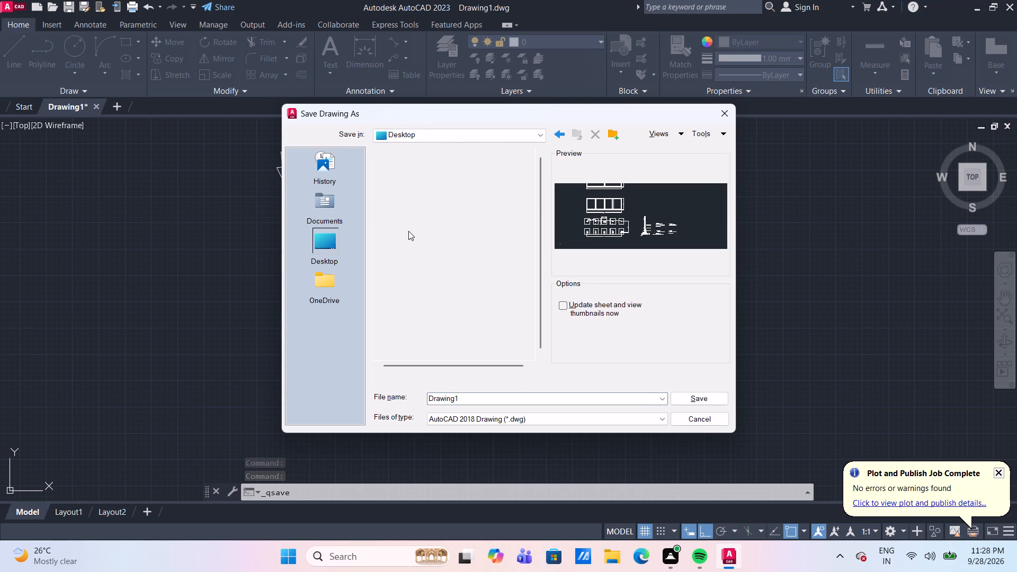
scroll(408, 231, "down", 2)
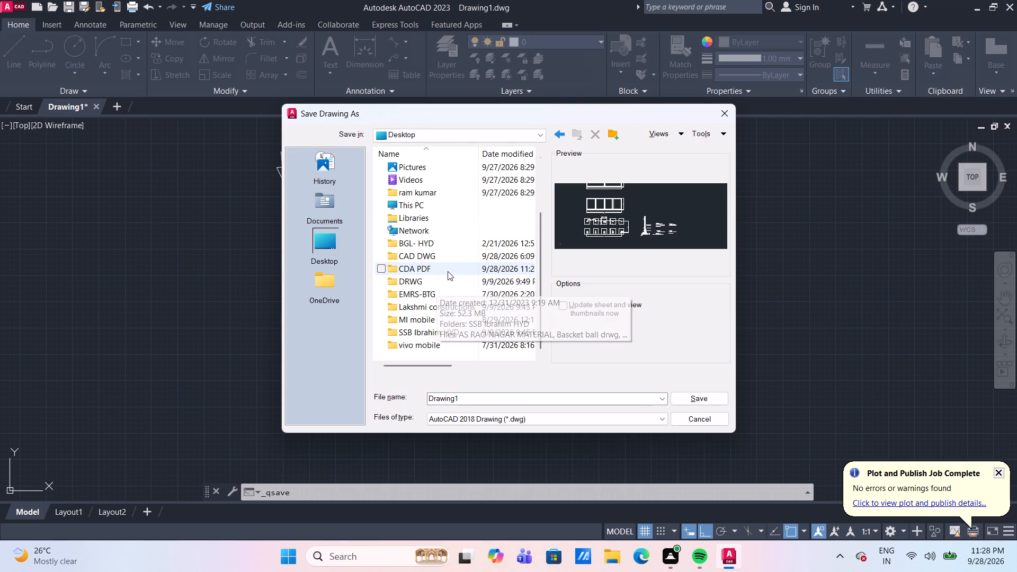
double_click(453, 256)
scroll(478, 357, "down", 3)
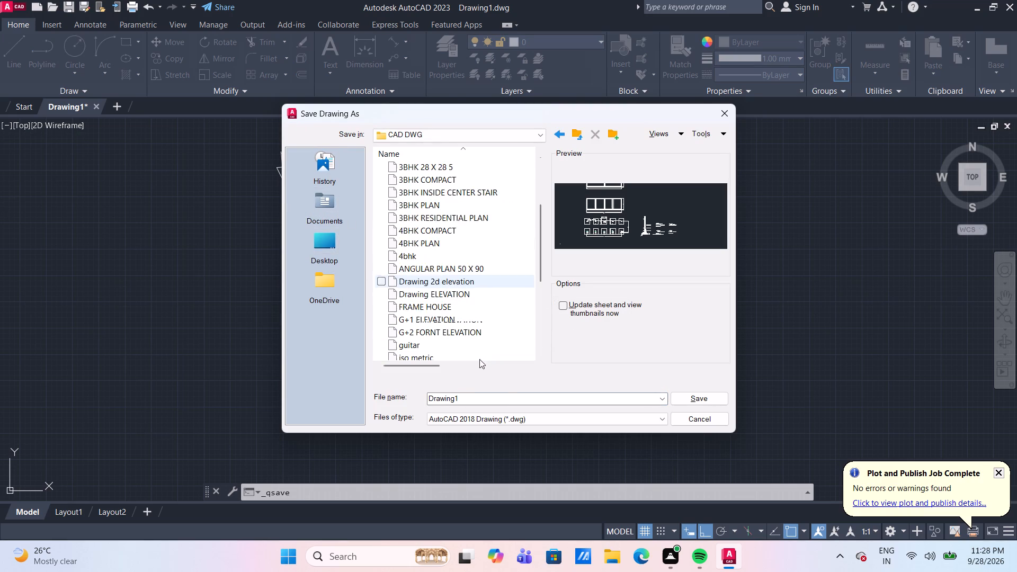
left_click(504, 398)
type("SLOPING")
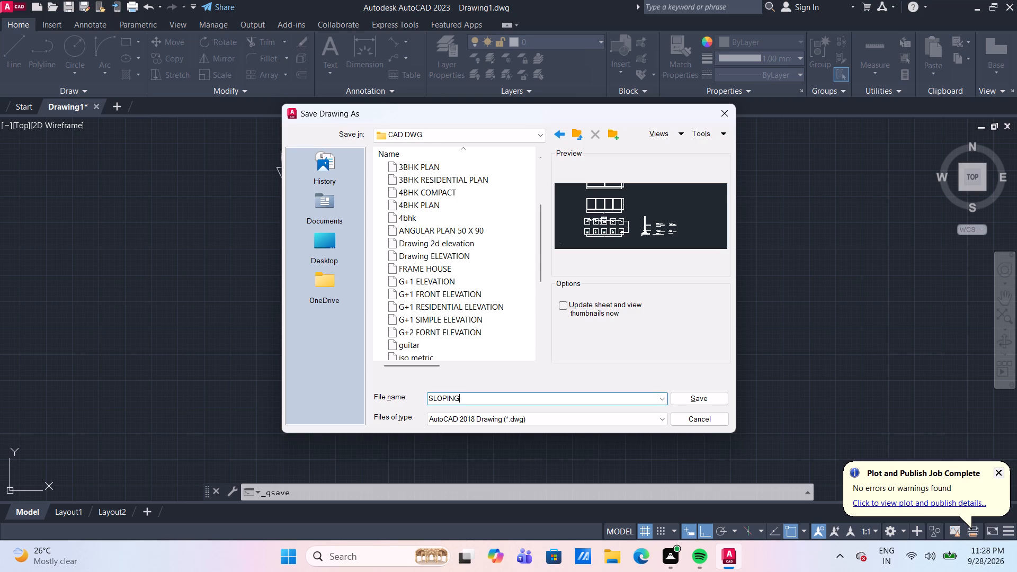
key("space")
type("BOUNDARY")
key("space")
type("PLAN")
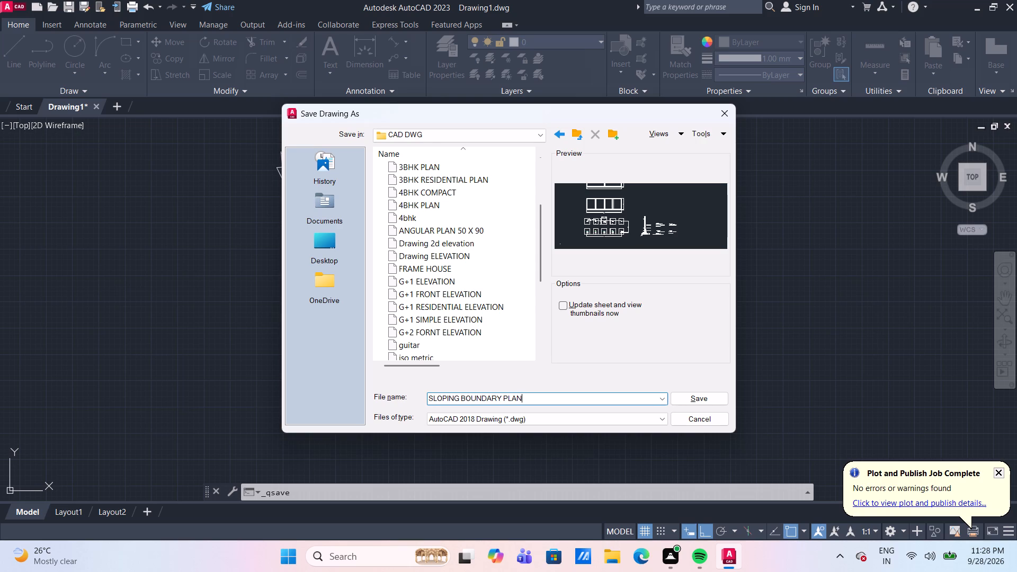
left_click(718, 399)
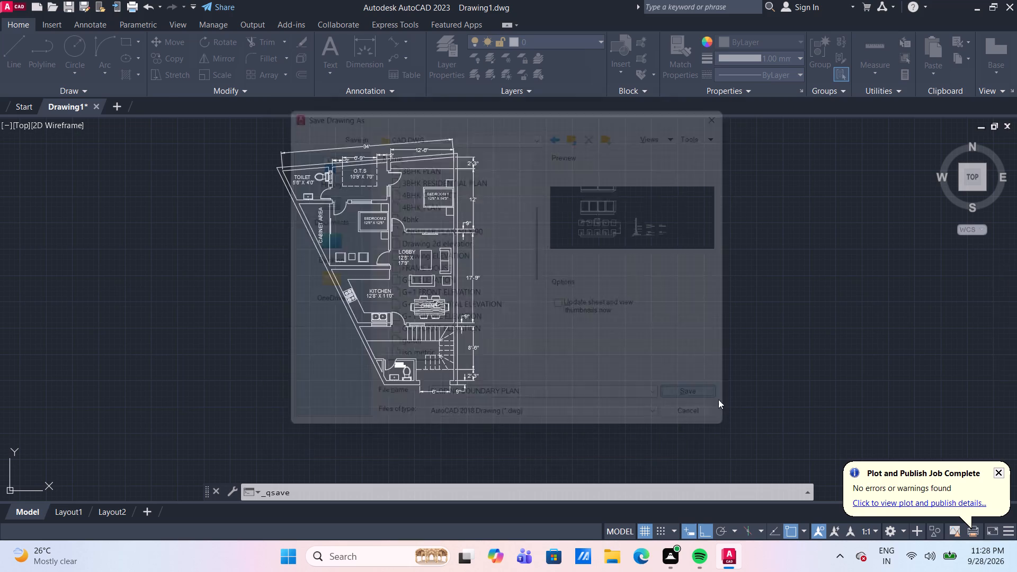
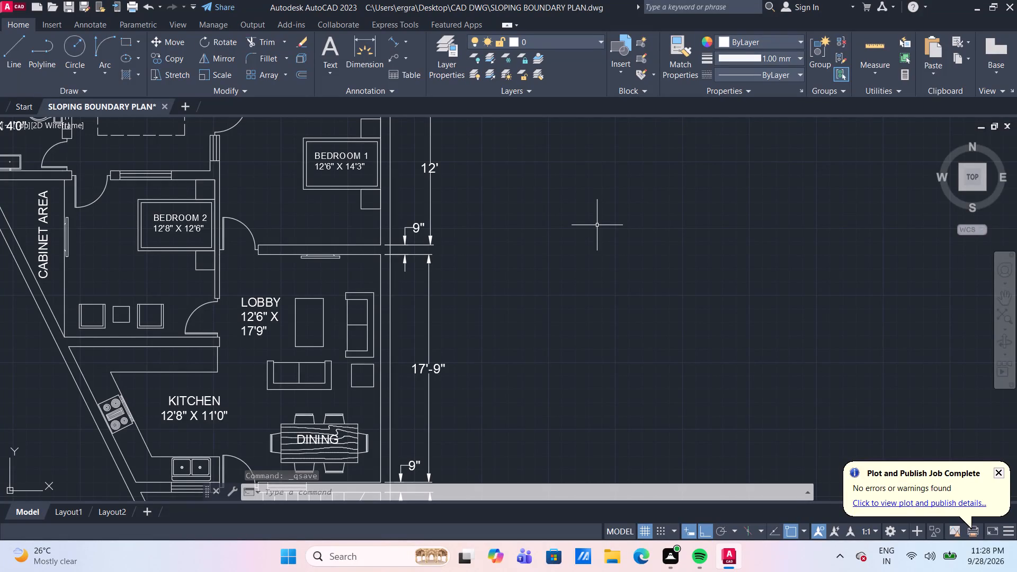
Look over the finished floor plan, from the bedrooms, lobby and kitchen down to the staircase, entrance-side toilet and their dimensions.
scroll(590, 239, "down", 2)
middle_click_drag(589, 282, 599, 271)
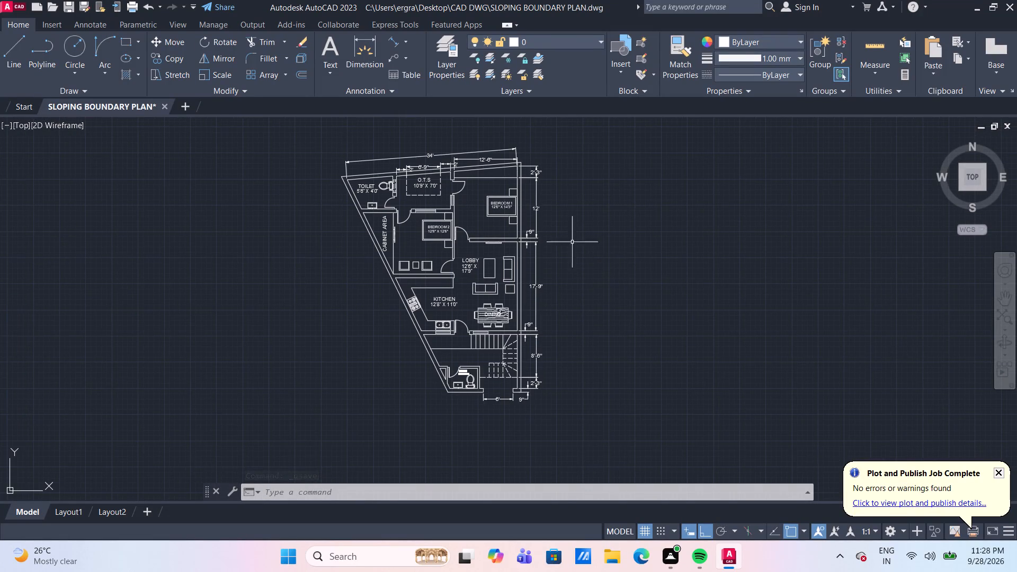
scroll(429, 234, "up", 2)
middle_click_drag(431, 262, 470, 268)
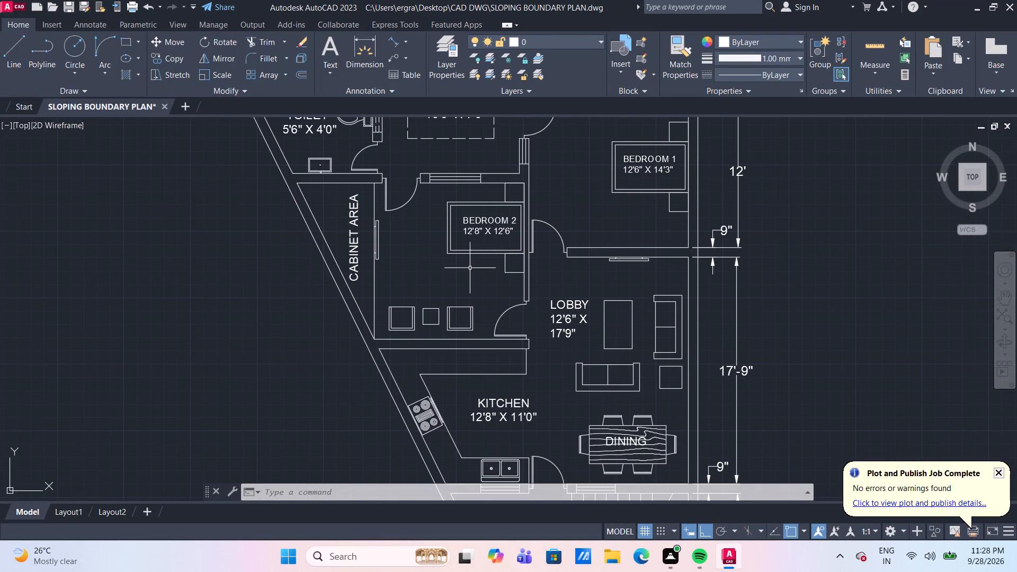
scroll(470, 268, "down", 1)
middle_click_drag(525, 194, 537, 224)
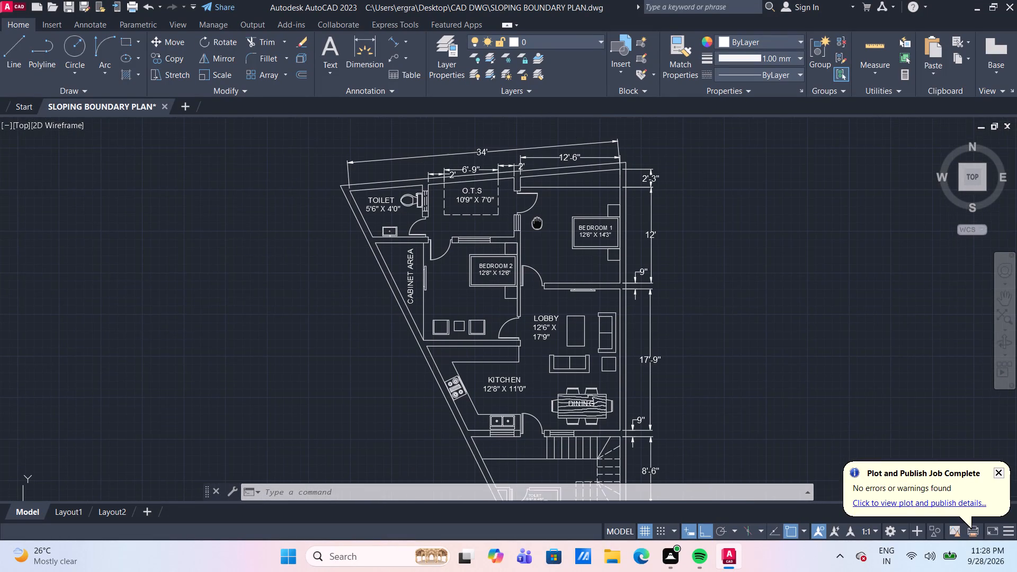
middle_click_drag(537, 224, 533, 233)
middle_click_drag(533, 254, 529, 221)
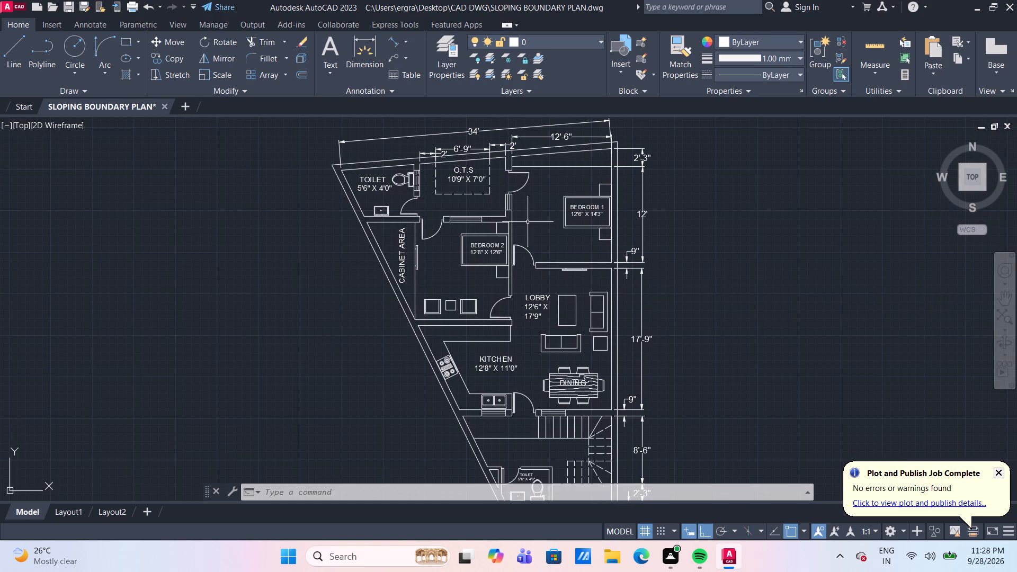
scroll(528, 222, "down", 1)
middle_click_drag(653, 279, 651, 236)
scroll(578, 371, "up", 1)
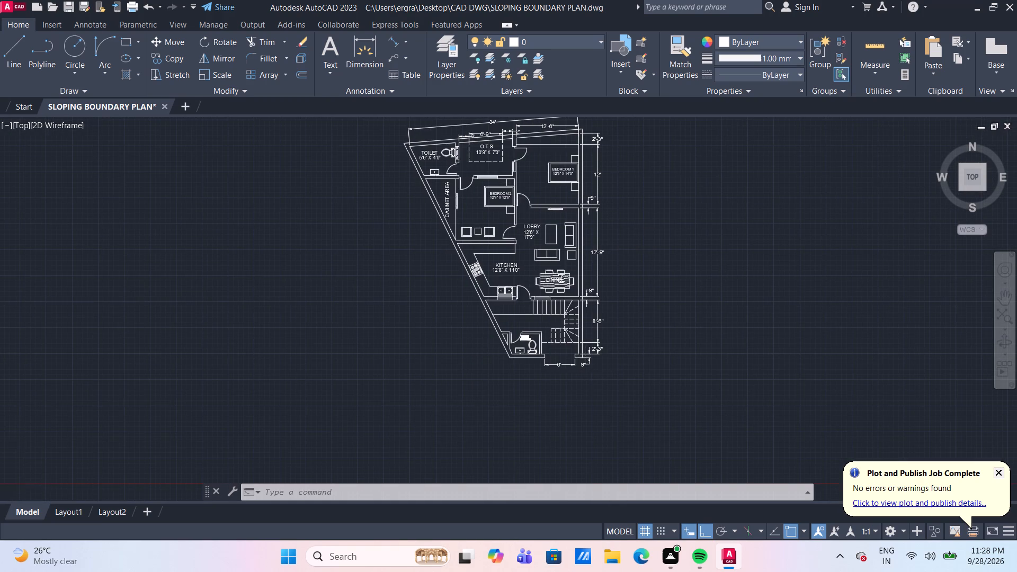
scroll(576, 370, "up", 1)
middle_click_drag(497, 258, 497, 290)
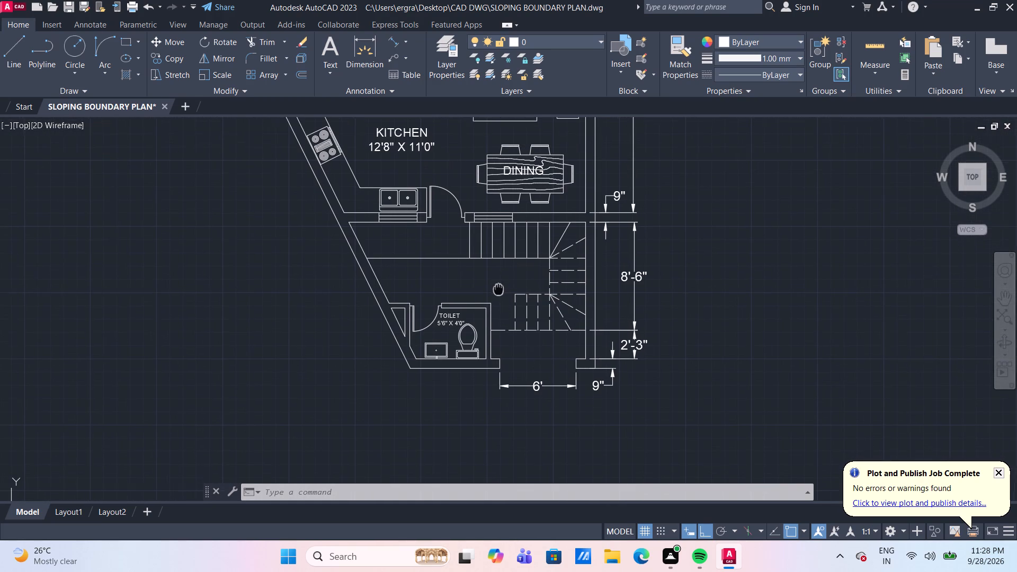
middle_click_drag(497, 290, 497, 291)
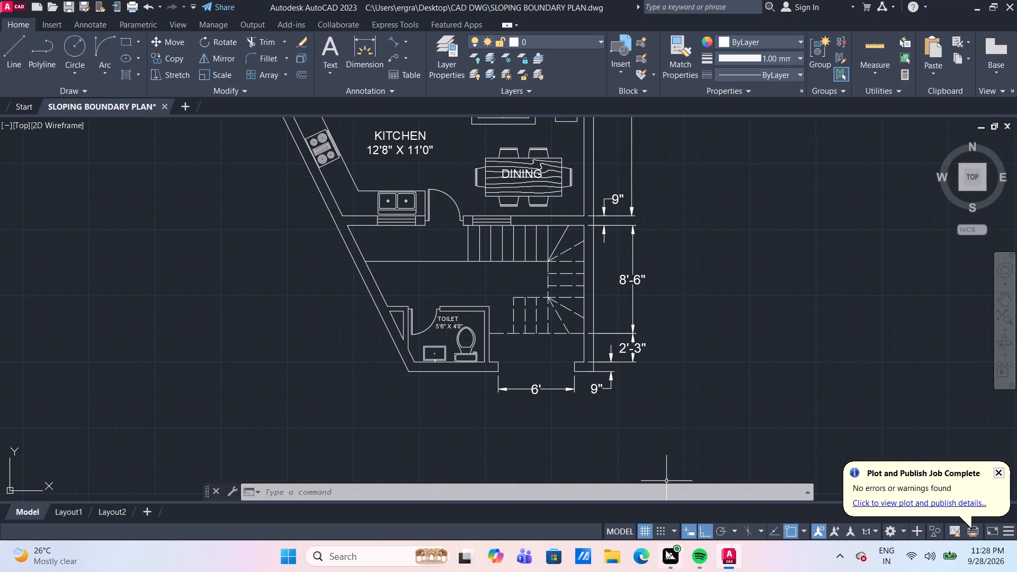
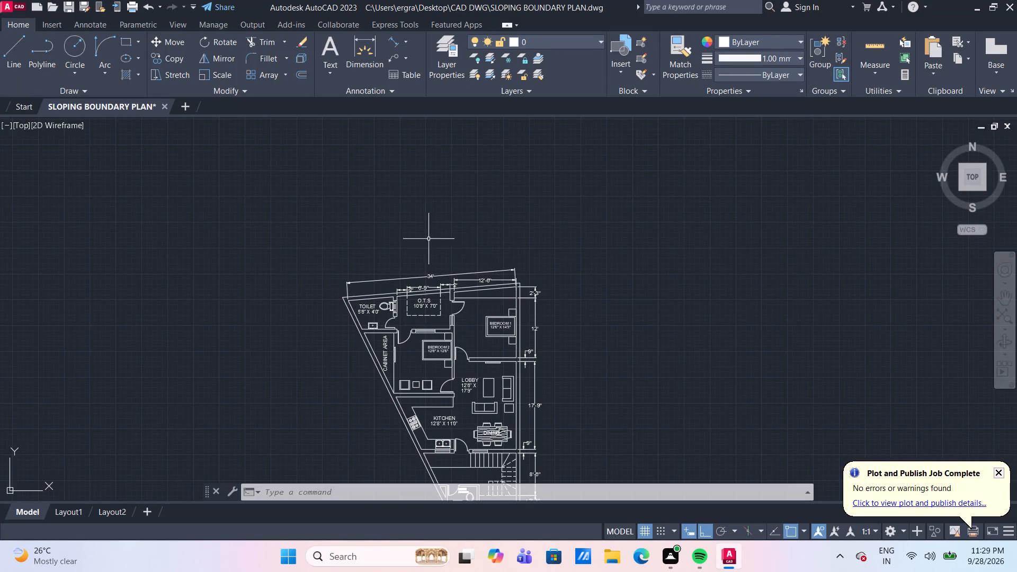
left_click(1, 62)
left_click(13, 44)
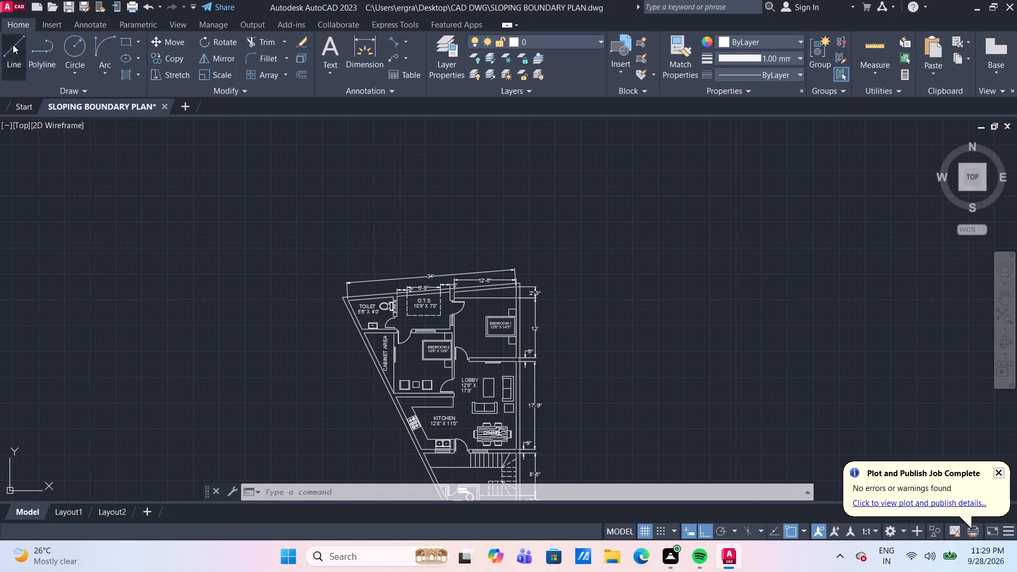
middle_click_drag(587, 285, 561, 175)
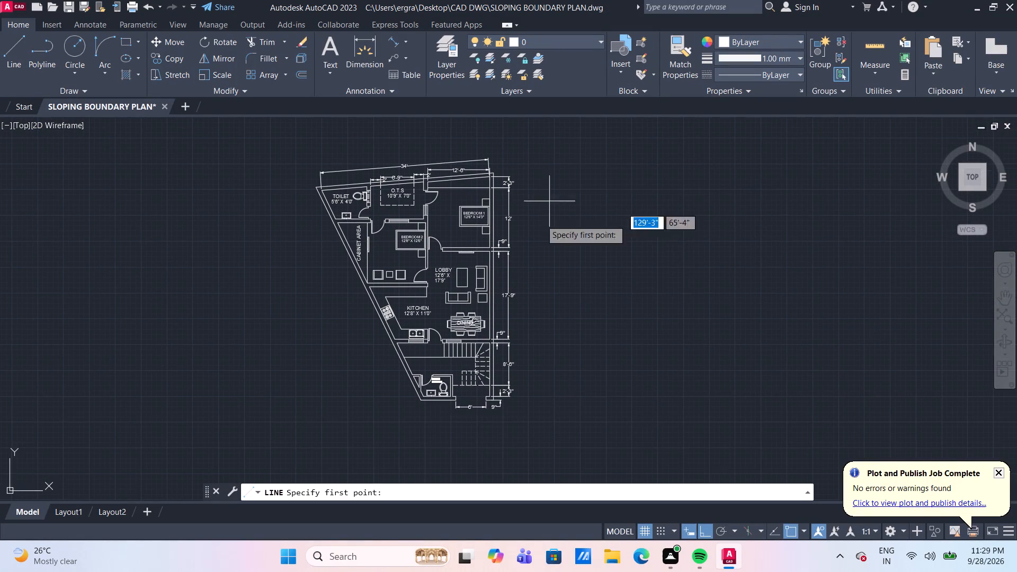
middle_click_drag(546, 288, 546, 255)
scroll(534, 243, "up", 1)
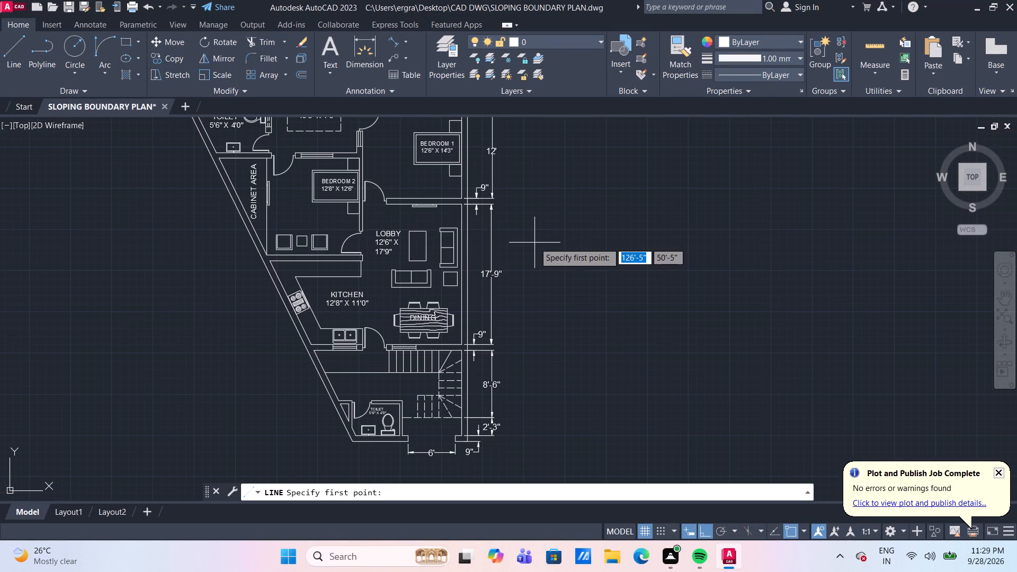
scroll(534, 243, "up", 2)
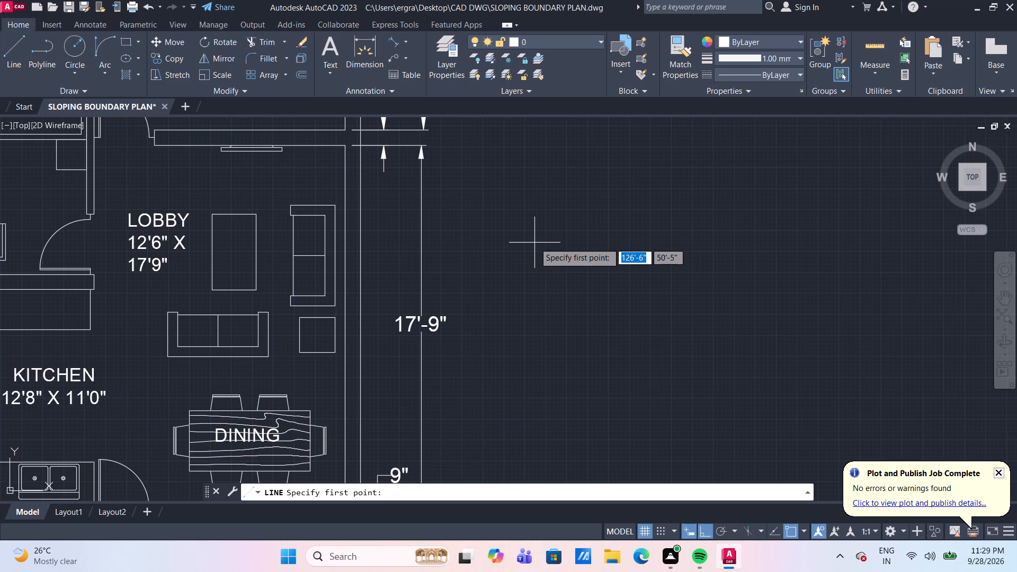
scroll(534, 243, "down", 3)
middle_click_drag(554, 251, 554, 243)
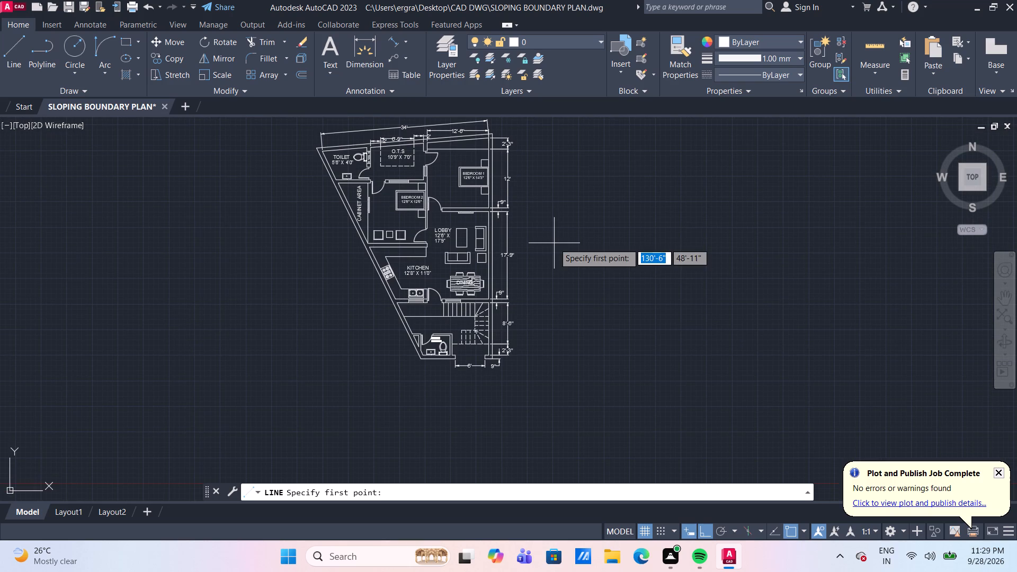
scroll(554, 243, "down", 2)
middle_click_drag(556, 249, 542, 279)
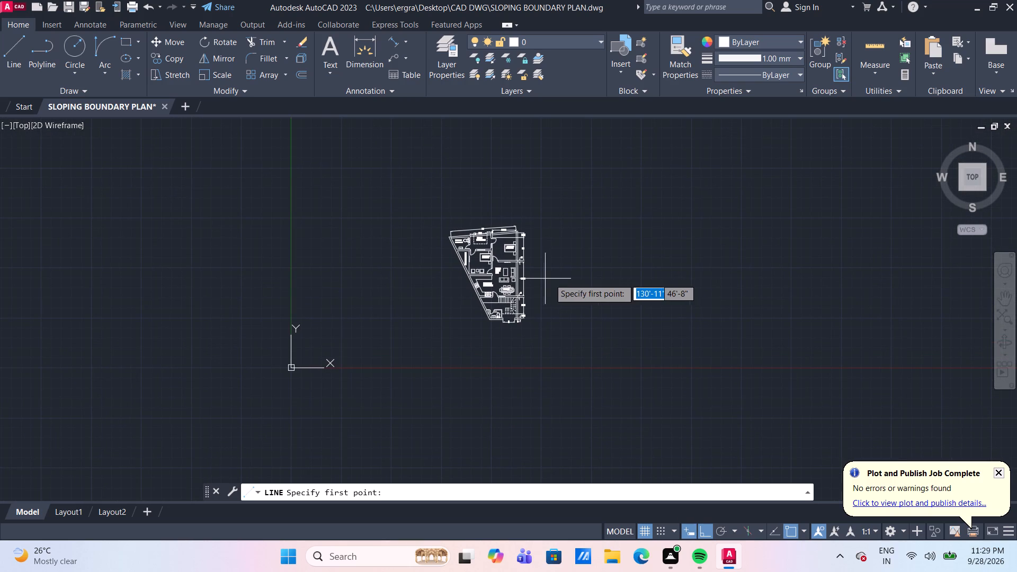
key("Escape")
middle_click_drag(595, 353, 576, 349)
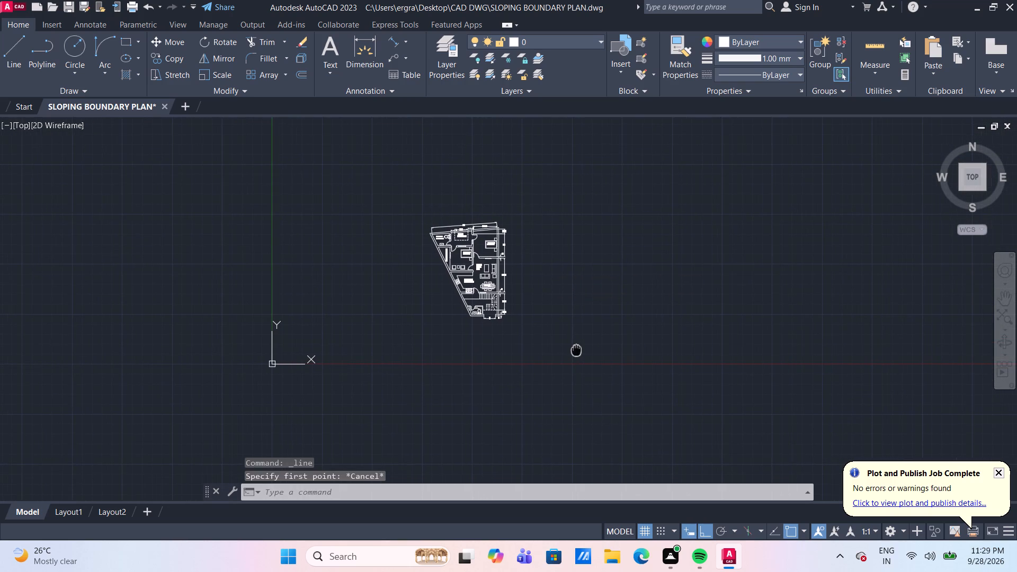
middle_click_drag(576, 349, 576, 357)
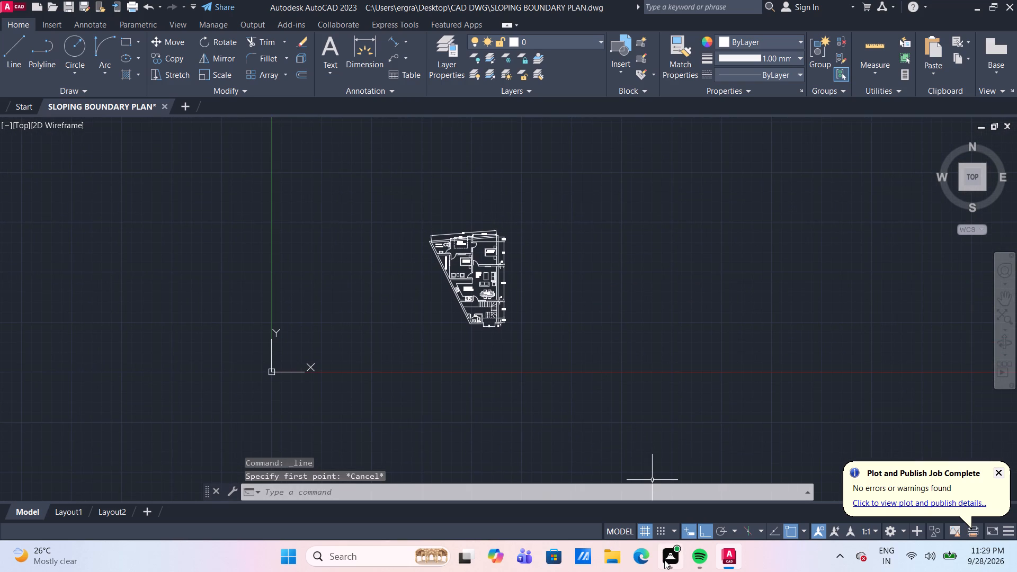